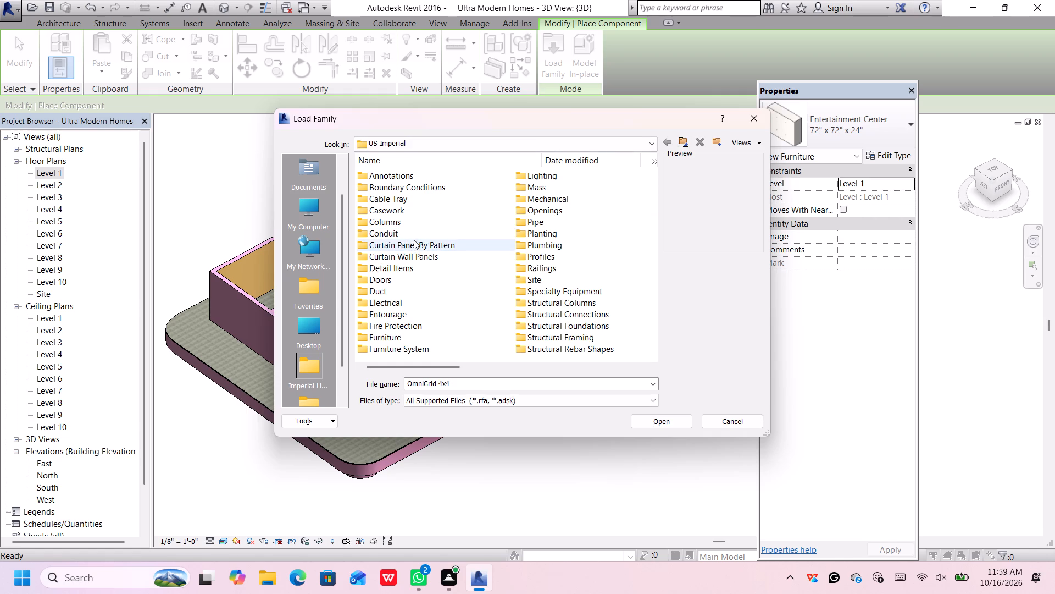
Examine the family previews in the Curtain Panel By Pattern folder, from the hexagon and octagon surfaces to the triangle surfaces.
double_click(414, 242)
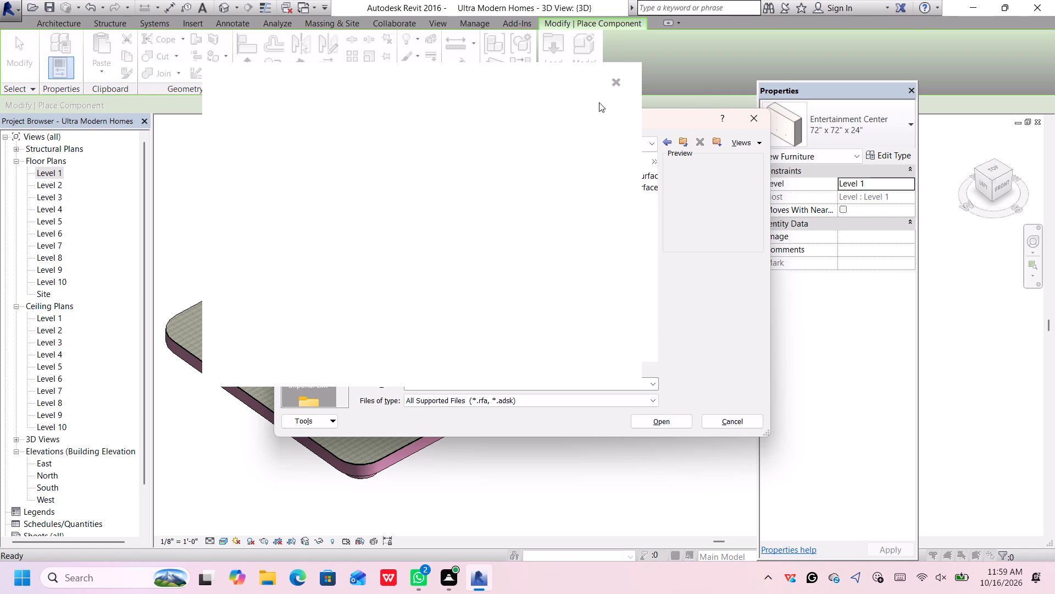
click(615, 87)
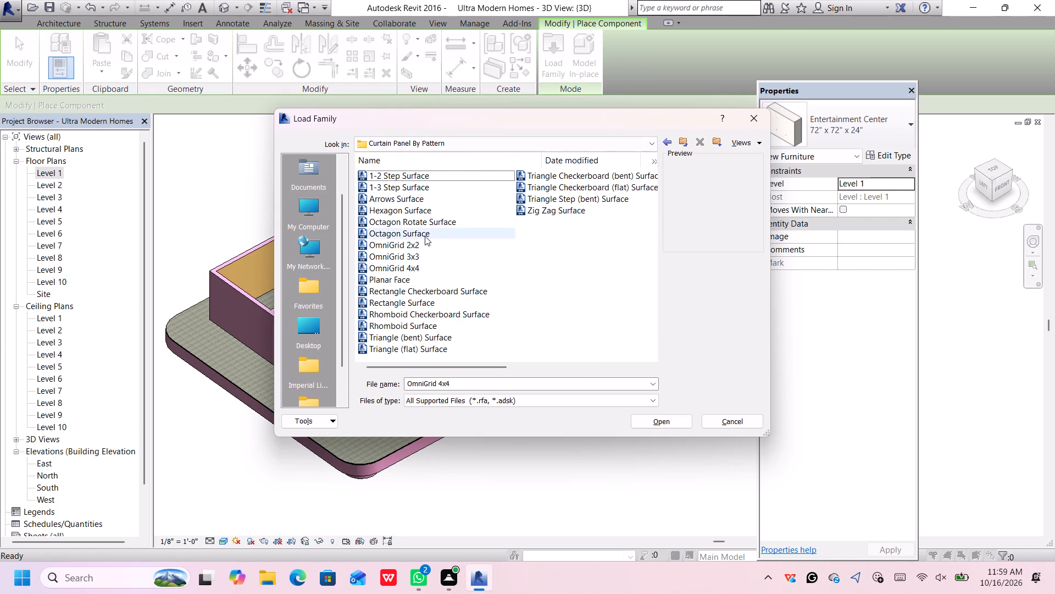
click(439, 193)
click(438, 205)
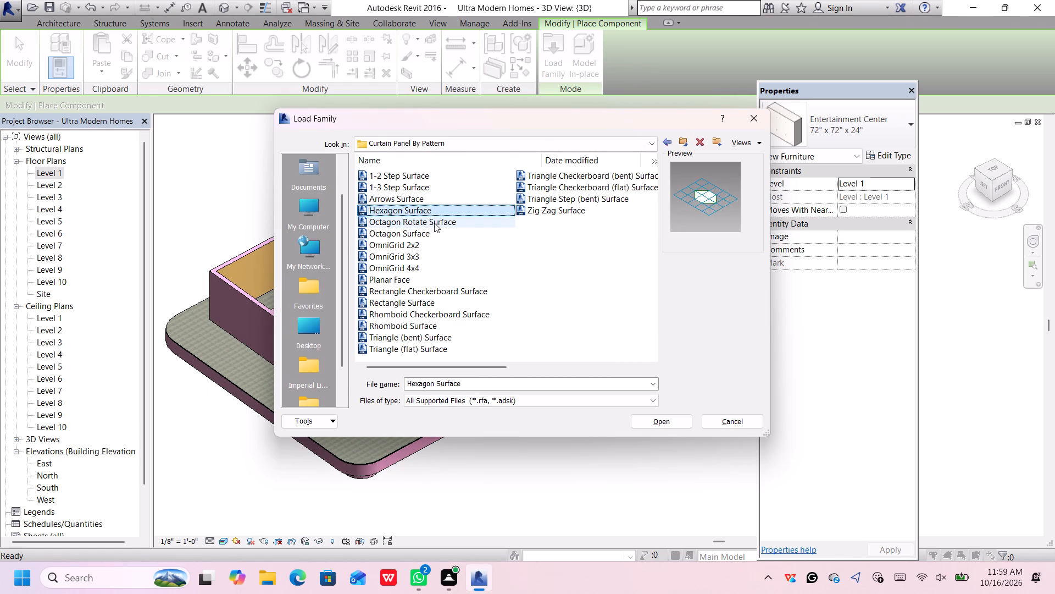
click(434, 223)
click(434, 245)
click(436, 261)
click(437, 283)
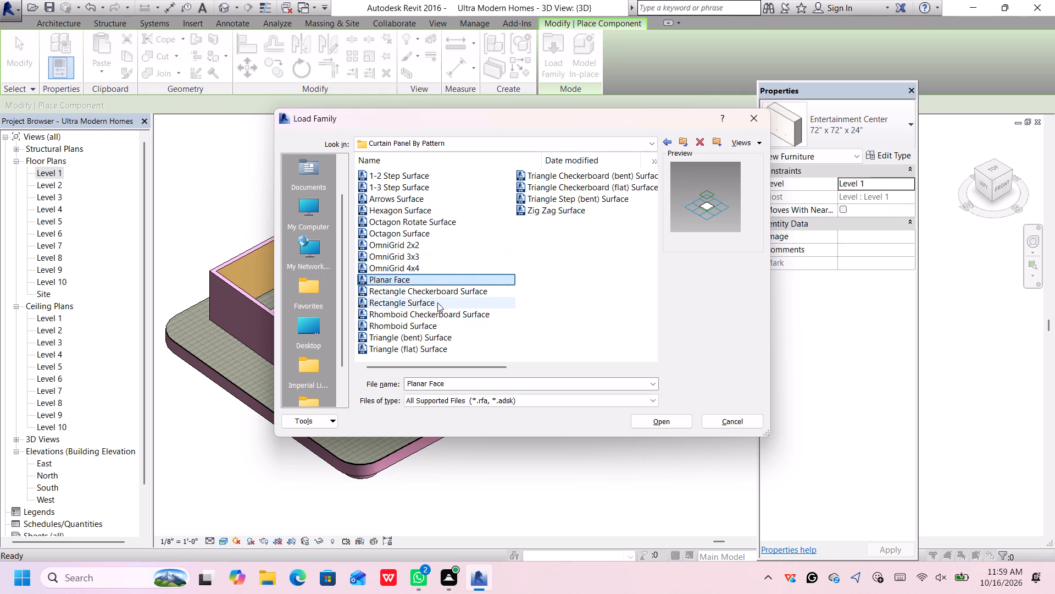
click(437, 306)
click(440, 330)
click(445, 347)
click(447, 356)
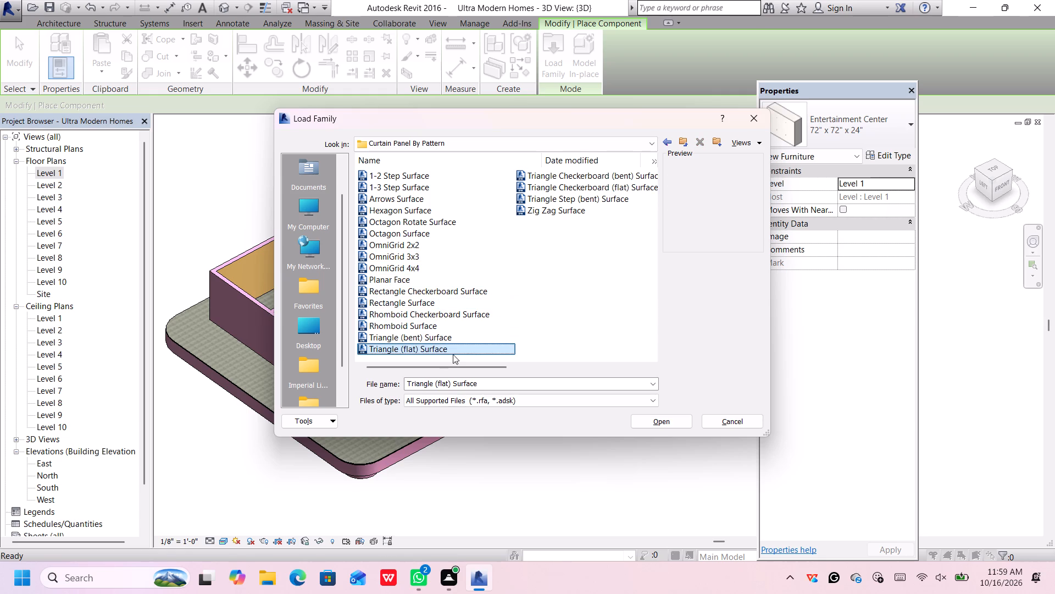
click(577, 173)
click(575, 185)
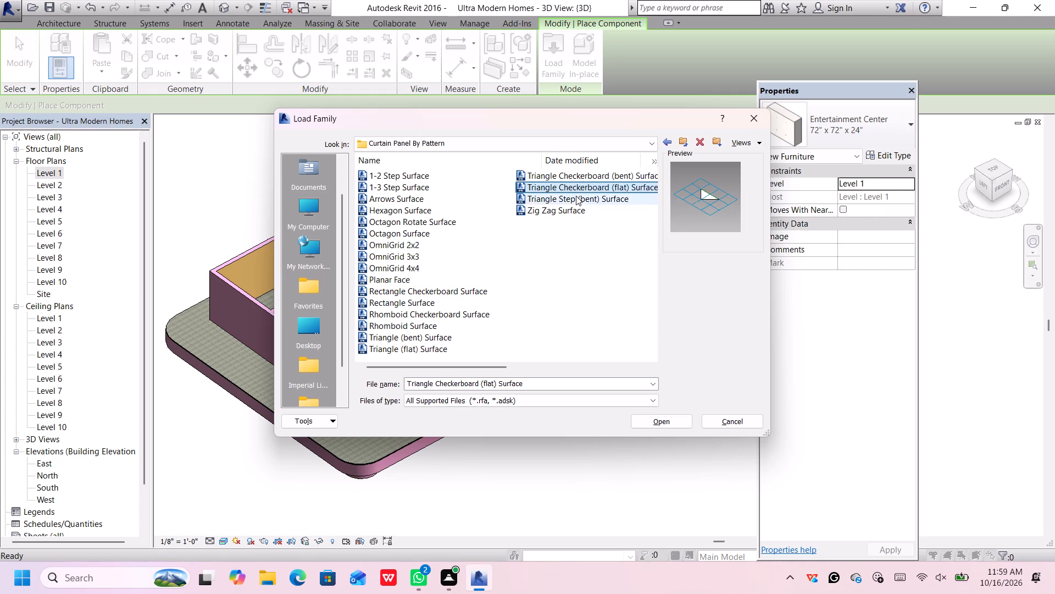
click(577, 196)
click(577, 200)
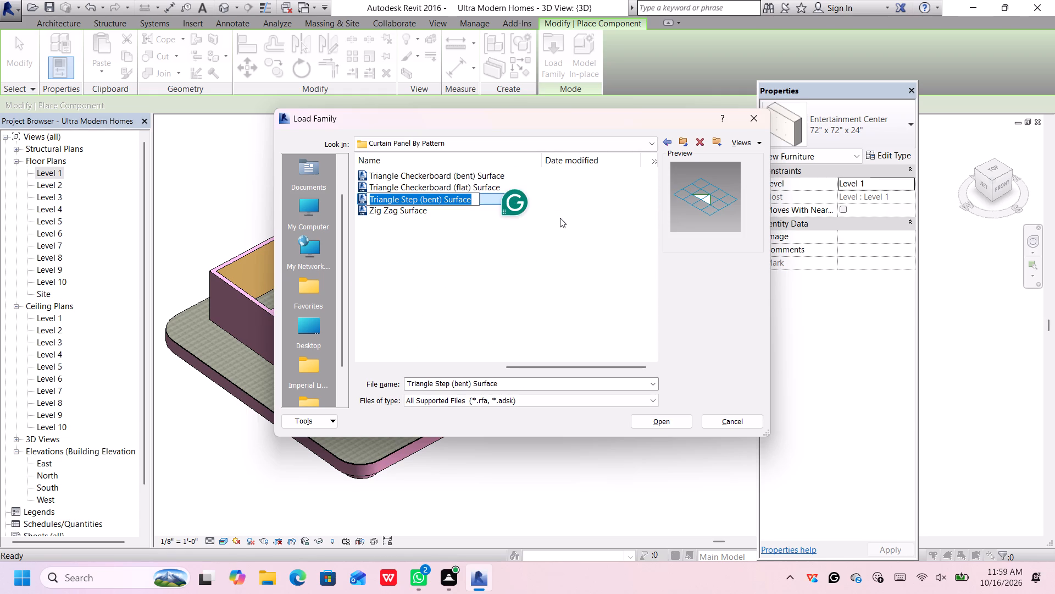
click(668, 143)
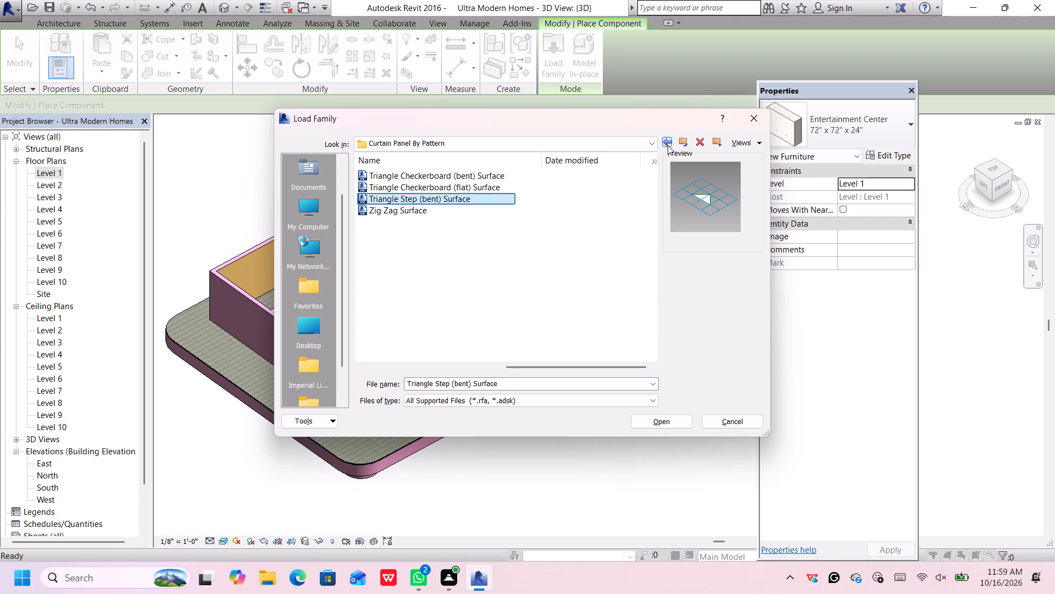
click(668, 146)
click(664, 139)
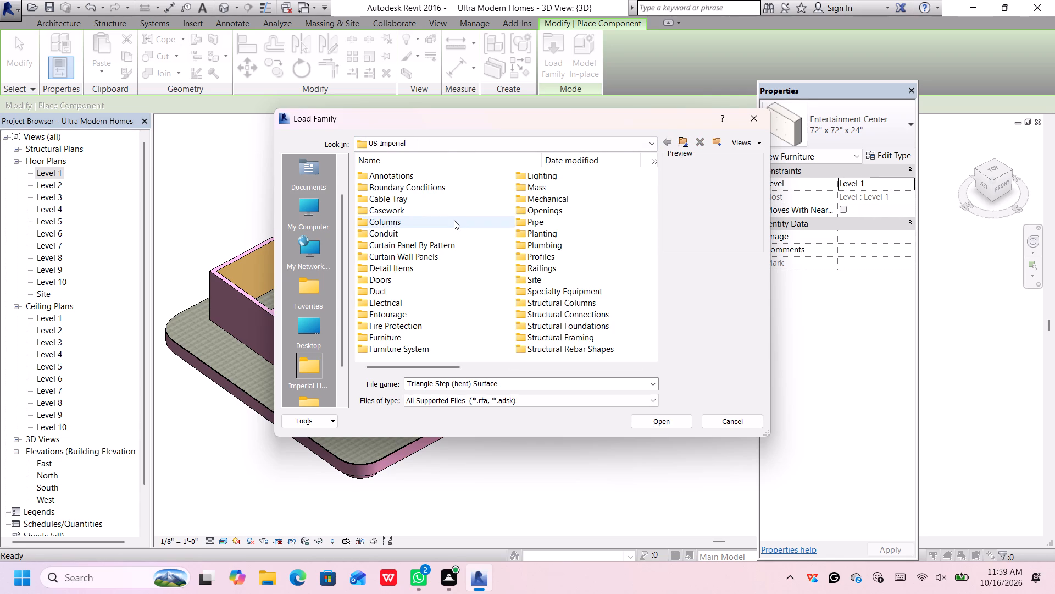
Examine the Empty Panel, Glazed Panel and Solid Panel family previews in the Curtain Wall Panels folder.
double_click(433, 255)
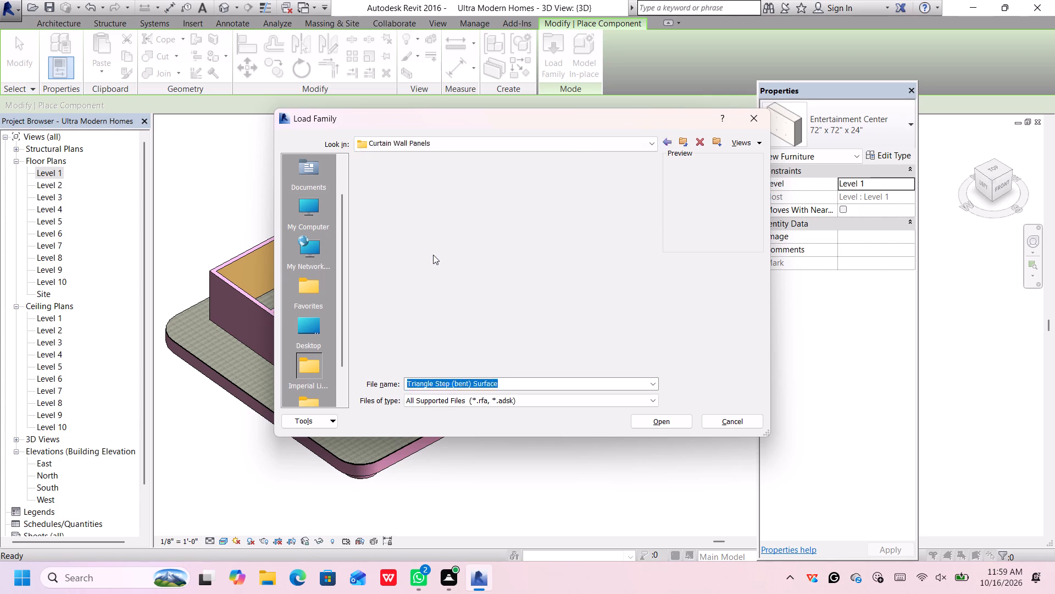
click(452, 185)
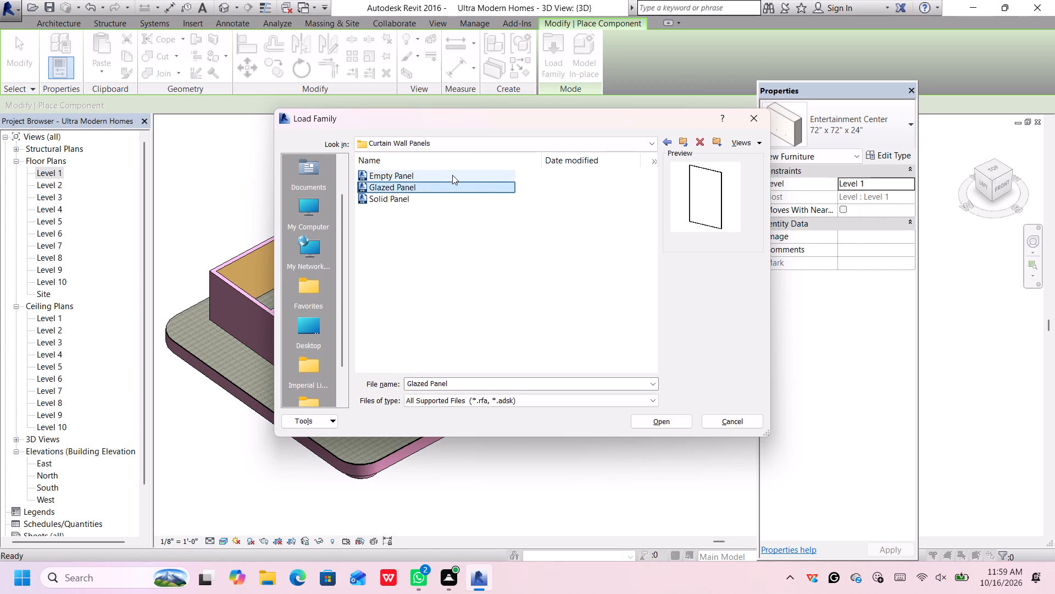
click(452, 175)
click(445, 191)
click(439, 204)
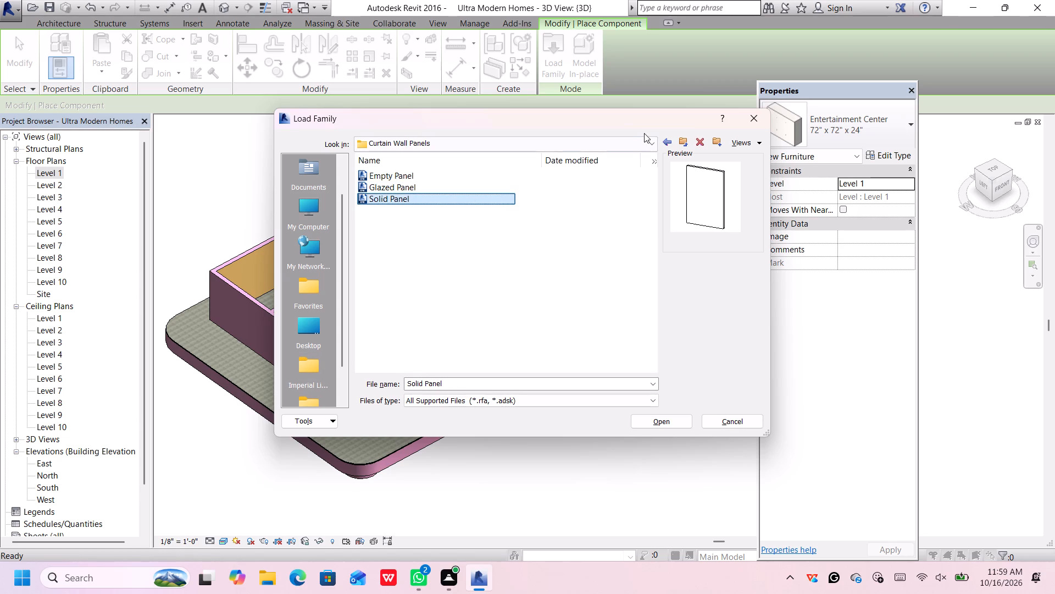
click(662, 142)
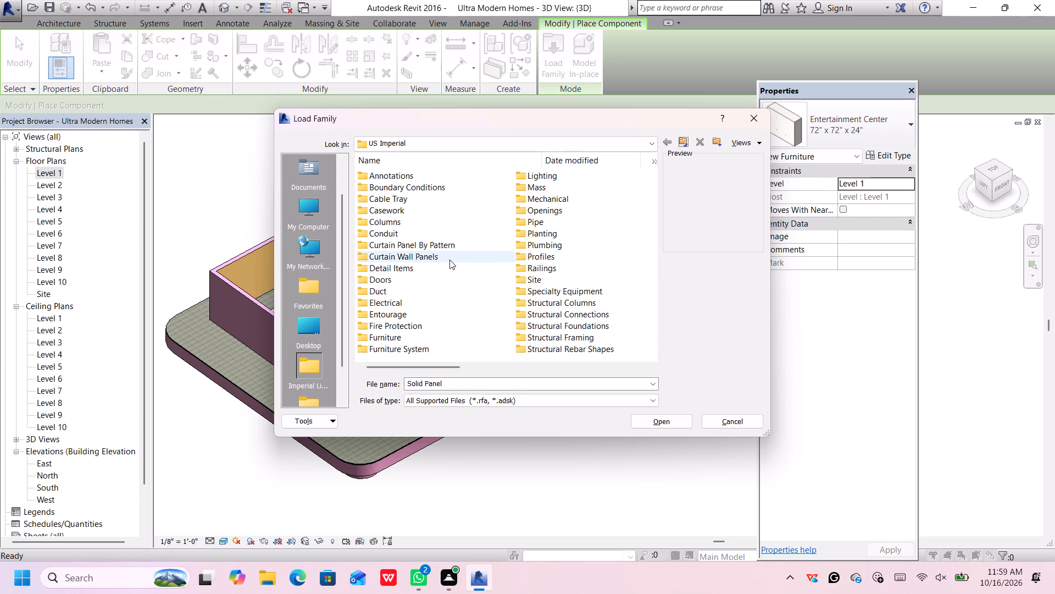
Examine the Detail Items library, including the water stop families in Div 03-Concrete's 031500-Concrete Accessories folder.
click(428, 268)
double_click(429, 268)
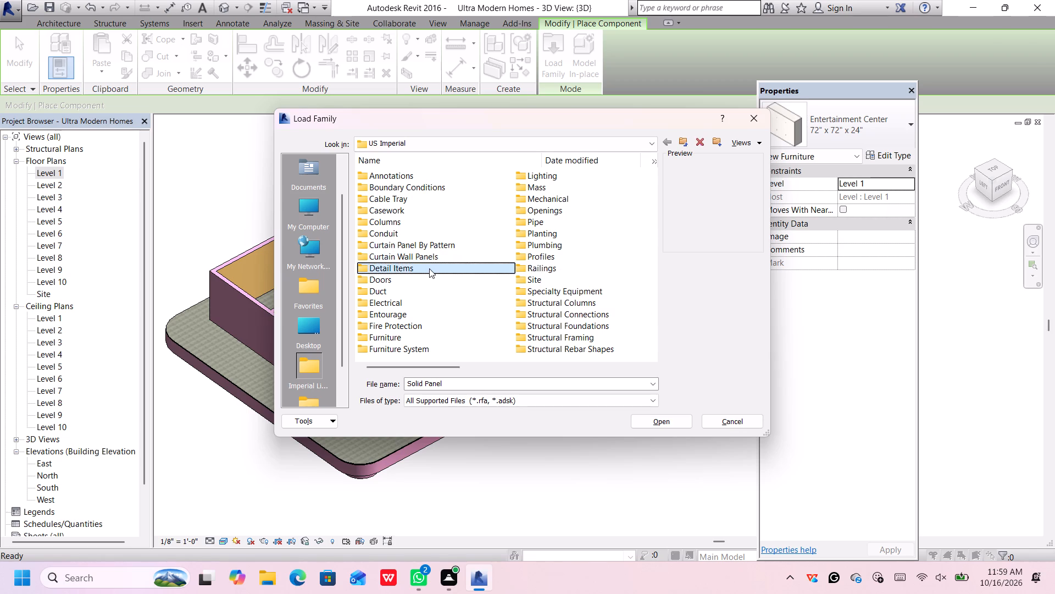
click(444, 175)
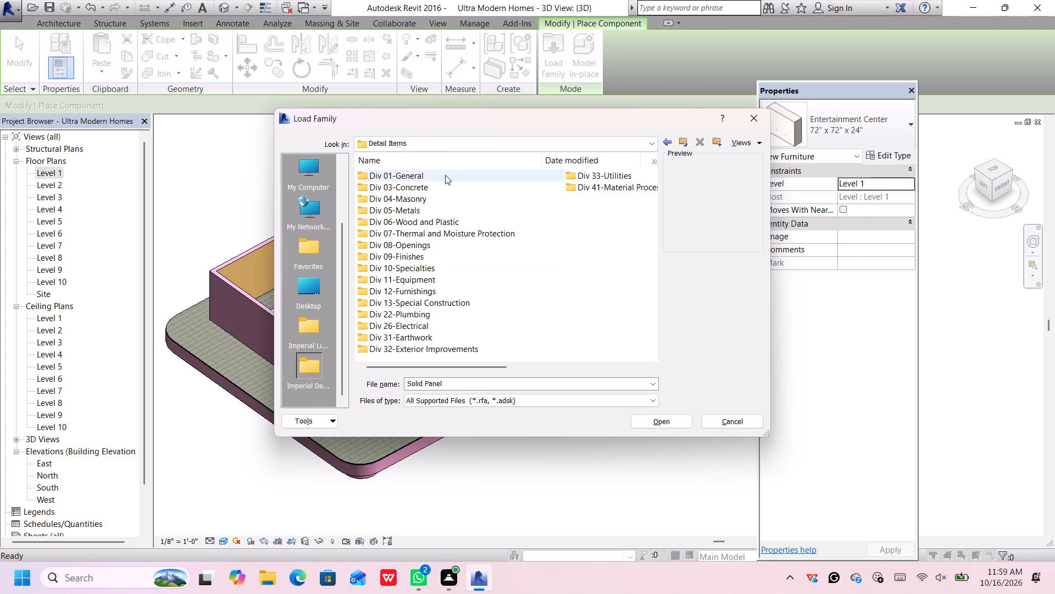
click(485, 175)
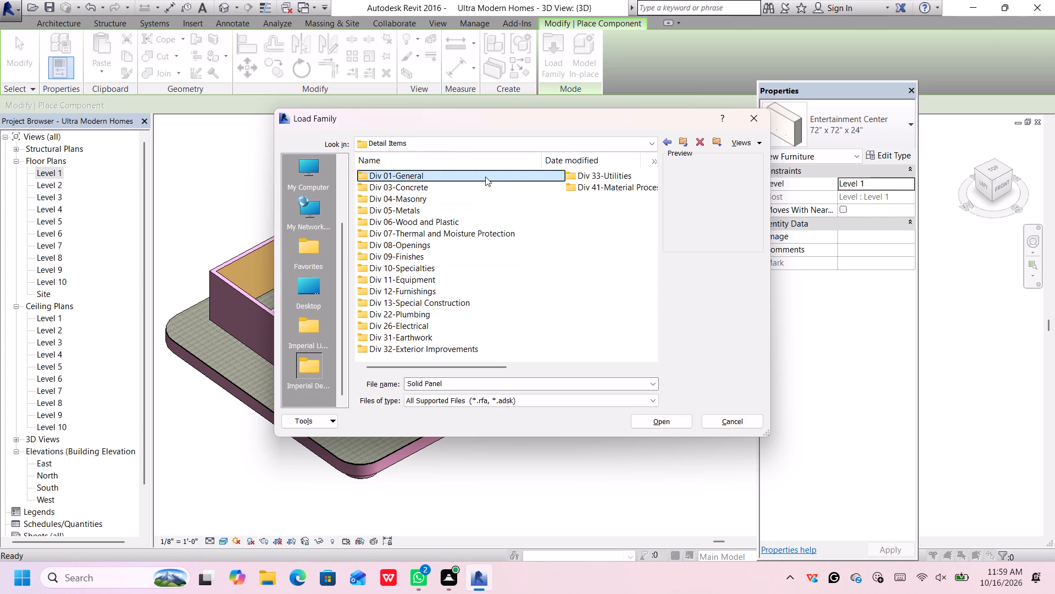
click(477, 187)
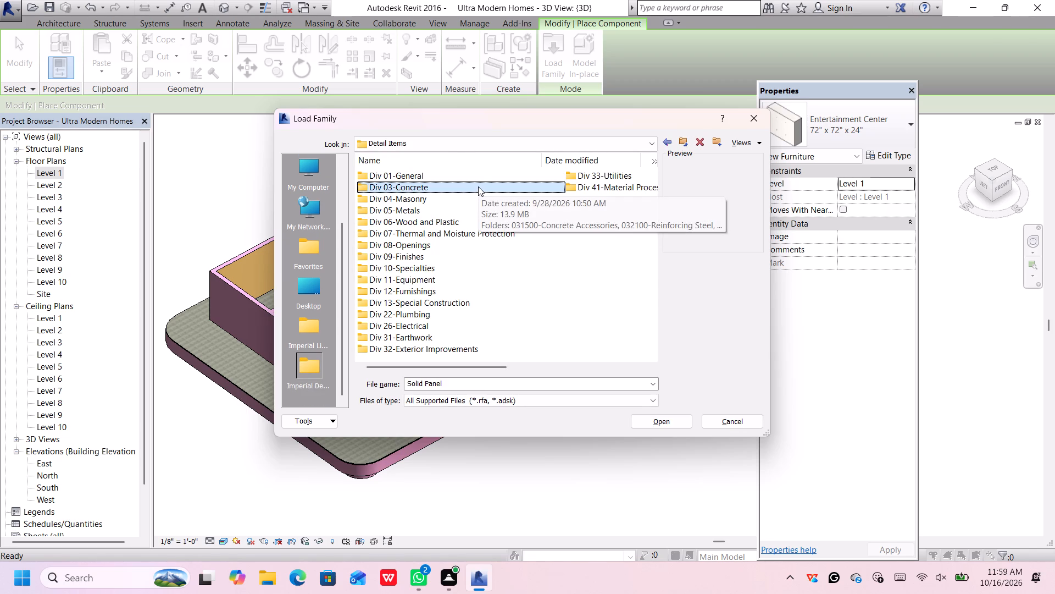
double_click(478, 186)
click(477, 180)
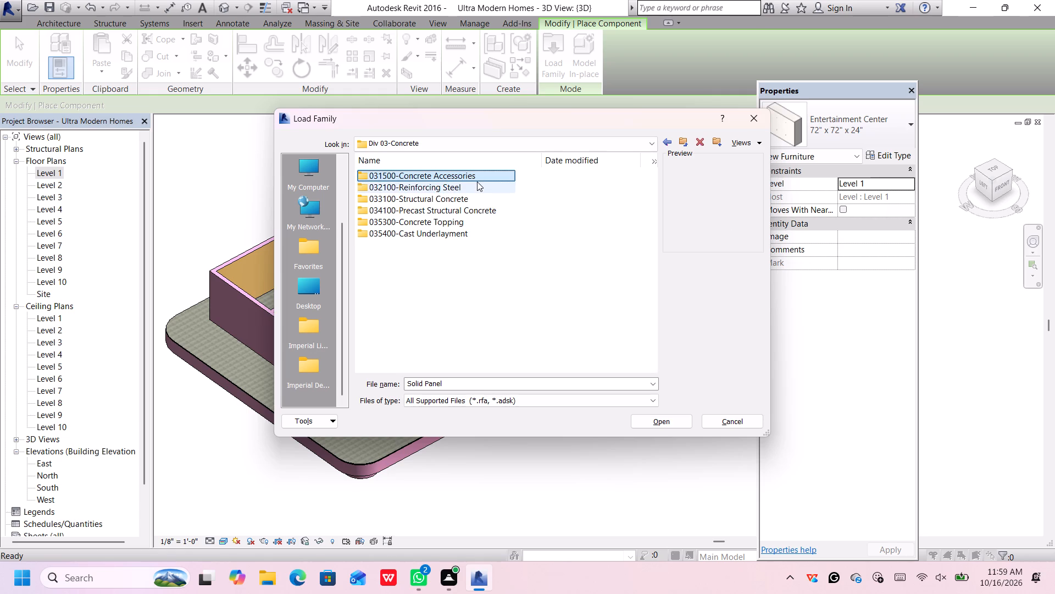
double_click(476, 175)
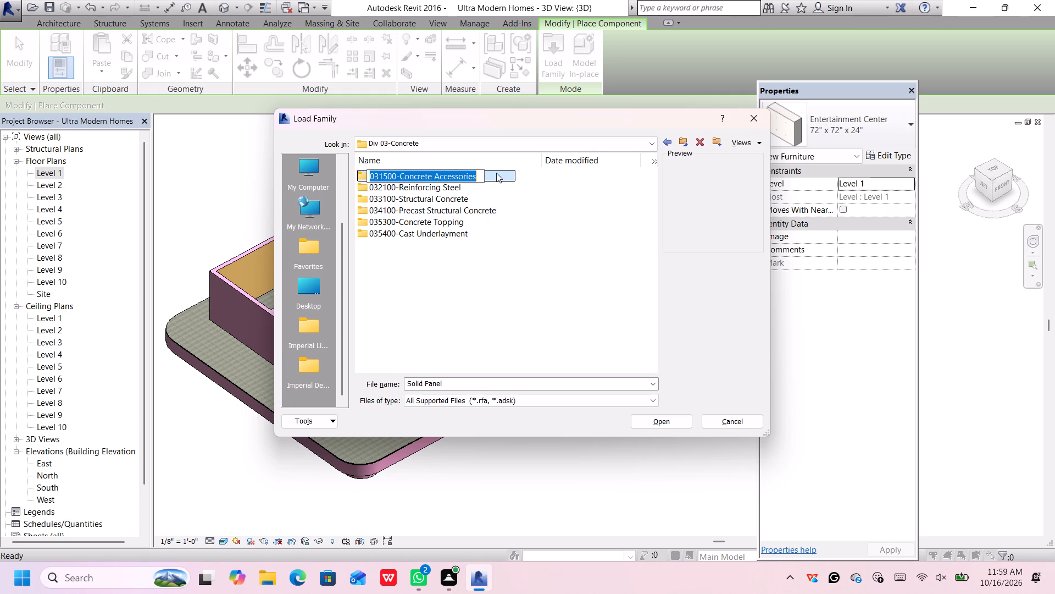
double_click(495, 175)
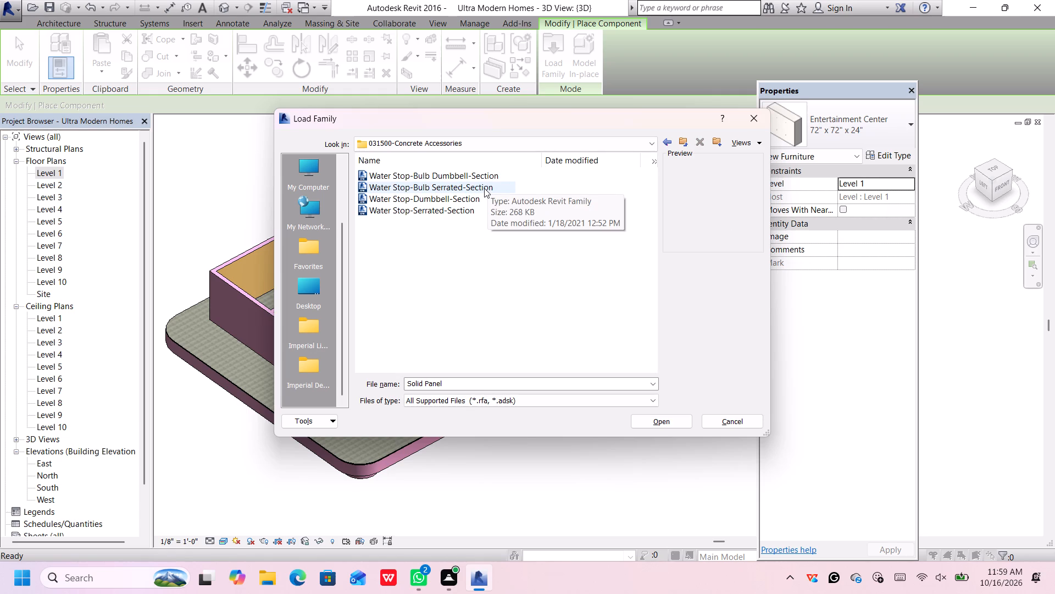
click(483, 178)
click(478, 184)
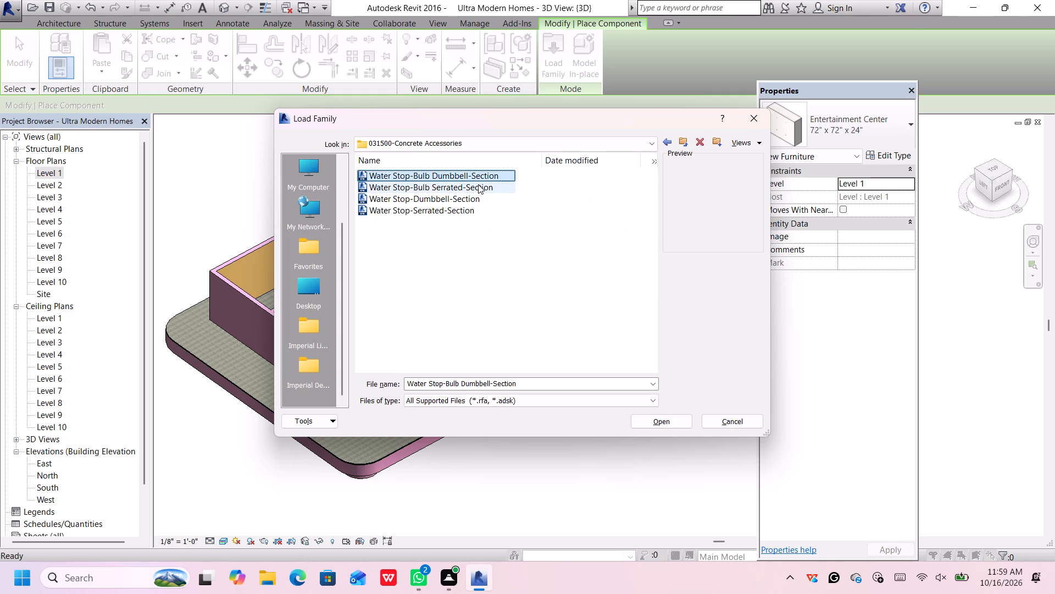
click(477, 189)
click(669, 142)
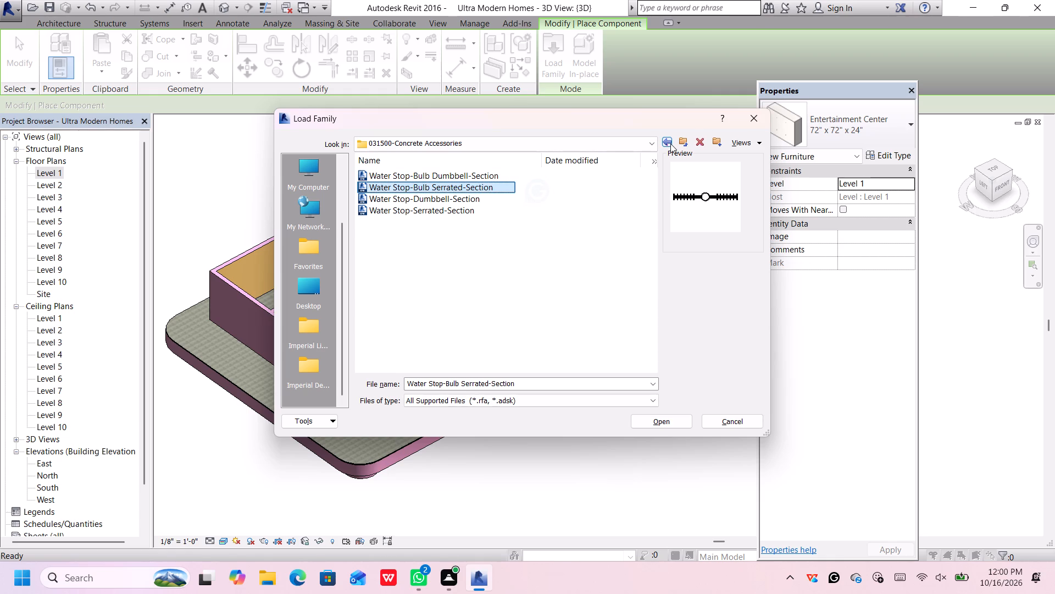
click(670, 144)
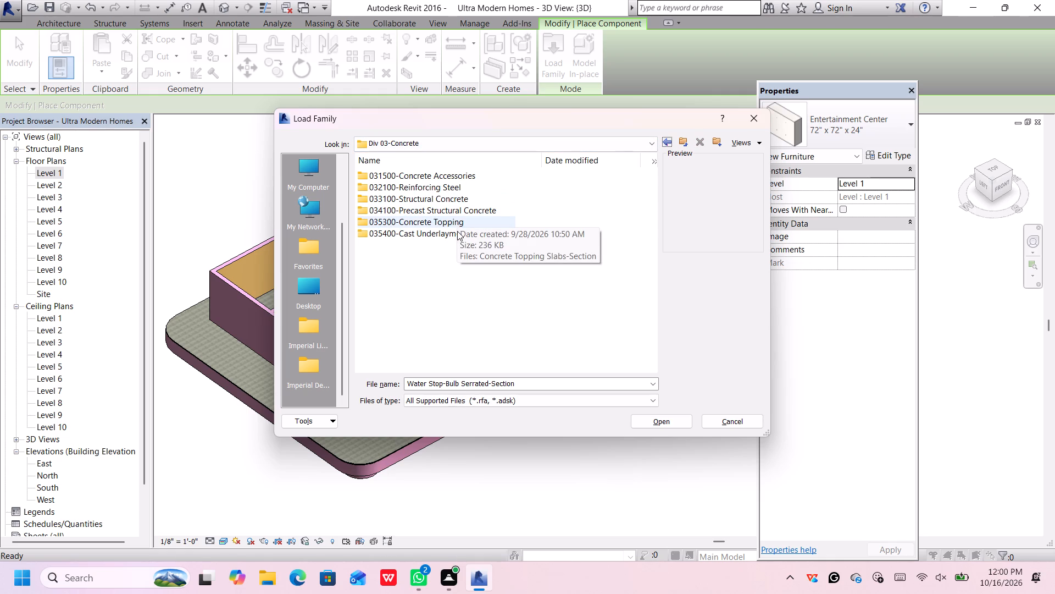
click(667, 146)
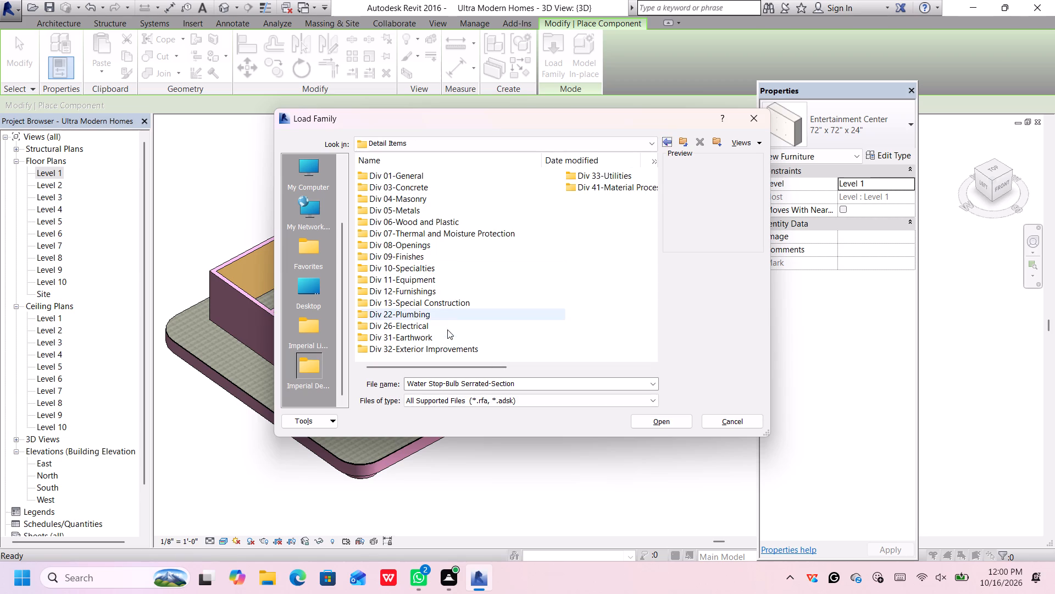
click(665, 136)
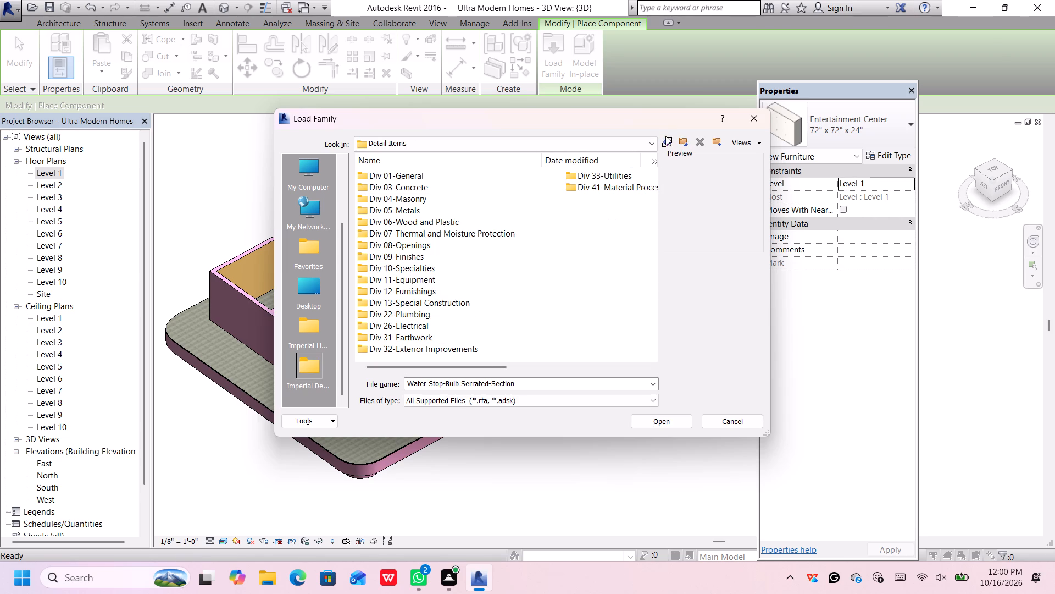
click(667, 141)
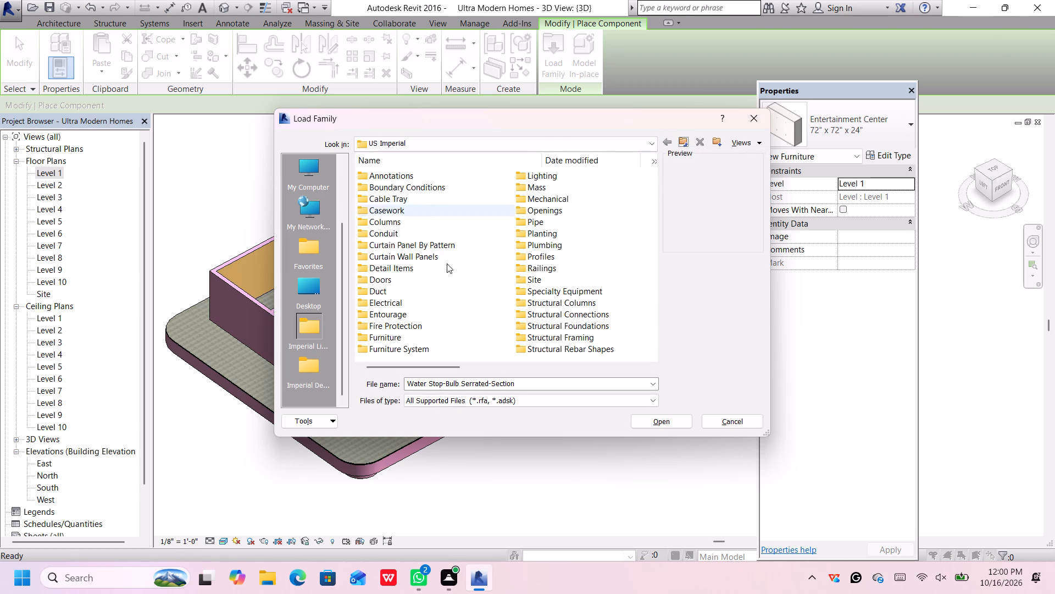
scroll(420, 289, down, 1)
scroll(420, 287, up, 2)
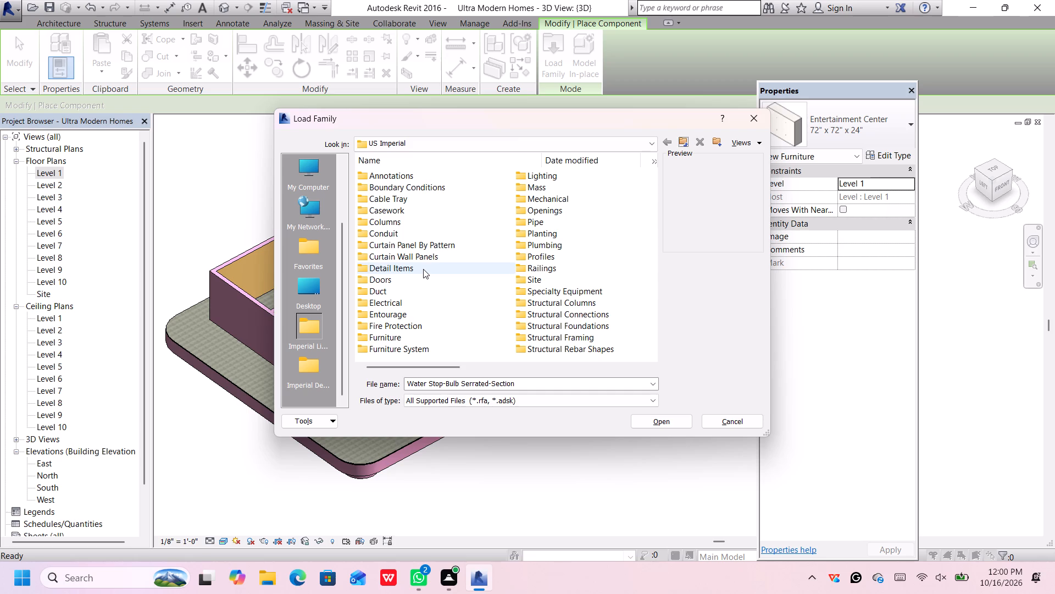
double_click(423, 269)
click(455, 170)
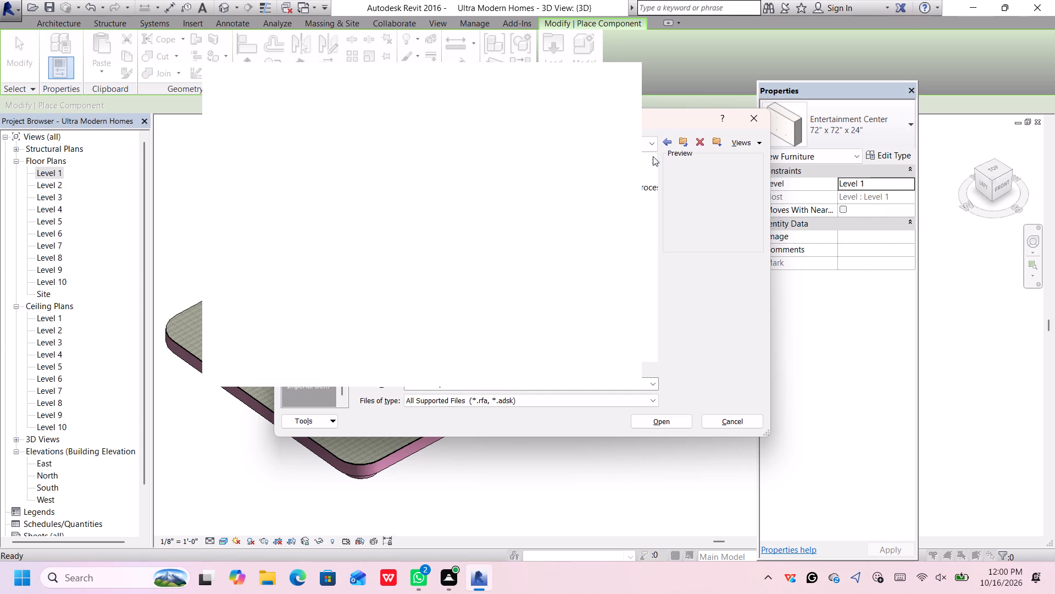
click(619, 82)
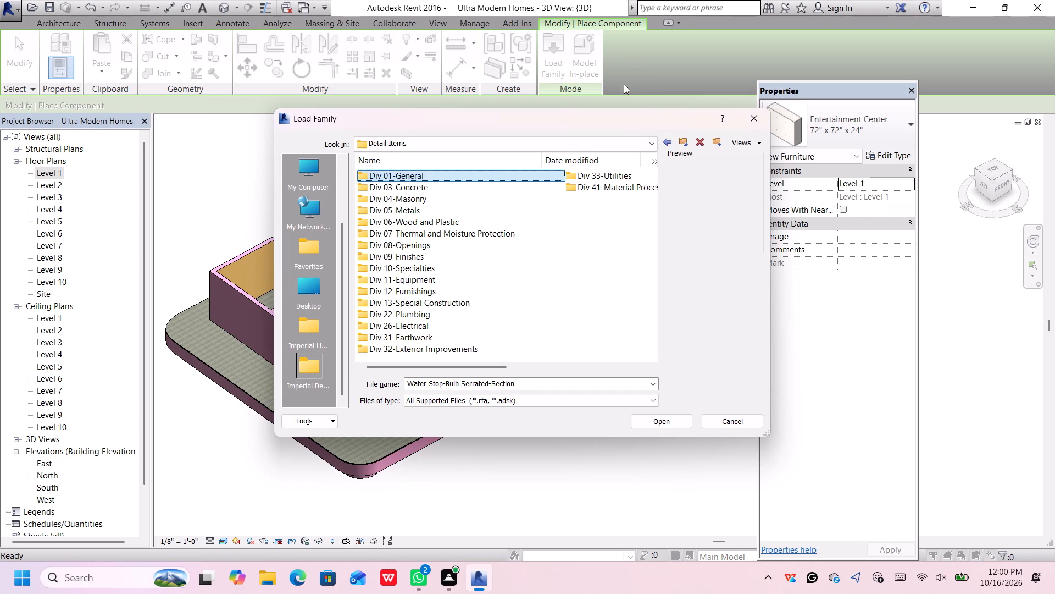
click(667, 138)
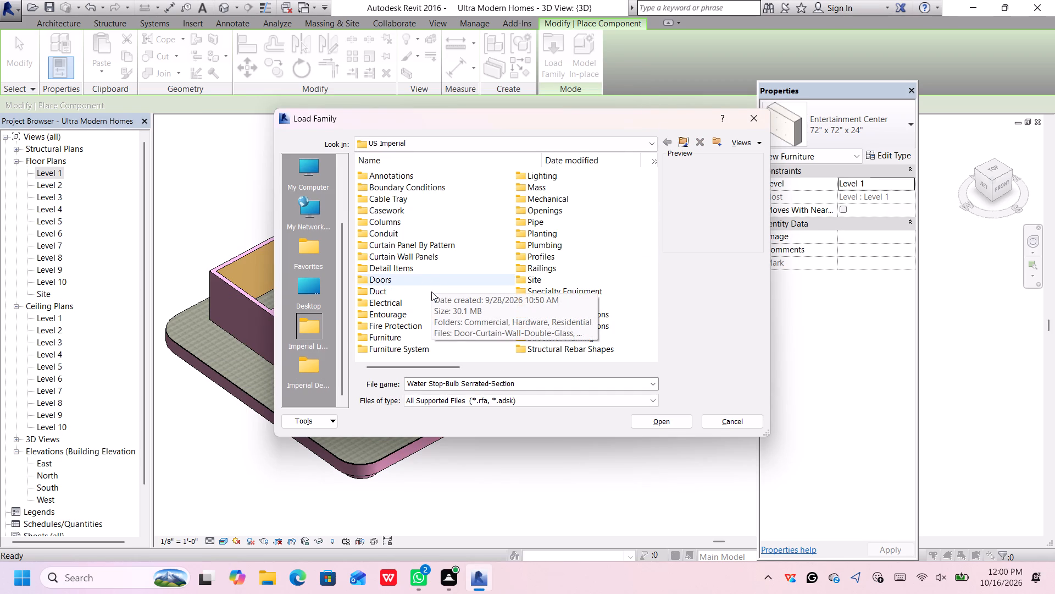
Examine the balancing, control and fire damper family previews in the Dampers folder under the Duct accessories.
click(413, 292)
double_click(406, 292)
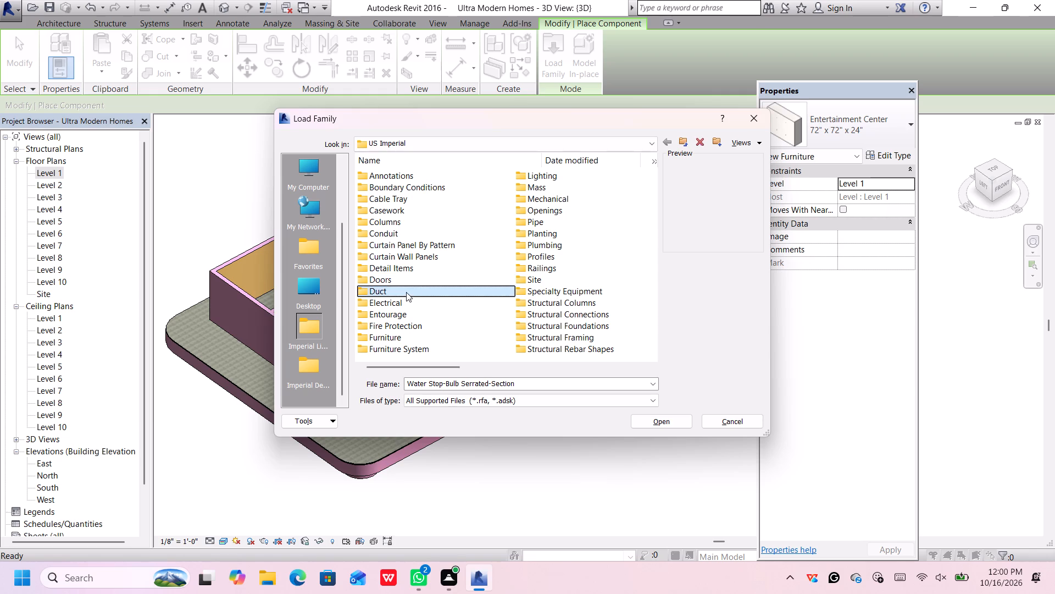
double_click(439, 178)
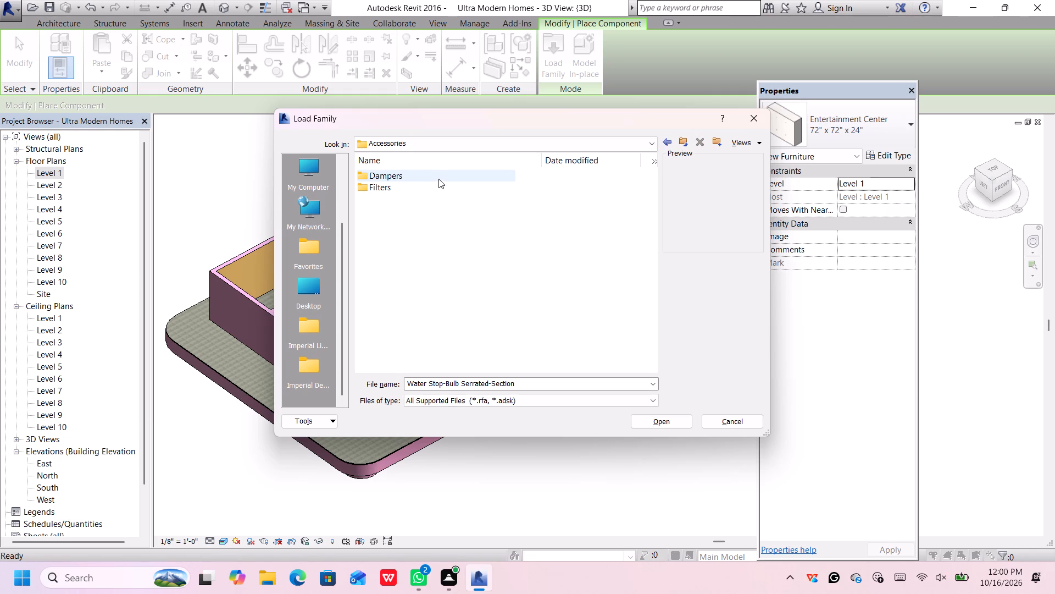
click(438, 179)
double_click(439, 180)
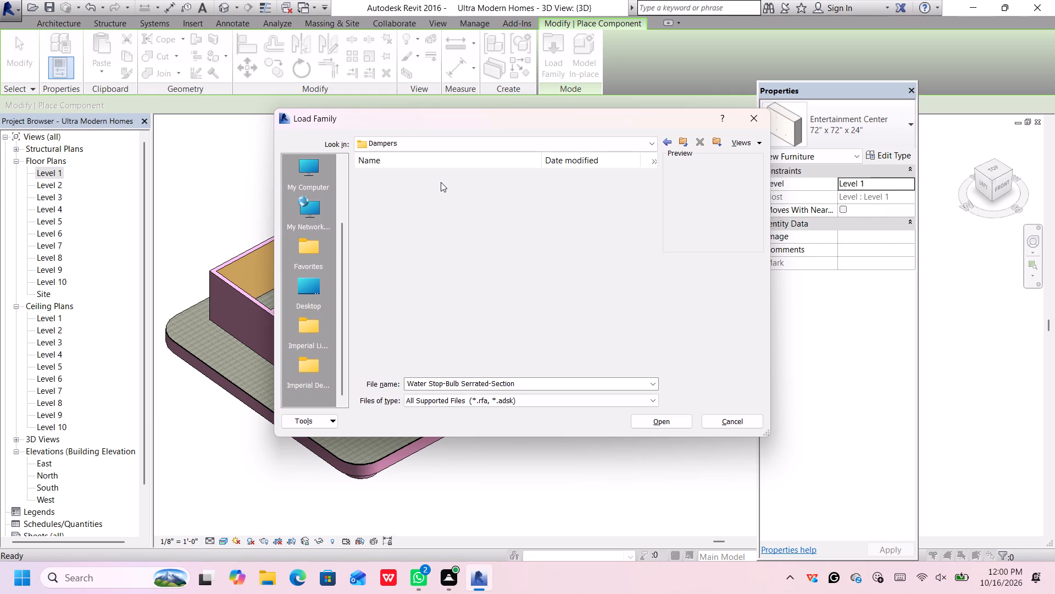
click(446, 175)
click(441, 191)
click(436, 207)
click(436, 232)
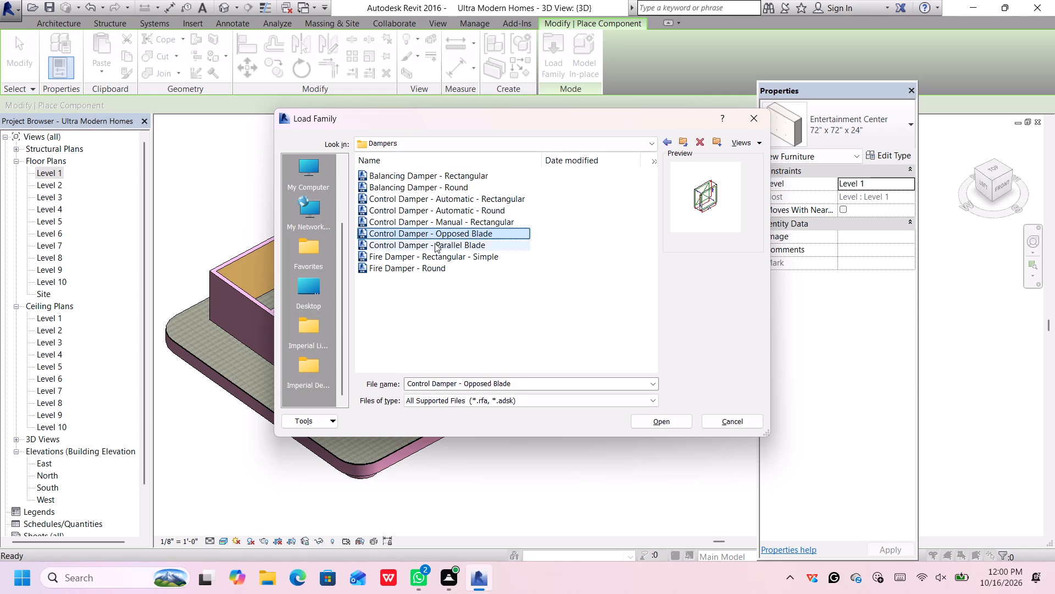
click(431, 259)
click(667, 140)
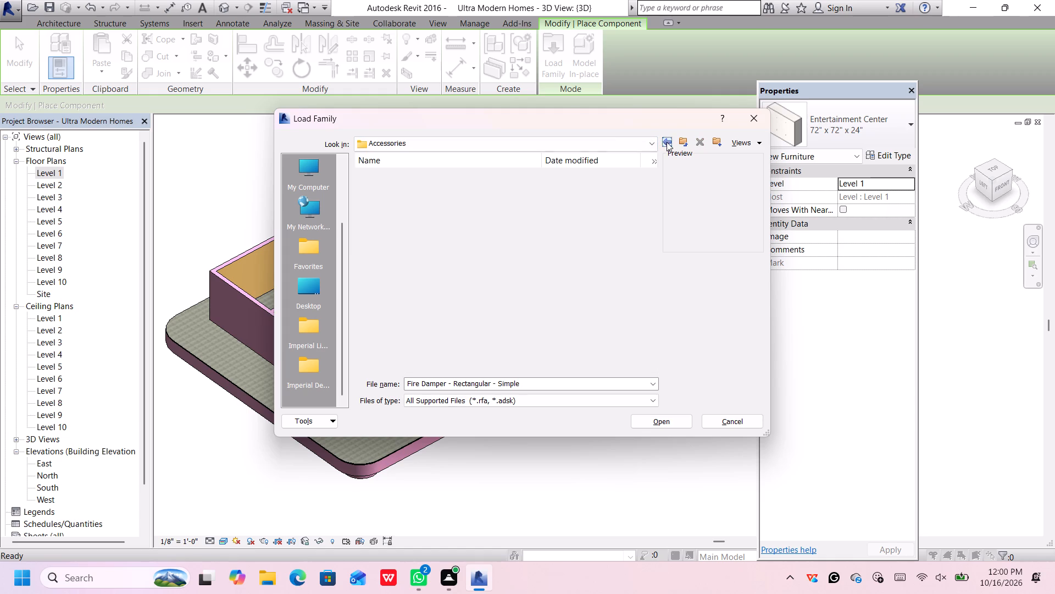
Examine the bag, cartridge and angled panel filter family previews in the Filters folder under the Duct accessories.
double_click(396, 182)
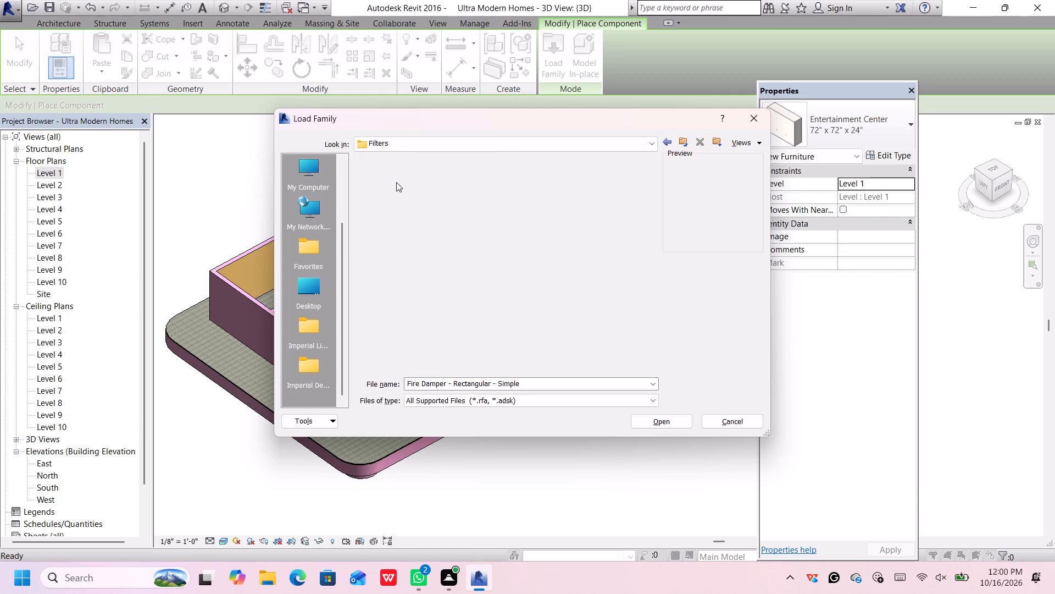
click(422, 178)
click(421, 188)
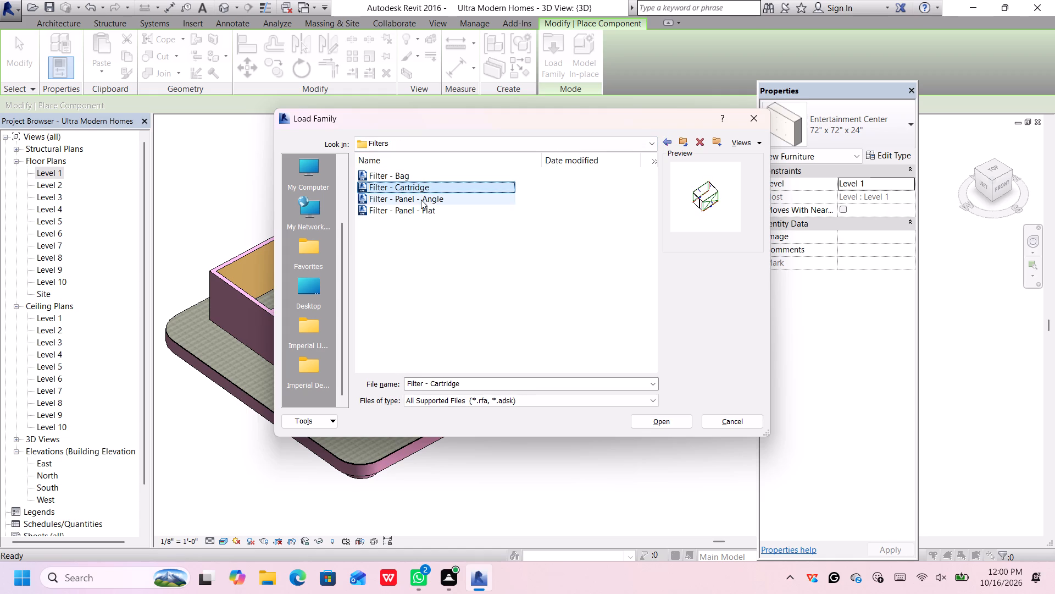
click(421, 200)
click(669, 145)
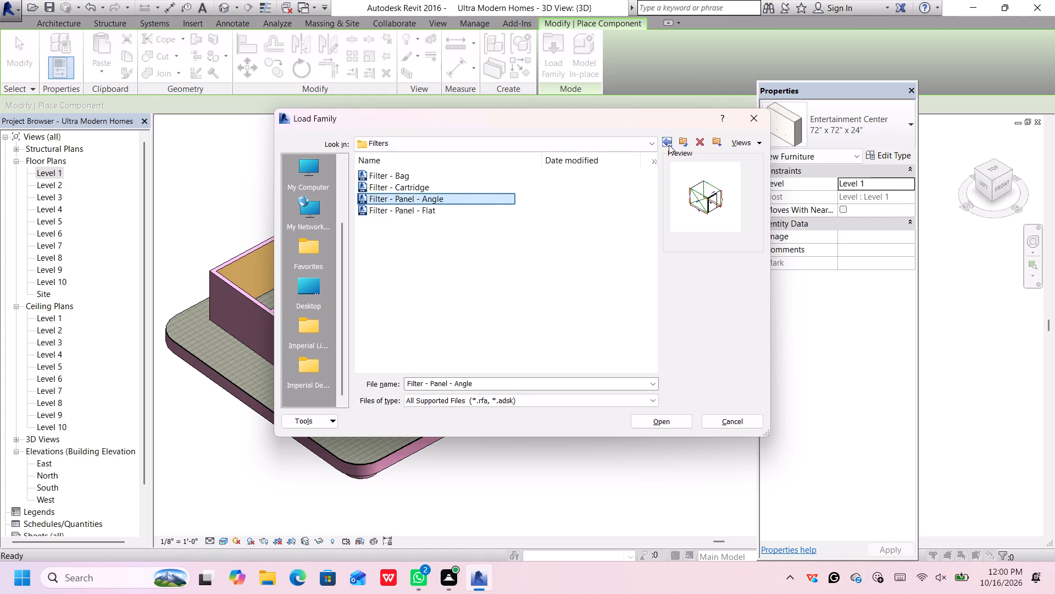
click(669, 145)
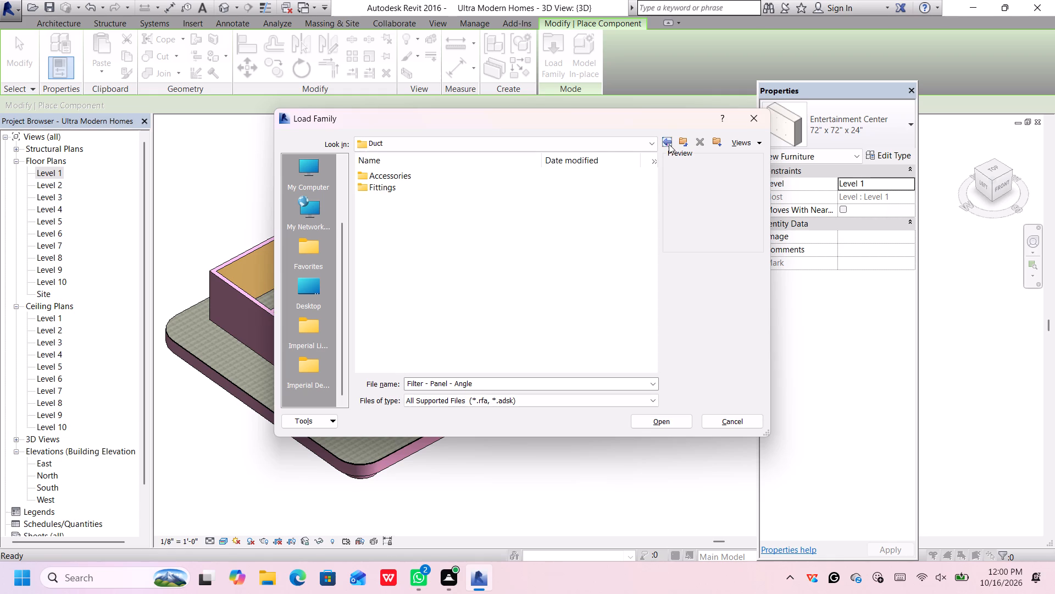
click(673, 146)
click(669, 142)
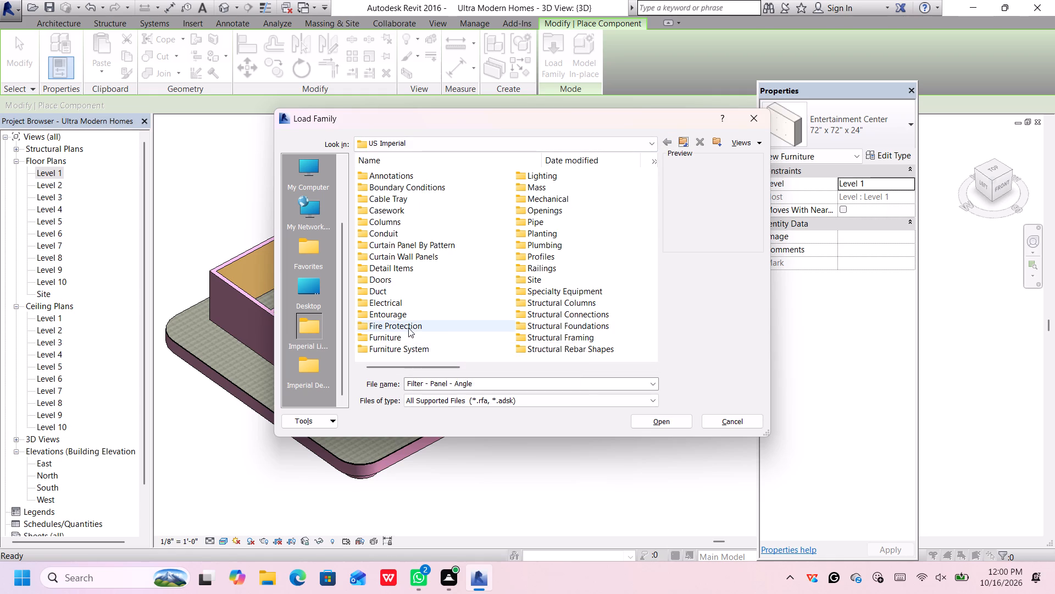
Examine the Electrical library's Architectural folder, including the Electrical Panel family in Electrical Power's Distribution folder.
double_click(417, 301)
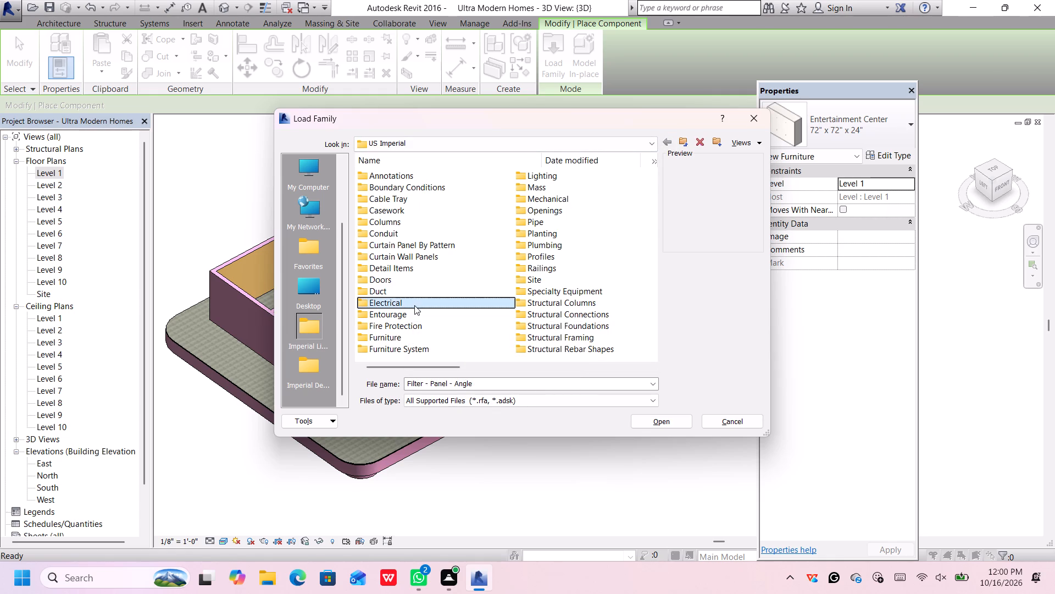
double_click(415, 304)
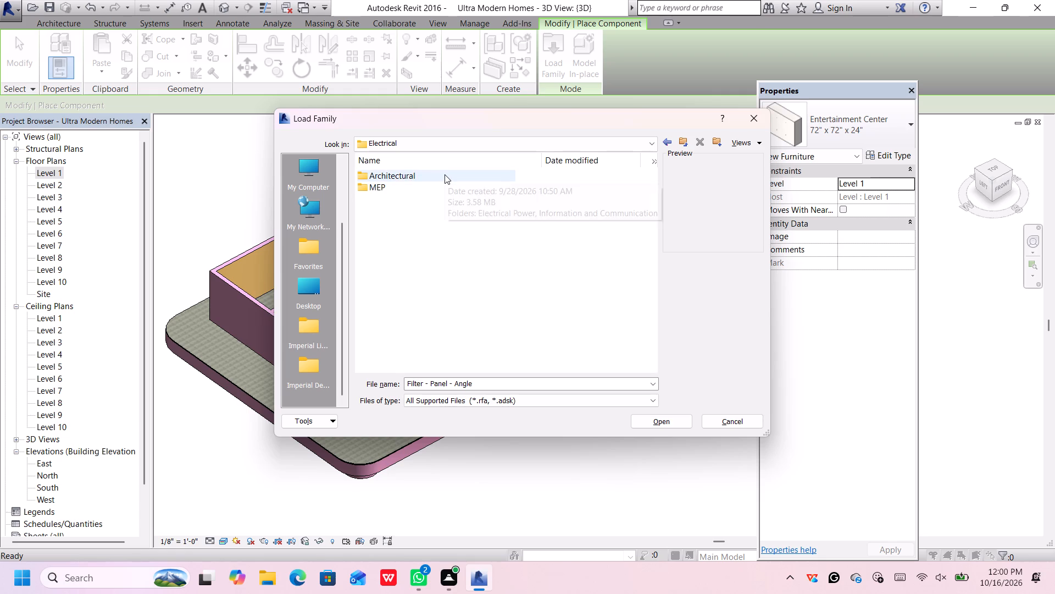
click(445, 175)
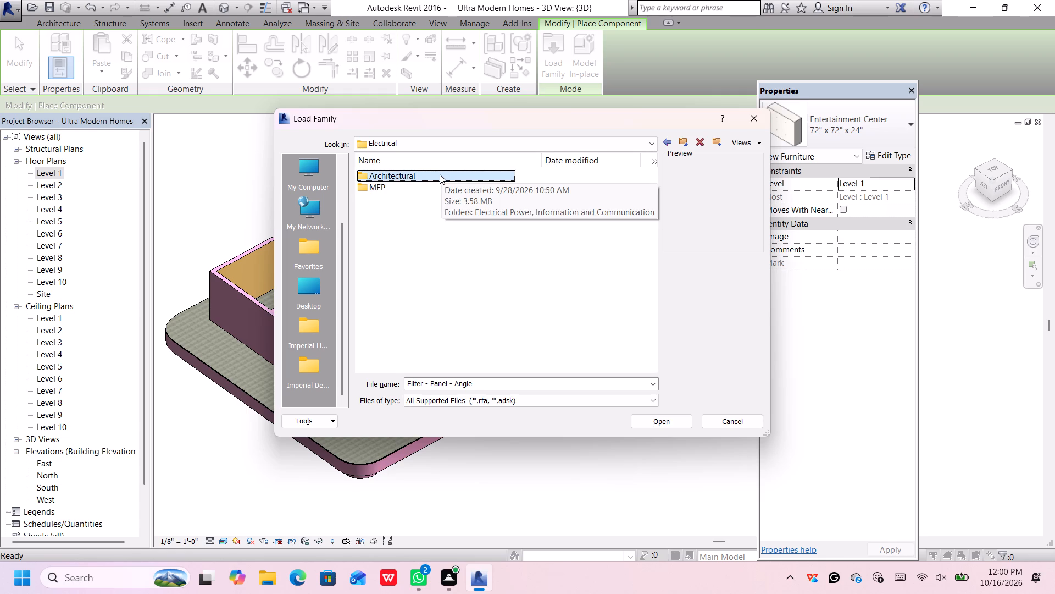
double_click(440, 174)
click(440, 174)
double_click(440, 174)
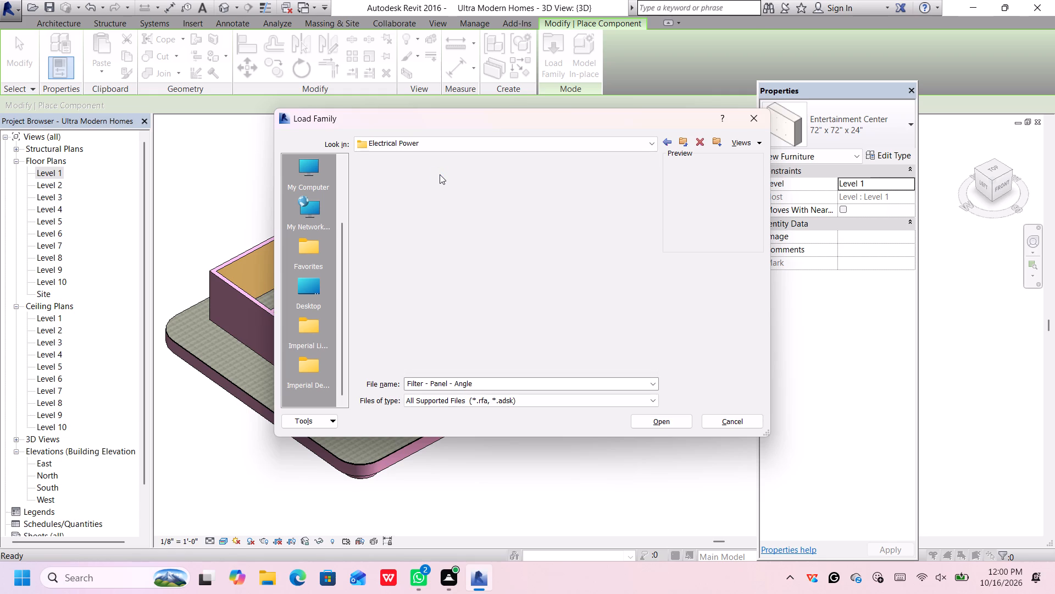
triple_click(440, 174)
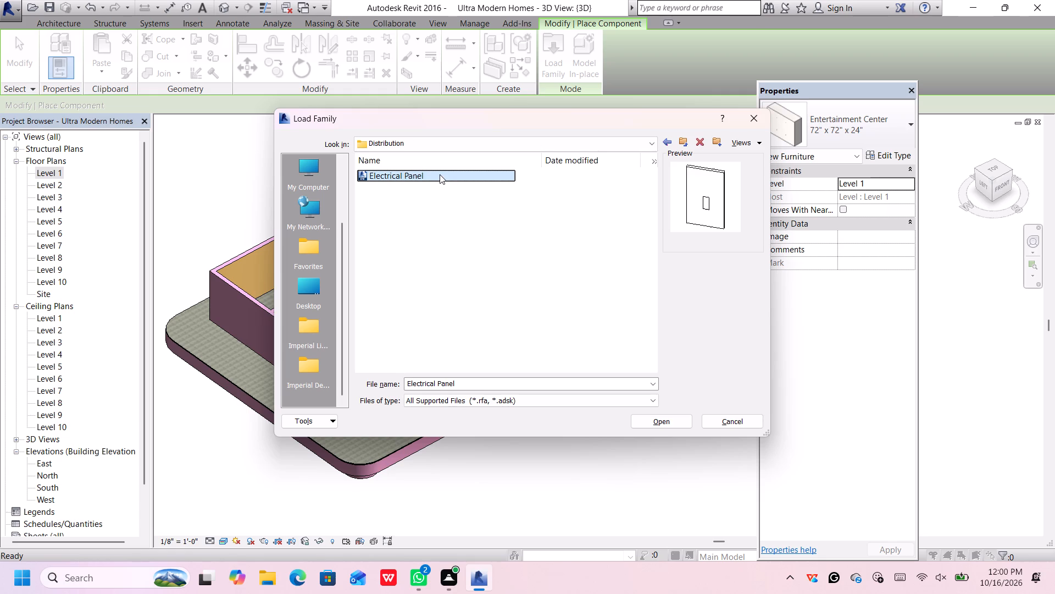
click(668, 143)
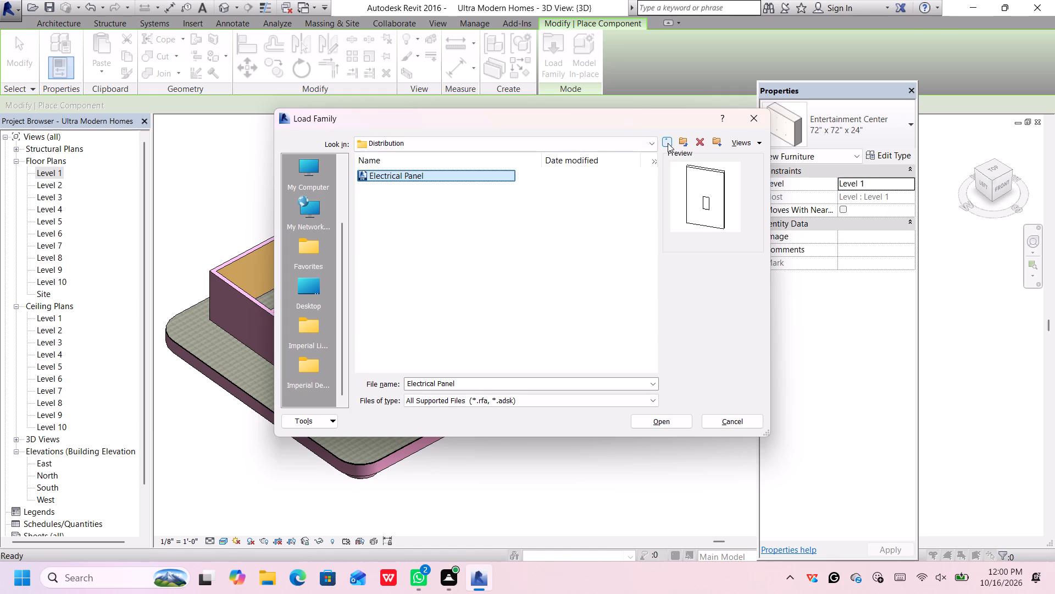
click(668, 144)
click(668, 144)
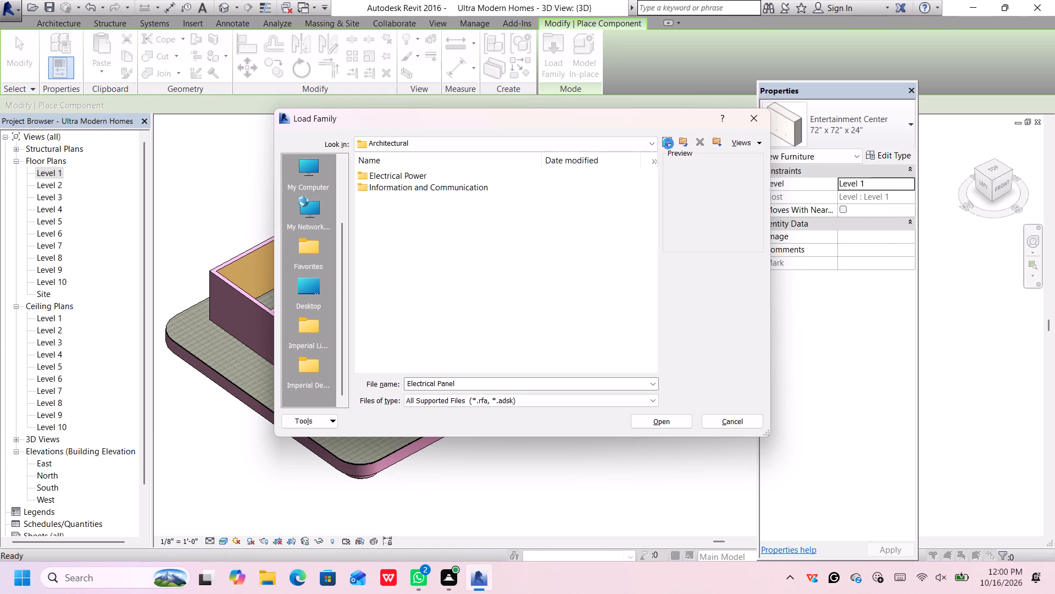
click(668, 144)
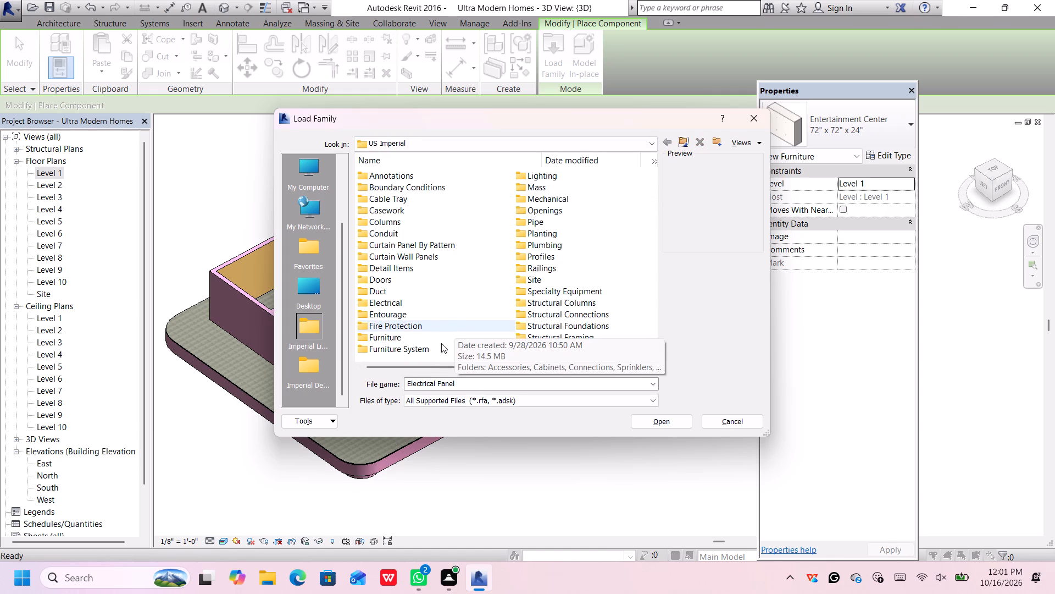
Examine the Ceiling Light, Downlight and Emergency Wall Light family previews in Lighting's Architectural Internal folder.
double_click(558, 174)
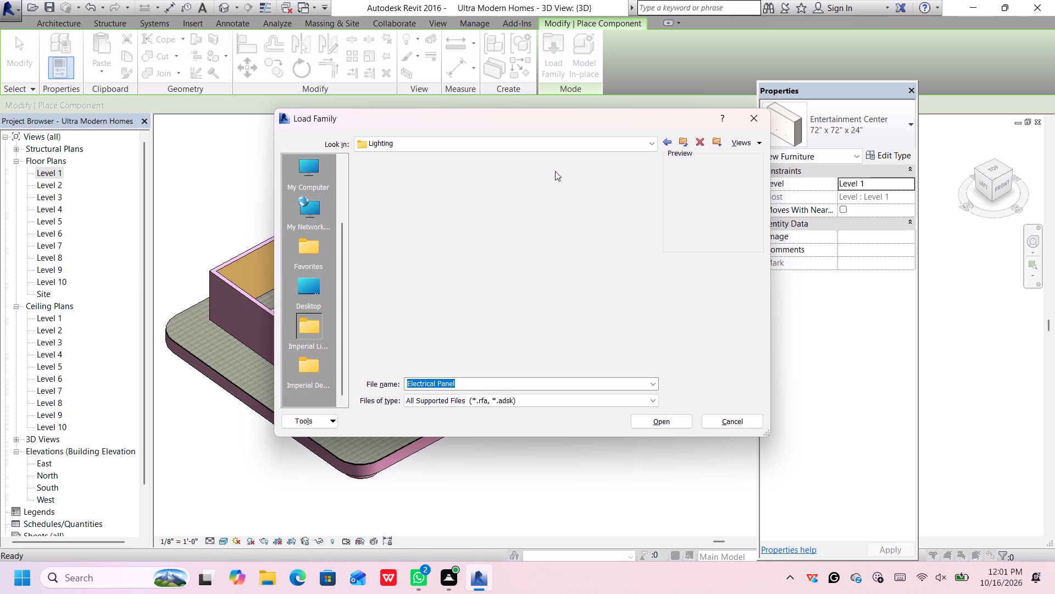
double_click(421, 174)
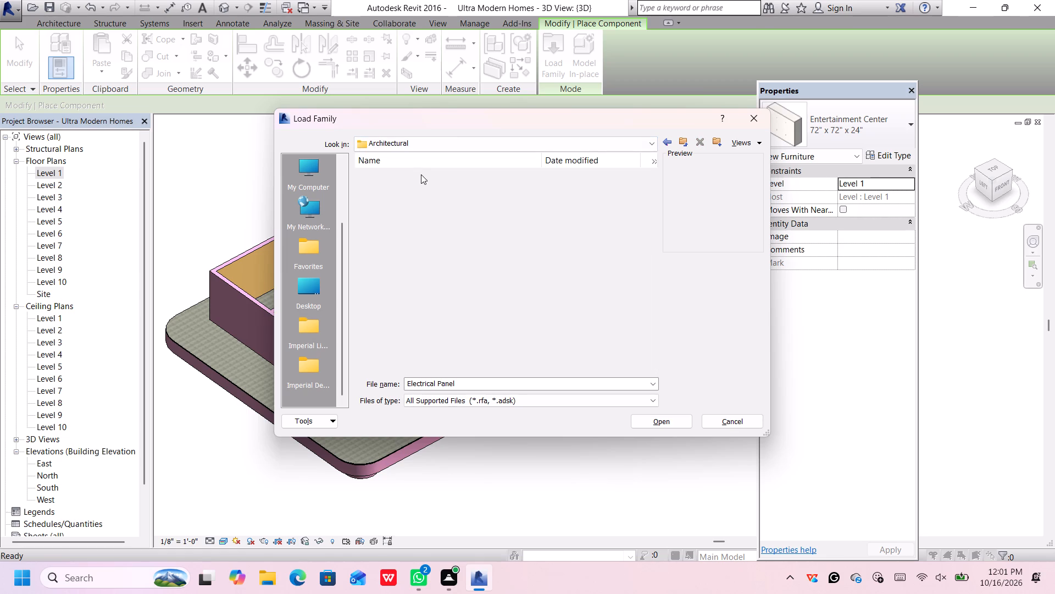
click(421, 174)
click(414, 186)
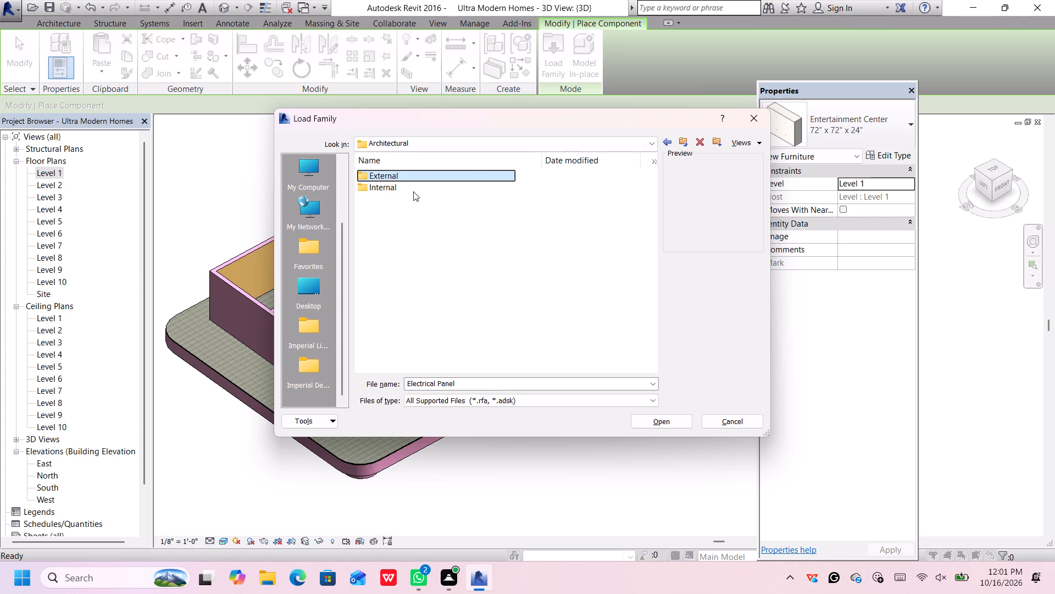
double_click(413, 187)
double_click(420, 186)
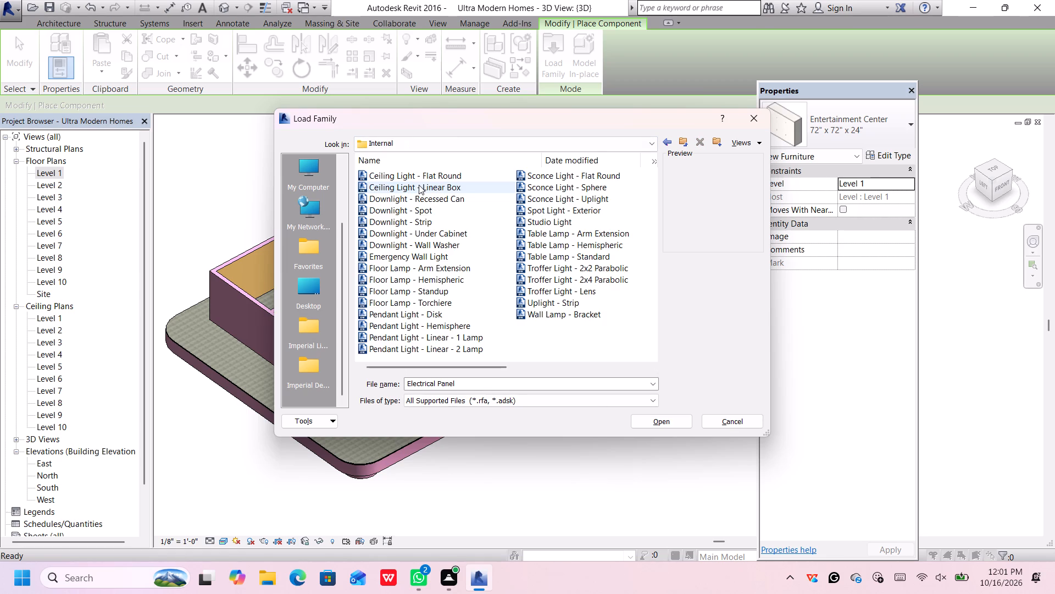
click(425, 175)
click(423, 184)
click(422, 193)
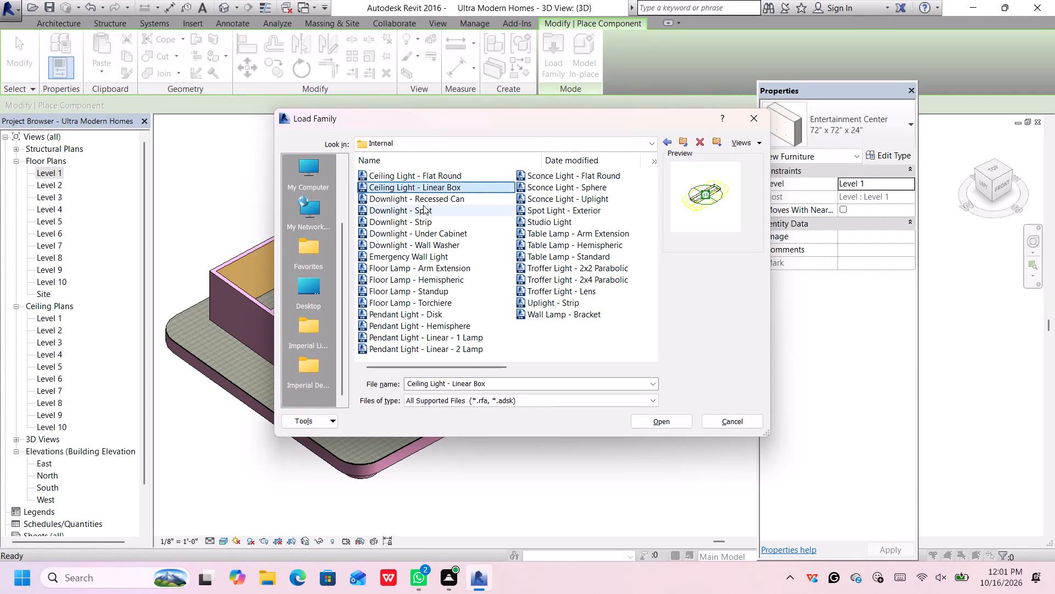
click(434, 196)
click(438, 209)
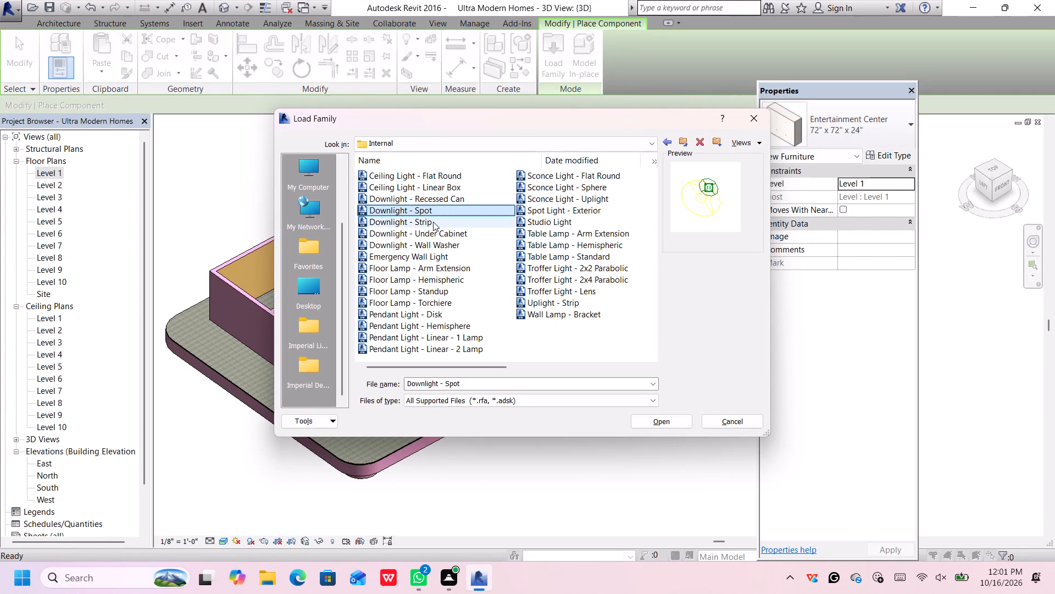
click(433, 222)
click(445, 205)
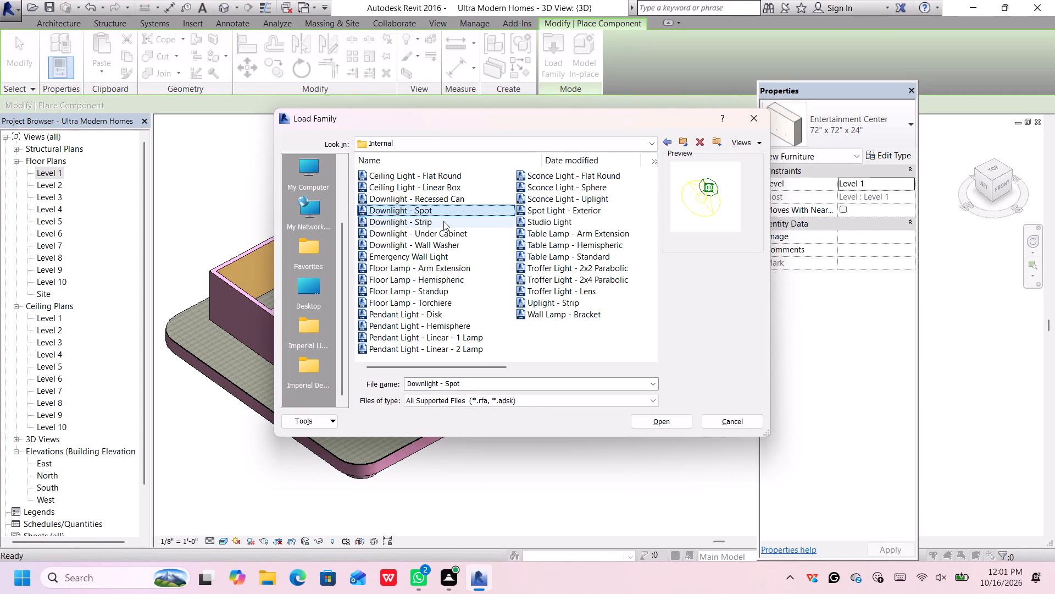
click(443, 221)
click(441, 231)
click(439, 240)
click(438, 251)
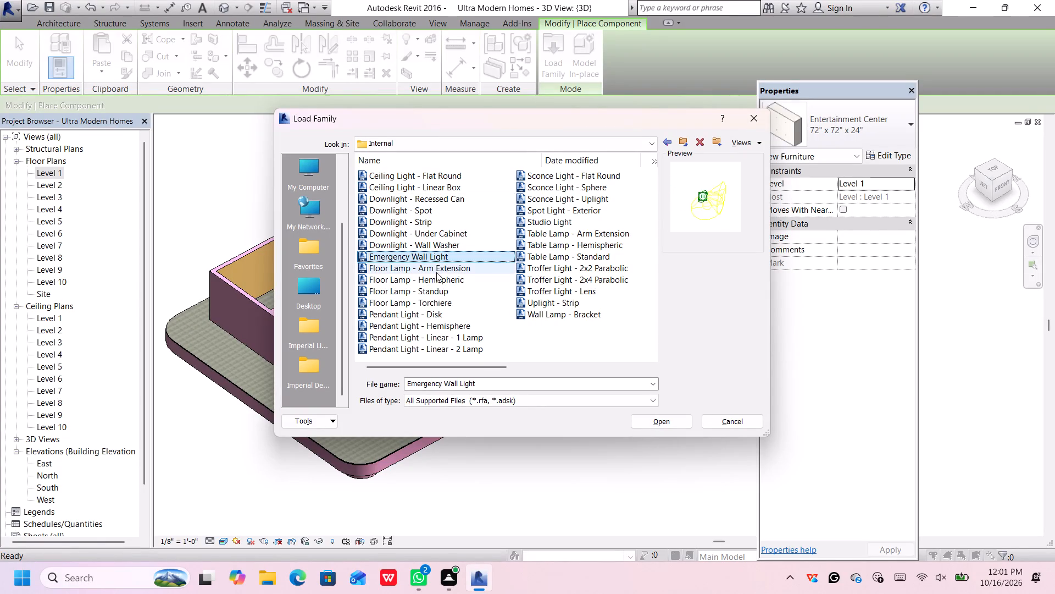
Examine the Floor Lamp and Pendant Light family previews in the Internal folder, dismissing the notification that interrupts.
click(435, 272)
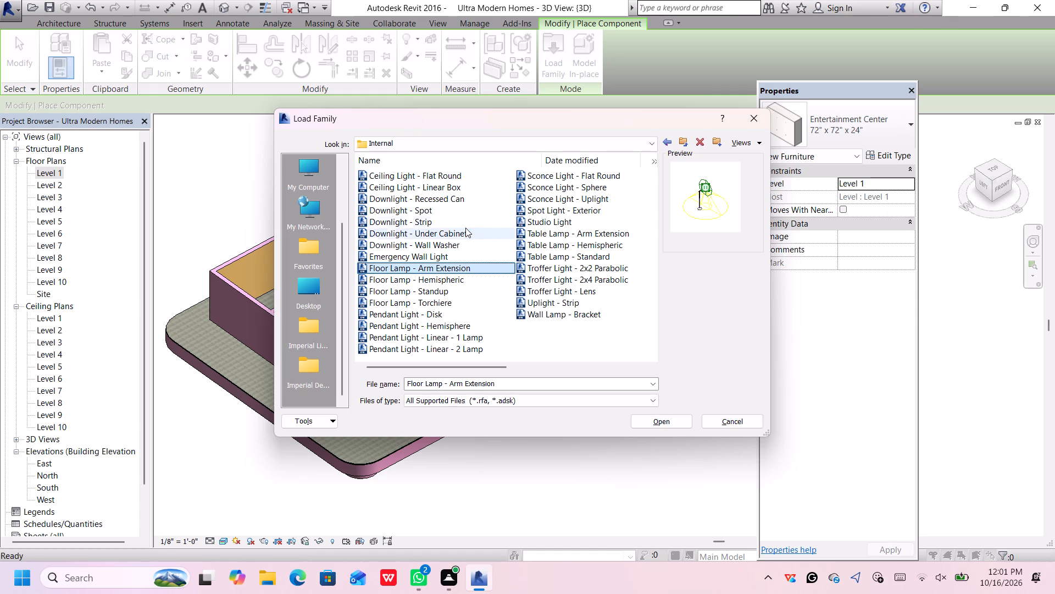
click(440, 285)
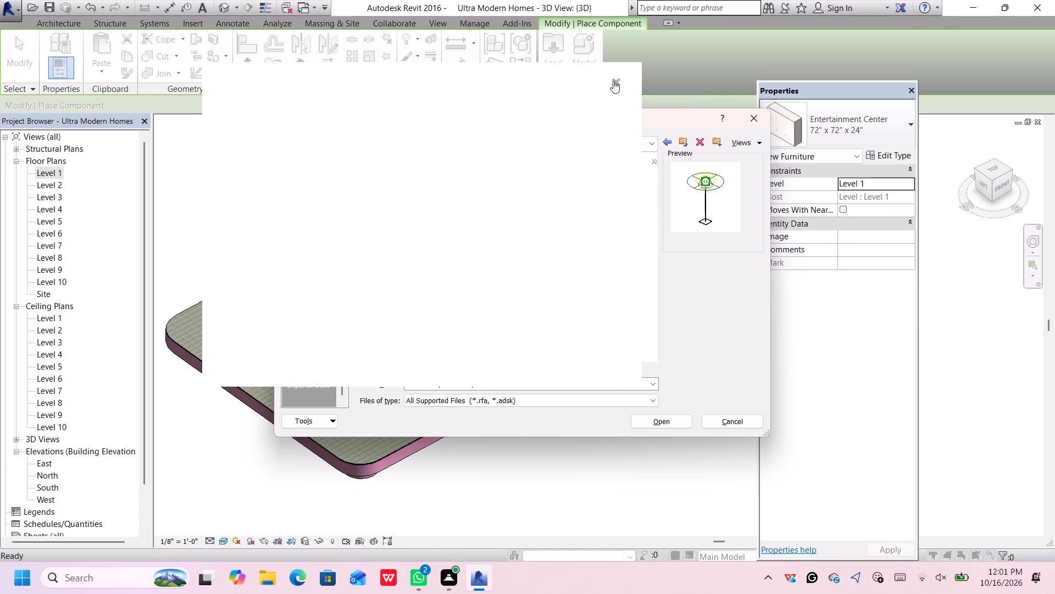
click(613, 81)
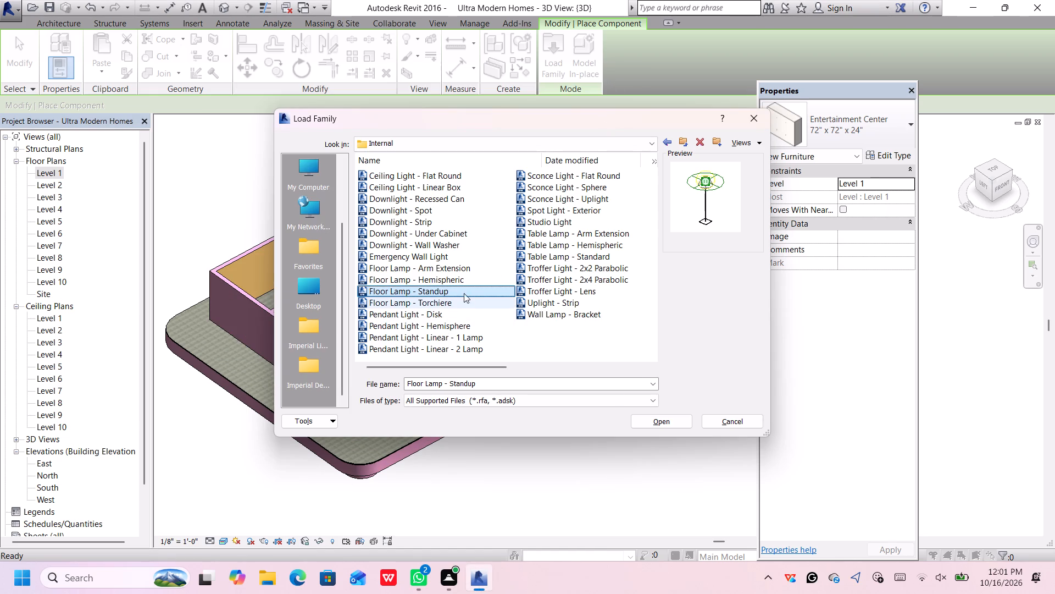
click(469, 302)
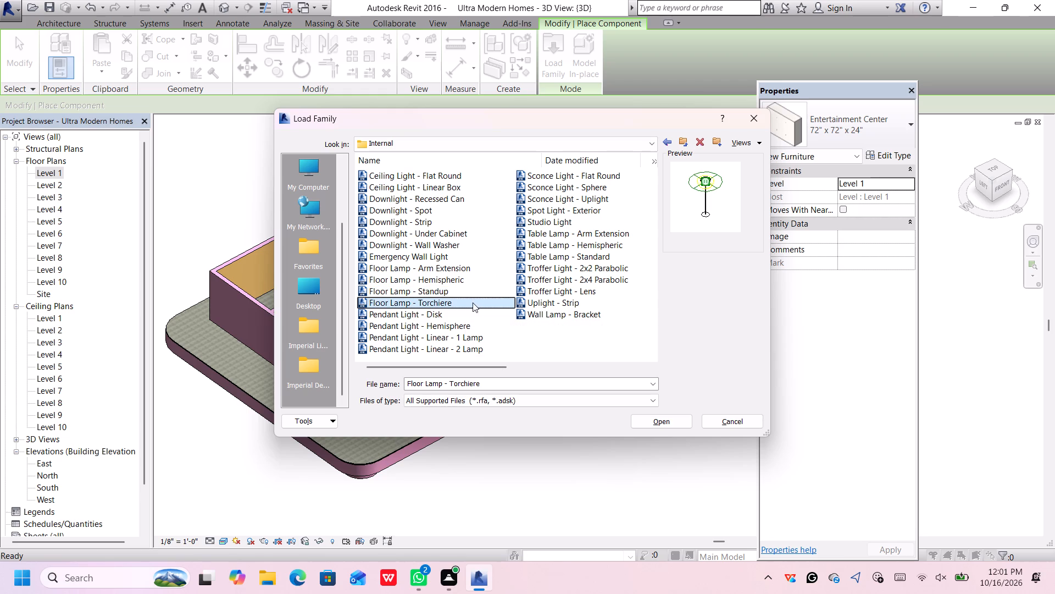
click(476, 302)
click(473, 316)
click(470, 324)
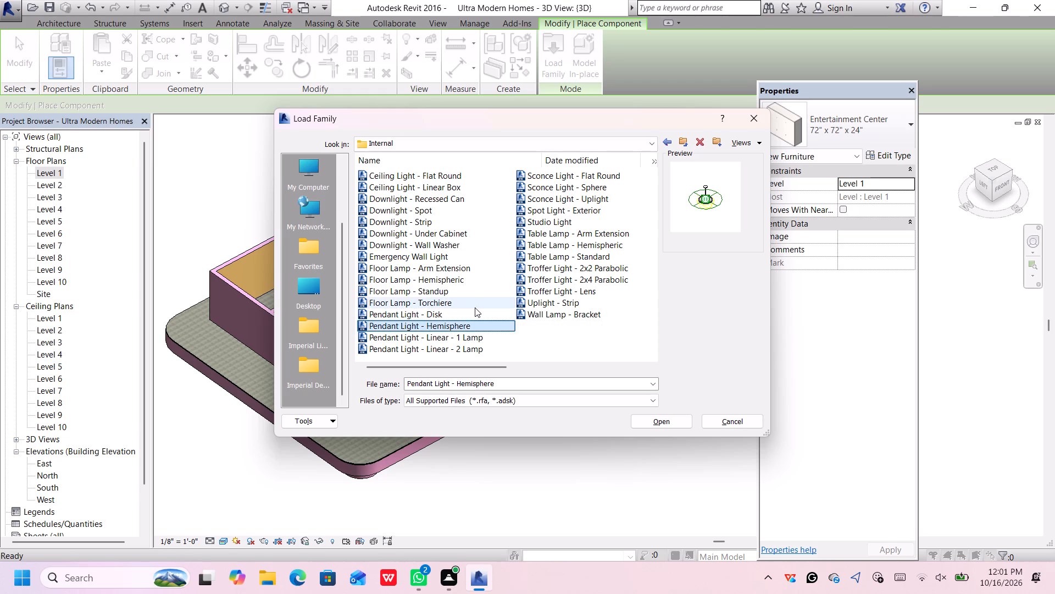
Load the Floor Lamp - Torchiere family from the Internal lighting folder.
click(475, 307)
double_click(477, 304)
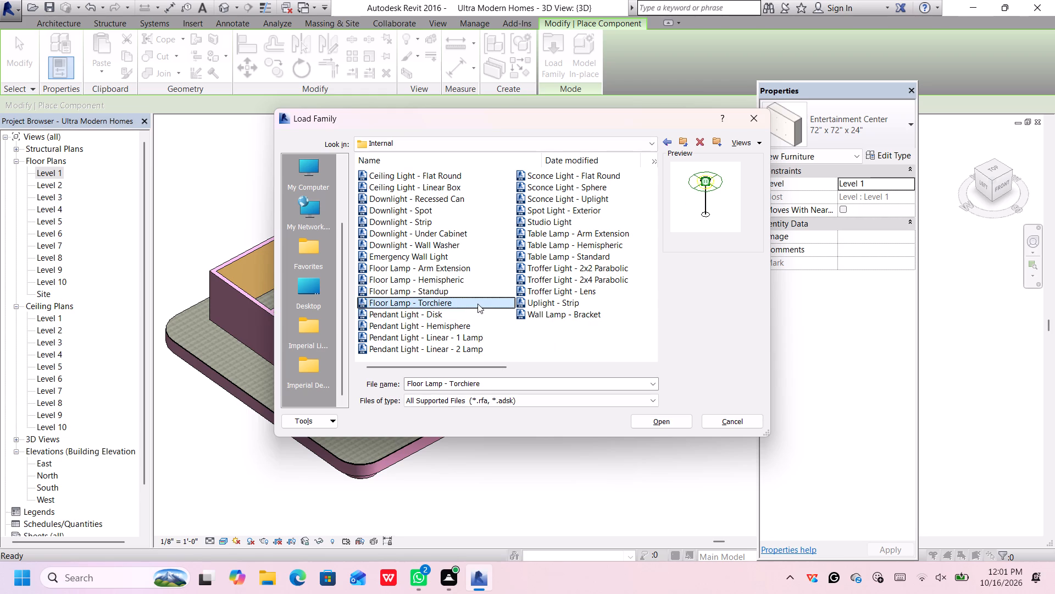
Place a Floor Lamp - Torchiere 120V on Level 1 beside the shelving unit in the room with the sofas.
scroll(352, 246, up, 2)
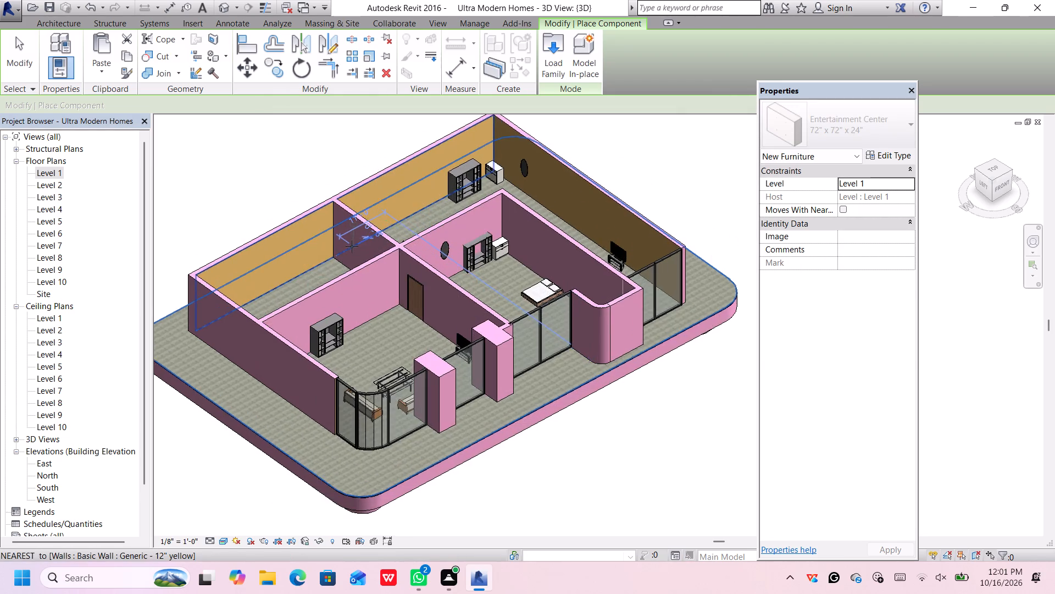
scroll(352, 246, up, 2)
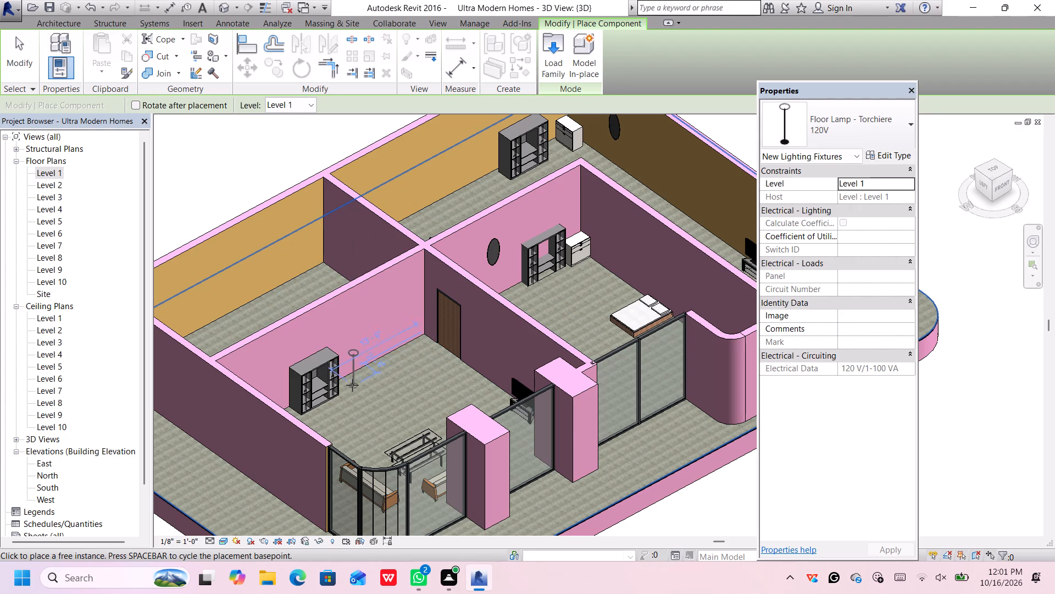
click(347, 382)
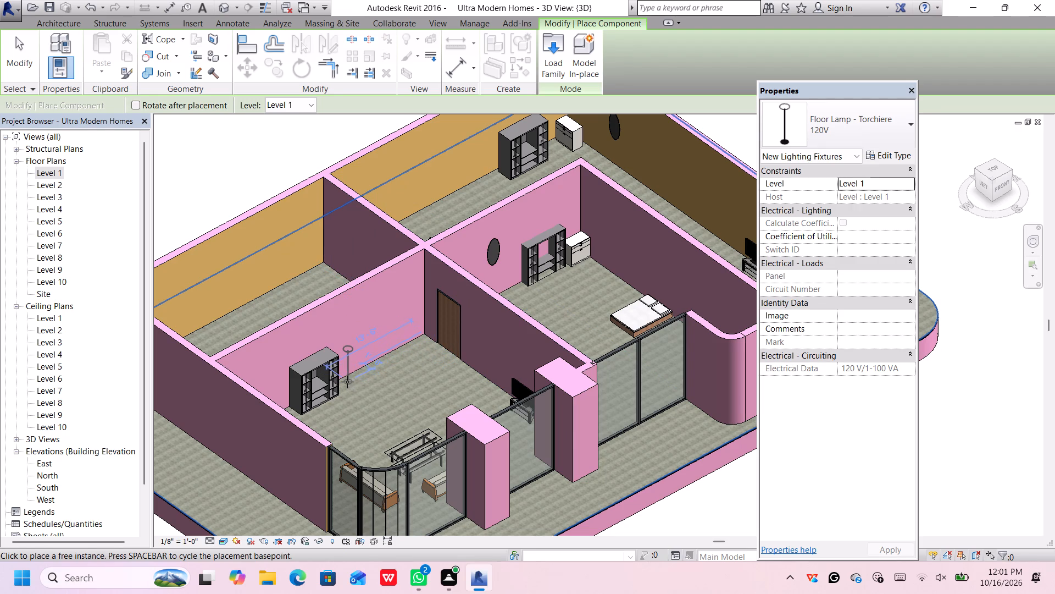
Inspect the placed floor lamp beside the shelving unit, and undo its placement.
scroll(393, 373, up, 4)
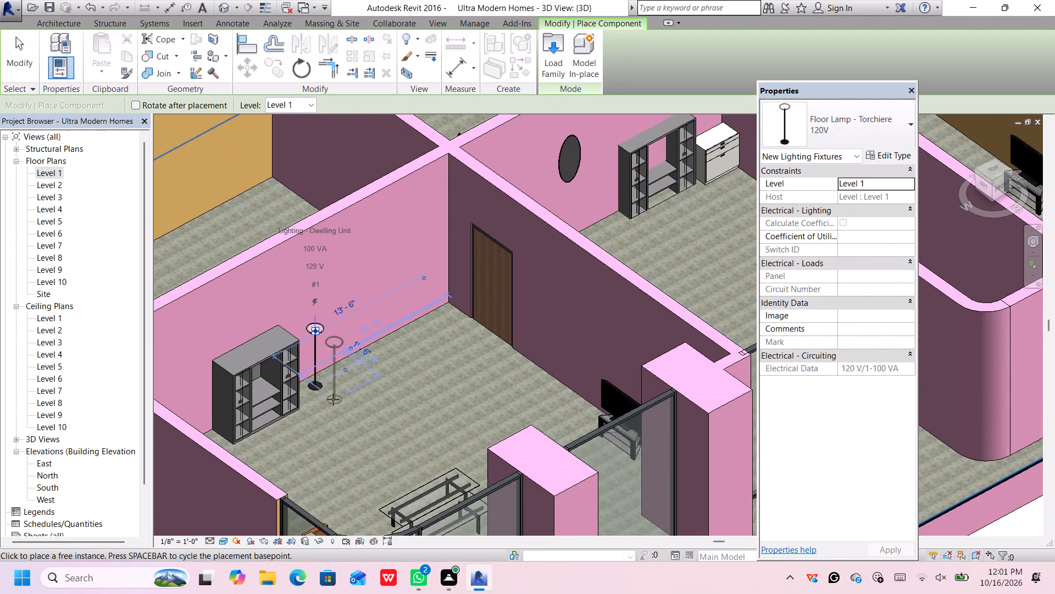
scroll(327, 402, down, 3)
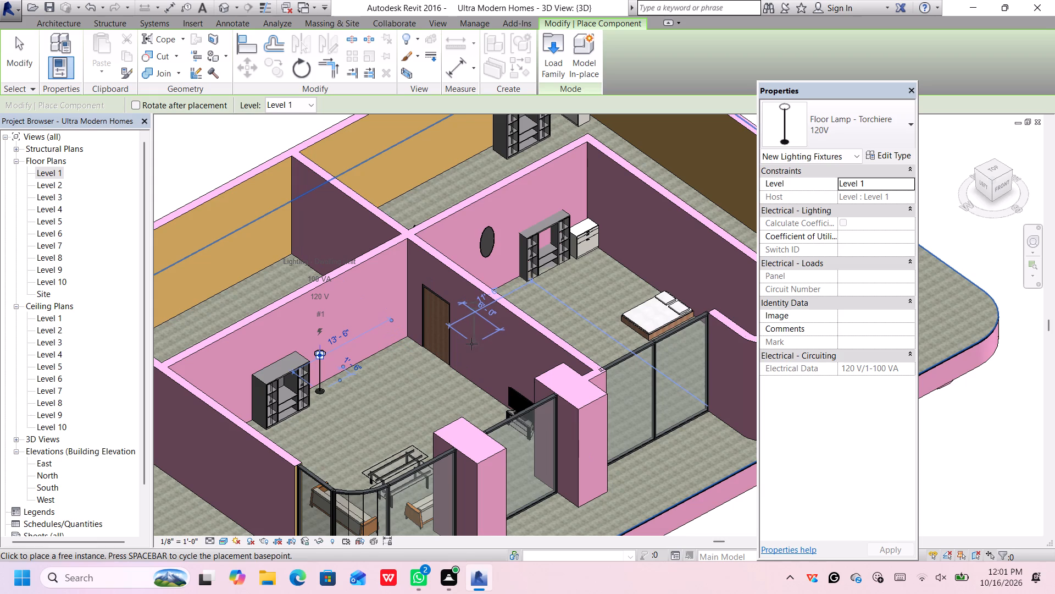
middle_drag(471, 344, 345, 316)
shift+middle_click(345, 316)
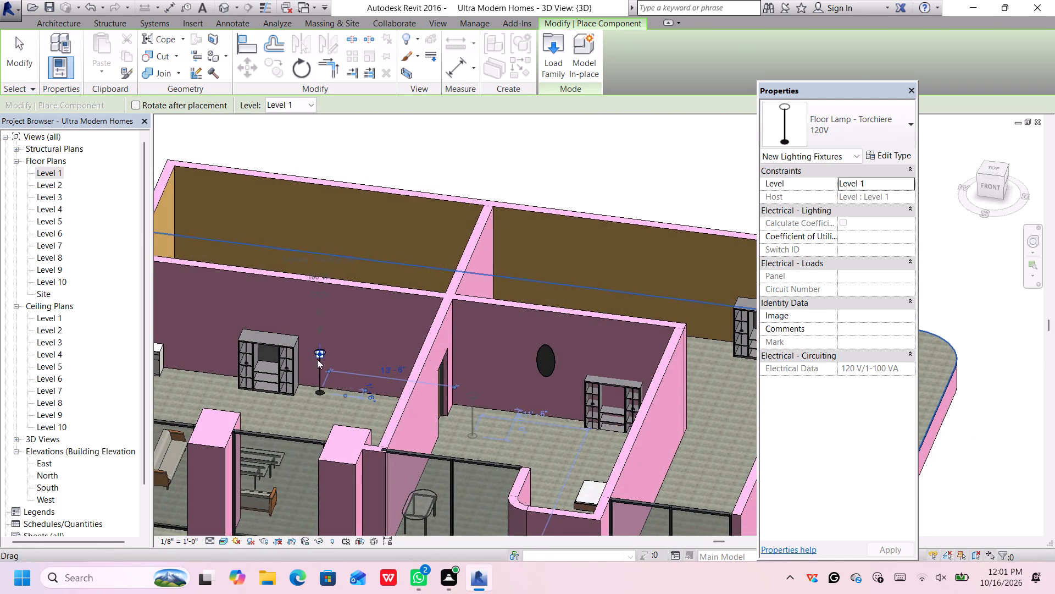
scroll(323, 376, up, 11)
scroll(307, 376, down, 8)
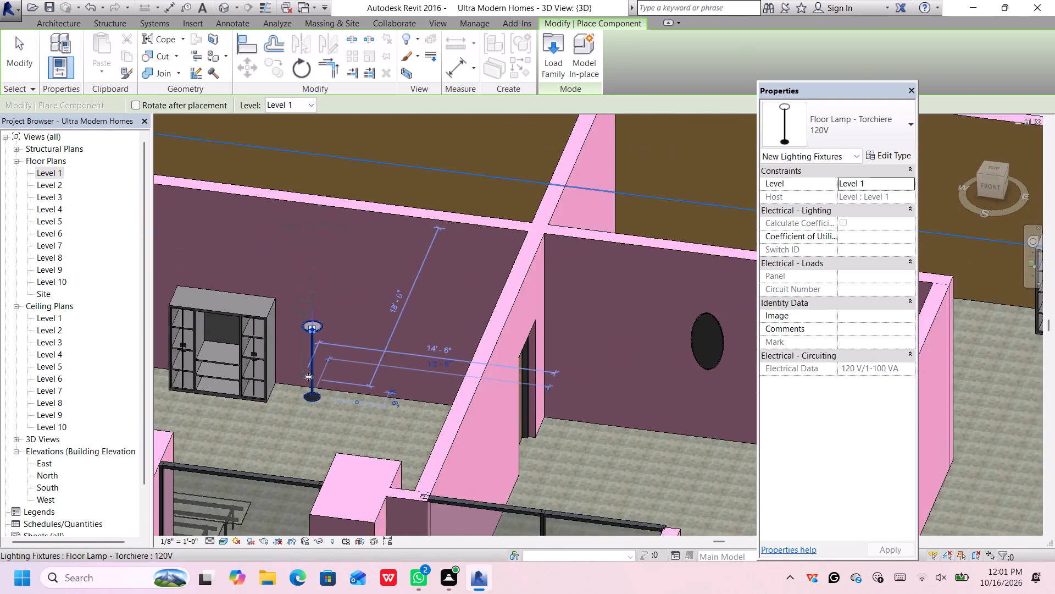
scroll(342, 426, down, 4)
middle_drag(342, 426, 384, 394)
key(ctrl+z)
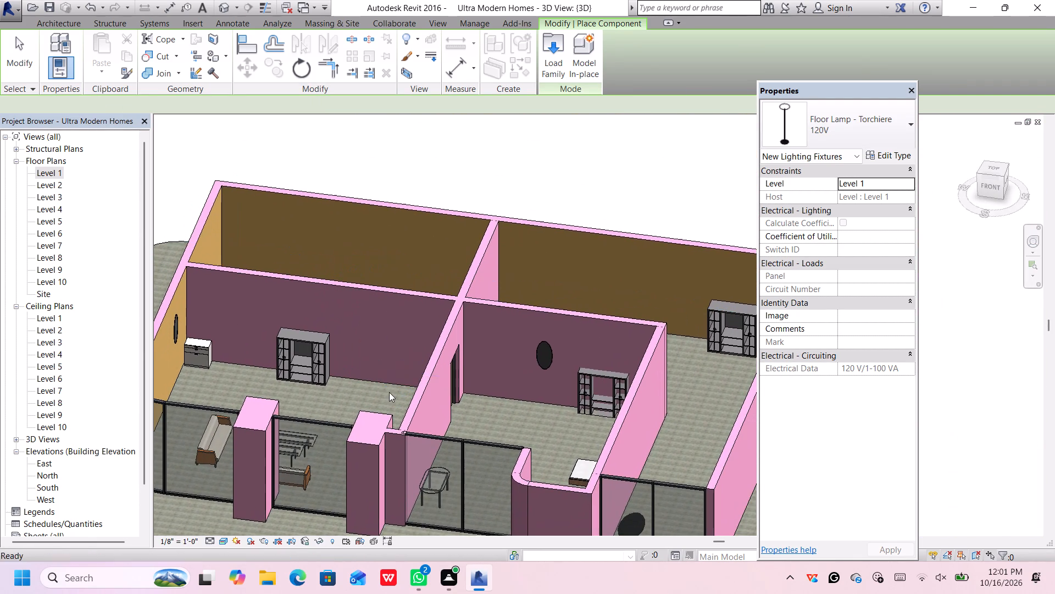
Examine the Pendant Light family previews in the Internal folder of the architectural lighting library.
click(551, 52)
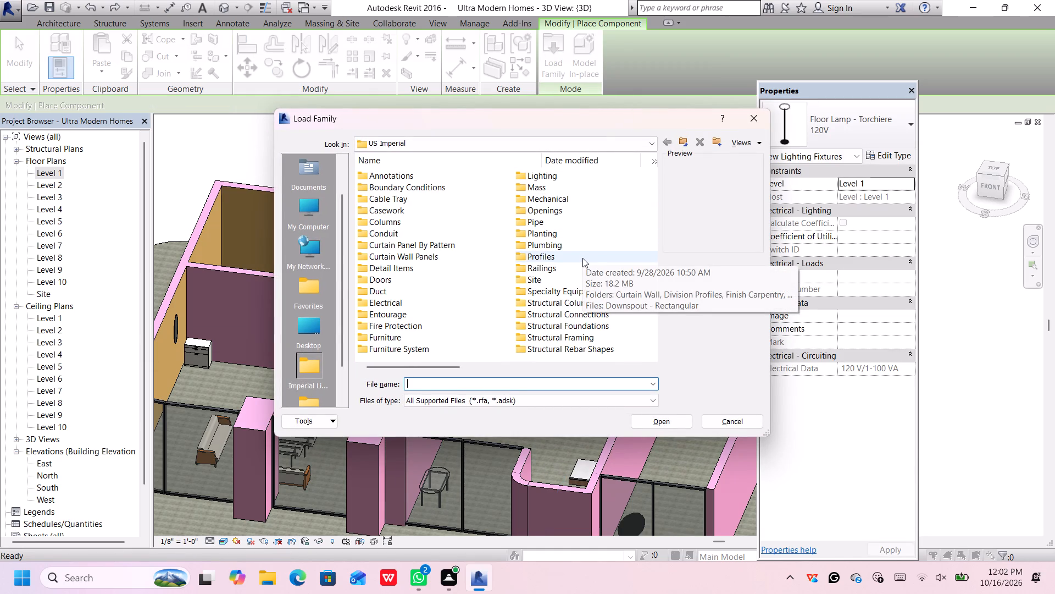
double_click(591, 176)
double_click(417, 176)
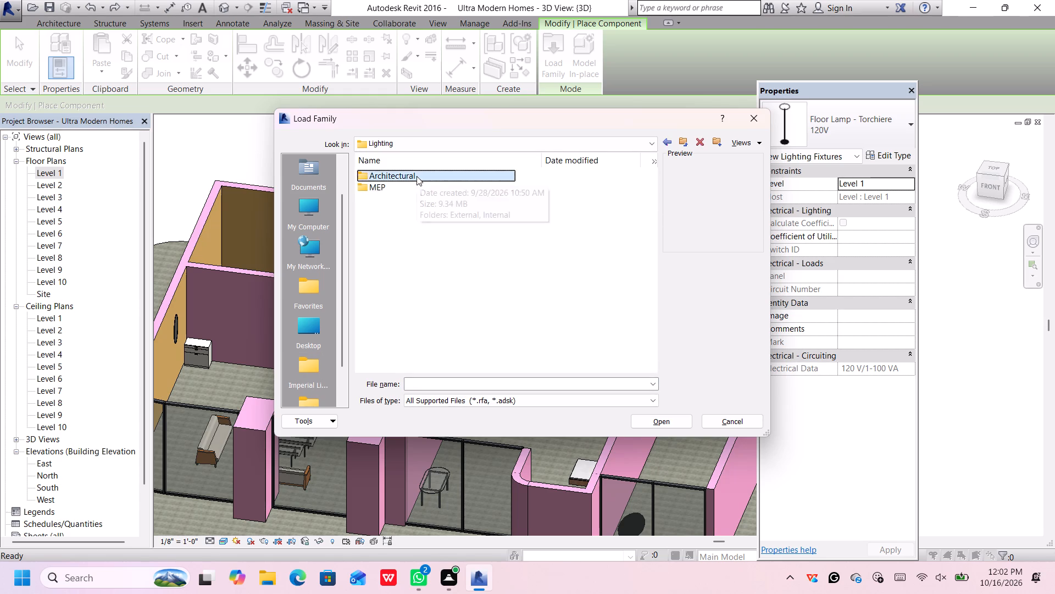
double_click(417, 176)
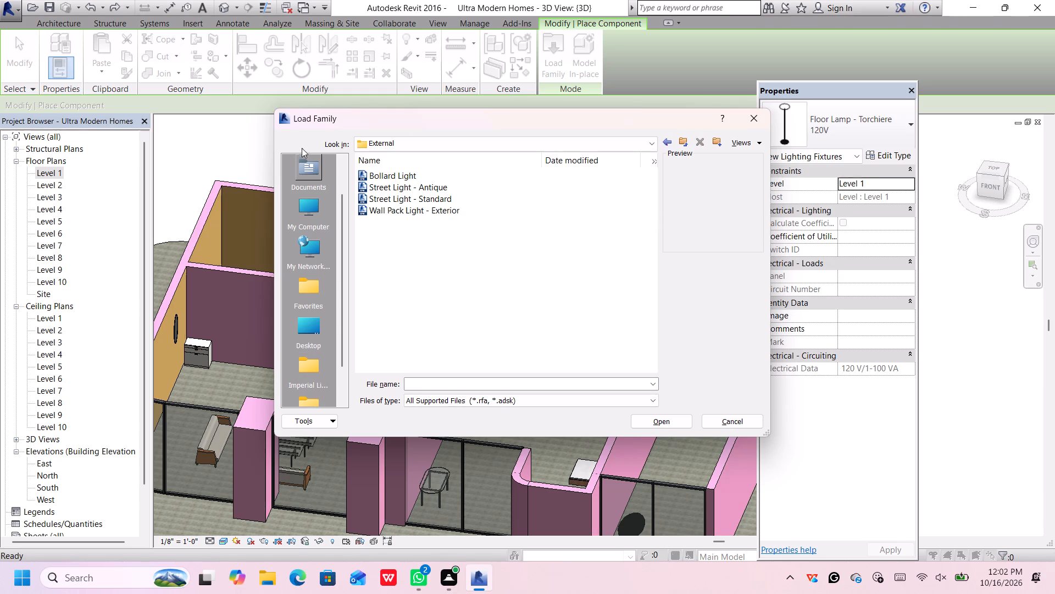
click(667, 142)
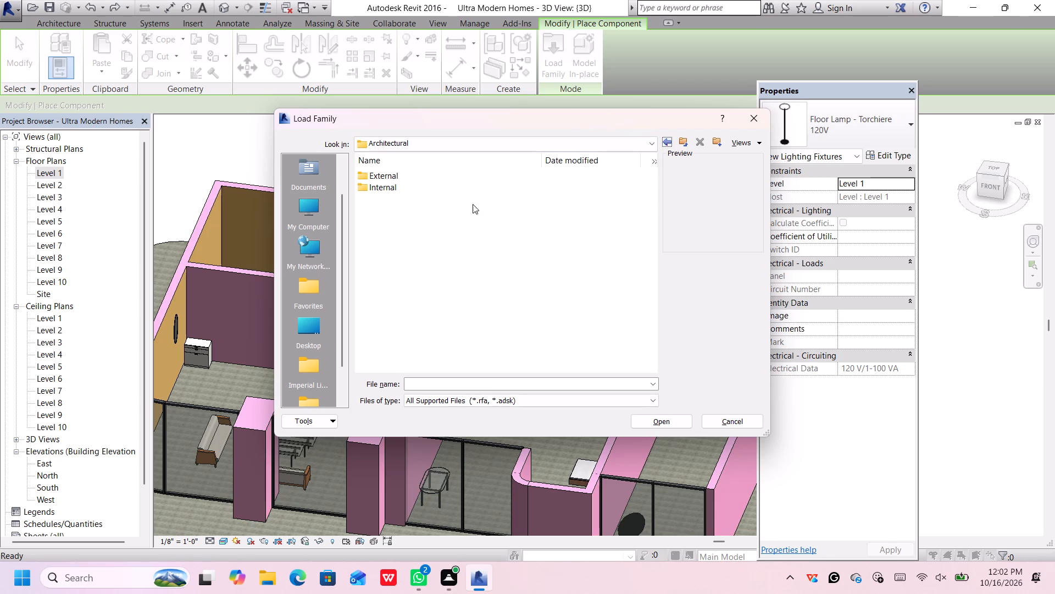
double_click(437, 191)
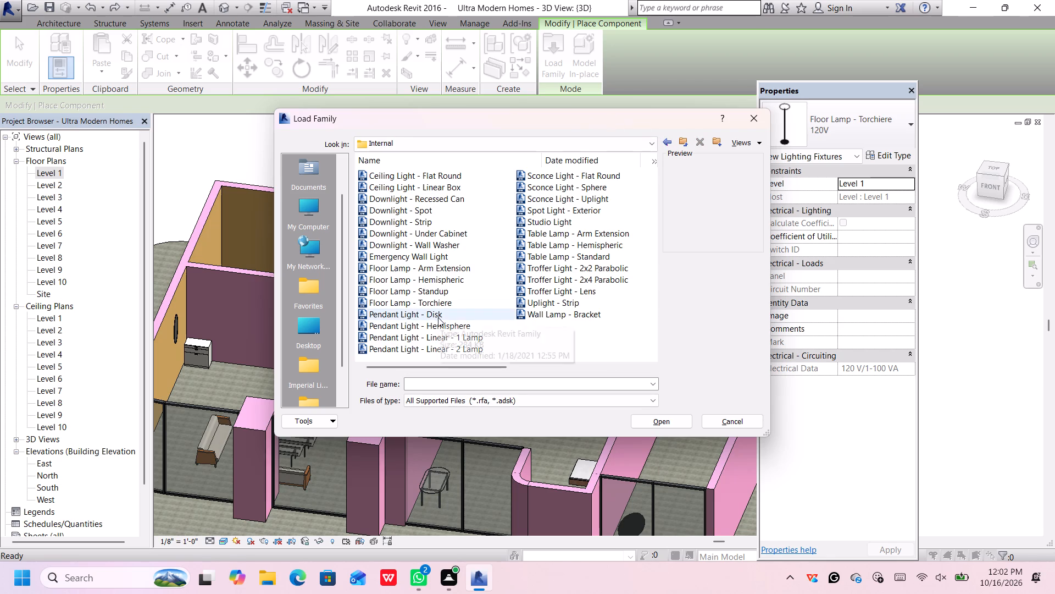
click(437, 317)
click(440, 332)
click(444, 349)
click(442, 362)
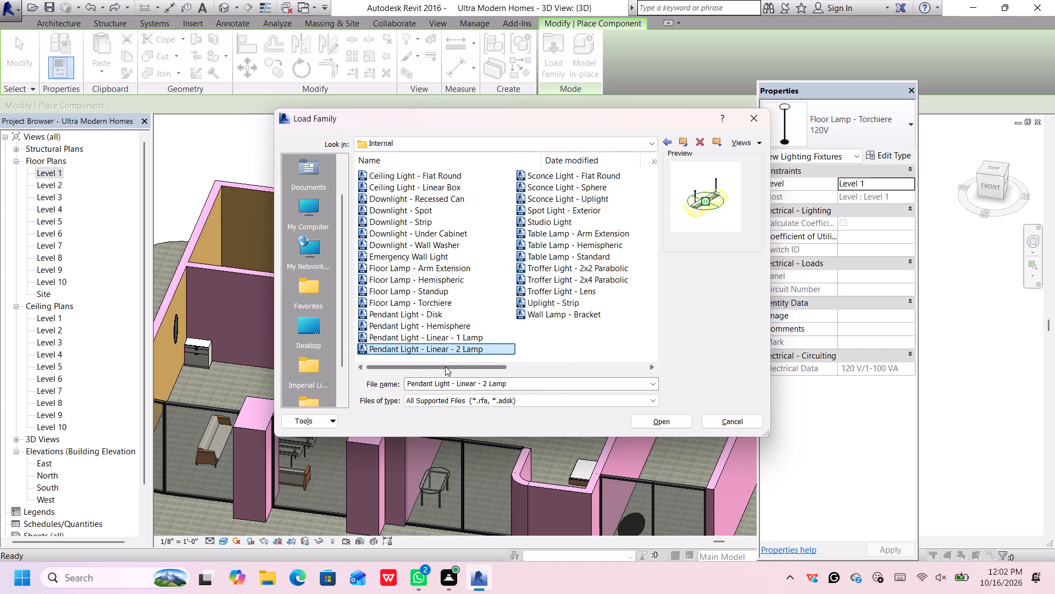
Examine the Sconce Light, Spot Light, Studio Light, Table Lamp and Troffer Light family previews in the Internal folder.
click(575, 173)
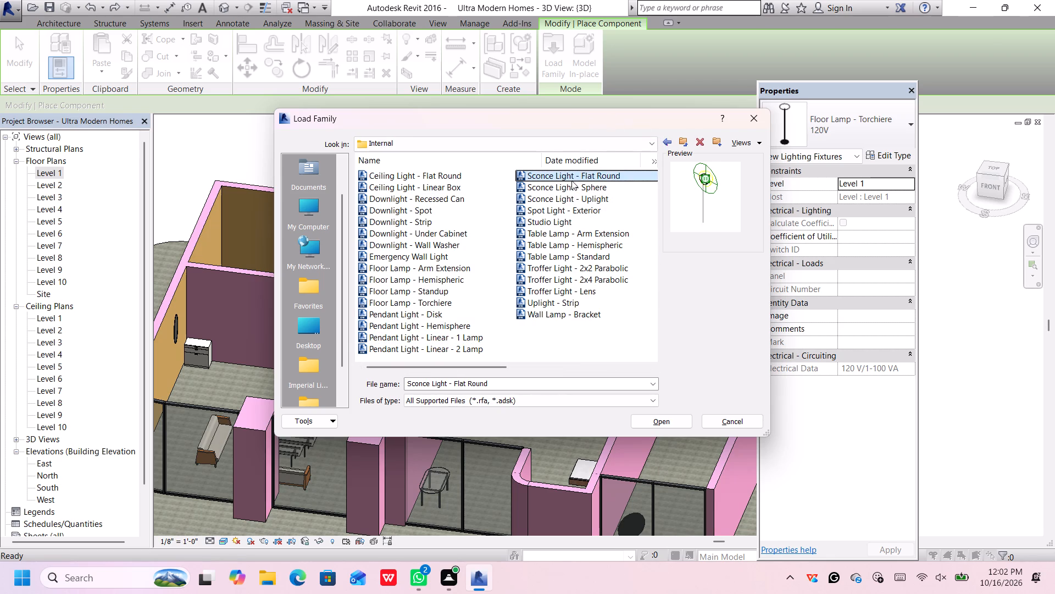
click(571, 180)
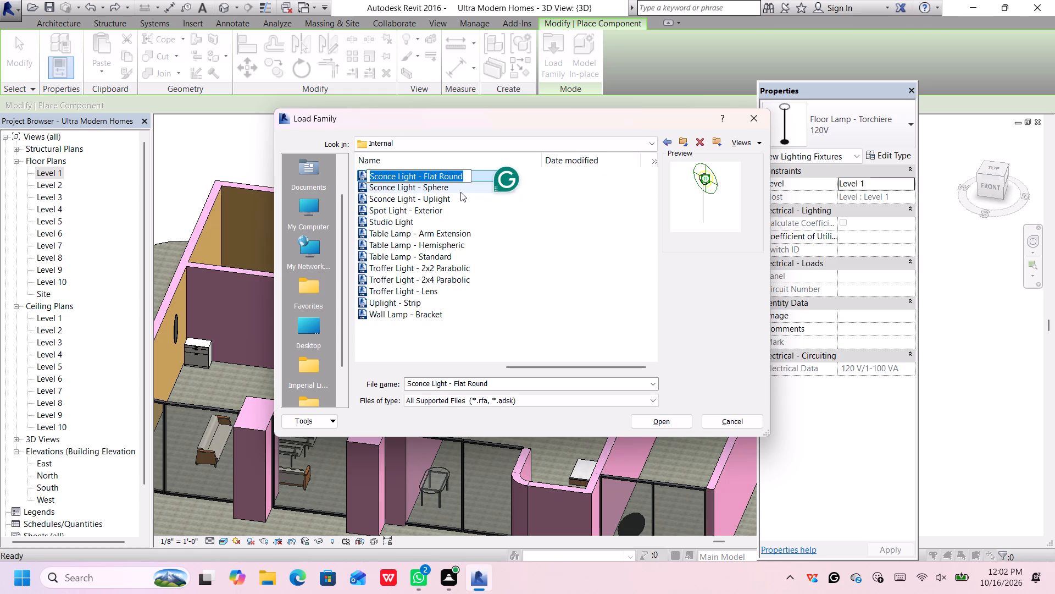
click(464, 186)
click(463, 197)
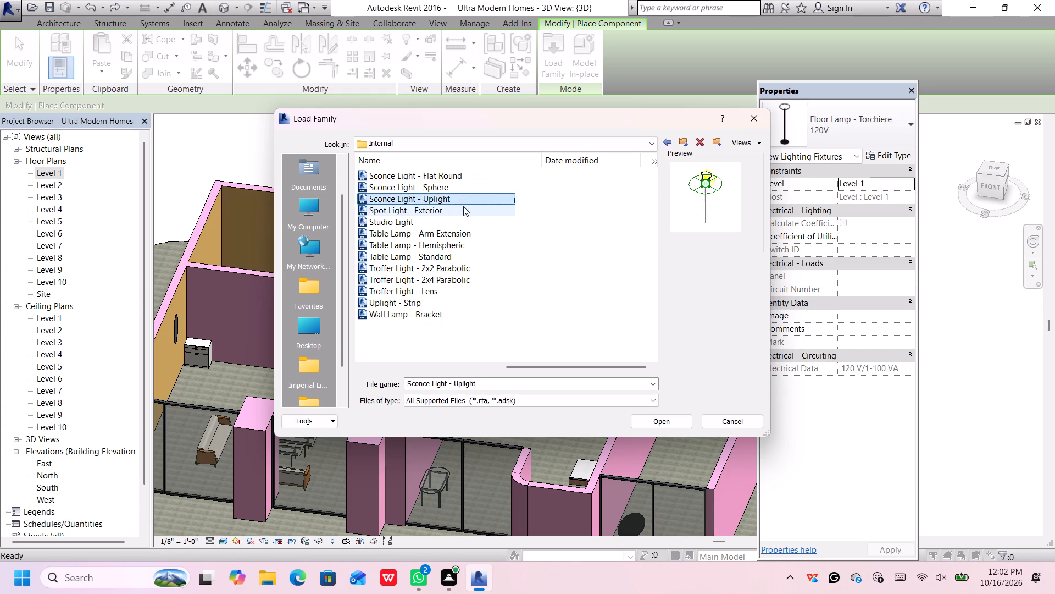
click(463, 206)
click(462, 220)
click(460, 235)
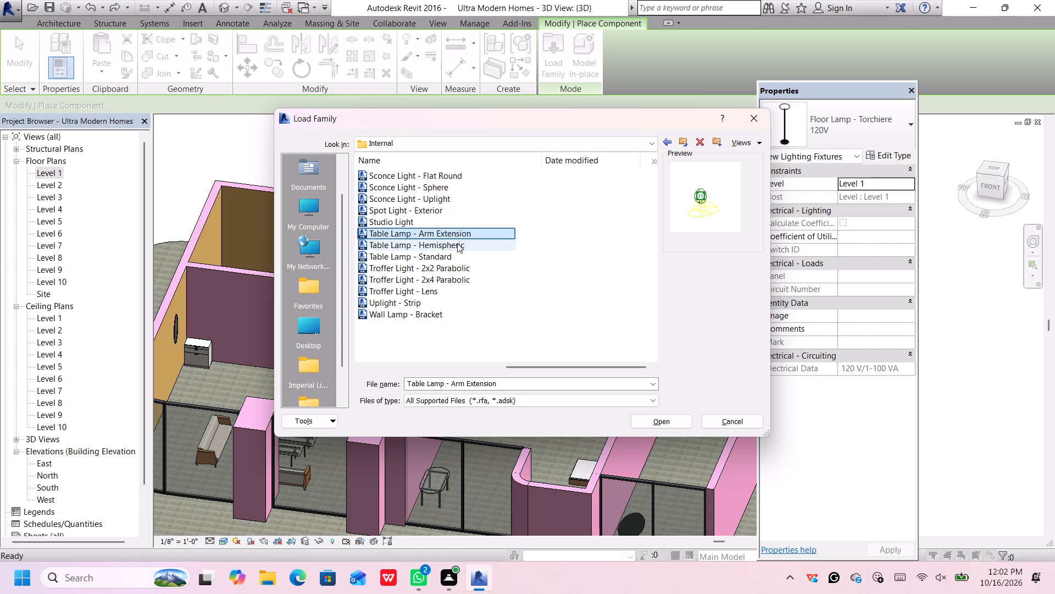
click(457, 244)
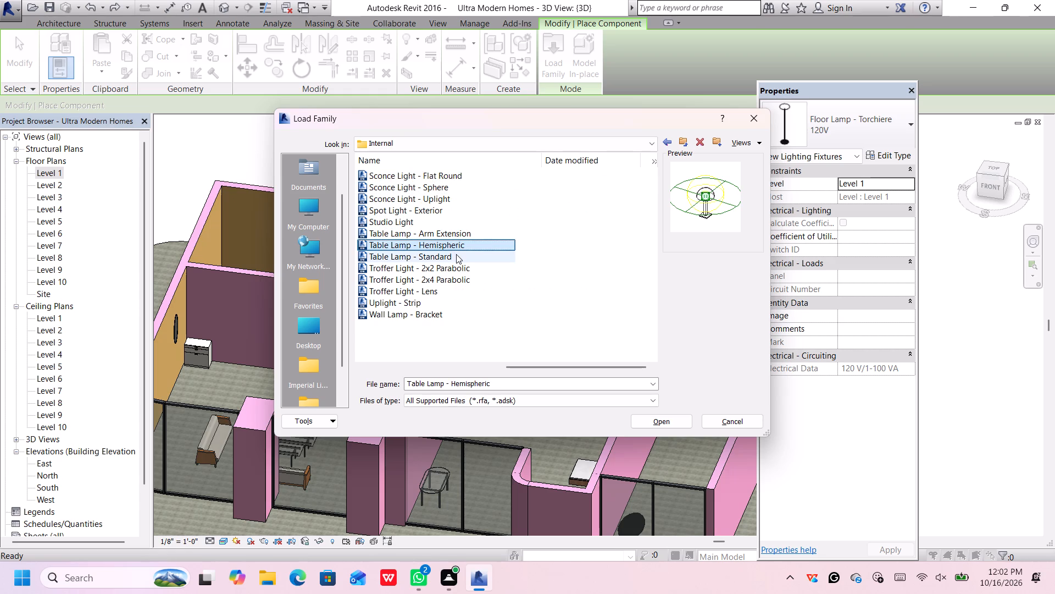
click(458, 259)
click(458, 269)
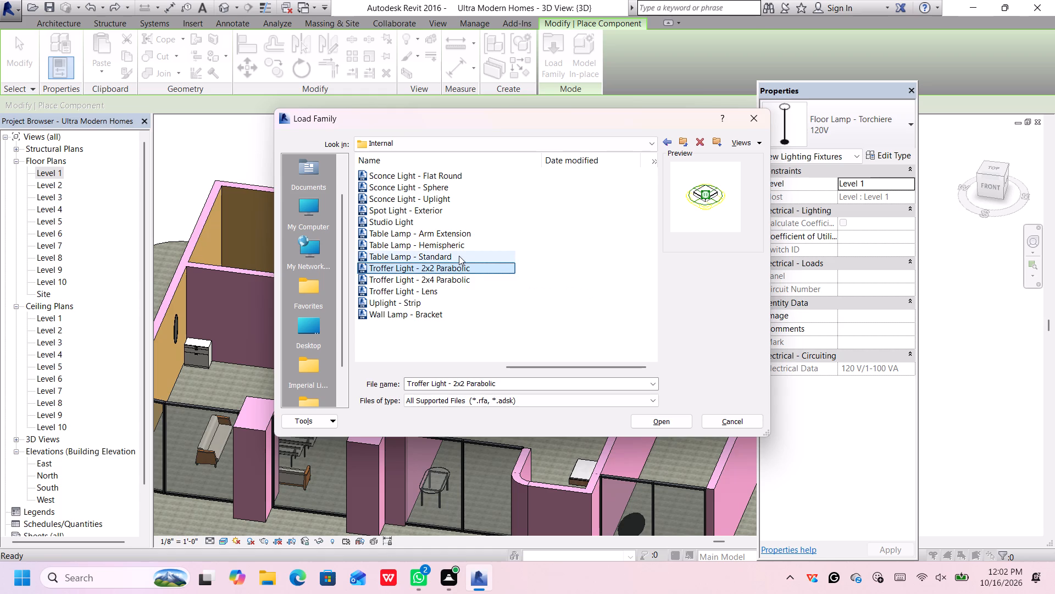
Load the Table Lamp - Standard family from the Internal lighting folder.
click(459, 256)
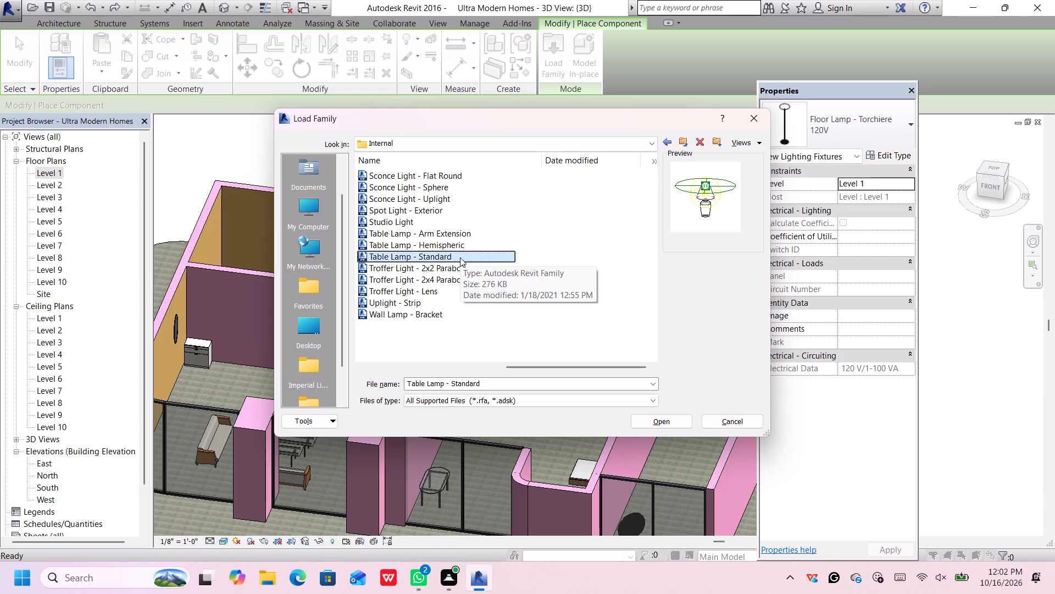
double_click(460, 257)
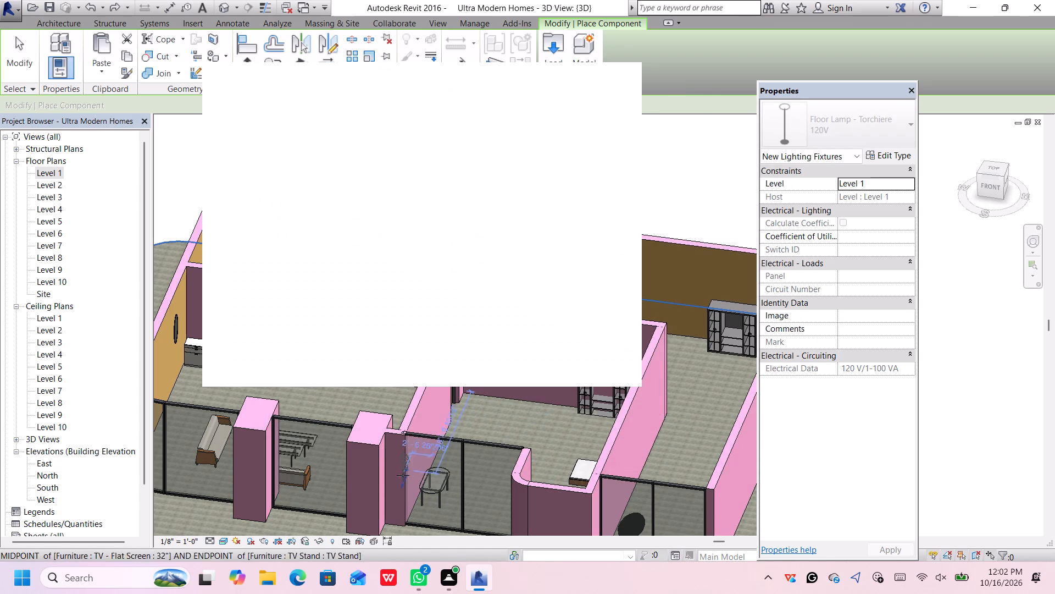
Place a Table Lamp - Standard 60W - 120V on Level 1 at the oval glass table behind the glazed wall, dismissing the notification.
scroll(418, 481, up, 5)
click(437, 482)
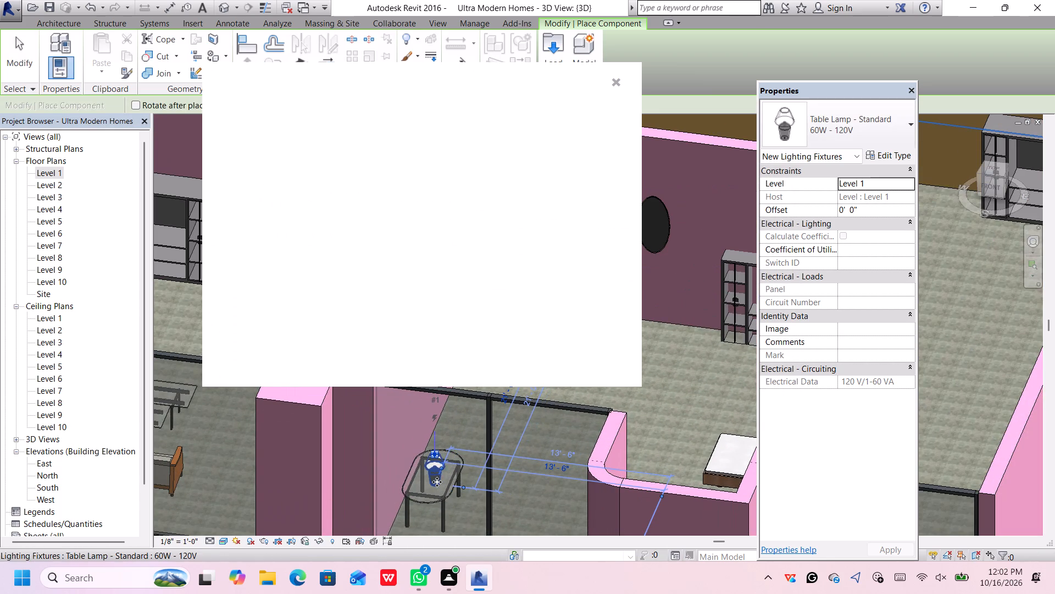
scroll(525, 351, down, 4)
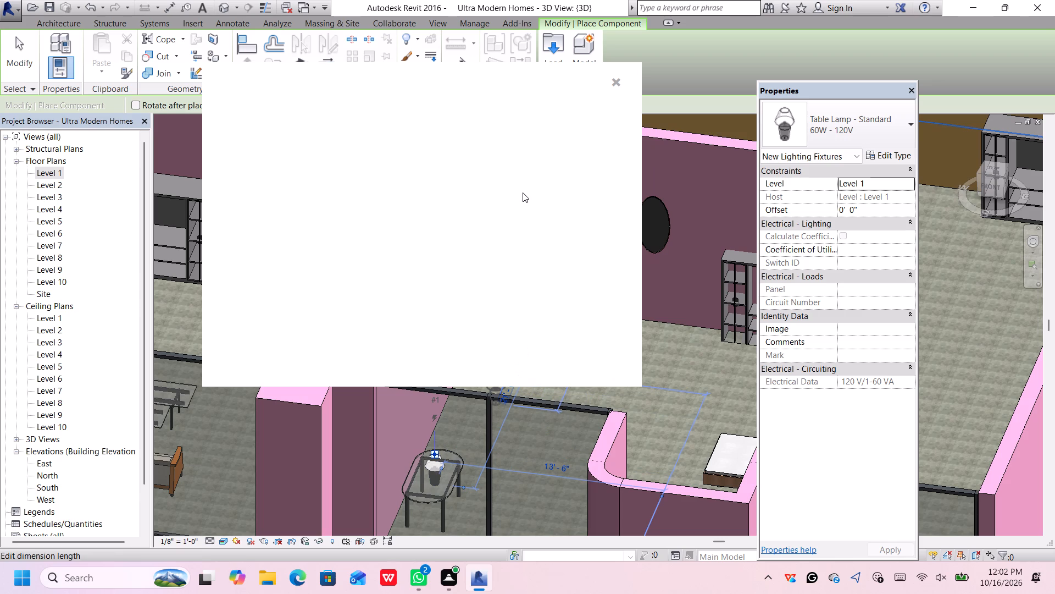
click(613, 79)
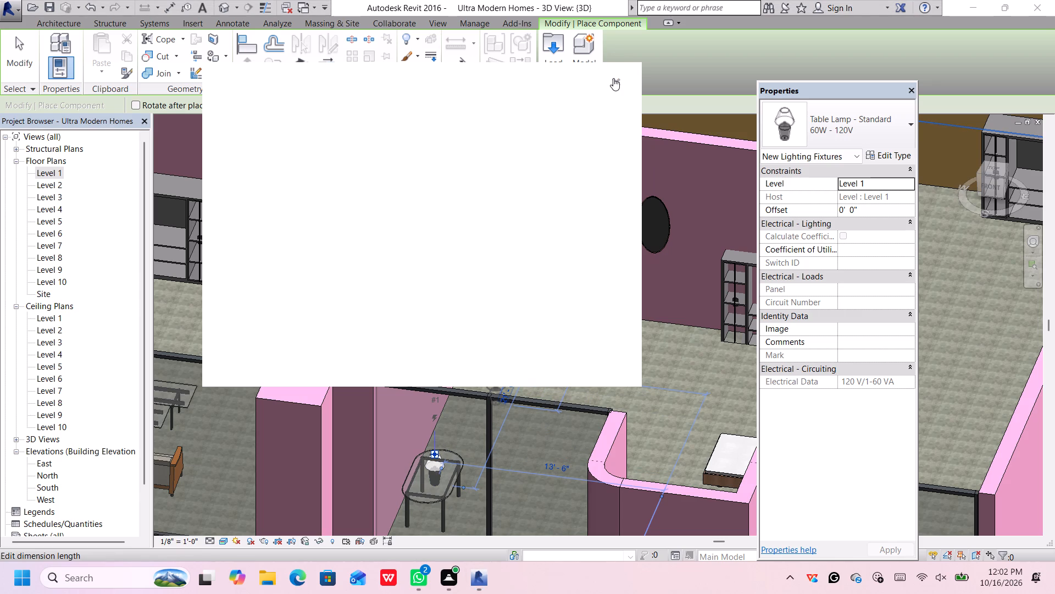
scroll(507, 193, down, 1)
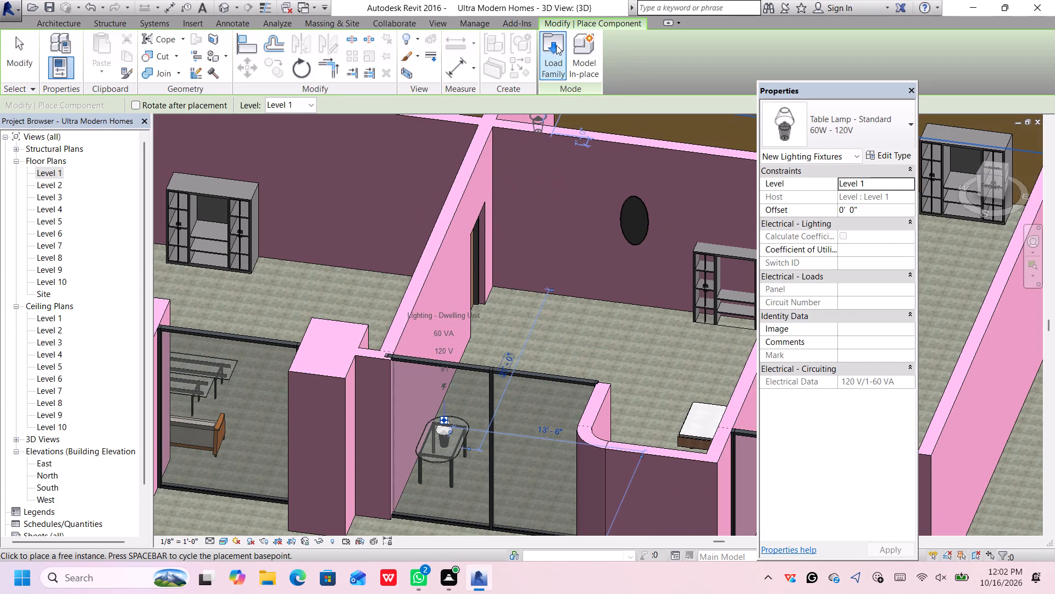
Look through the component types already loaded in the project for another item to place.
click(556, 45)
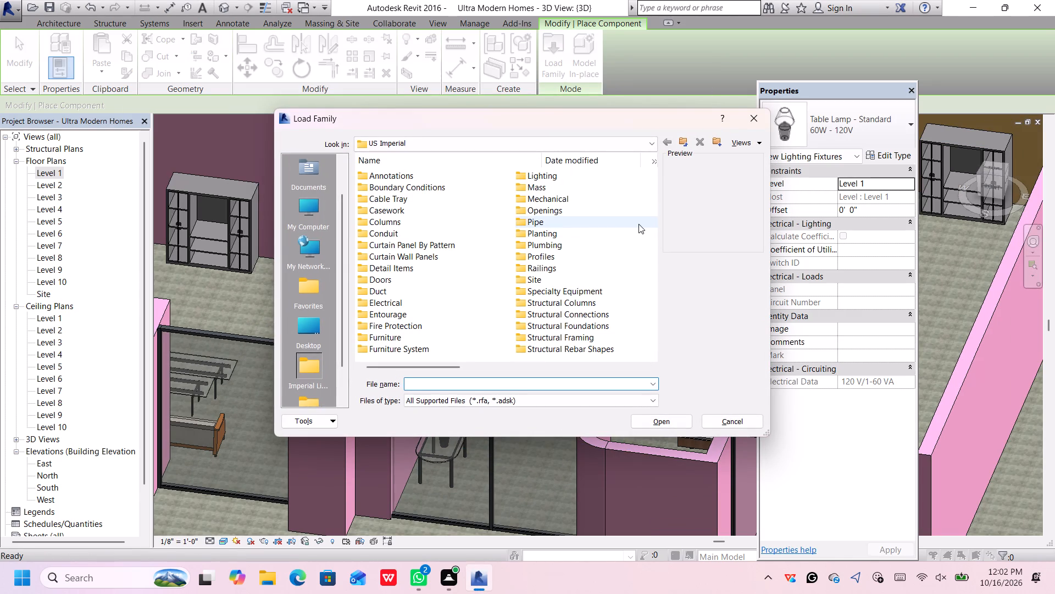
click(748, 114)
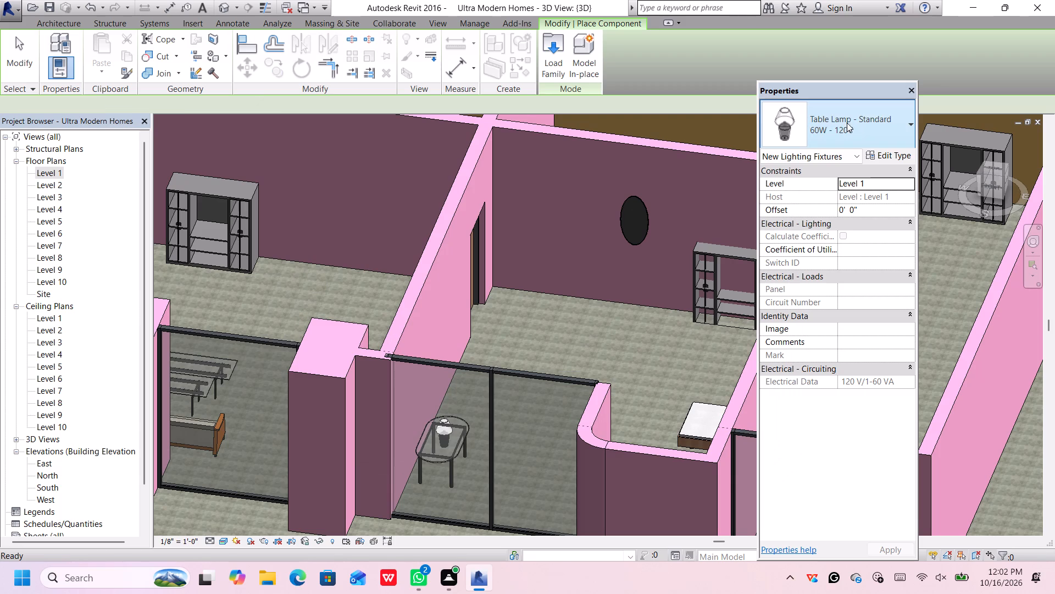
click(849, 120)
scroll(820, 317, down, 5)
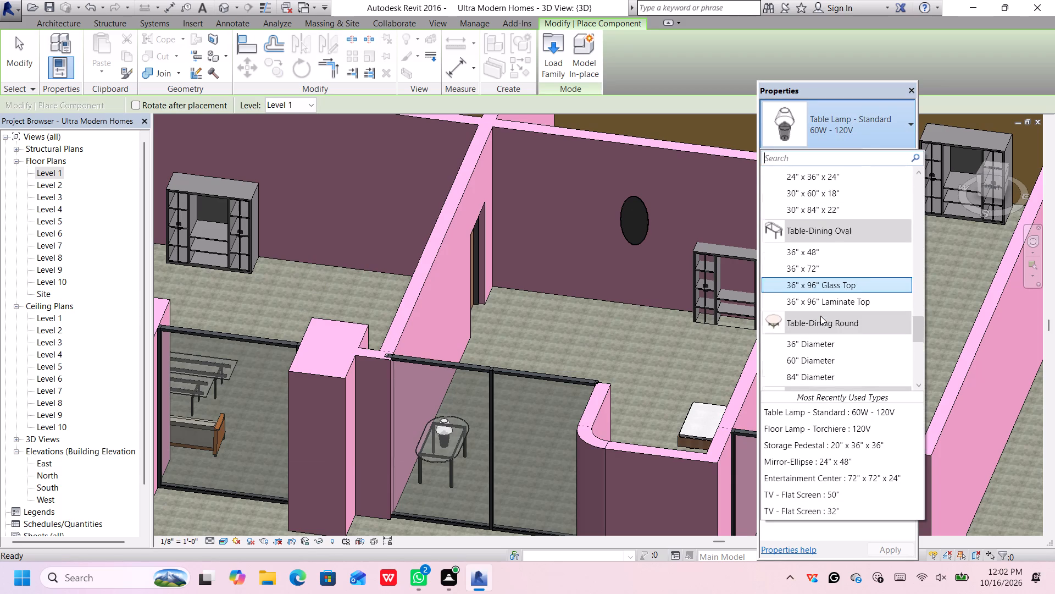
scroll(820, 316, down, 16)
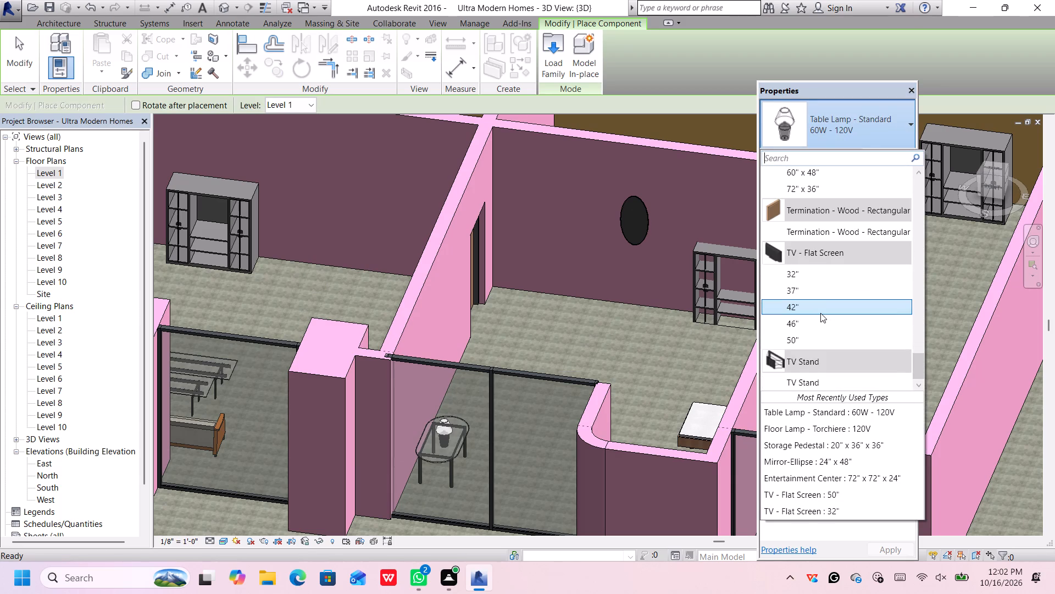
scroll(820, 313, down, 4)
scroll(820, 313, up, 14)
scroll(820, 313, up, 8)
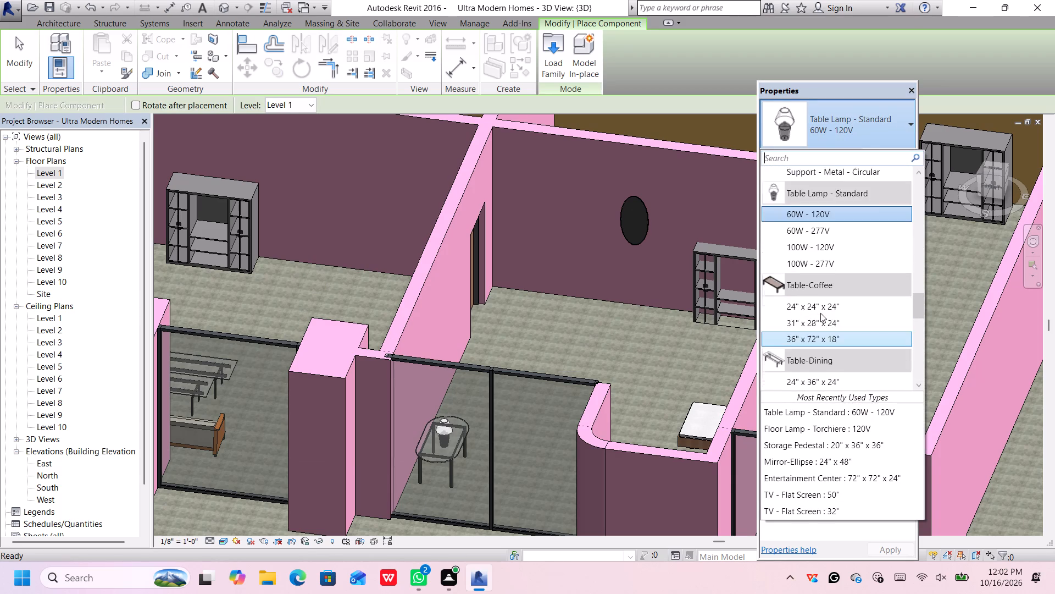
scroll(820, 313, up, 9)
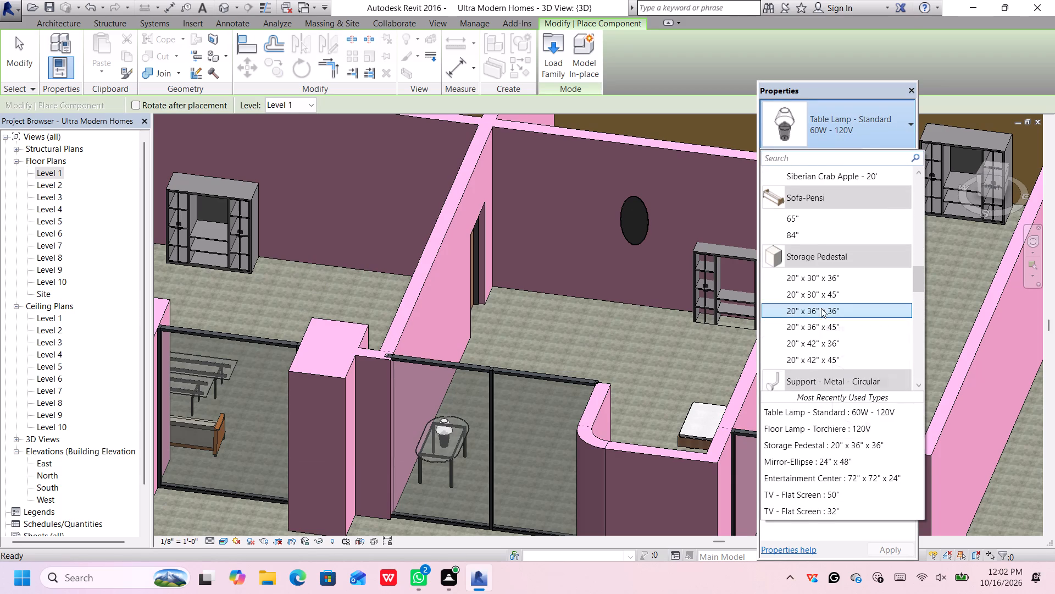
Examine the spot, studio, table lamp, troffer, uplight and wall lamp family previews in the Architectural Internal lighting folder.
click(558, 53)
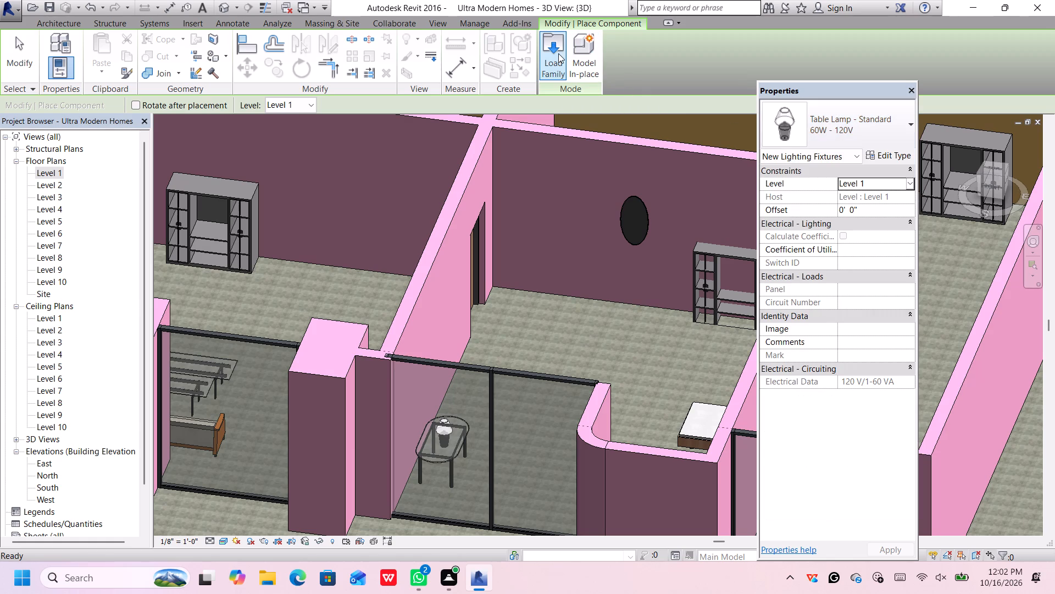
double_click(558, 53)
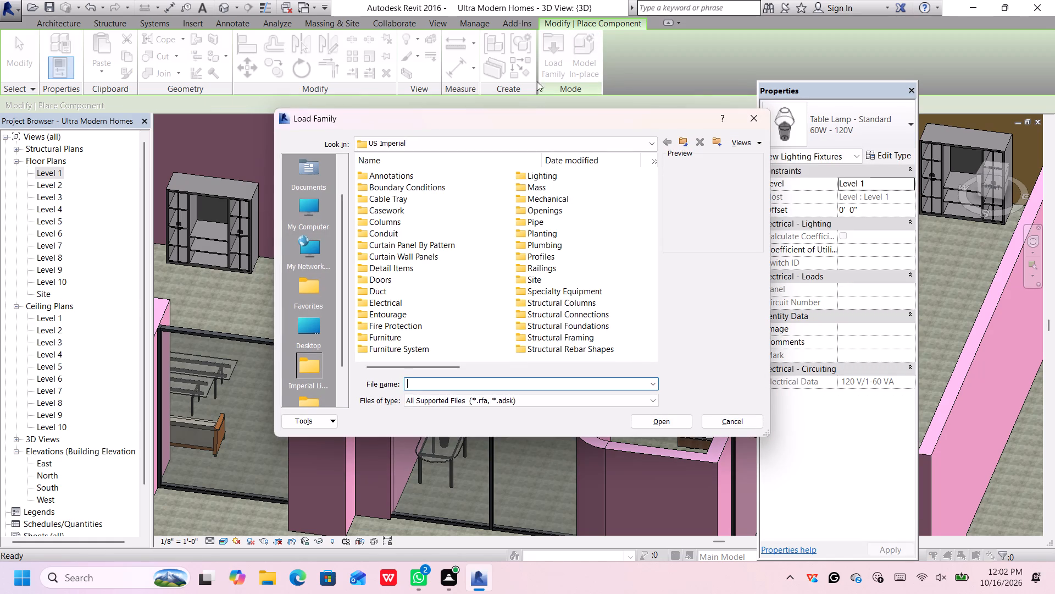
double_click(579, 176)
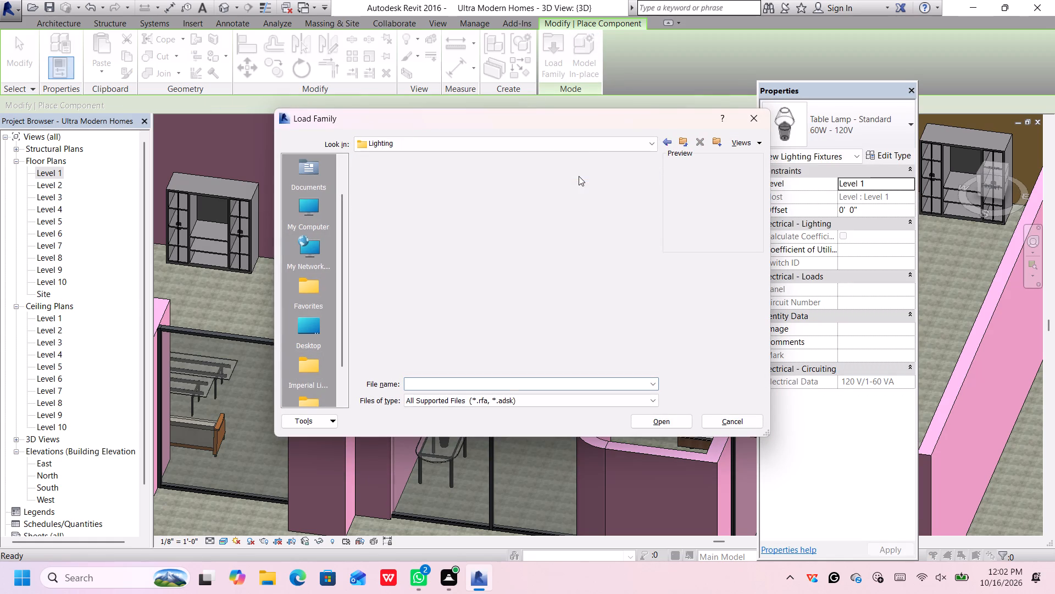
double_click(485, 175)
click(404, 187)
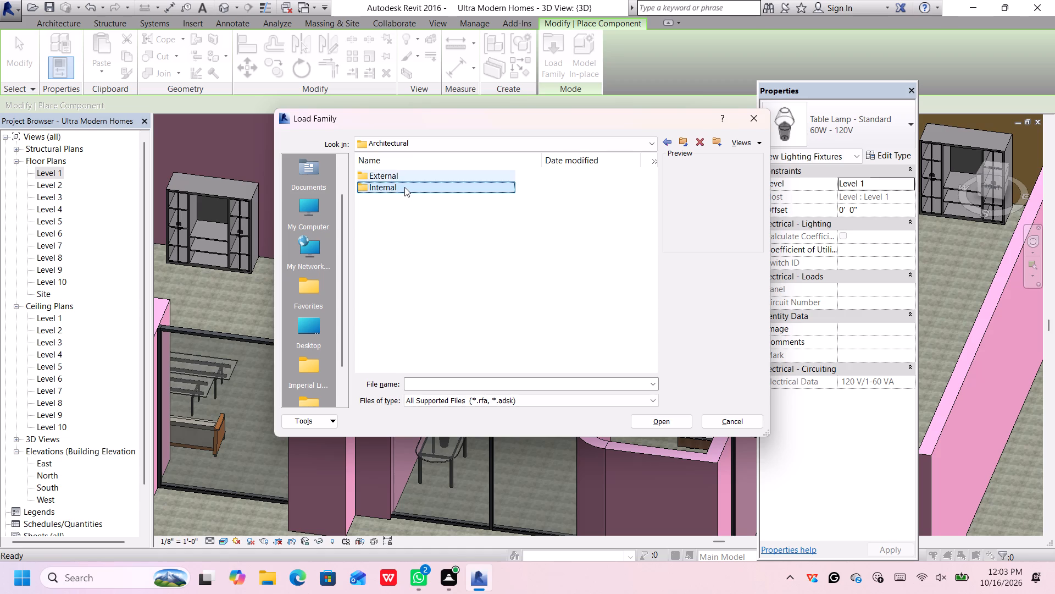
double_click(404, 187)
click(547, 211)
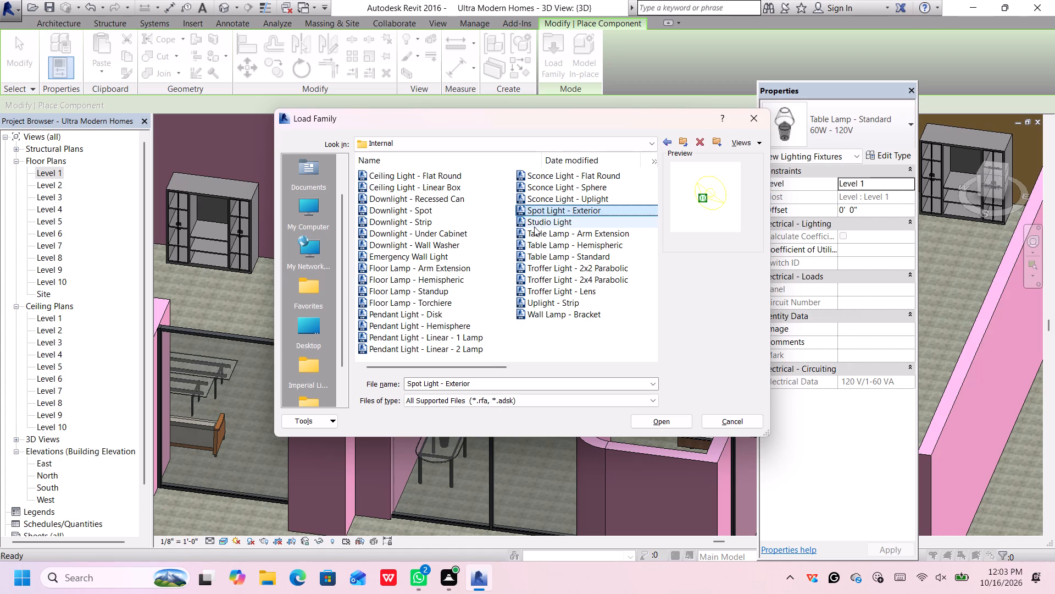
click(534, 234)
click(540, 251)
click(540, 267)
click(547, 282)
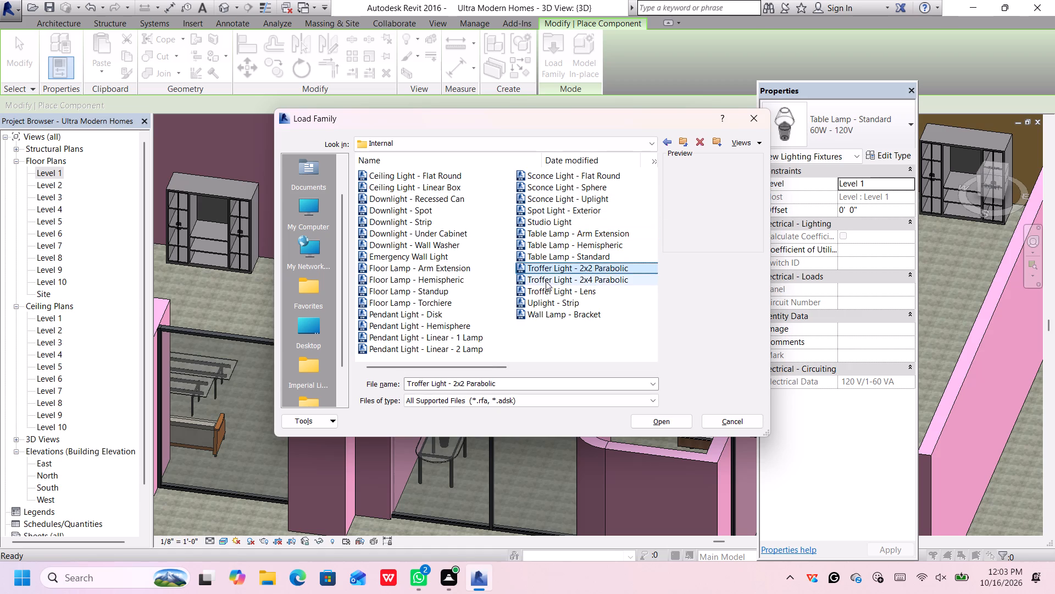
click(545, 291)
click(546, 304)
click(545, 317)
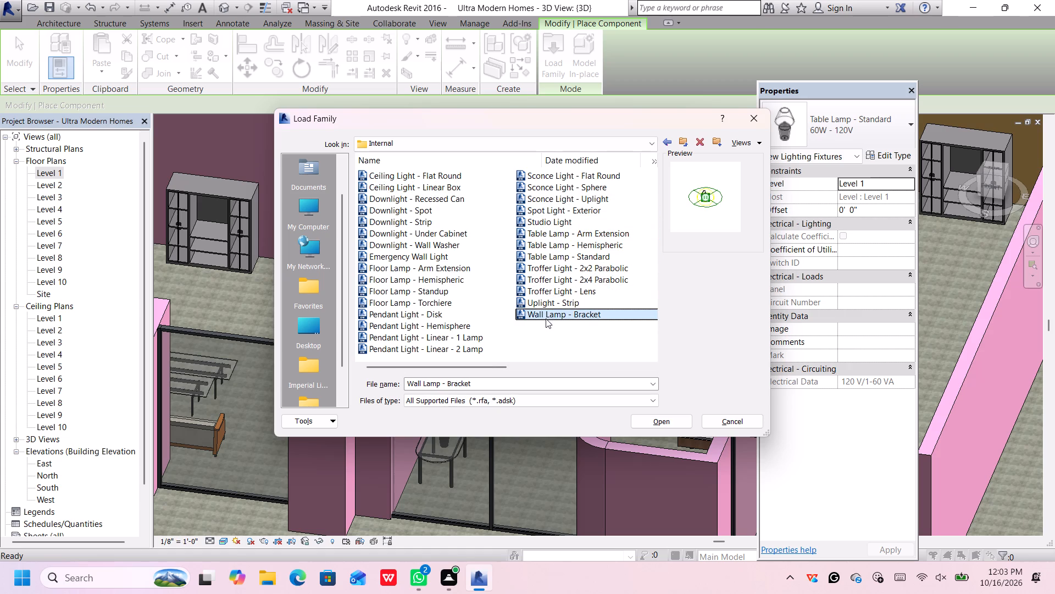
click(564, 291)
click(578, 268)
click(575, 257)
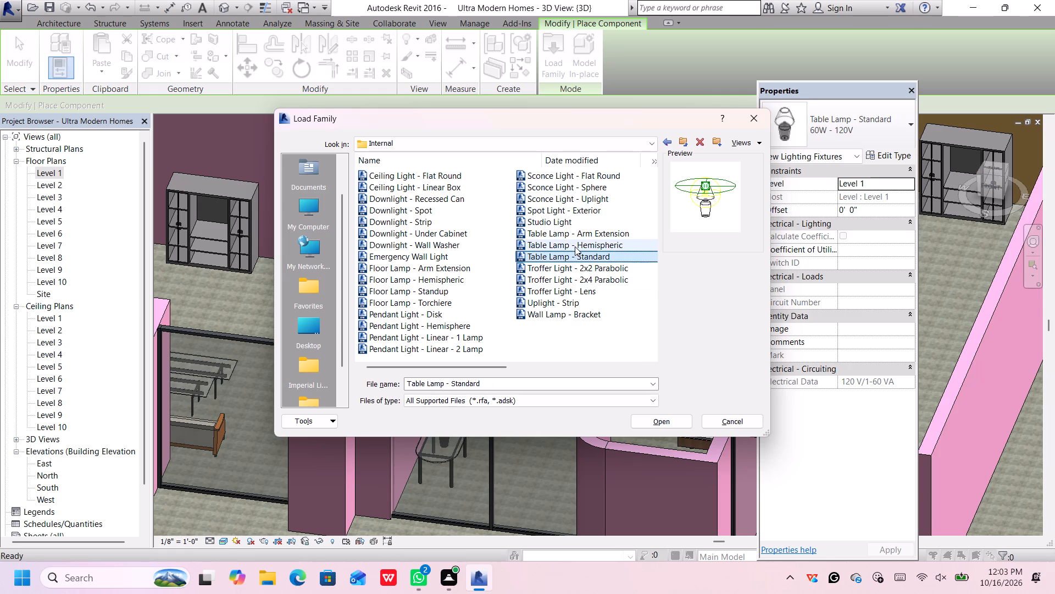
click(575, 246)
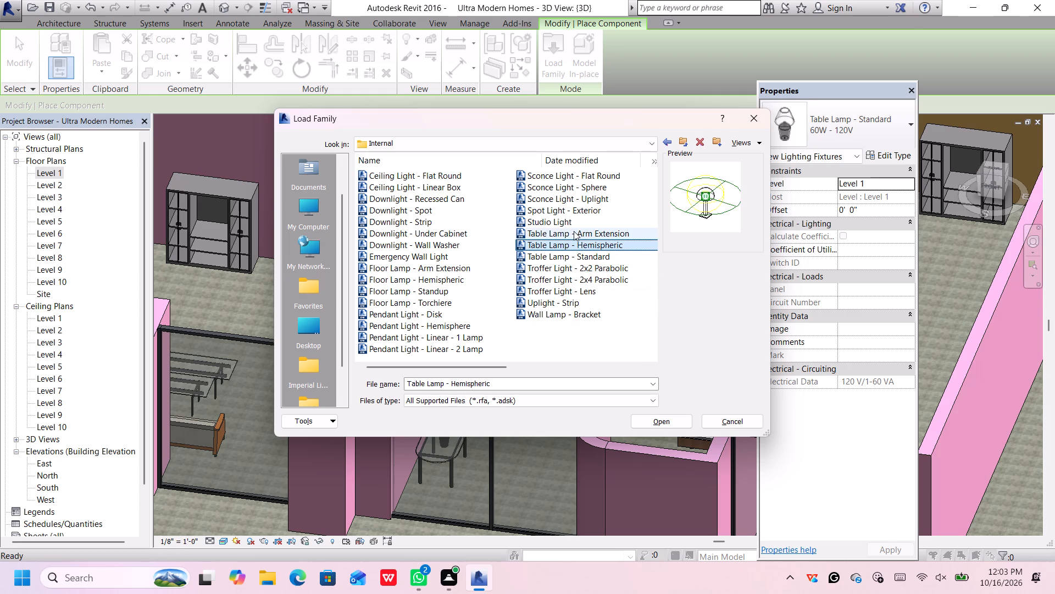
click(574, 231)
click(571, 227)
click(574, 212)
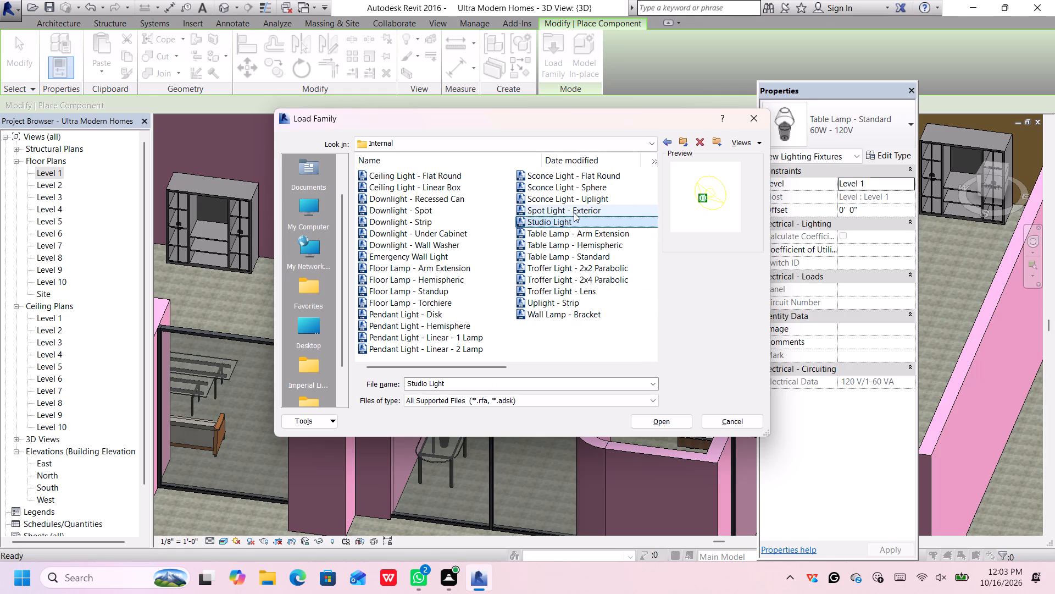
Load the Sconce Light - Uplight family from the Internal lighting folder.
click(571, 194)
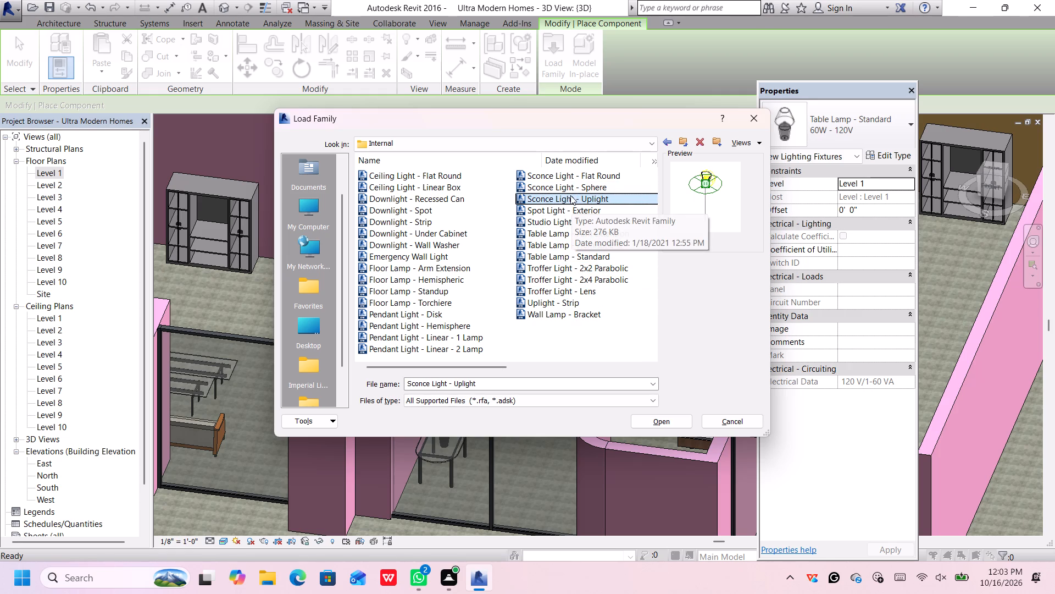
click(572, 196)
click(576, 196)
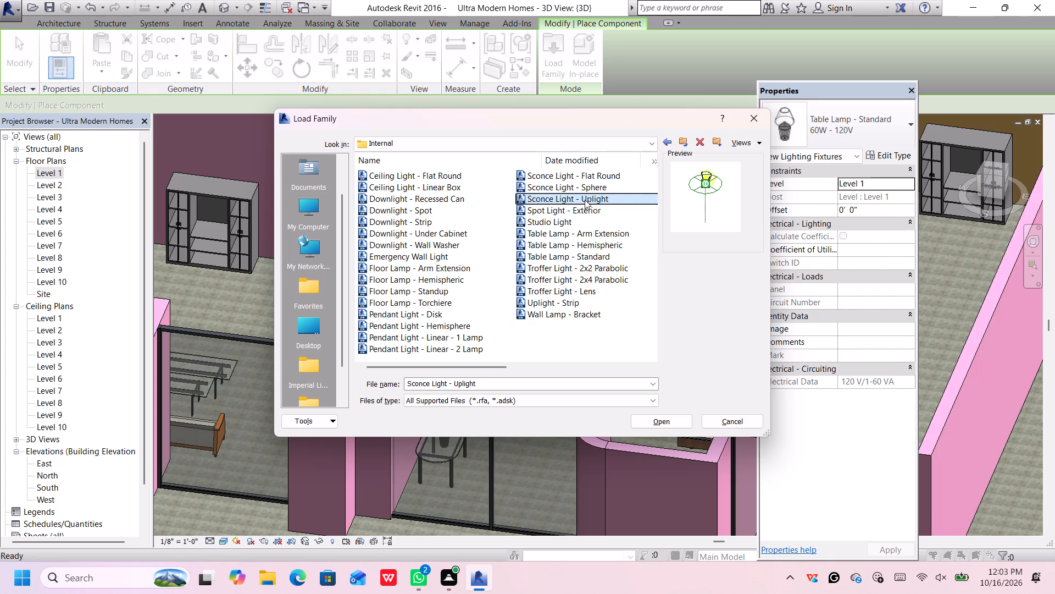
double_click(587, 197)
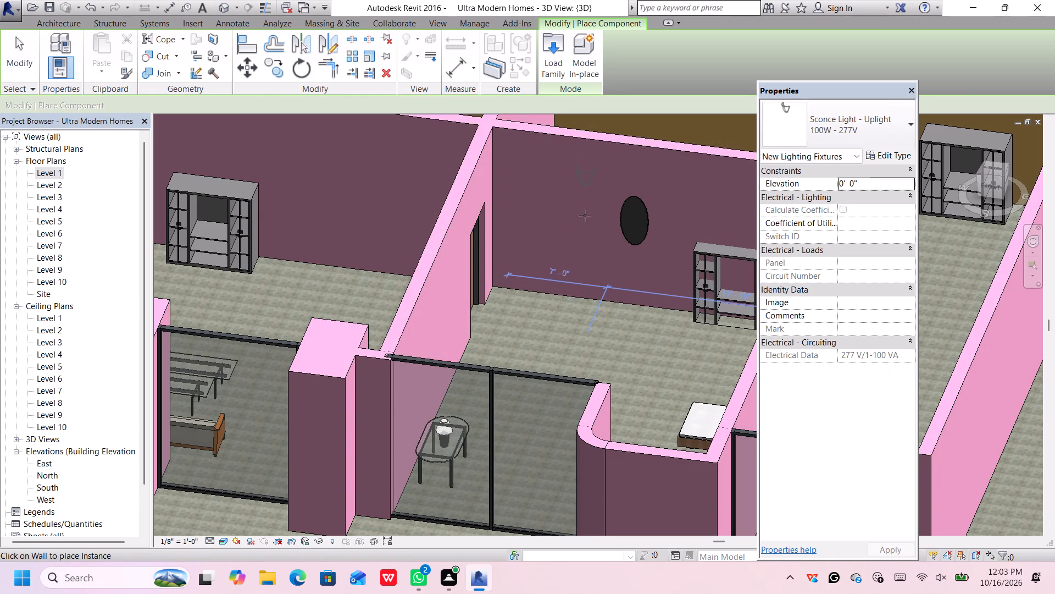
Place two Sconce Light - Uplight 100W - 277V fixtures flanking the sofa room's entertainment center, about 9' from the partition and 6'-6" from the end wall.
scroll(532, 312, down, 7)
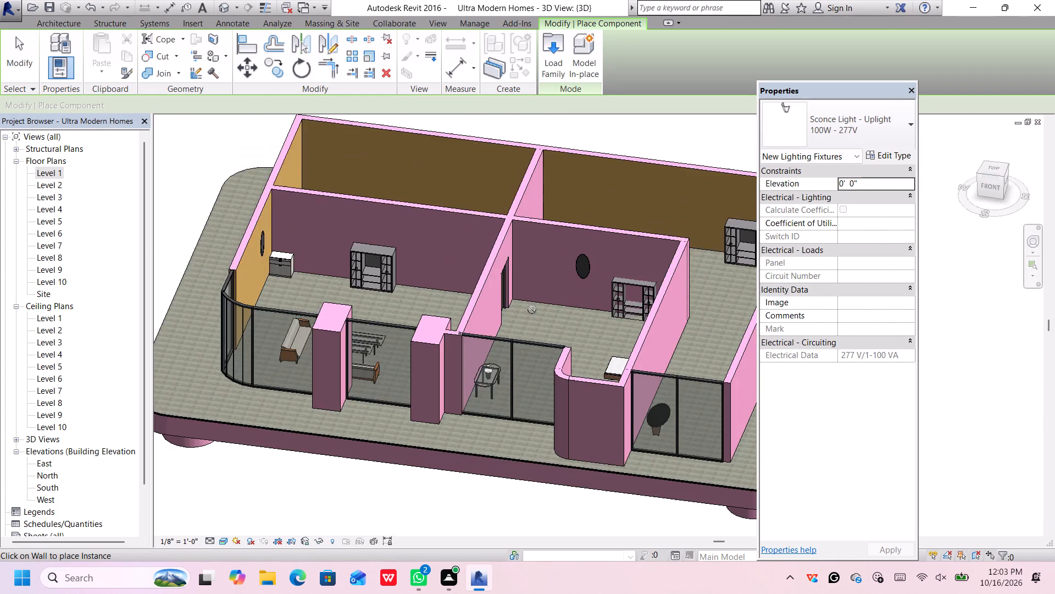
scroll(425, 313, up, 5)
middle_drag(440, 297, 445, 288)
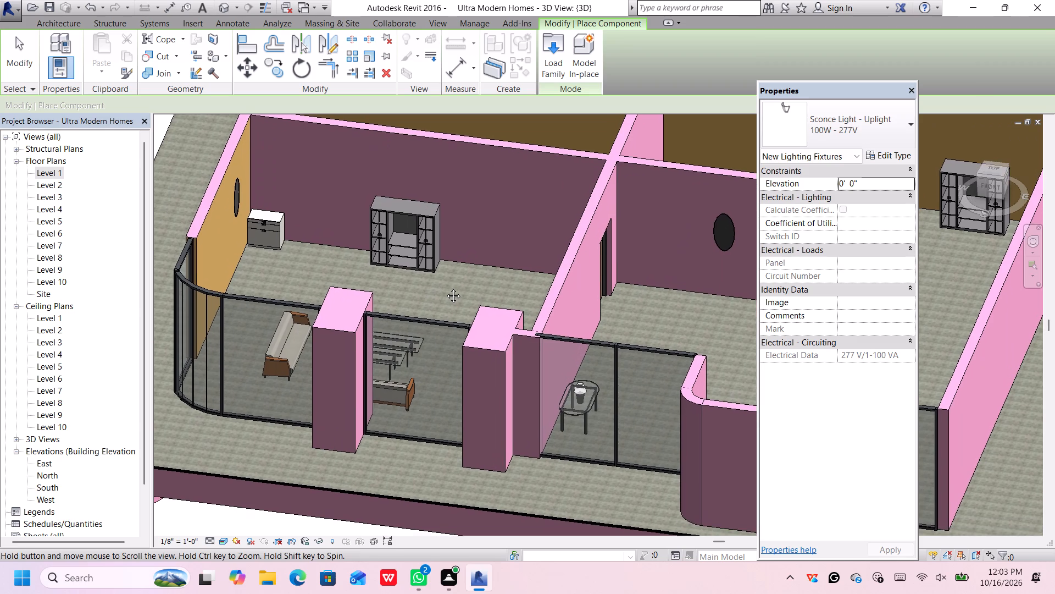
middle_drag(445, 288, 445, 290)
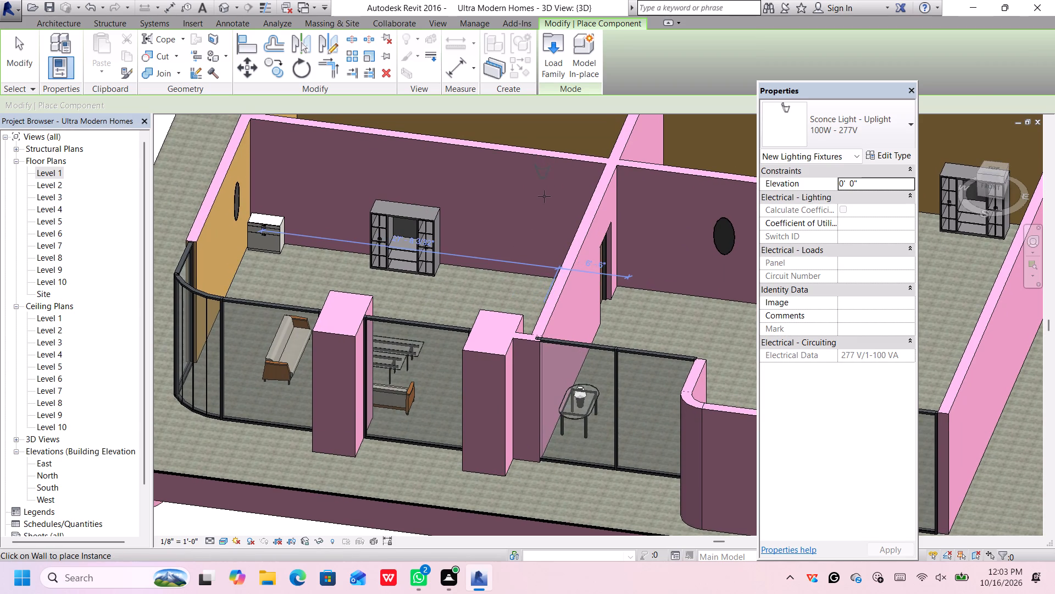
click(514, 200)
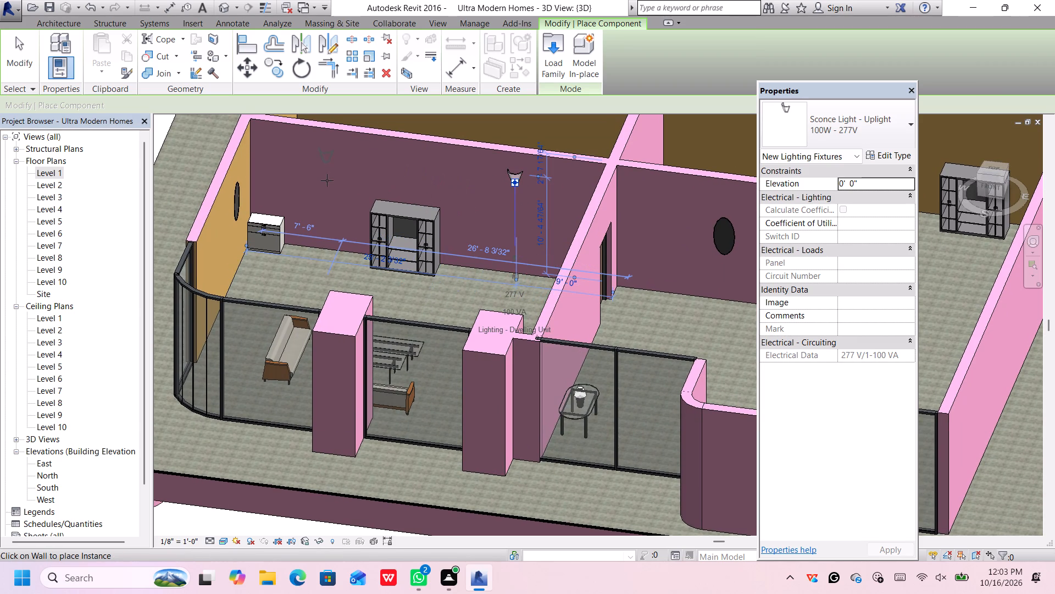
click(318, 183)
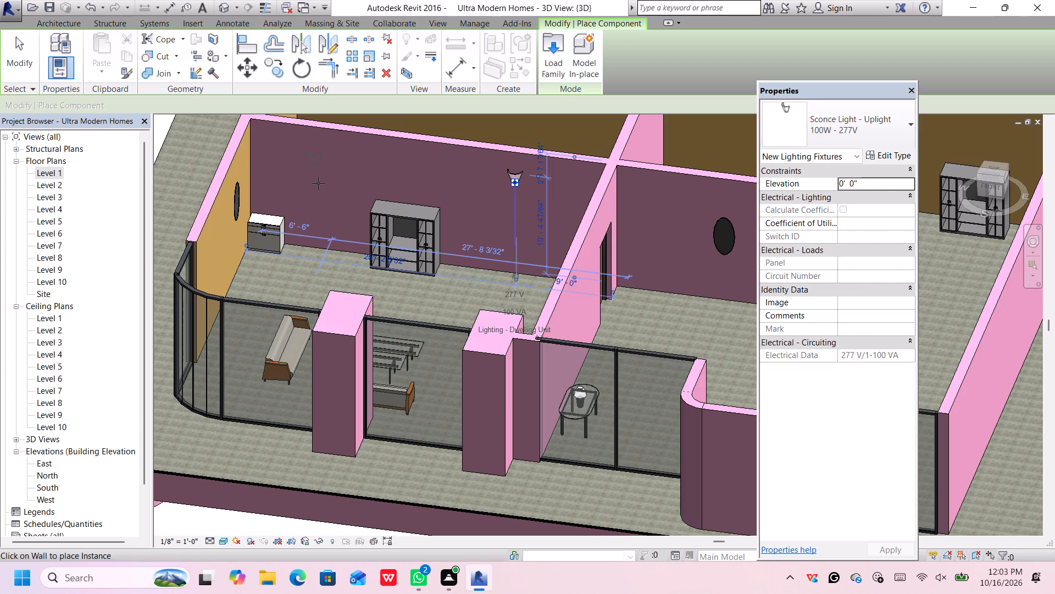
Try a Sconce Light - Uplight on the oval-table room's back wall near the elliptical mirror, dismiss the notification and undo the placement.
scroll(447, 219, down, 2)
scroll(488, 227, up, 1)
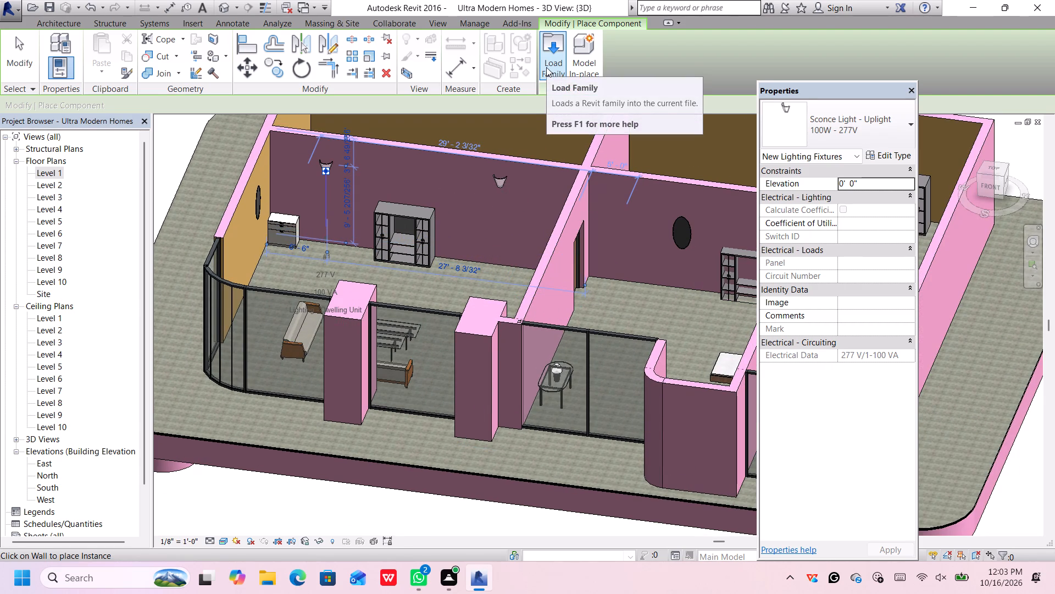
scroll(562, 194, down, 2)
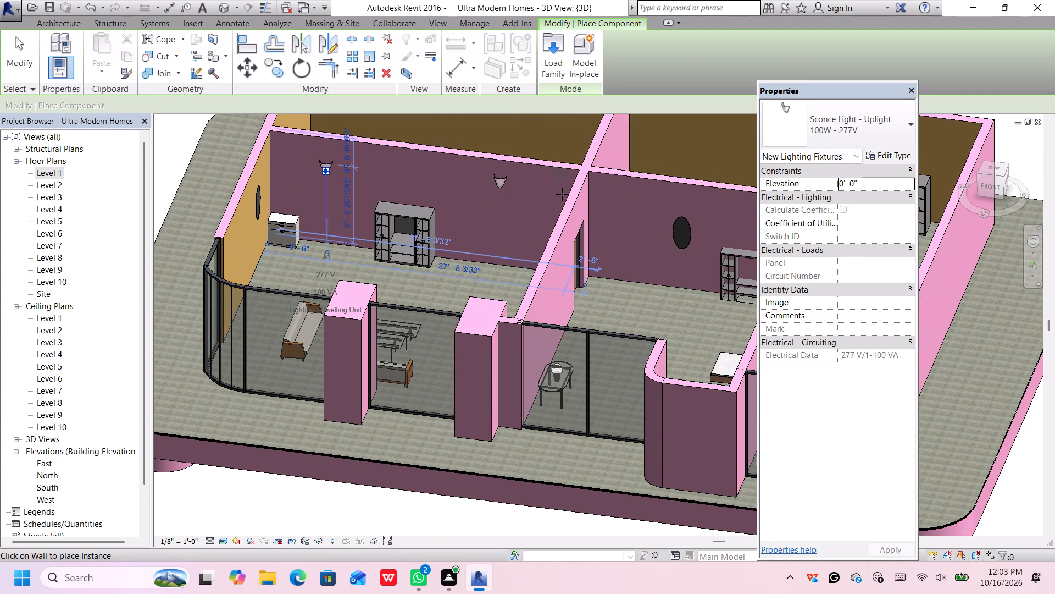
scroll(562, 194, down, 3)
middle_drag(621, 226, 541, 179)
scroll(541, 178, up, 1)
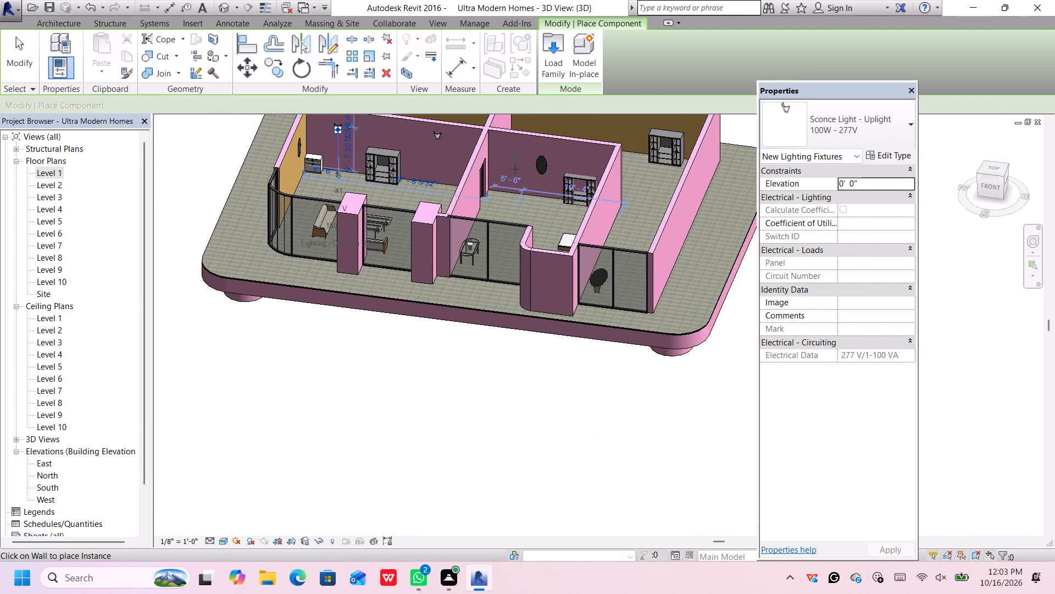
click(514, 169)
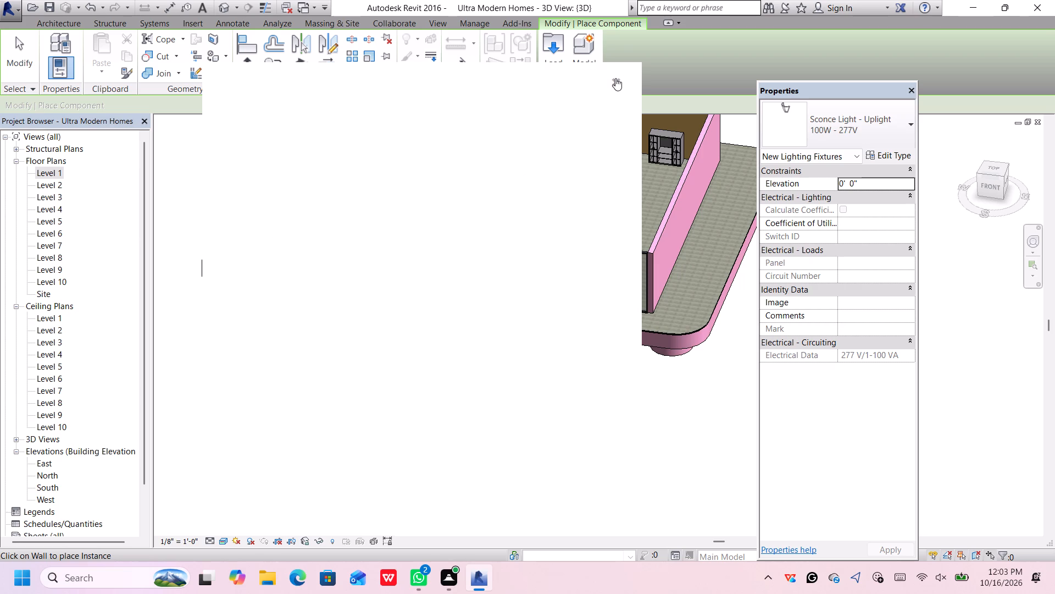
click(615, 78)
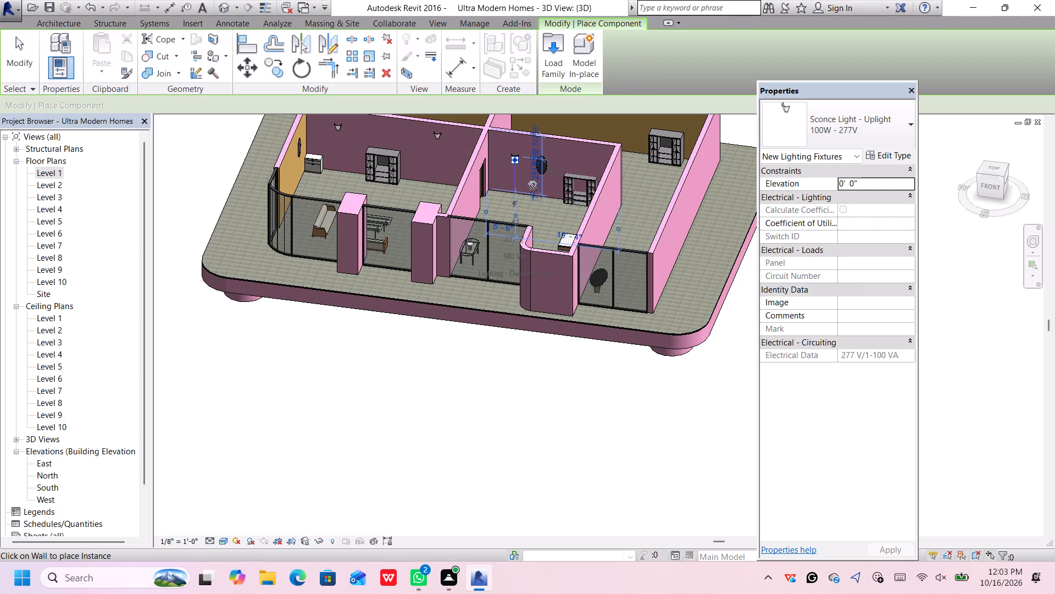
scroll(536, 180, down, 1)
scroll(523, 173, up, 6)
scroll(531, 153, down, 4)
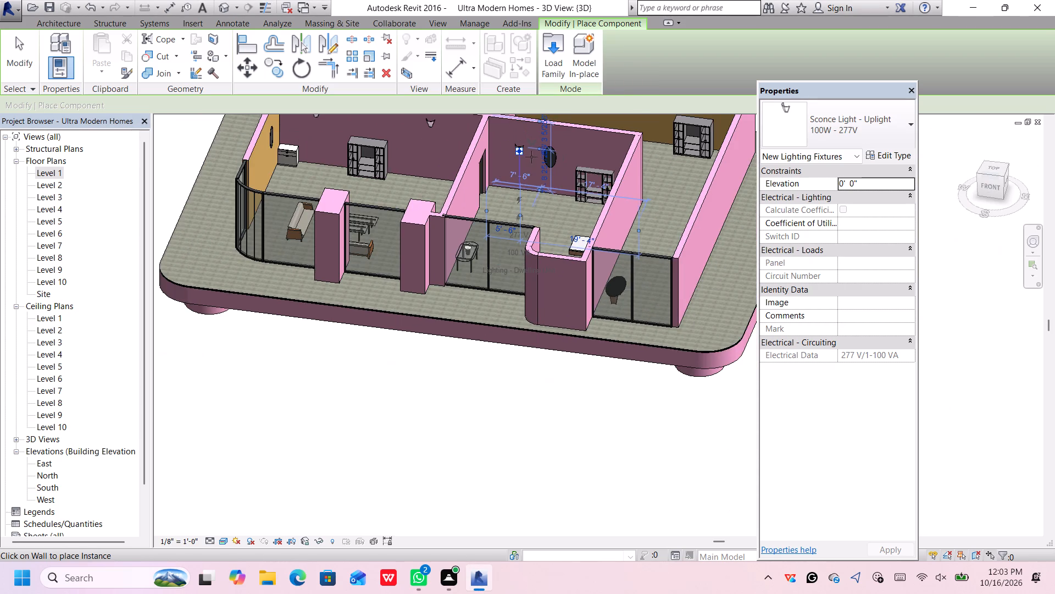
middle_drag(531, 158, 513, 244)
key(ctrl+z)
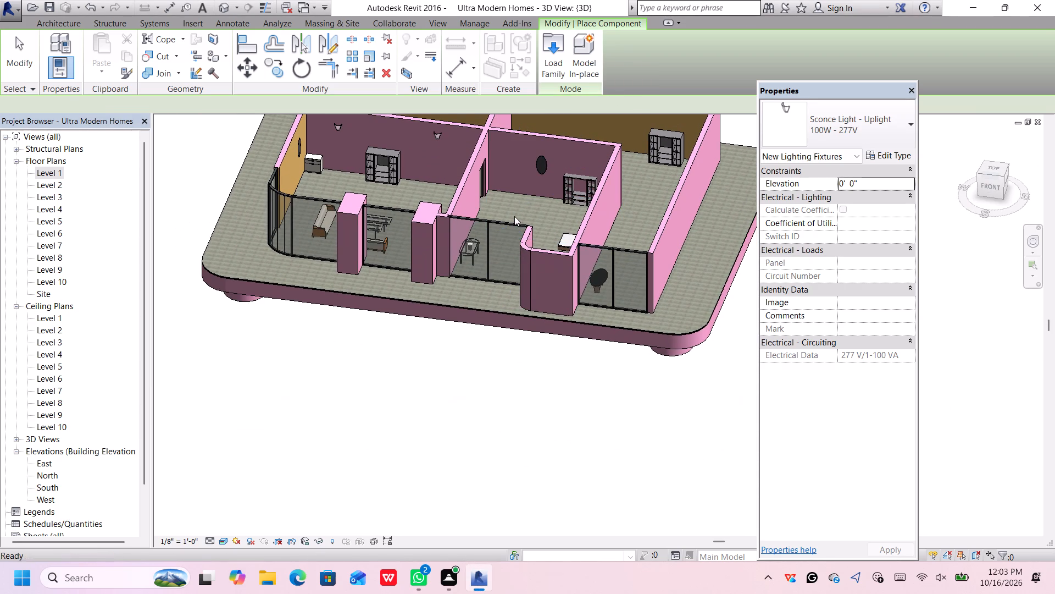
Place a Sconce Light - Uplight 100W - 277V on the oval-table room's back wall, about 4'-0" from the partition with the door.
scroll(506, 173, up, 1)
middle_drag(509, 168, 510, 220)
scroll(508, 211, up, 1)
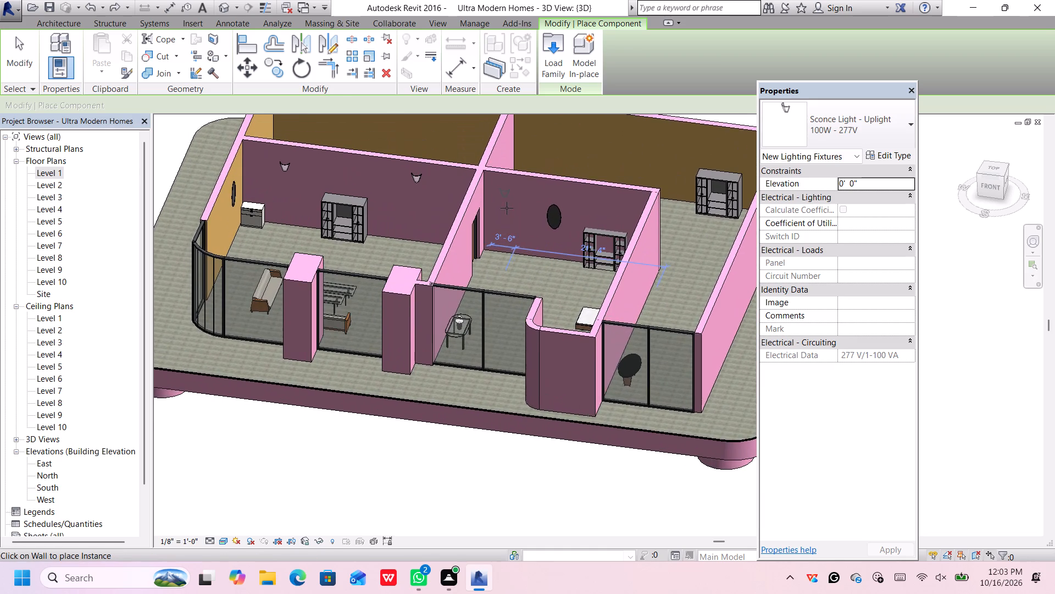
scroll(507, 208, up, 2)
click(509, 206)
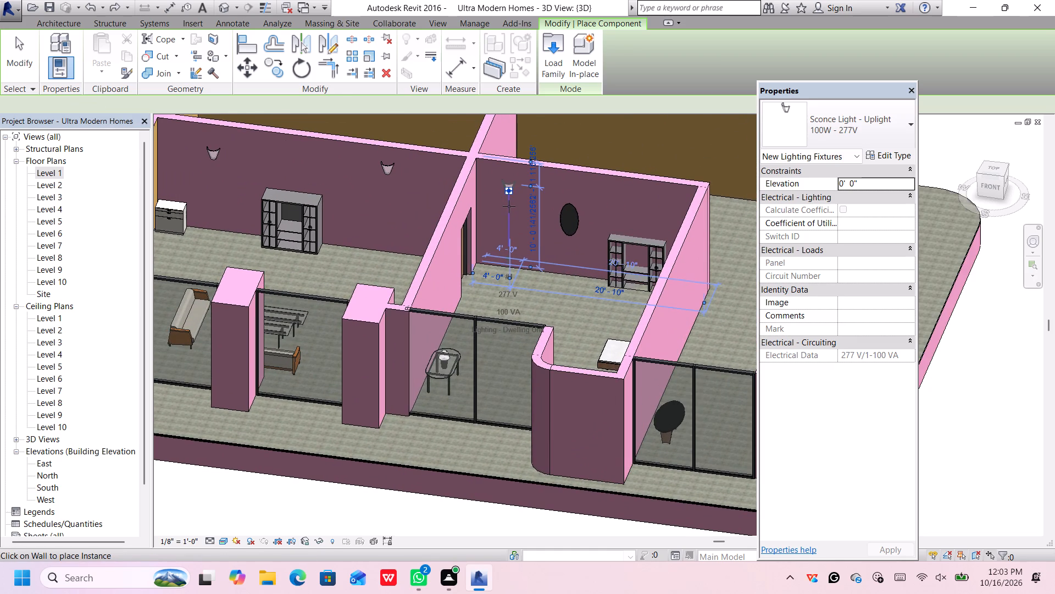
Load the Sconce Light - Sphere family from the US Imperial library's Internal architectural lighting folder.
scroll(668, 199, down, 3)
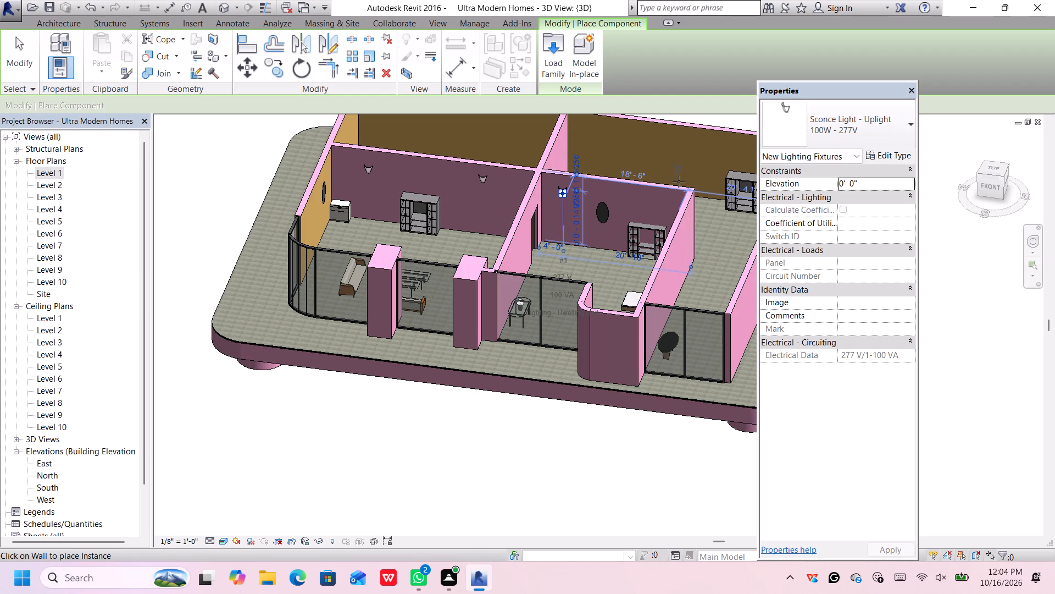
scroll(679, 182, down, 2)
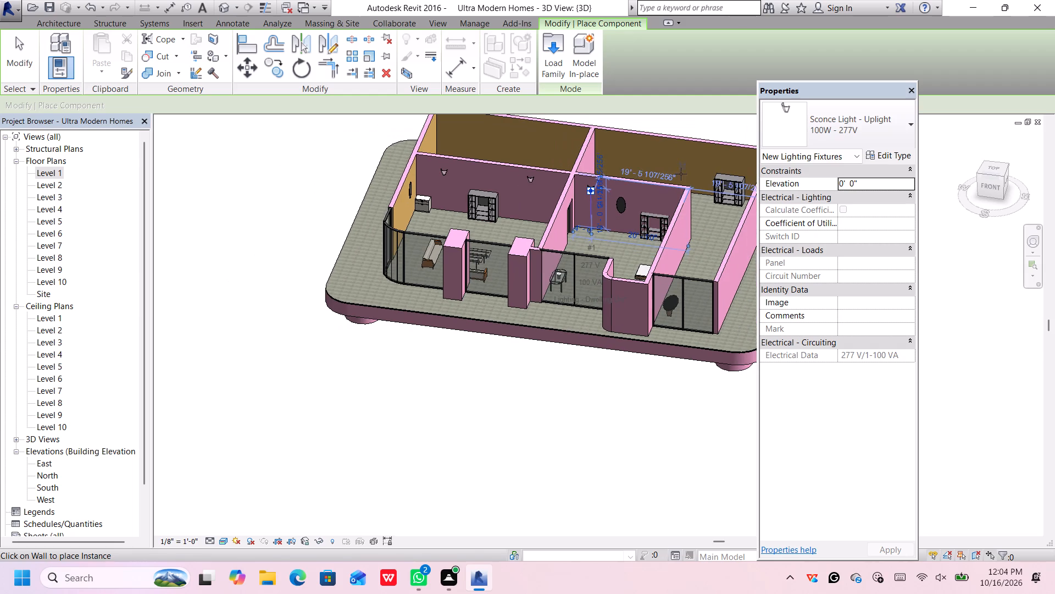
middle_drag(672, 169, 590, 221)
scroll(607, 202, up, 2)
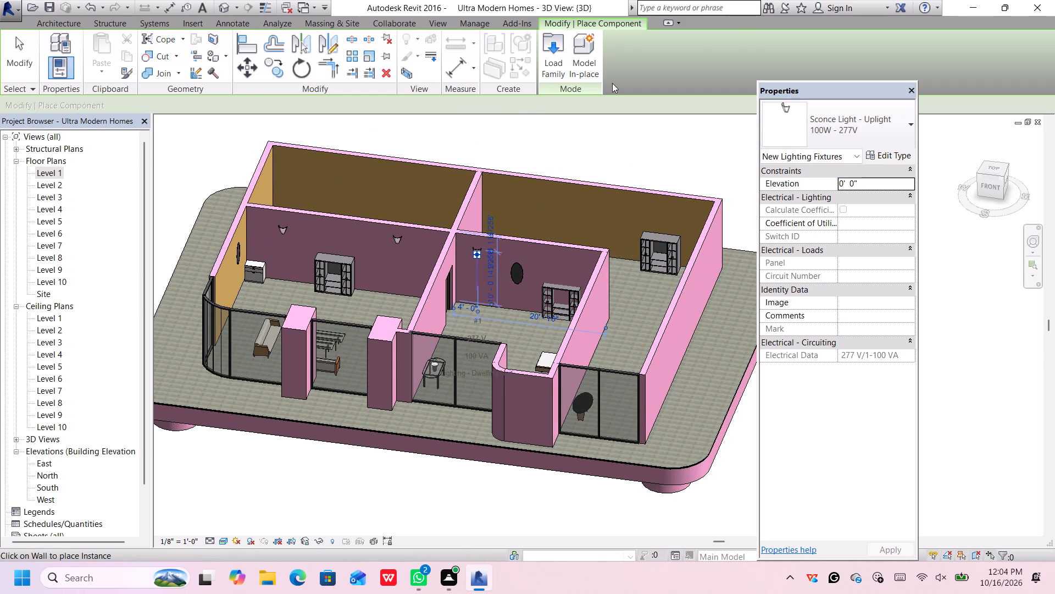
click(553, 54)
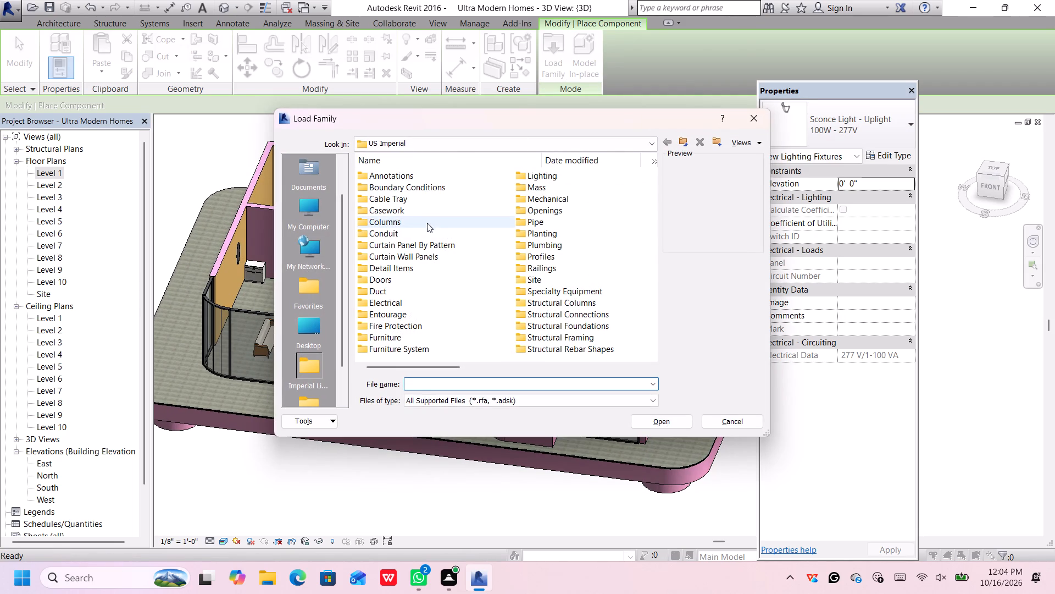
double_click(547, 180)
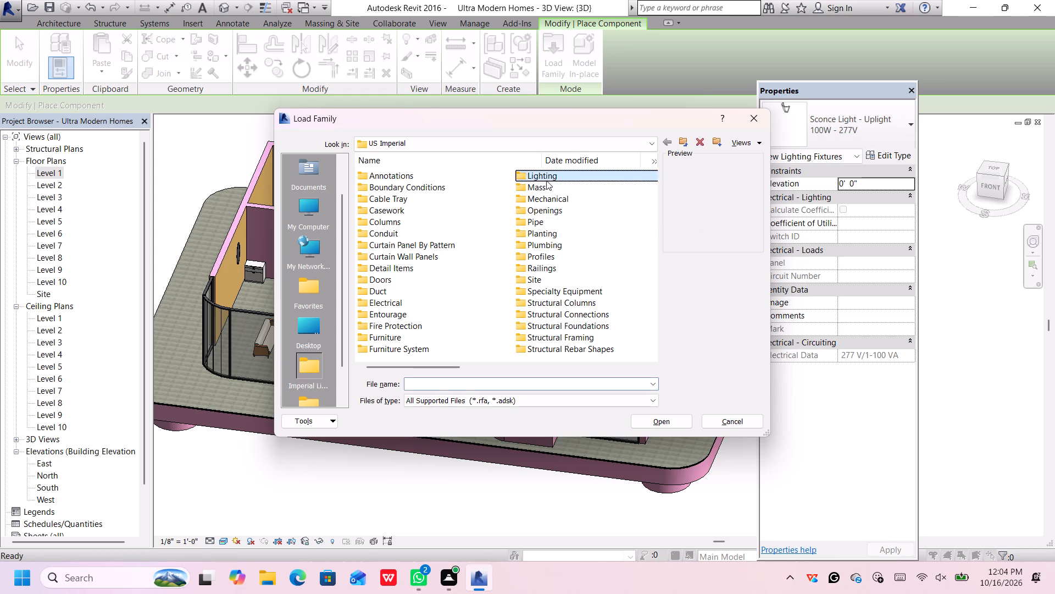
double_click(434, 175)
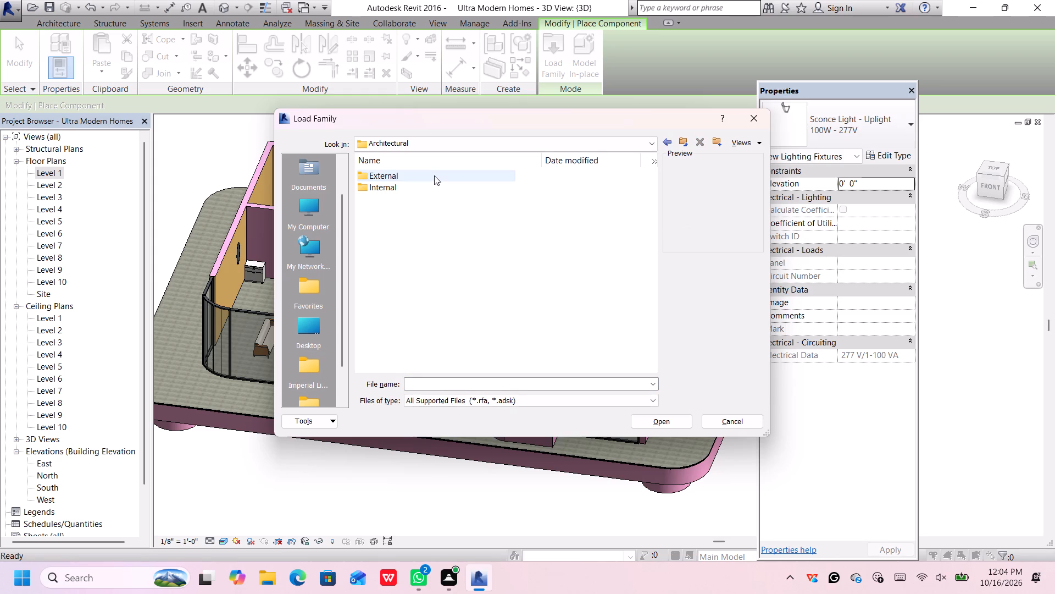
click(434, 175)
double_click(425, 183)
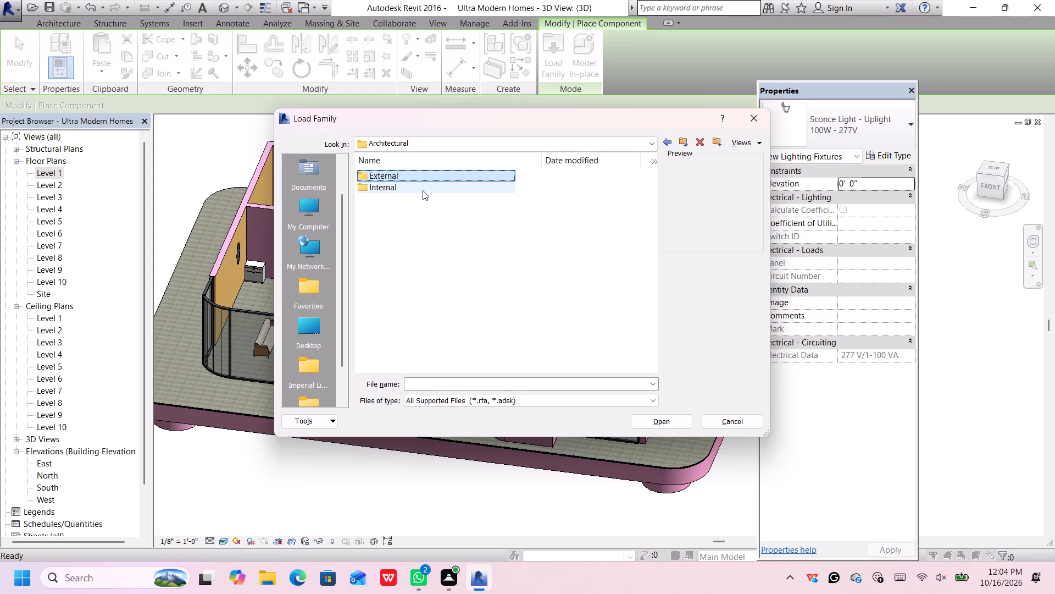
double_click(423, 190)
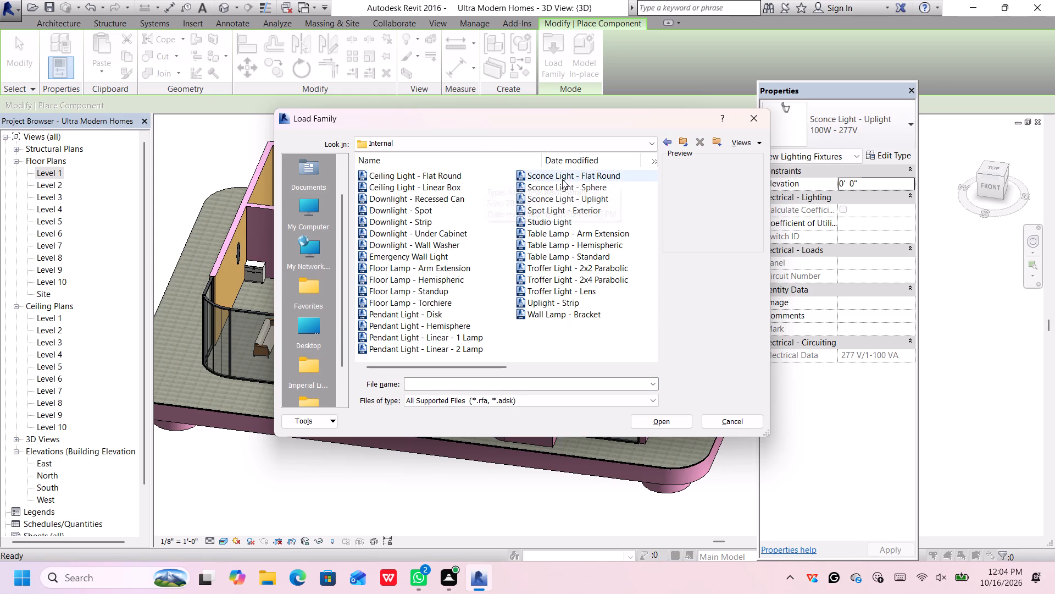
click(562, 179)
click(568, 187)
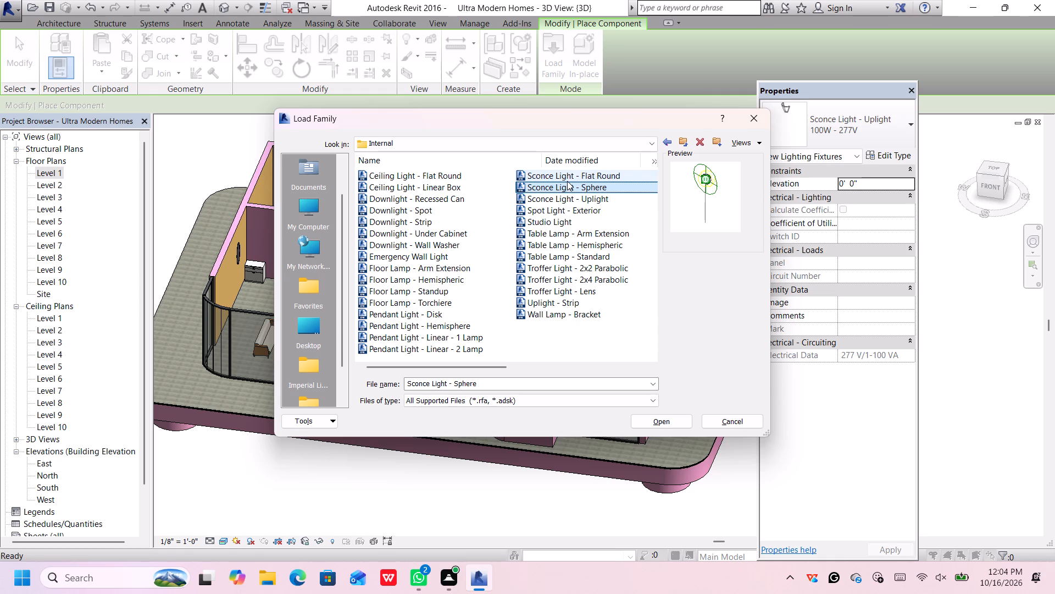
double_click(568, 186)
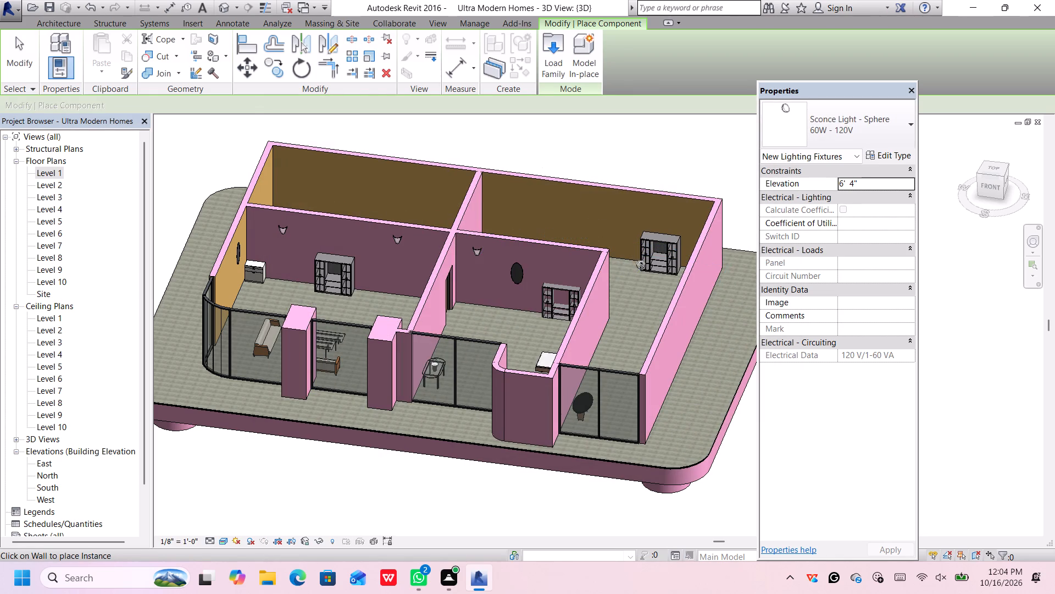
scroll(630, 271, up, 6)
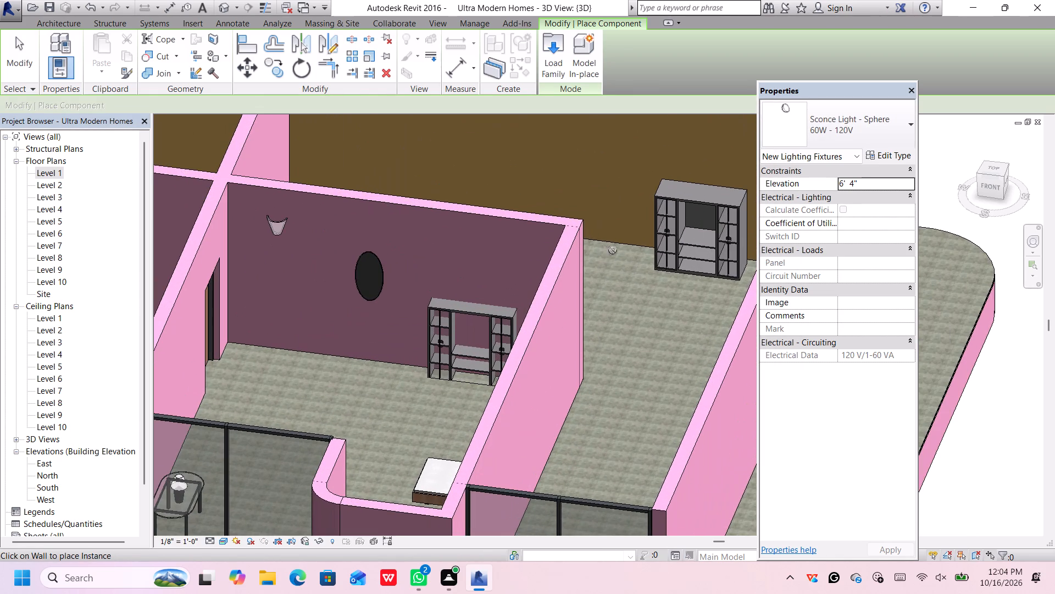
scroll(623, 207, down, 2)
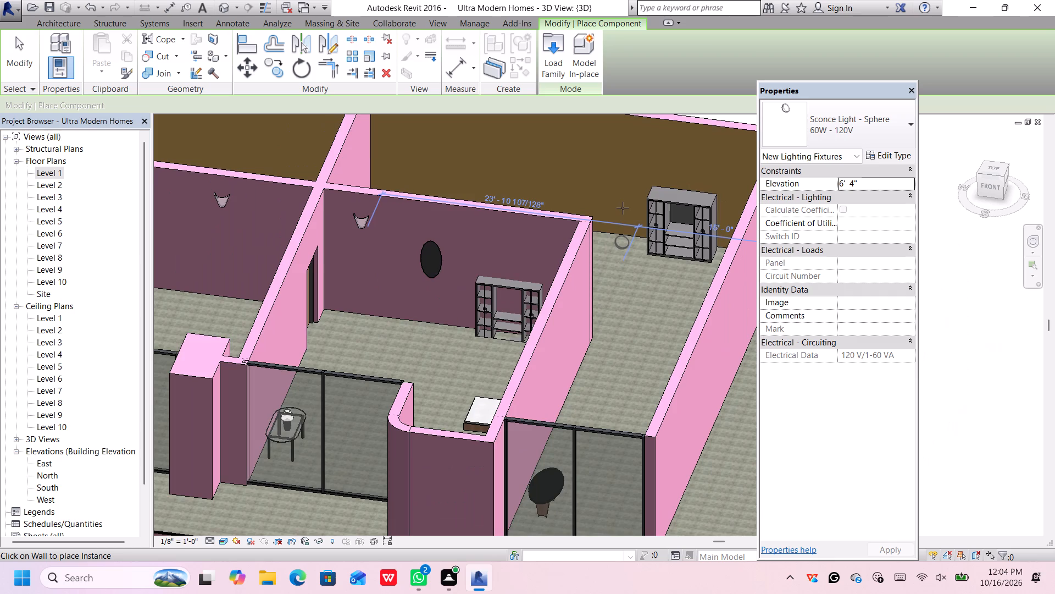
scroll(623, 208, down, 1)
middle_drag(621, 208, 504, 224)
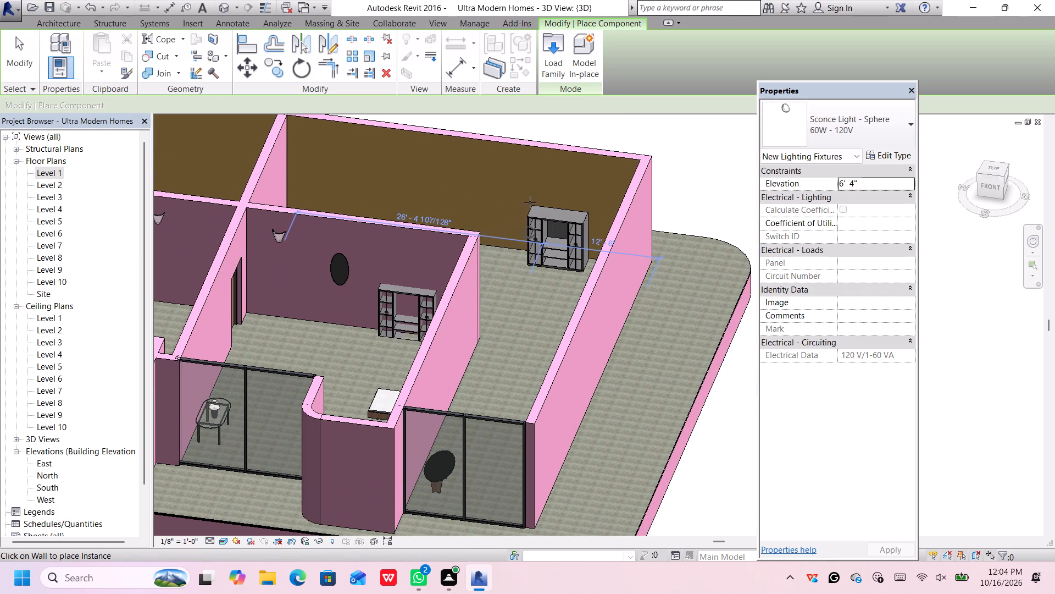
Look through the US Imperial library folders for the Lighting folder, dismissing the notification and closing the family browser.
click(558, 43)
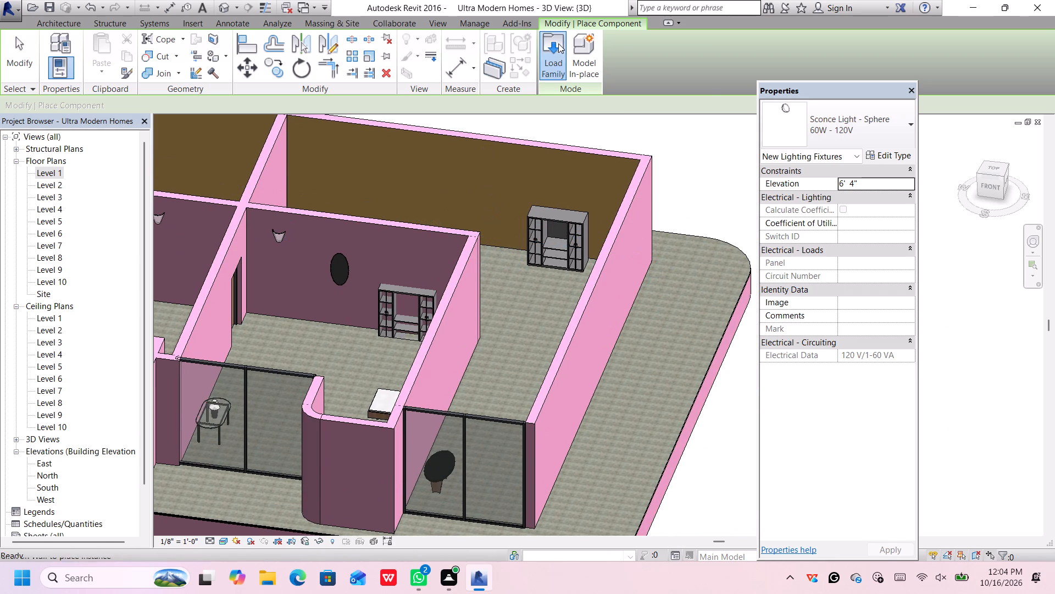
double_click(548, 176)
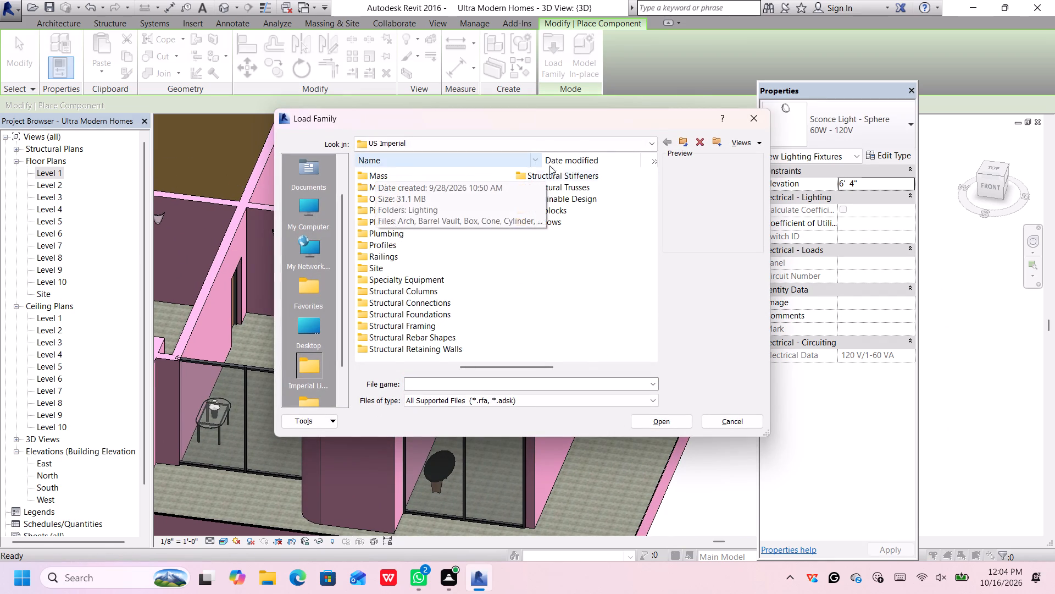
scroll(397, 211, up, 3)
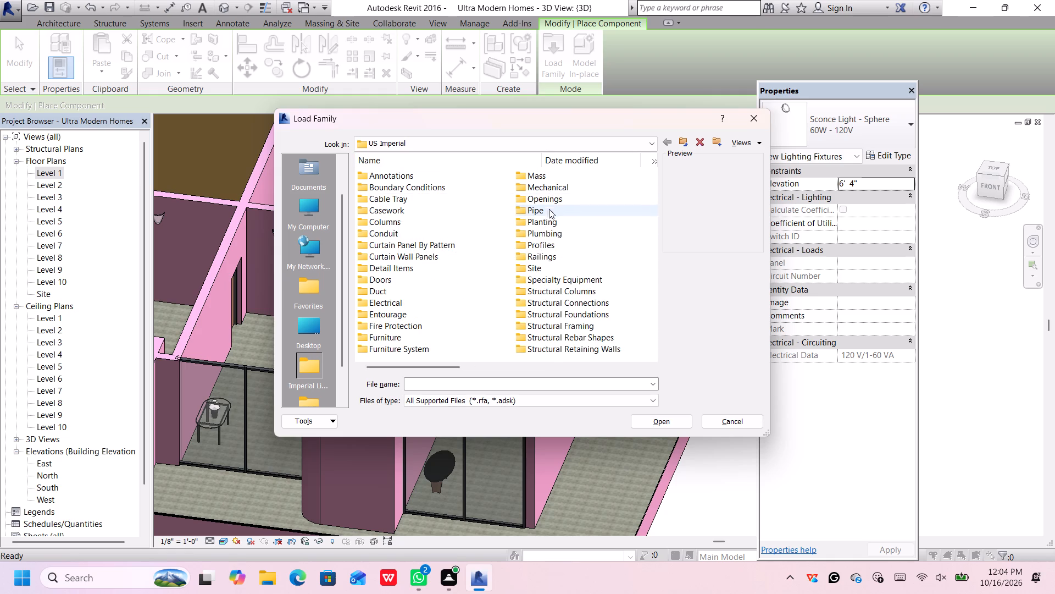
scroll(554, 250, down, 1)
scroll(464, 244, down, 1)
scroll(464, 244, up, 1)
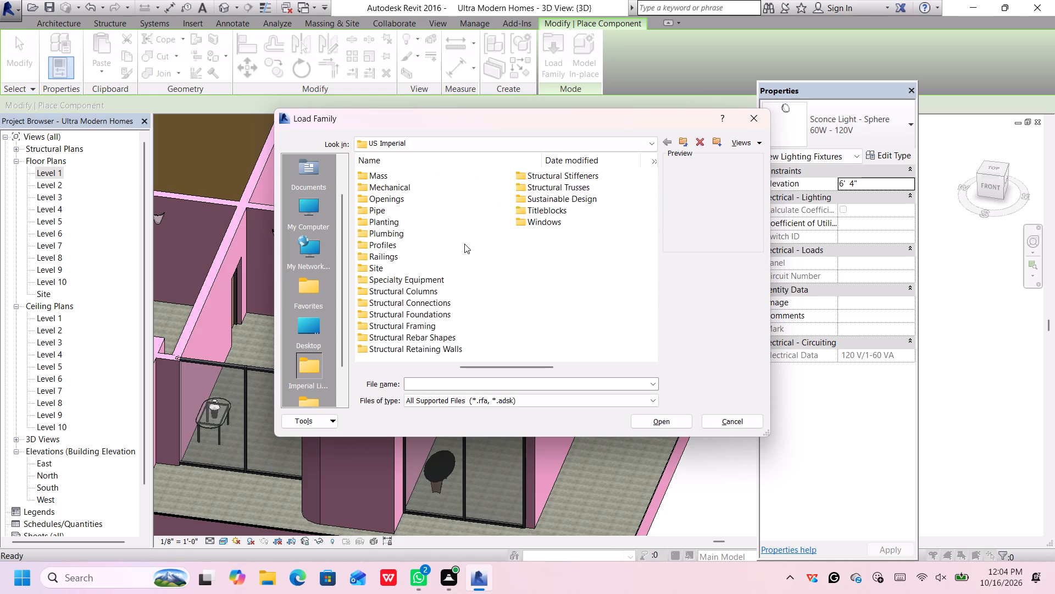
scroll(464, 244, up, 2)
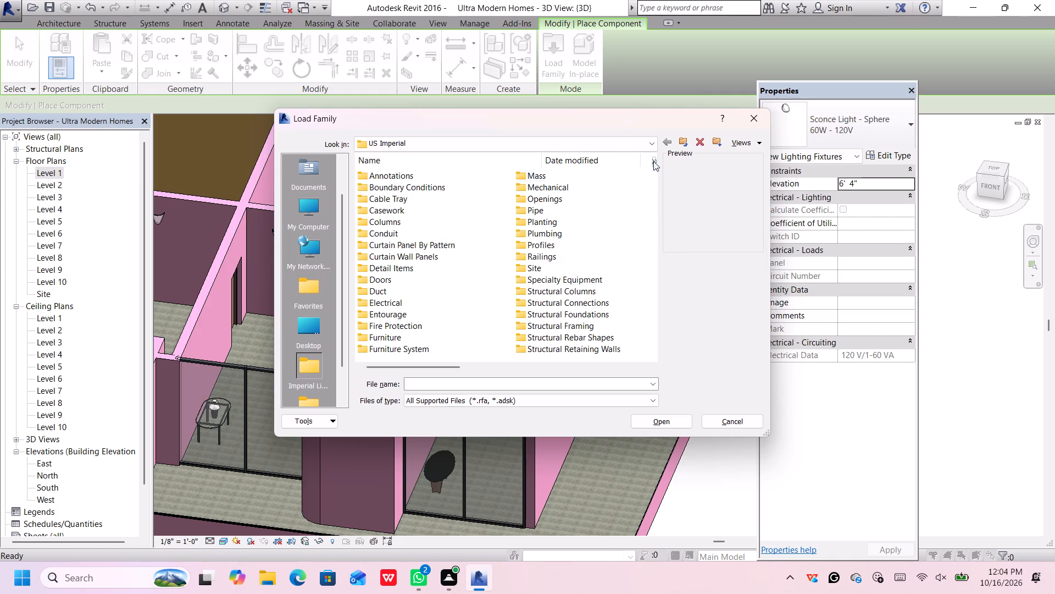
click(668, 139)
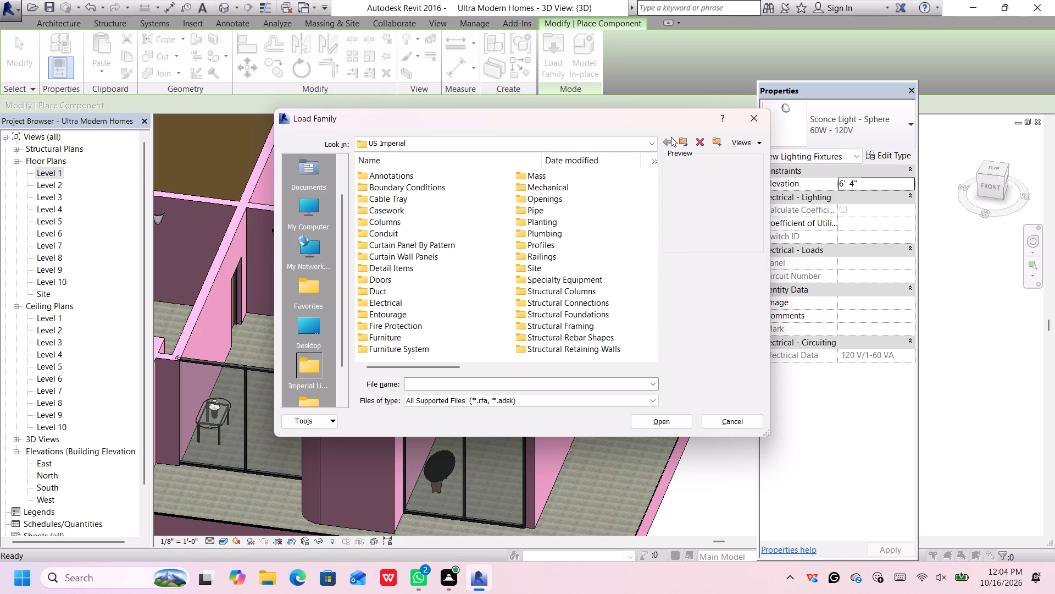
click(670, 146)
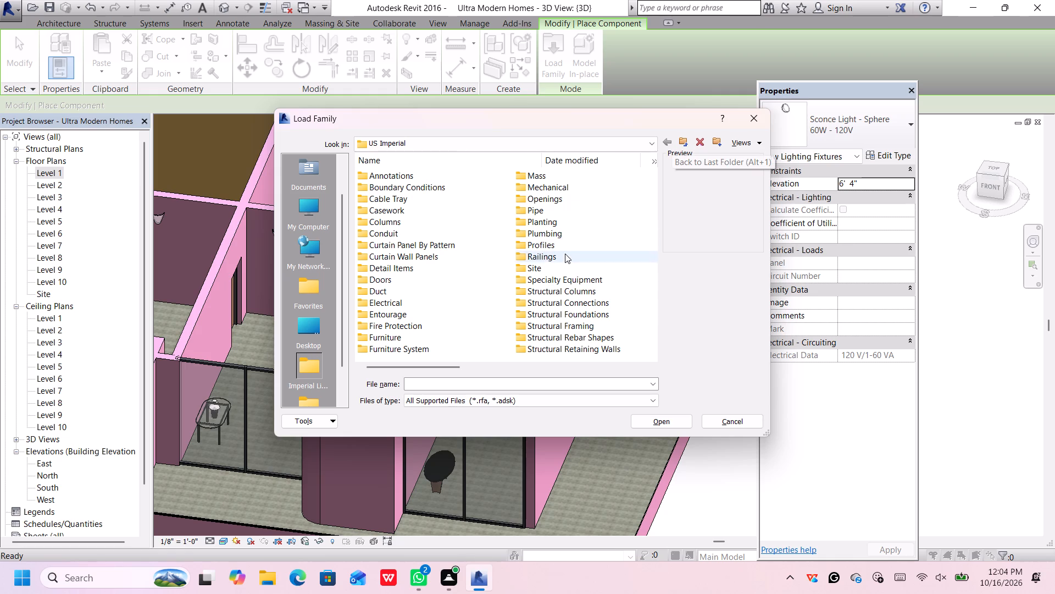
scroll(565, 254, down, 2)
scroll(563, 250, up, 1)
scroll(563, 250, down, 1)
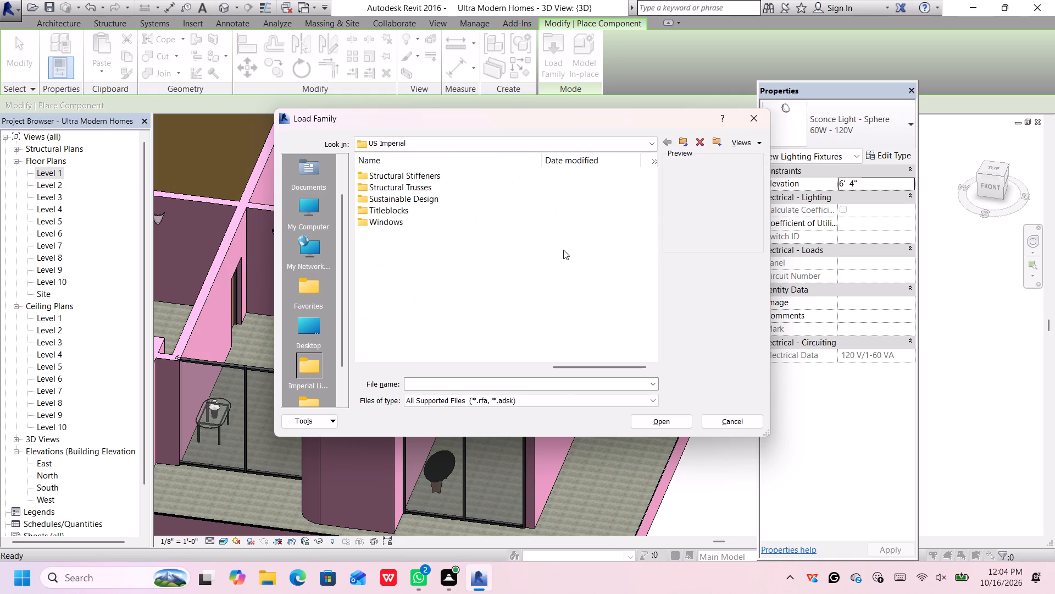
scroll(563, 249, up, 1)
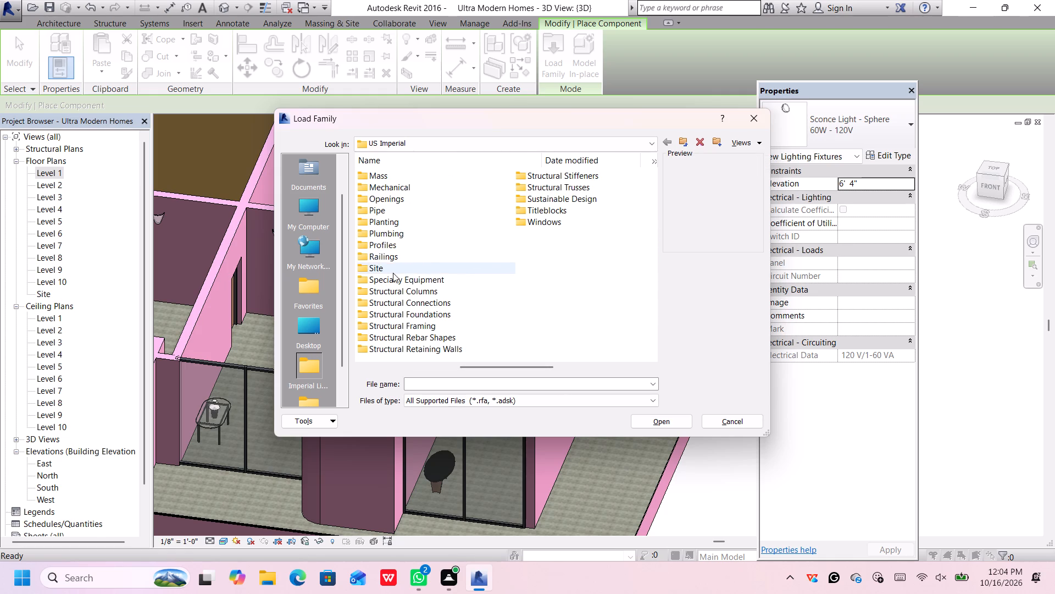
scroll(386, 281, up, 3)
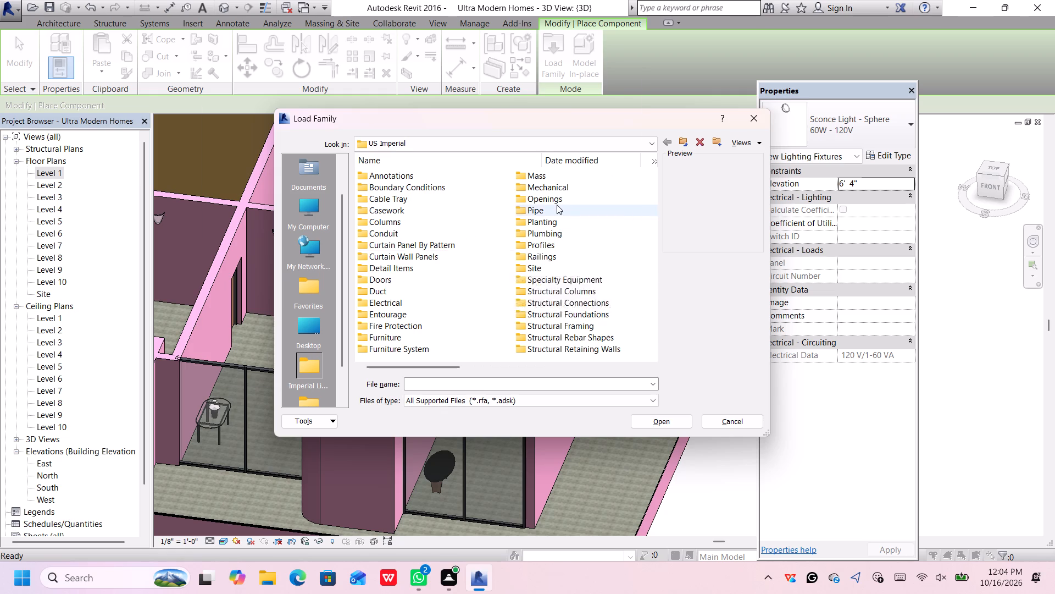
click(615, 84)
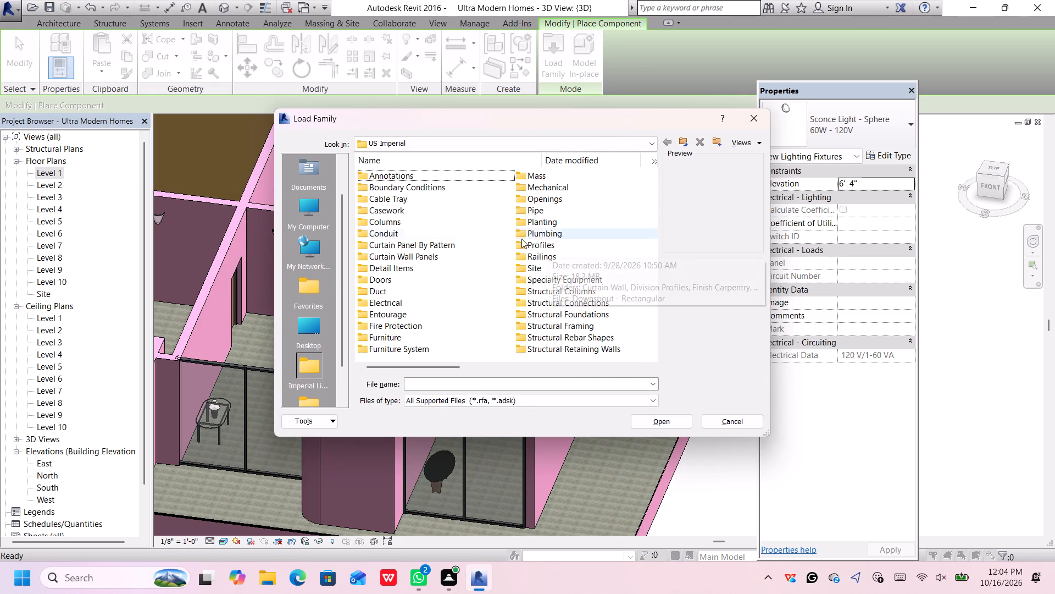
scroll(476, 243, up, 1)
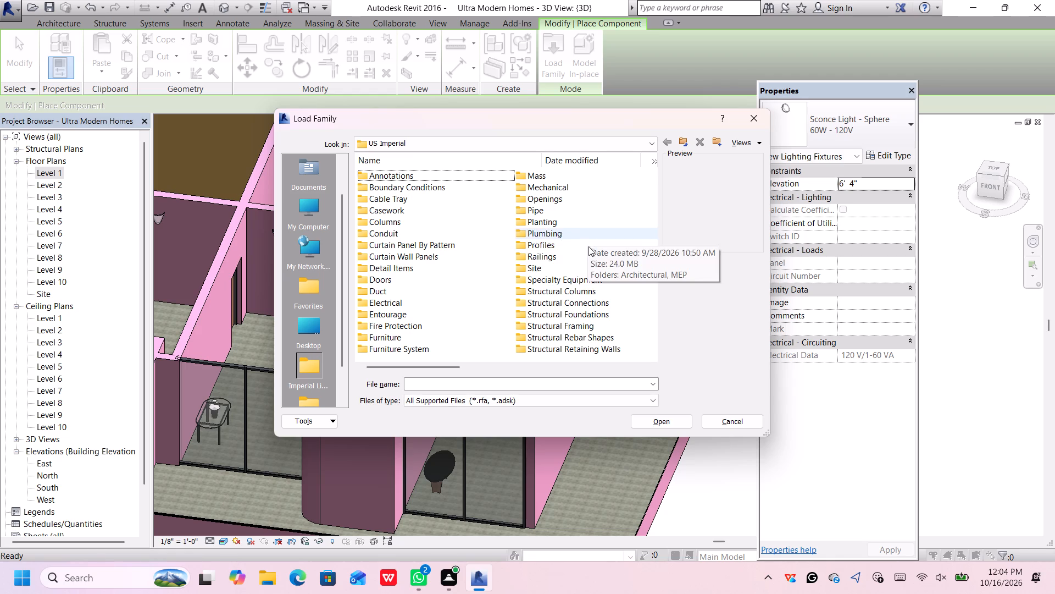
click(668, 141)
scroll(536, 297, down, 1)
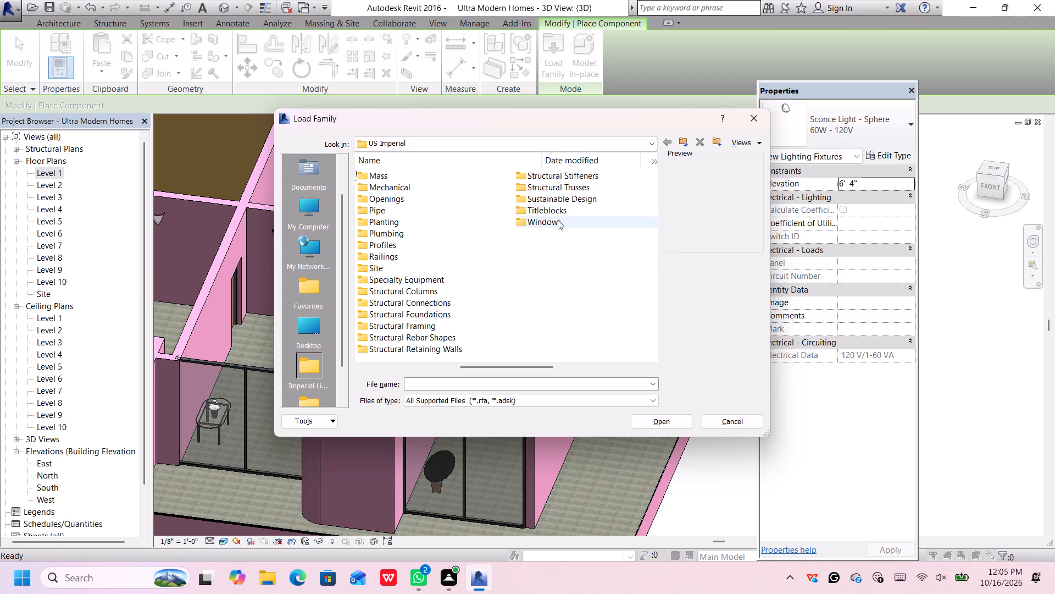
scroll(378, 196, up, 1)
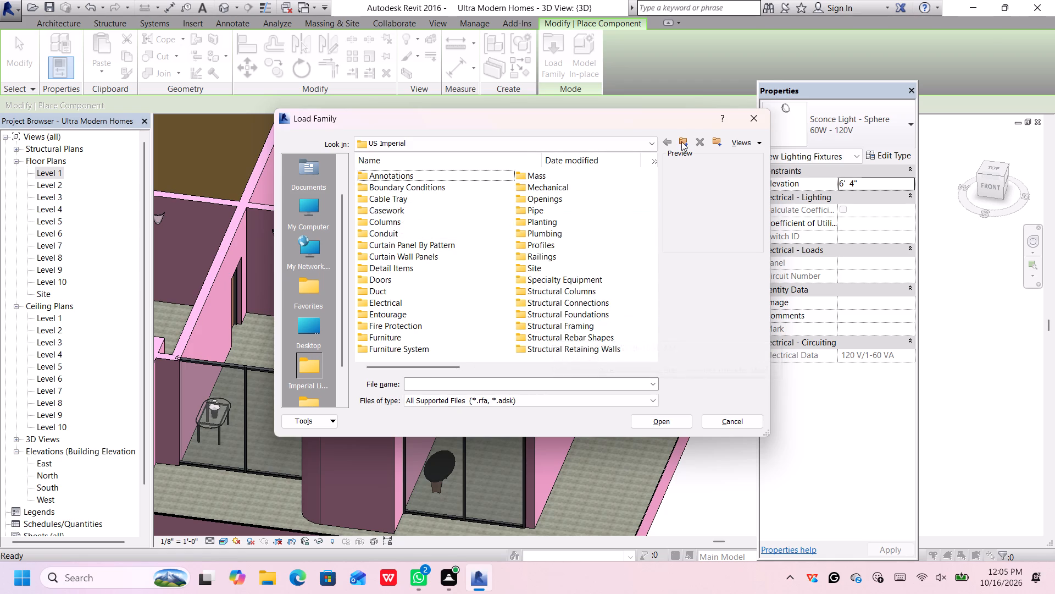
click(748, 120)
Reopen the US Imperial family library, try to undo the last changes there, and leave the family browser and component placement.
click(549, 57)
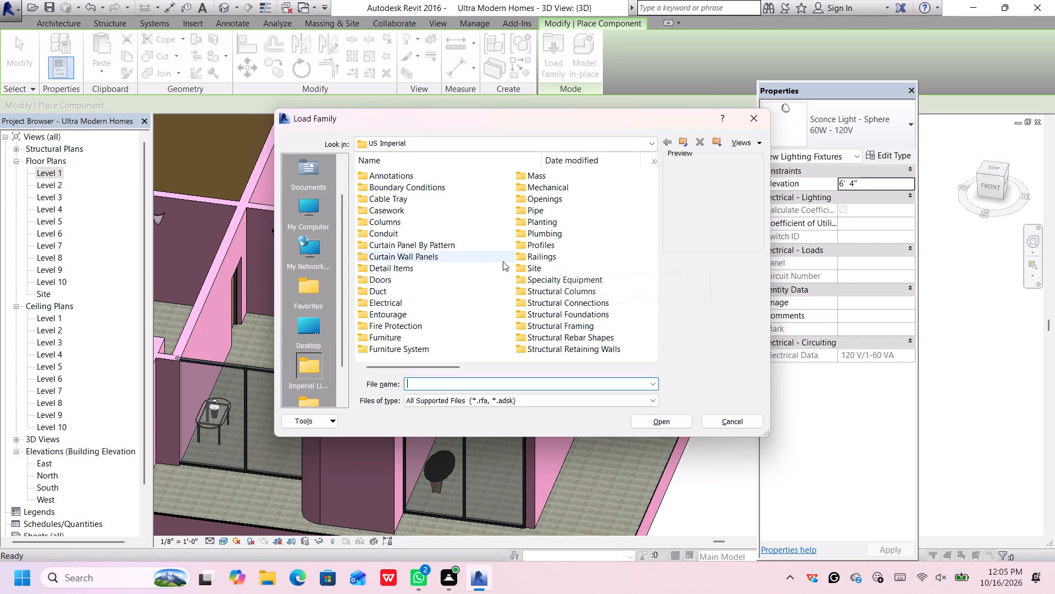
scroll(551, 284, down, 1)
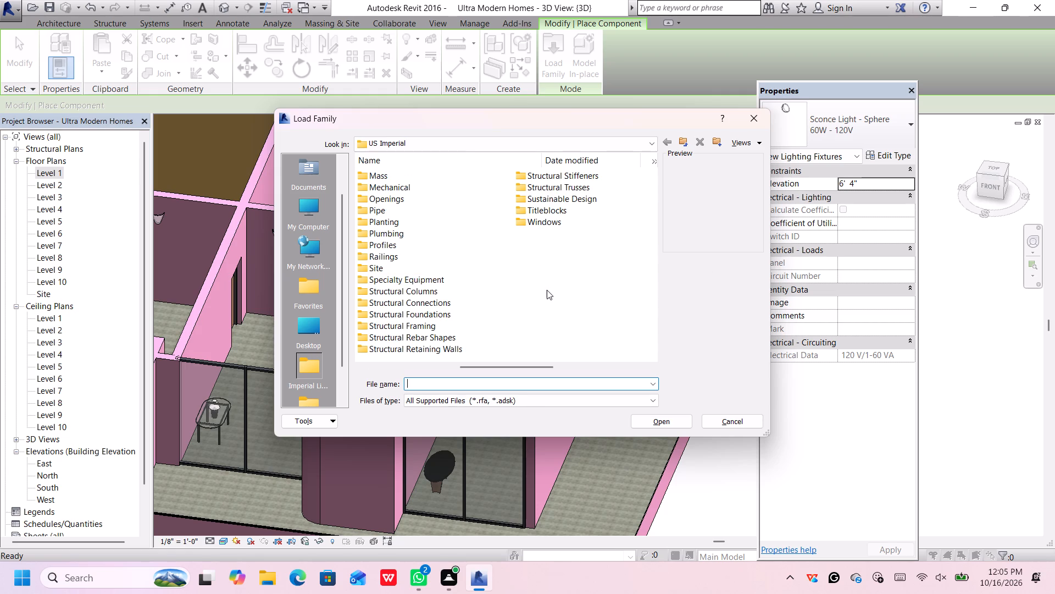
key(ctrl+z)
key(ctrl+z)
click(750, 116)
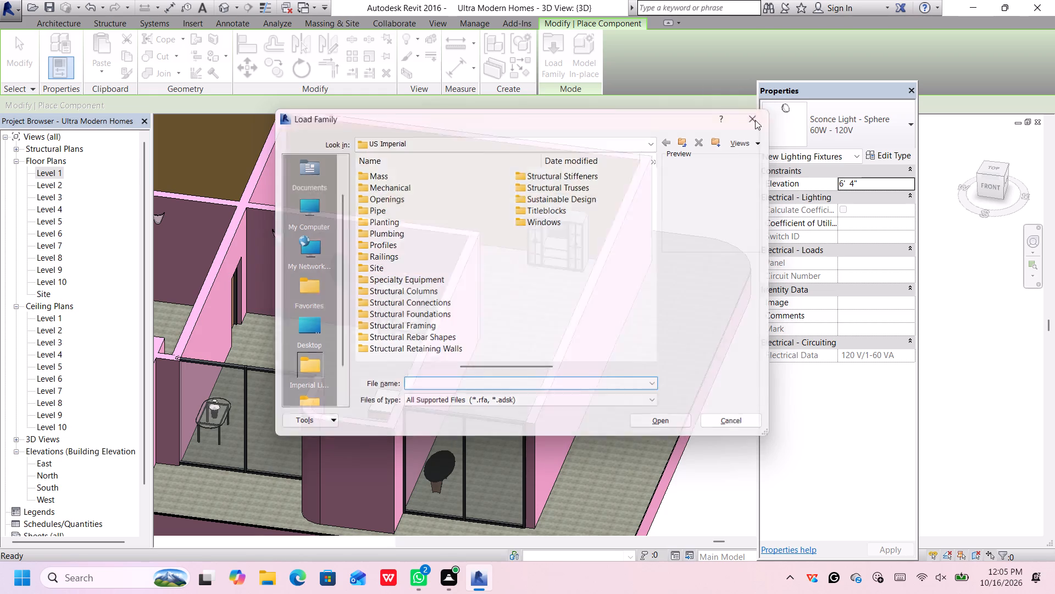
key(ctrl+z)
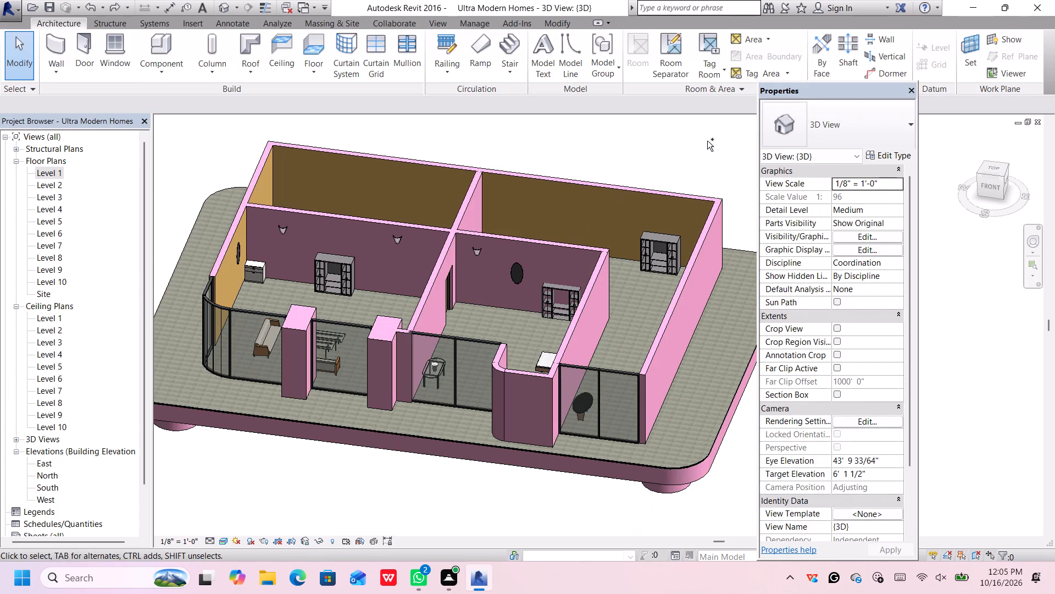
Check the parent folders above the US Imperial family library up to the desktop, dismiss the notification, and return to US Imperial.
click(170, 39)
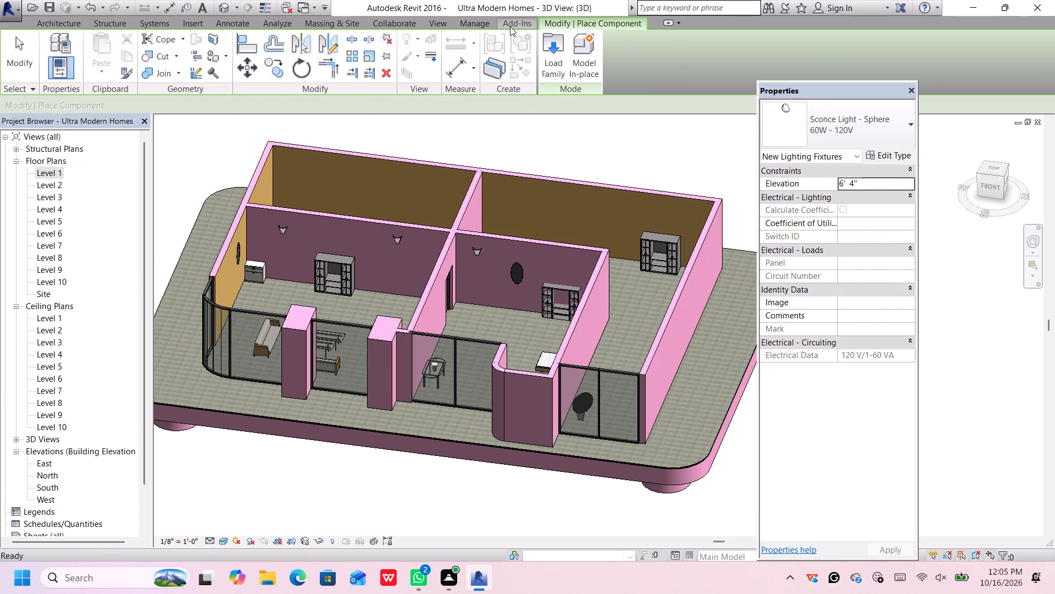
click(551, 45)
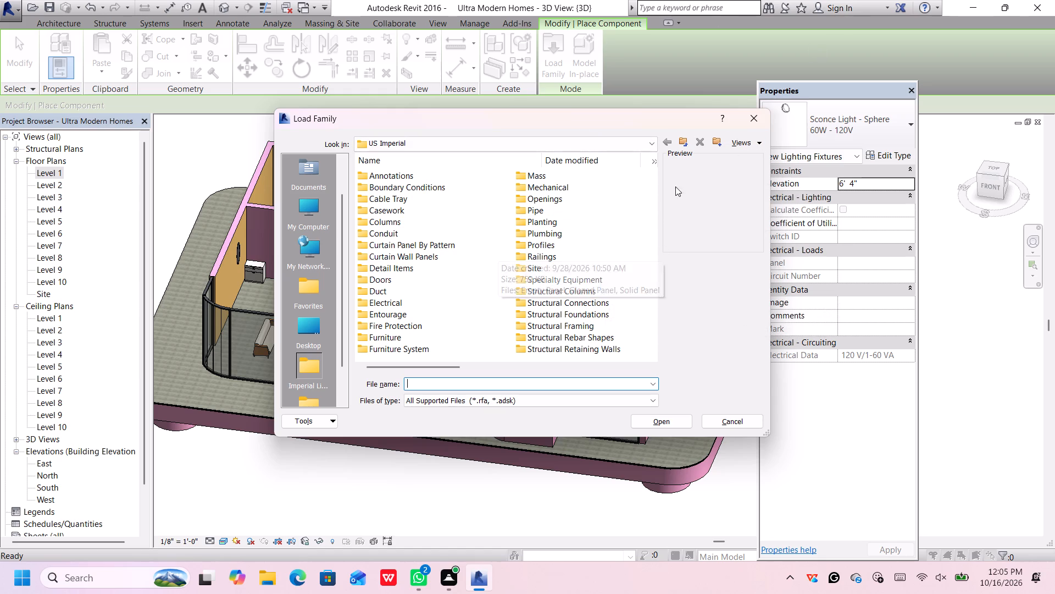
click(684, 141)
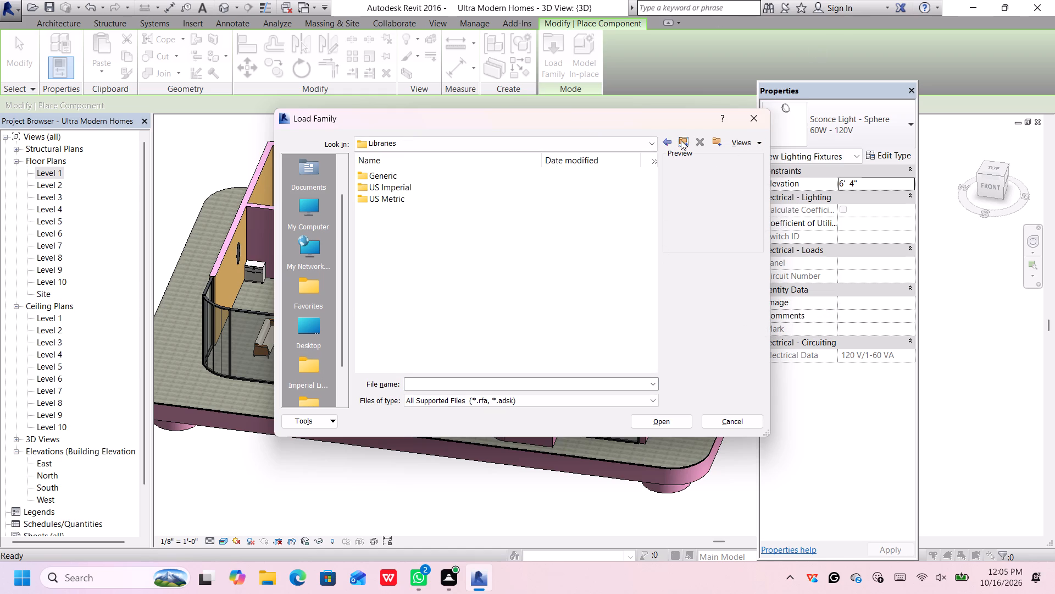
click(680, 140)
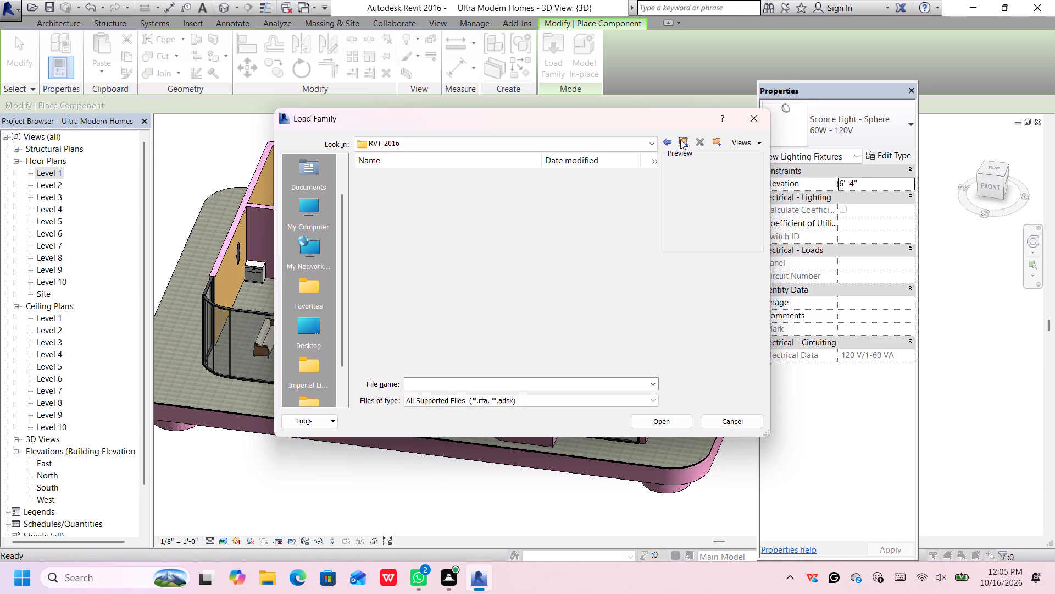
click(680, 141)
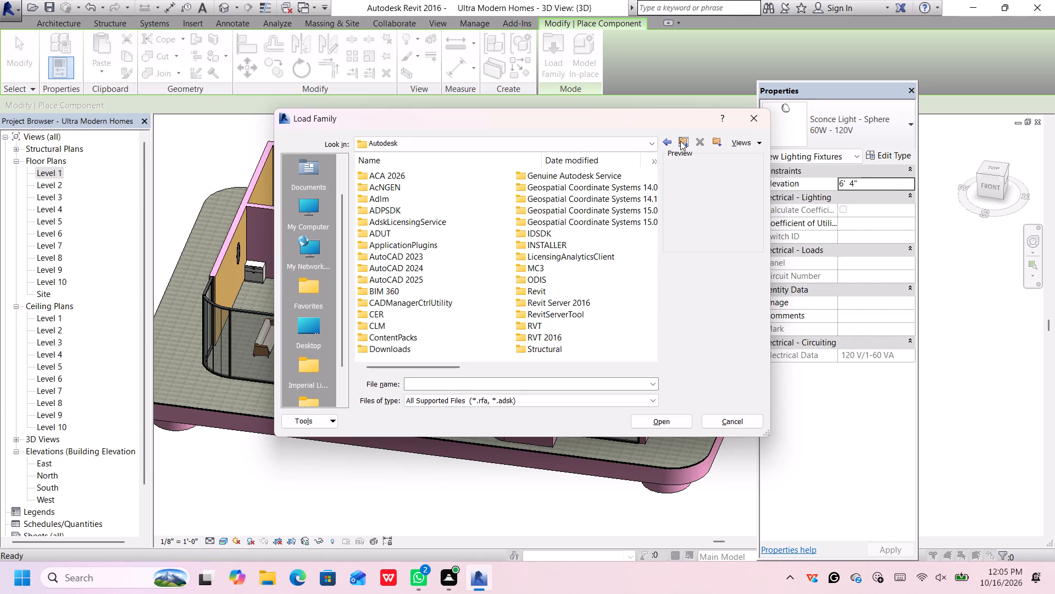
click(680, 141)
click(681, 141)
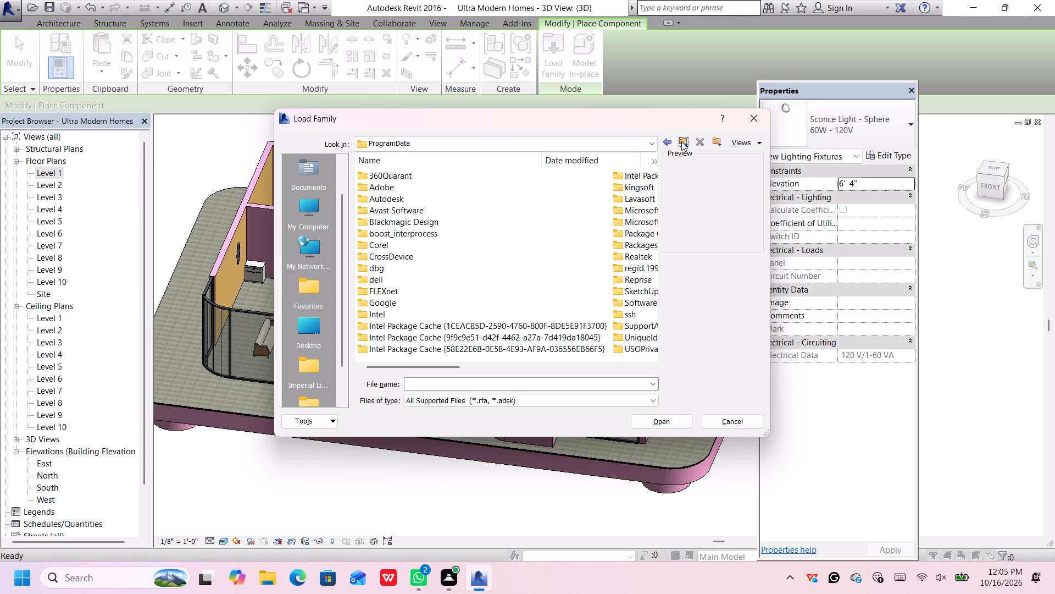
click(681, 141)
click(681, 141)
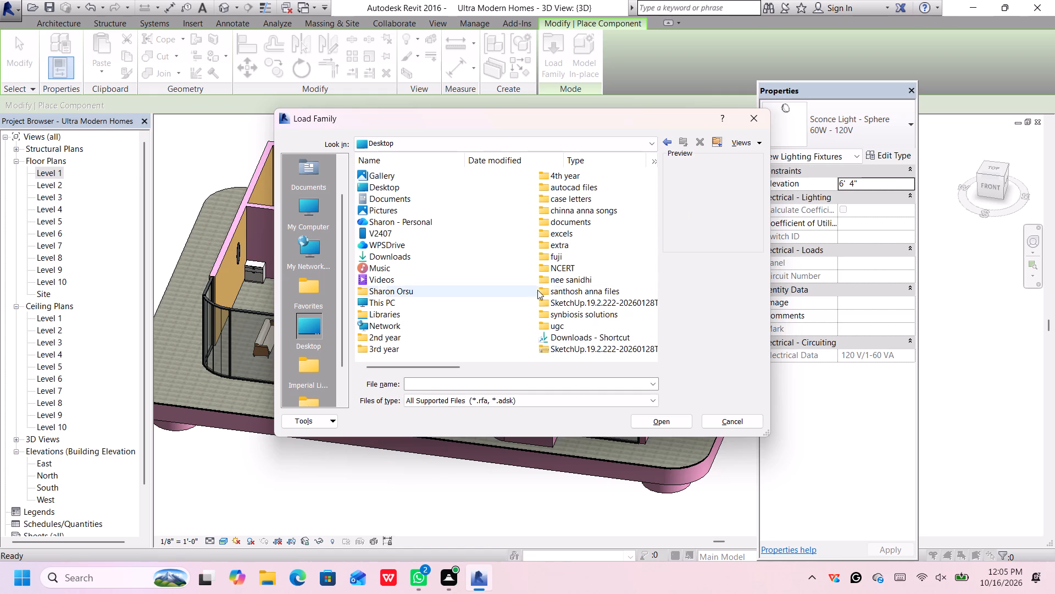
click(664, 142)
click(664, 142)
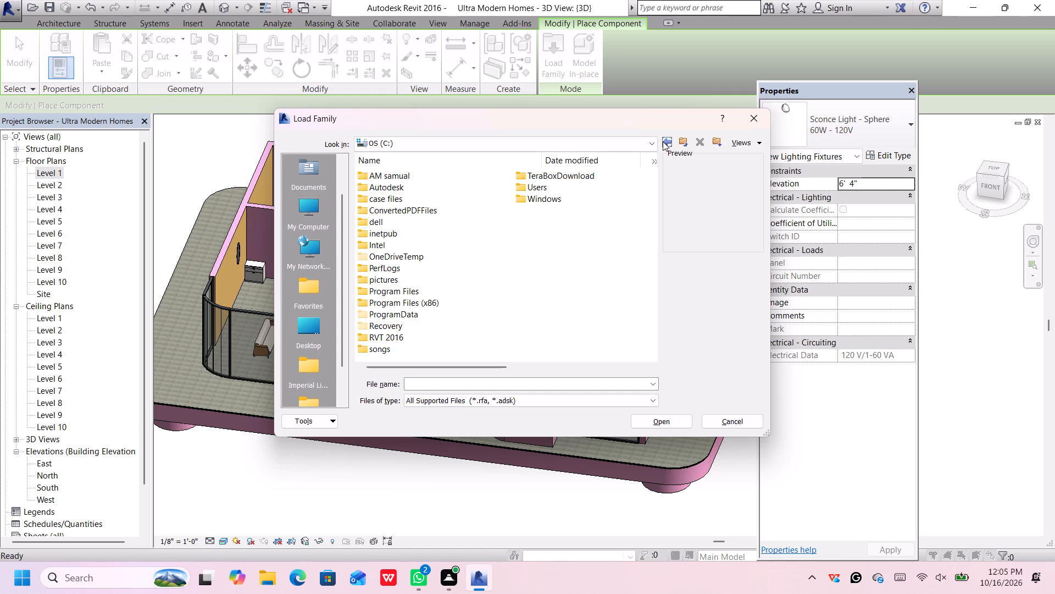
click(663, 141)
click(663, 141)
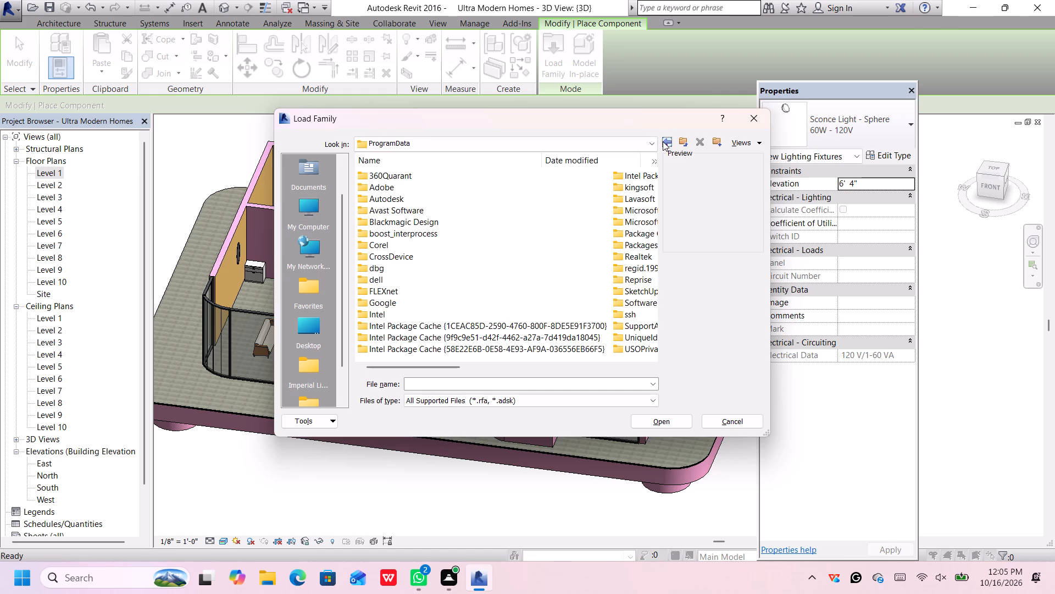
click(663, 141)
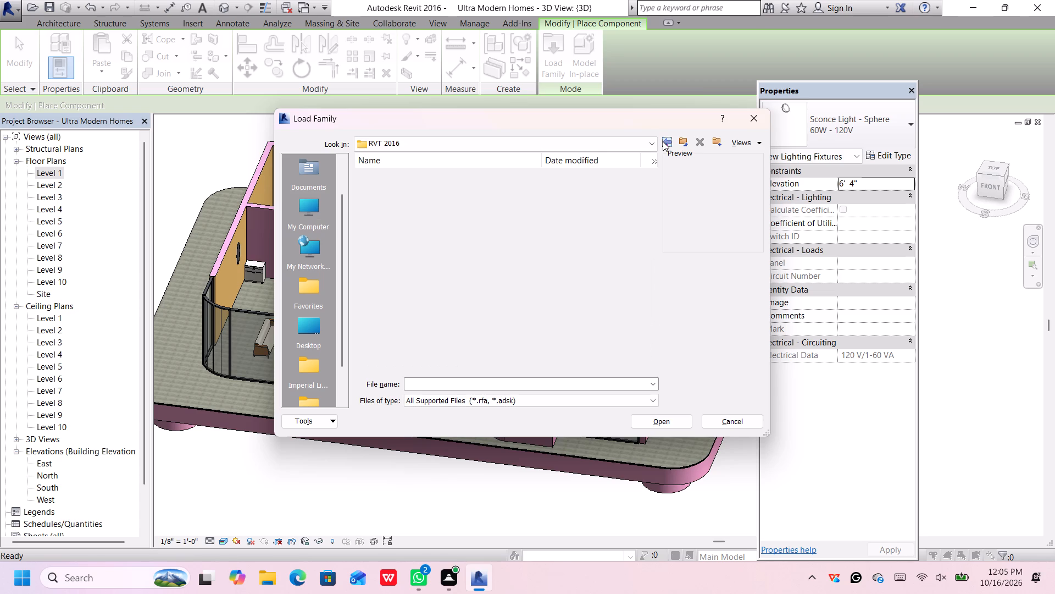
click(663, 141)
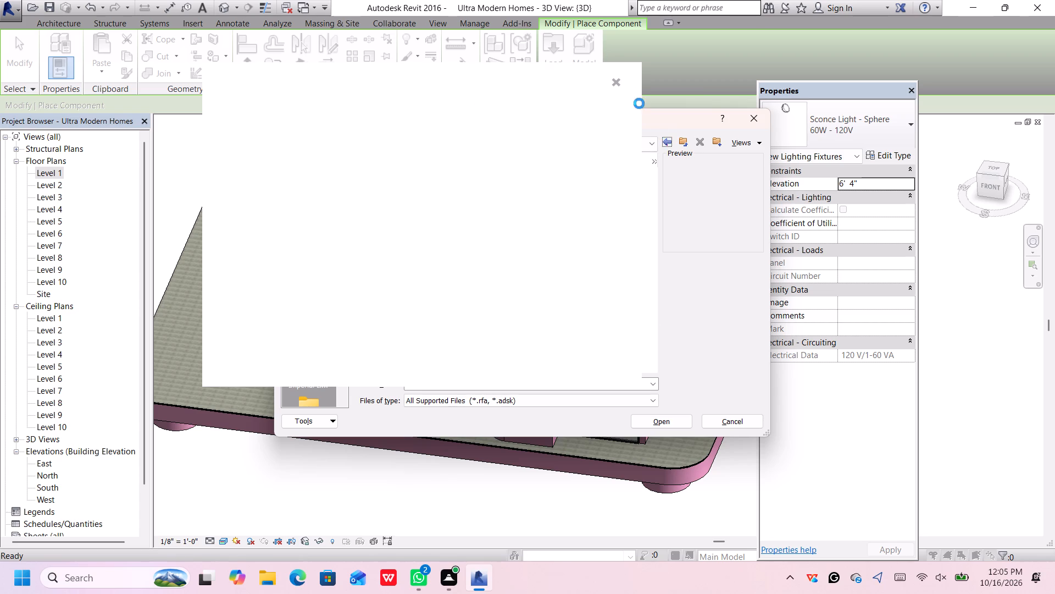
click(614, 78)
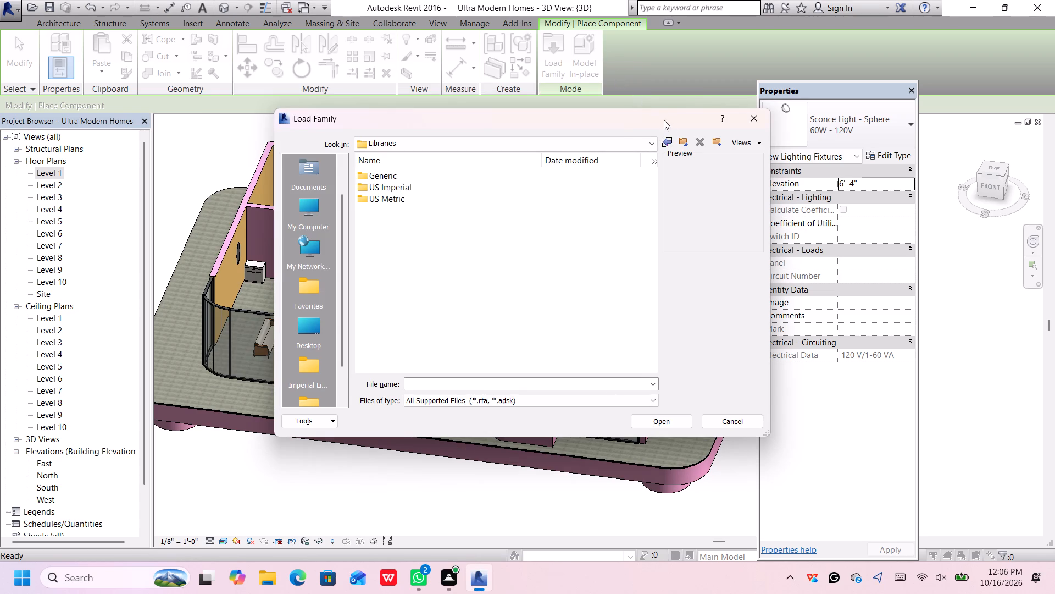
click(664, 142)
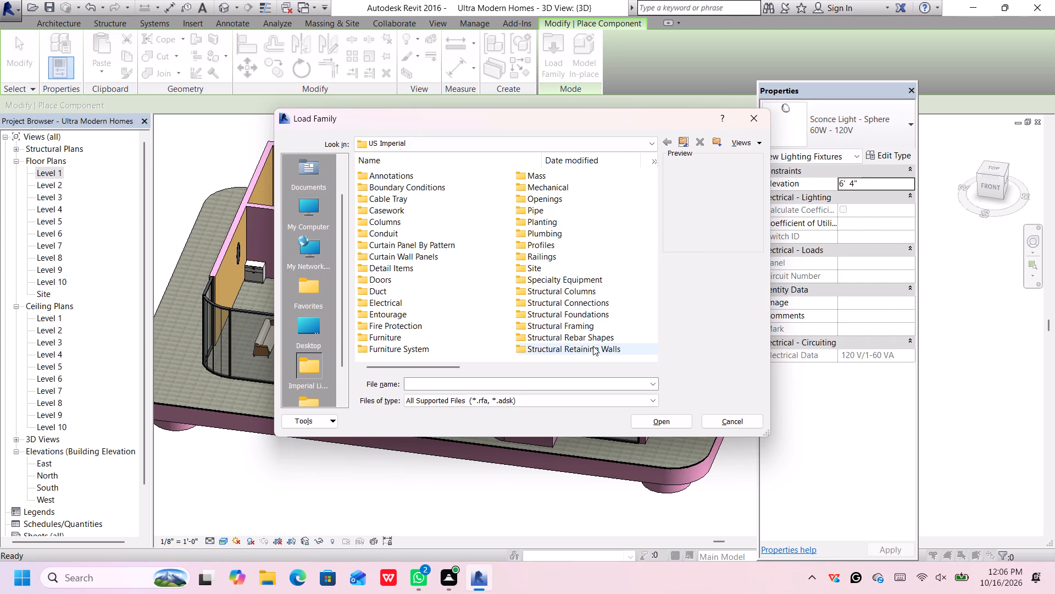
Look through the US Imperial library folders for the Lighting folder and close the family browser.
scroll(593, 346, up, 3)
scroll(608, 288, up, 3)
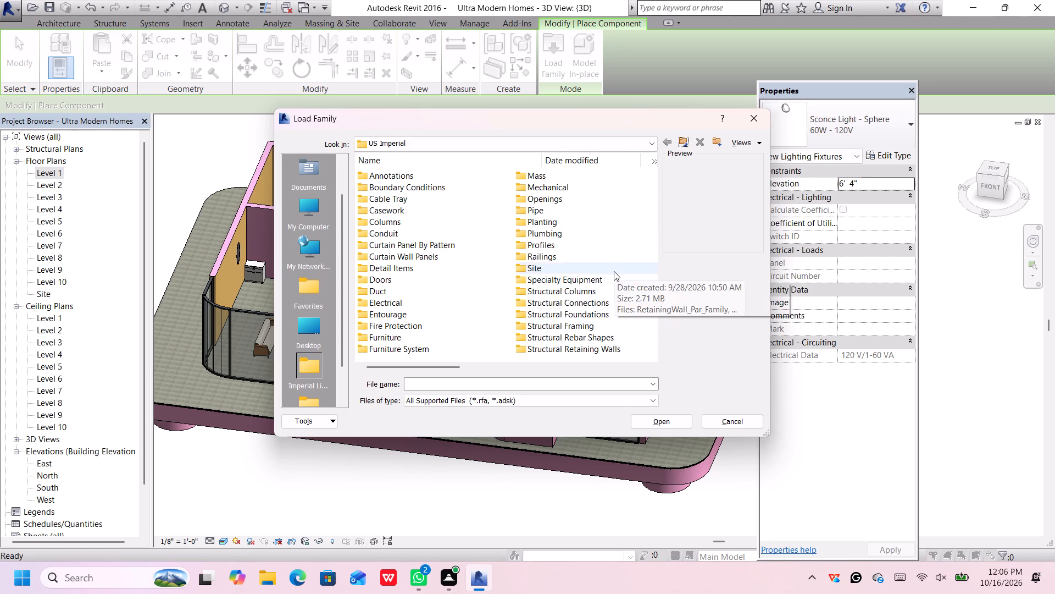
click(475, 368)
drag(475, 367, 449, 364)
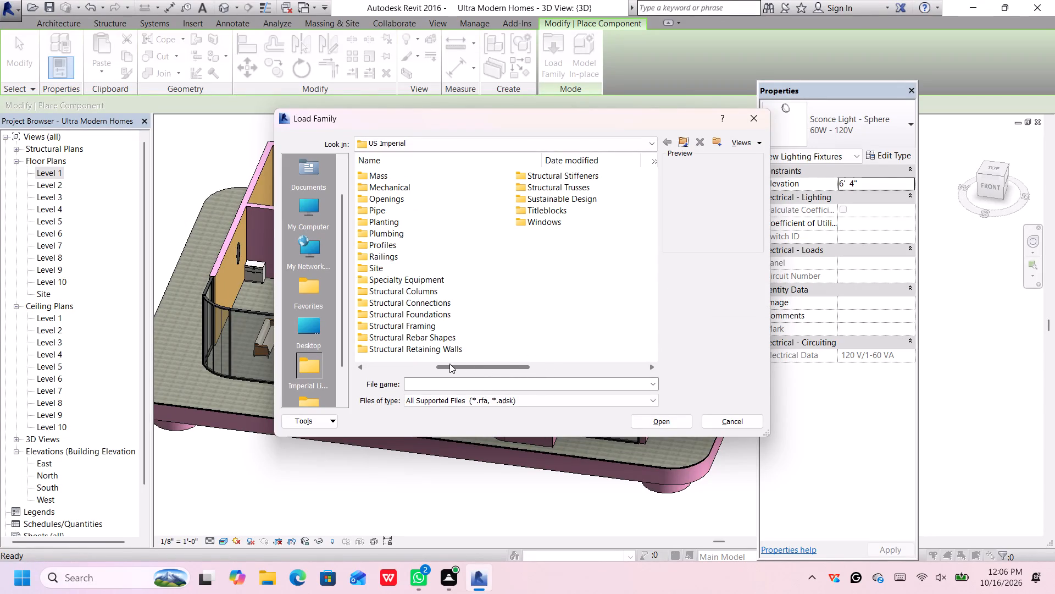
drag(449, 364, 437, 360)
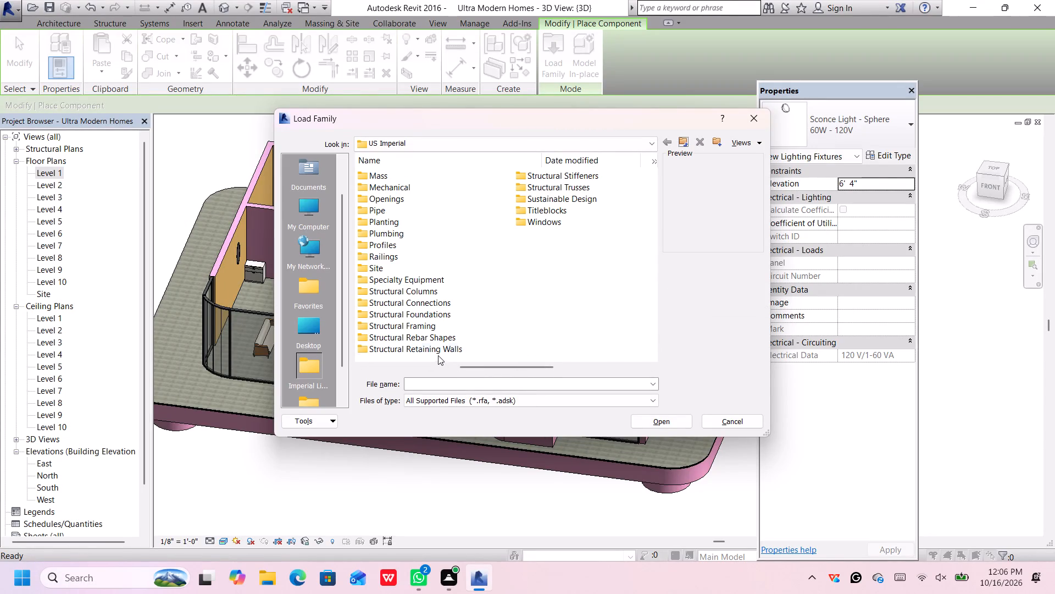
click(438, 363)
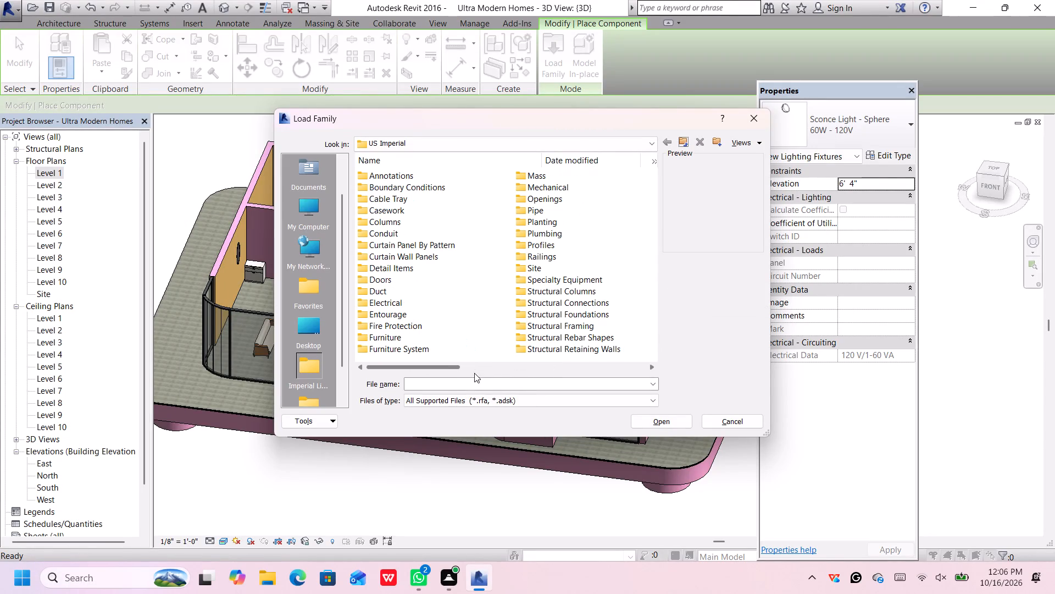
click(474, 373)
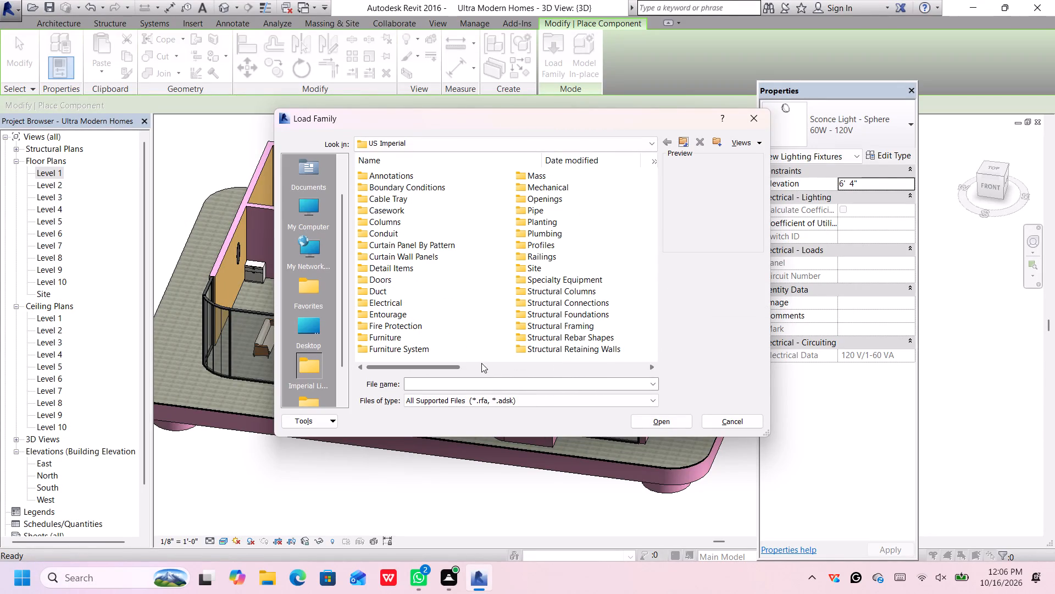
click(481, 363)
click(550, 365)
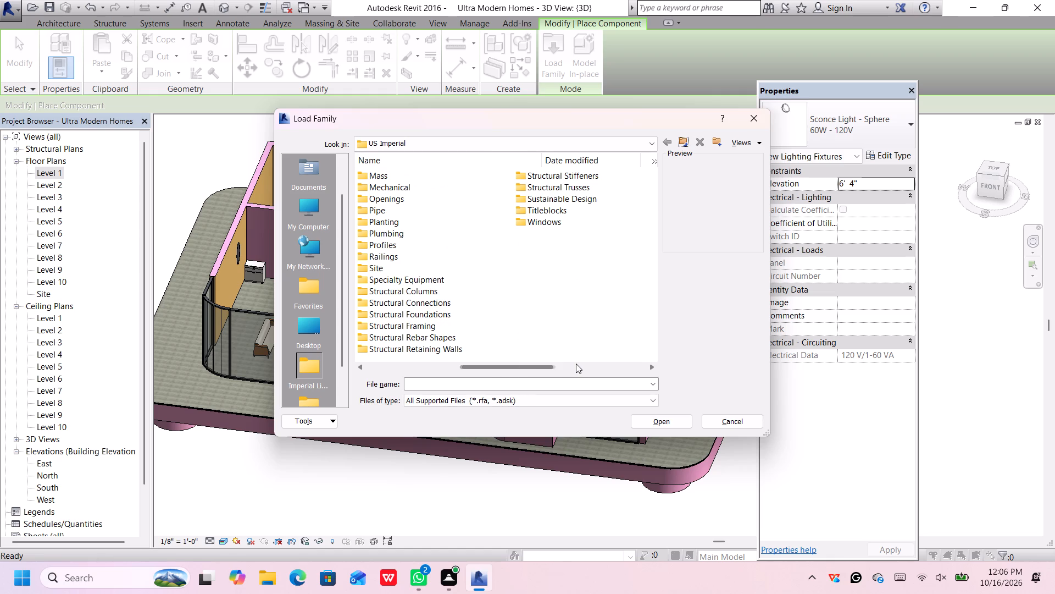
click(579, 364)
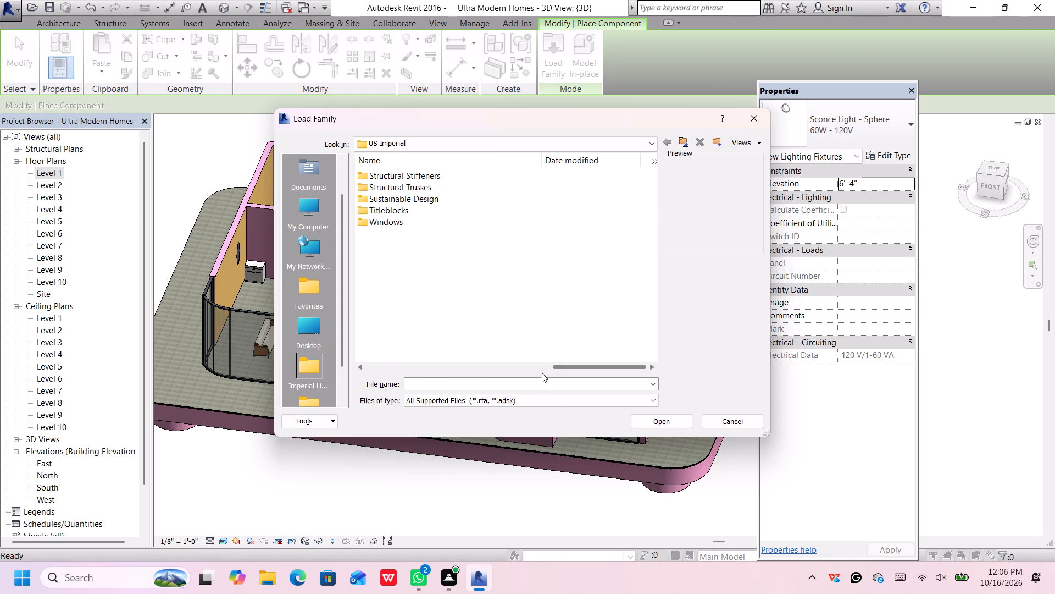
click(538, 367)
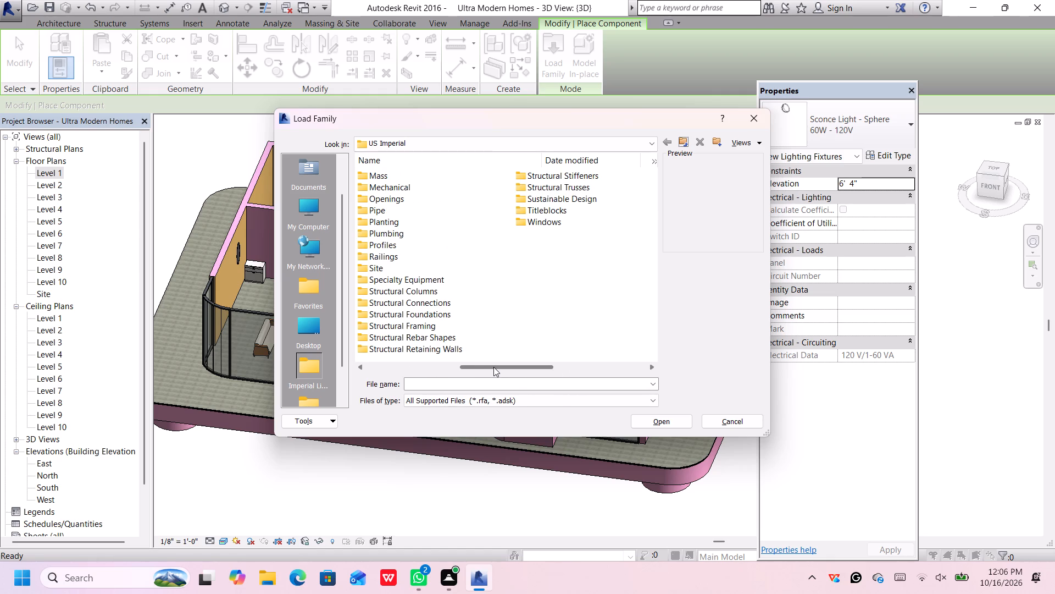
drag(493, 367, 443, 362)
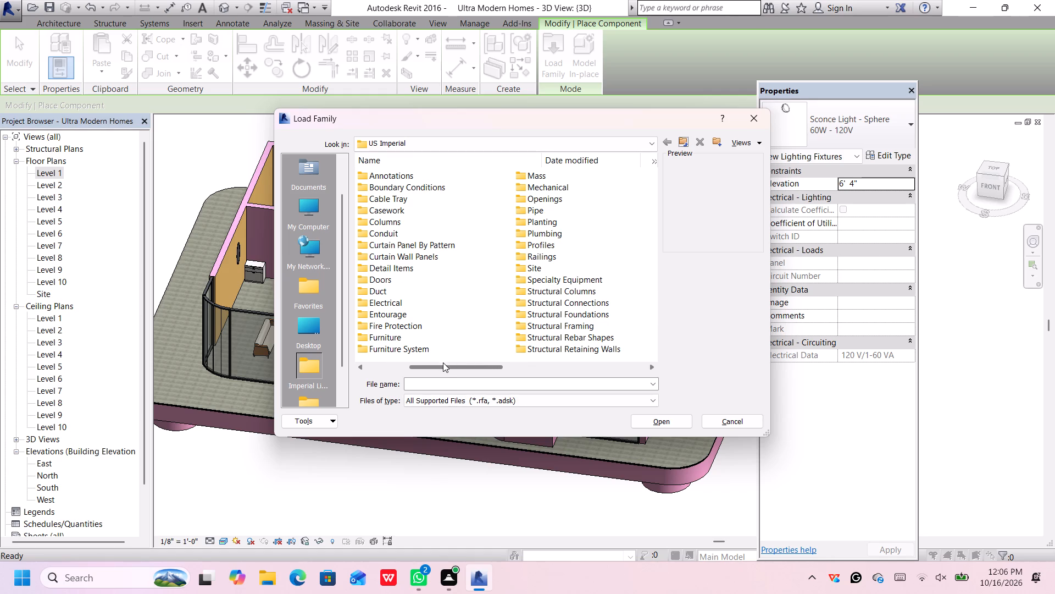
drag(443, 362, 440, 365)
click(764, 121)
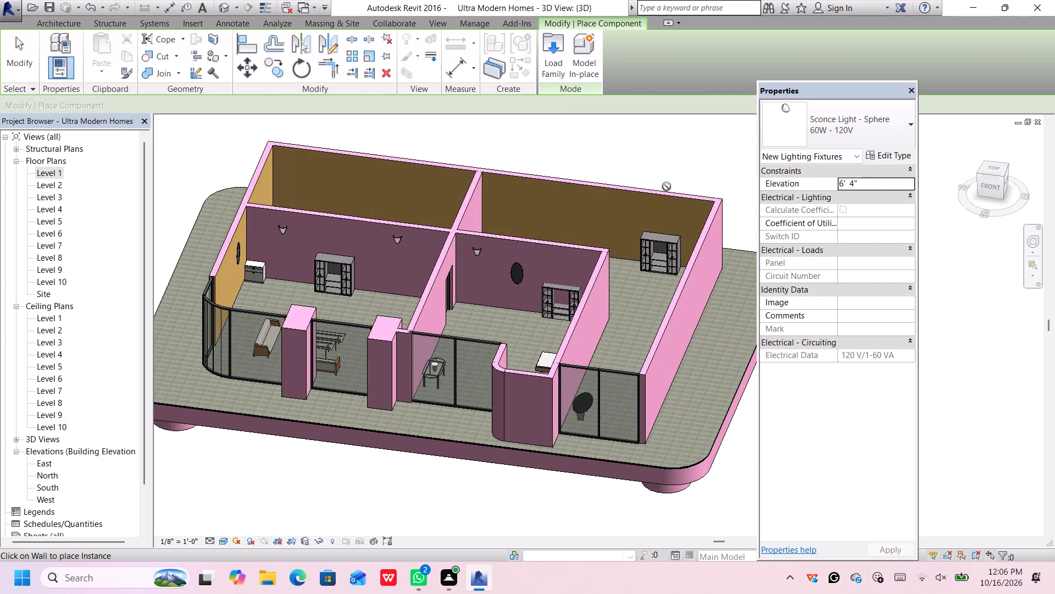
Undo the Sconce Light - Sphere loading and the uplight sconce placement on the oval-table room's back wall.
key(ctrl+z)
key(ctrl+z)
key(ctrl+z)
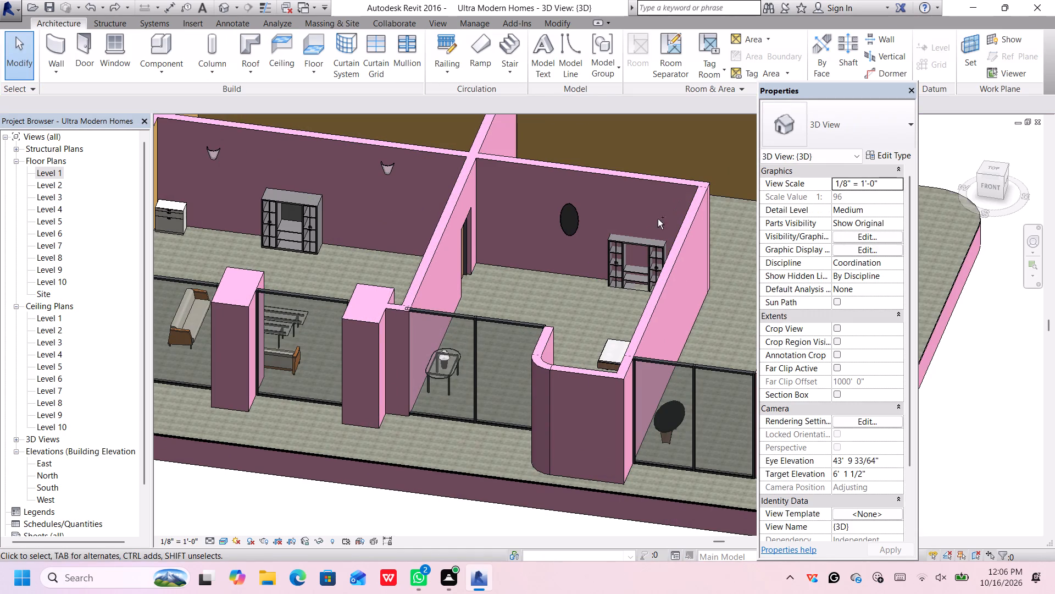
ctrl+scroll(609, 291, down, 5)
middle_drag(707, 246, 670, 242)
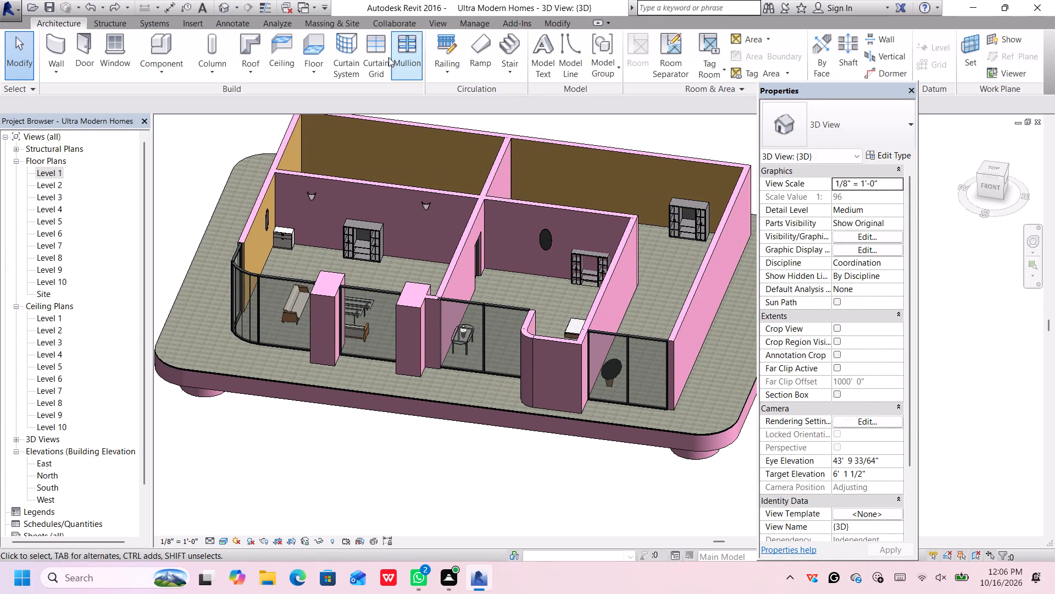
Reopen the US Imperial family library from component placement and look through its folders for Lighting, dismissing the notification.
click(159, 42)
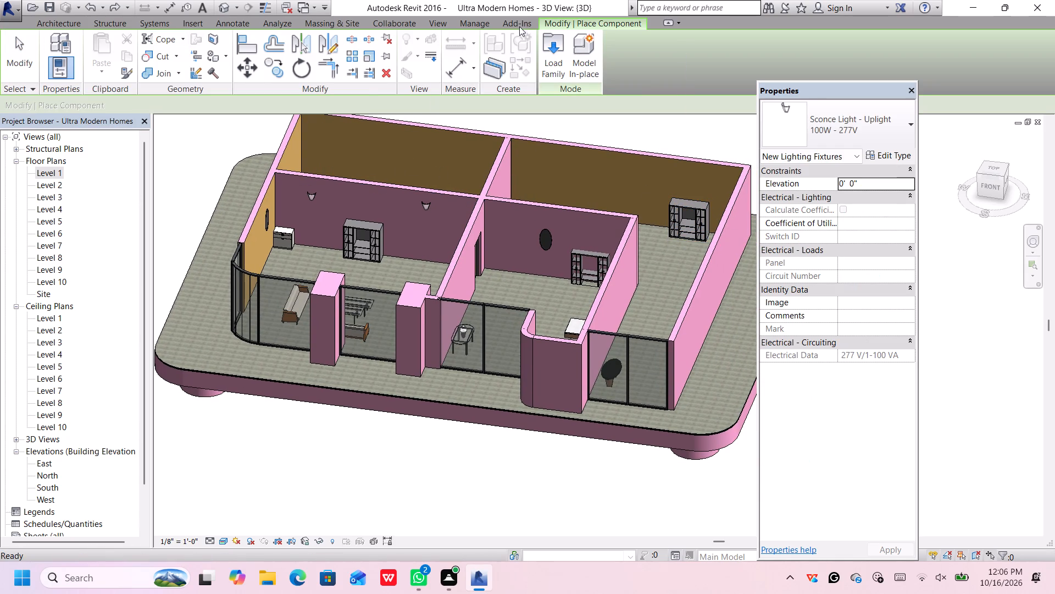
click(552, 43)
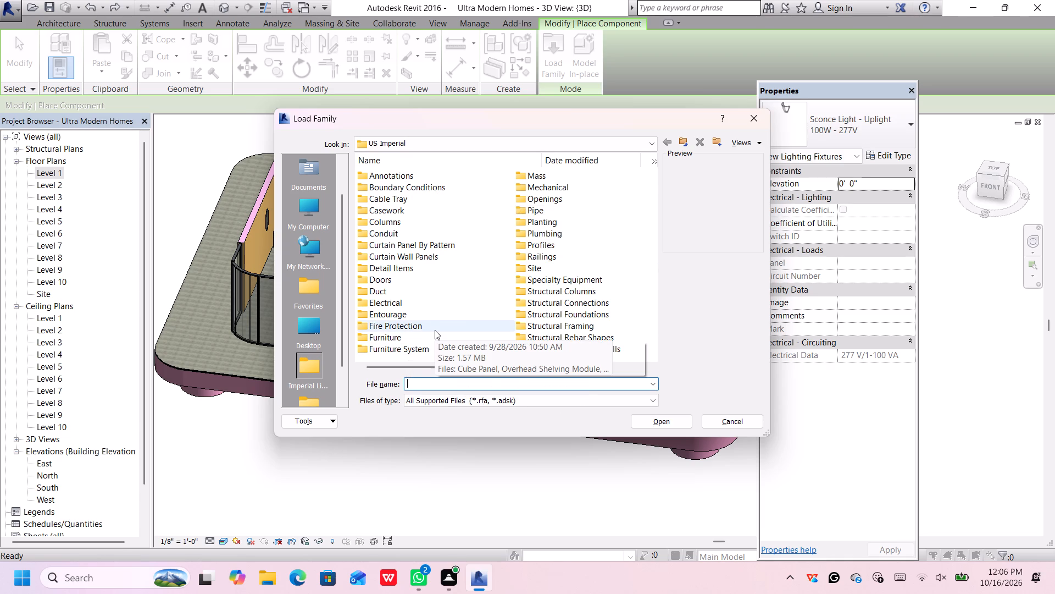
scroll(571, 269, up, 1)
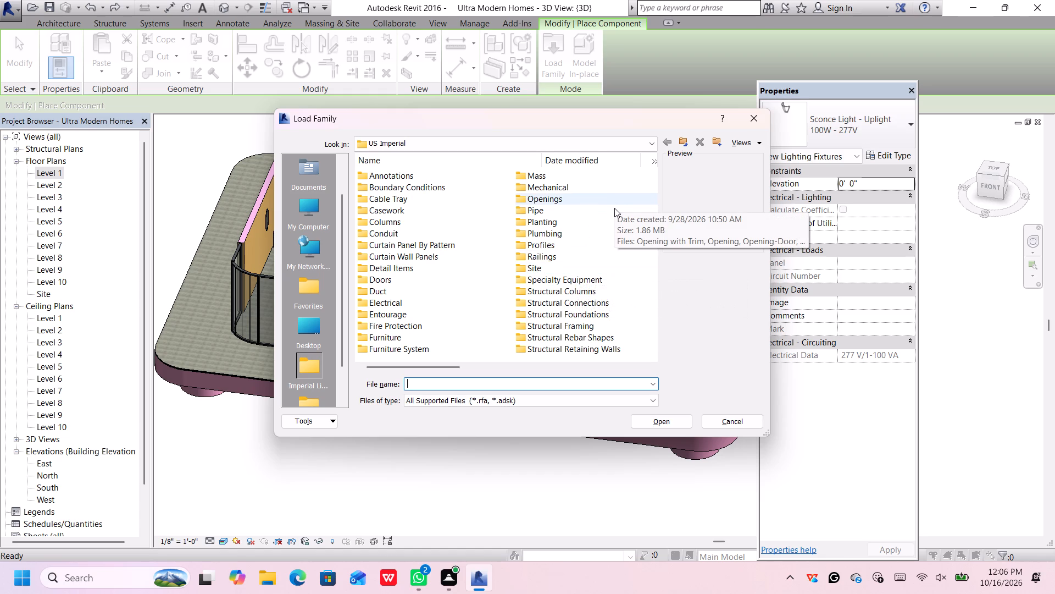
scroll(610, 218, up, 3)
scroll(578, 293, up, 3)
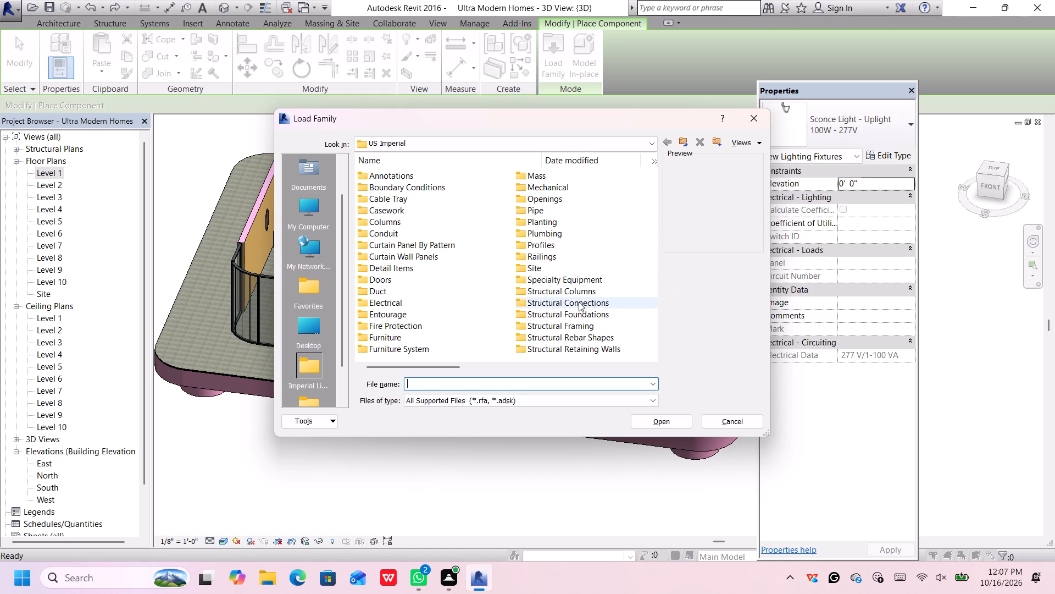
scroll(474, 366, up, 1)
scroll(468, 362, down, 2)
scroll(471, 360, up, 1)
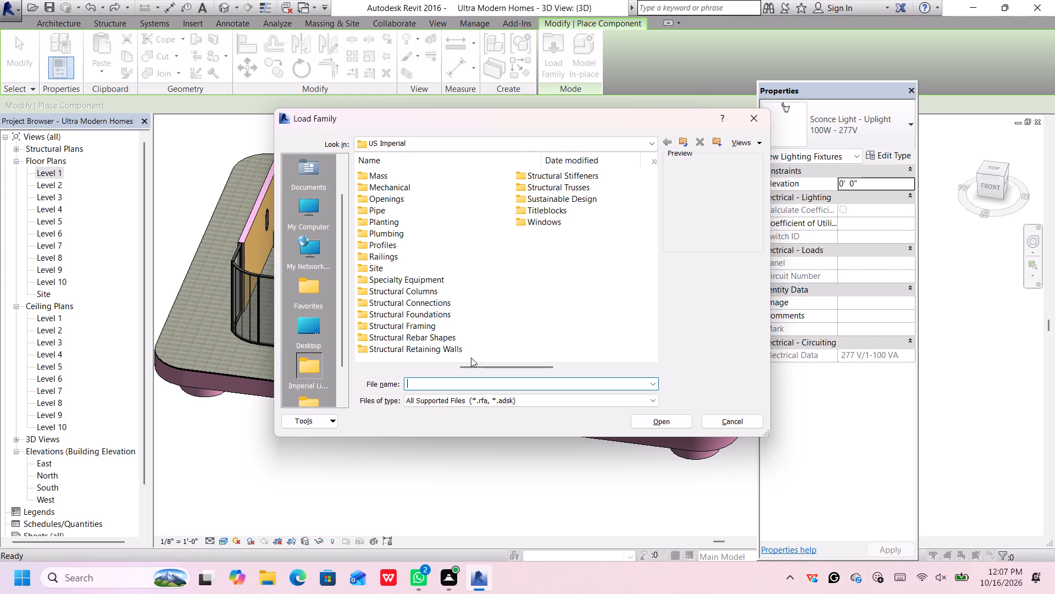
scroll(471, 358, up, 2)
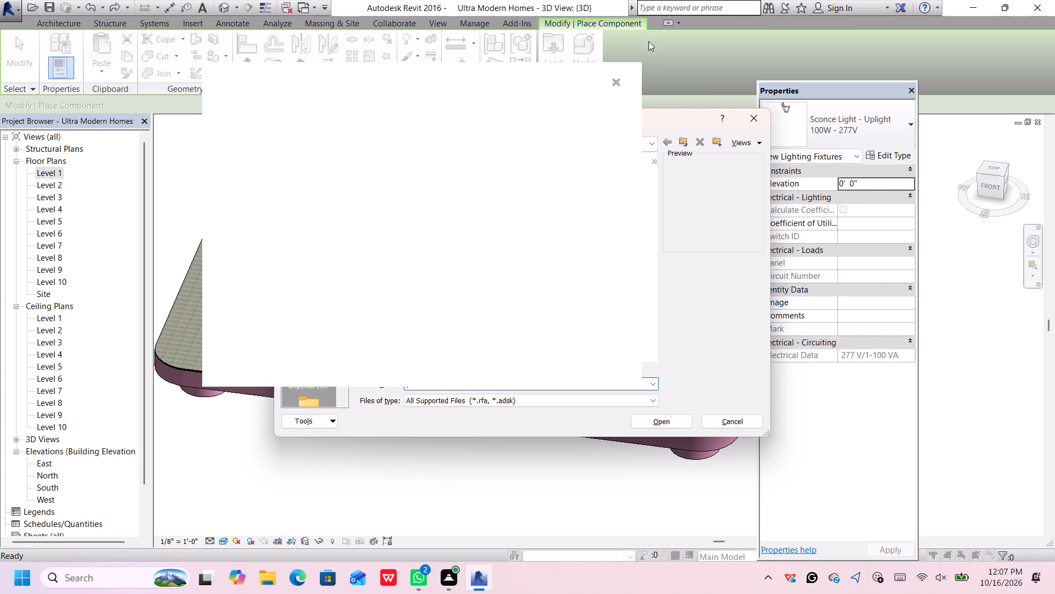
click(615, 84)
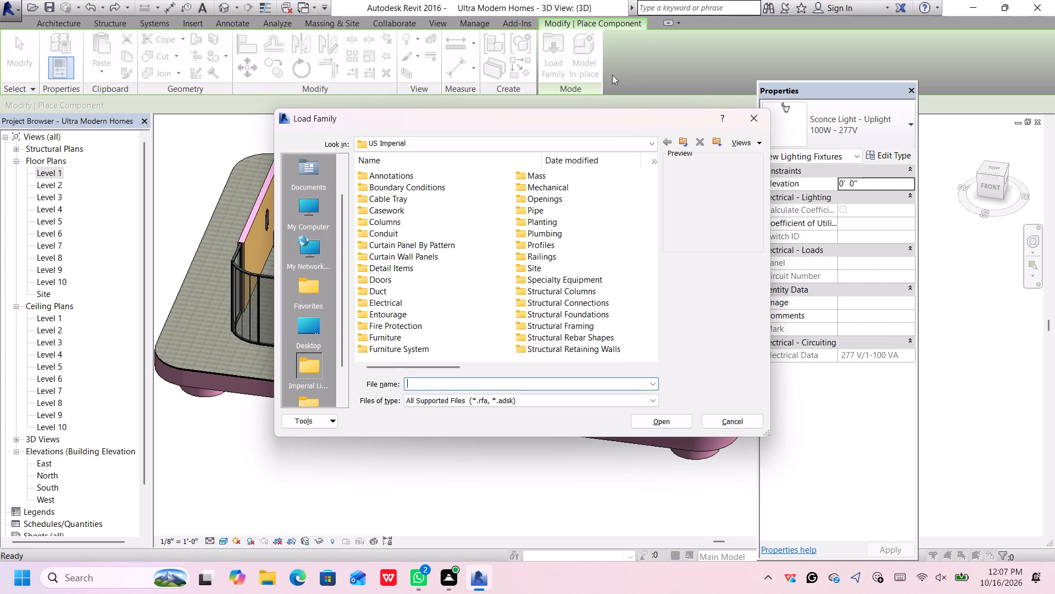
scroll(449, 247, up, 1)
scroll(449, 247, down, 1)
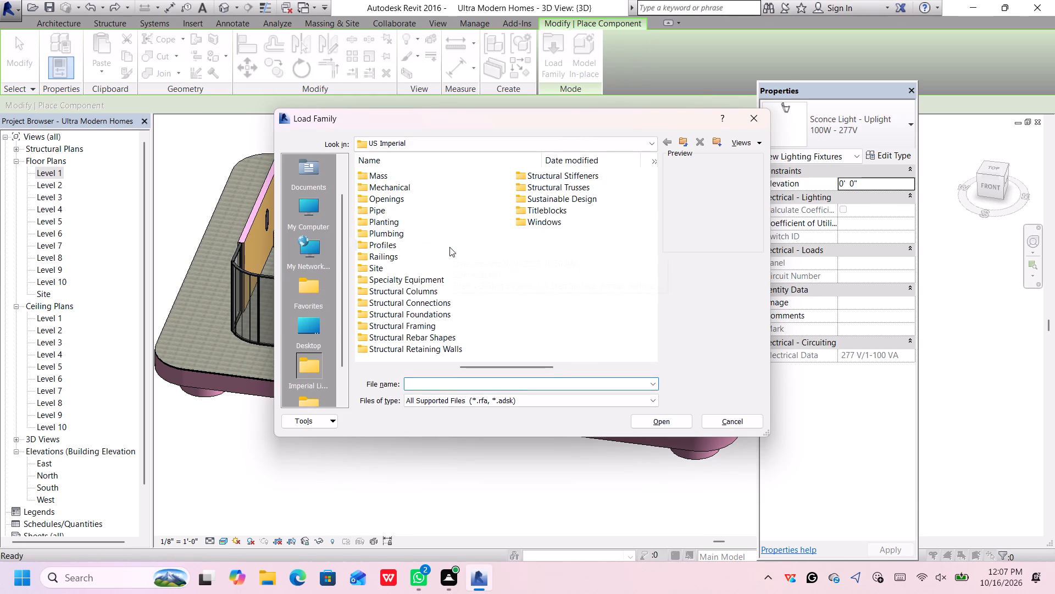
scroll(449, 247, up, 2)
Check the Annotations folder for lighting fixtures, return to the US Imperial folder list, and close the family browser.
click(485, 177)
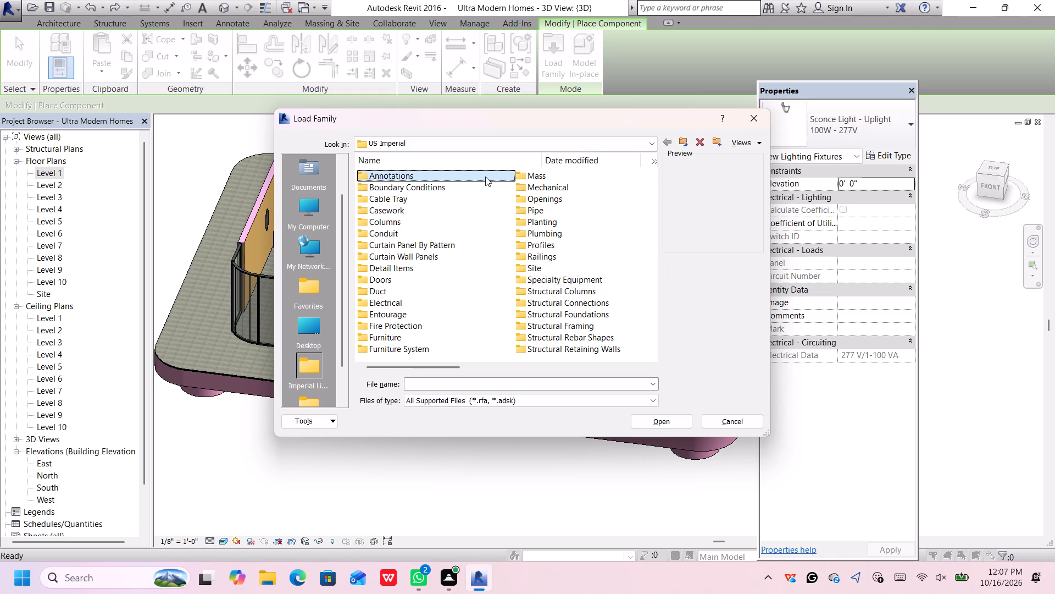
double_click(485, 177)
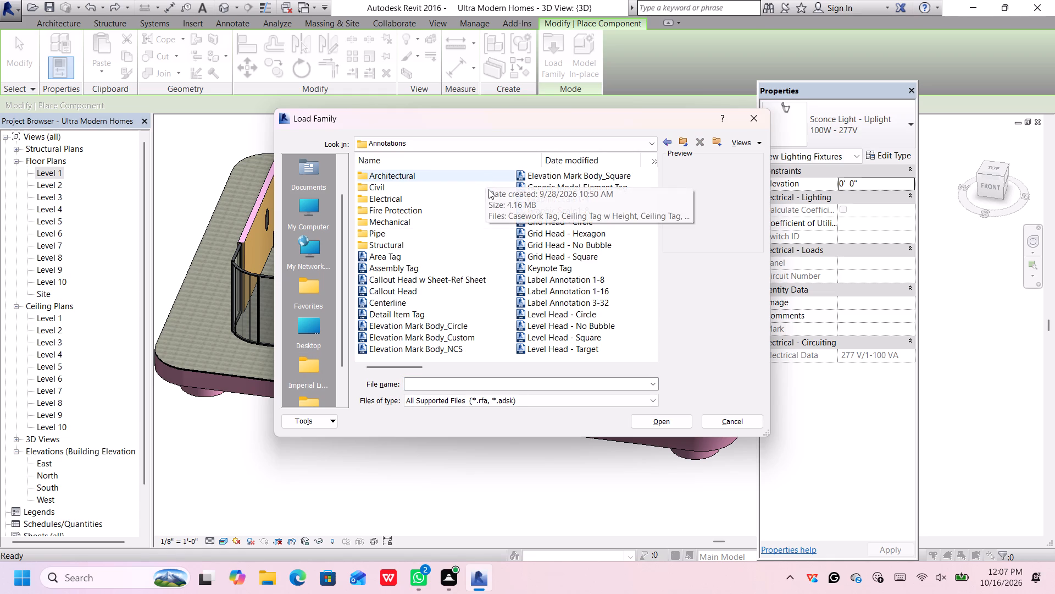
click(670, 140)
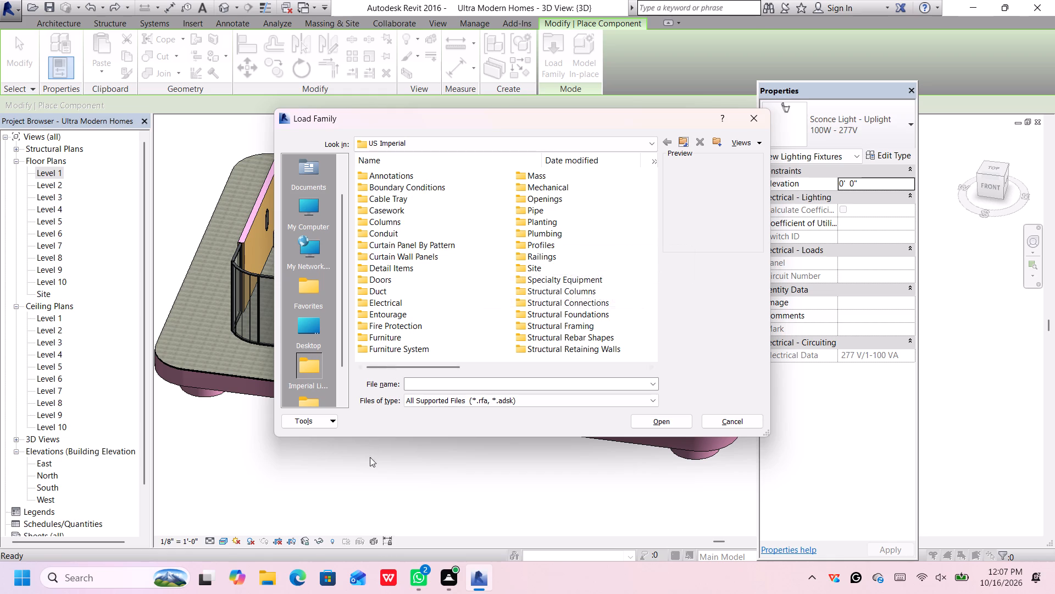
scroll(549, 291, up, 2)
scroll(430, 260, up, 2)
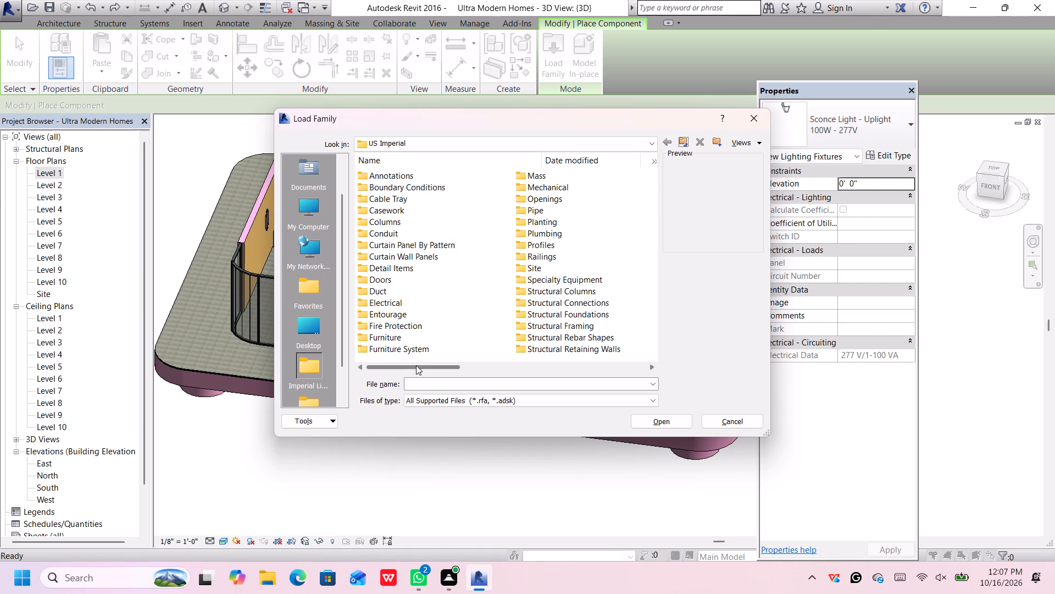
scroll(407, 342, up, 2)
click(699, 139)
scroll(552, 216, up, 2)
scroll(507, 263, up, 1)
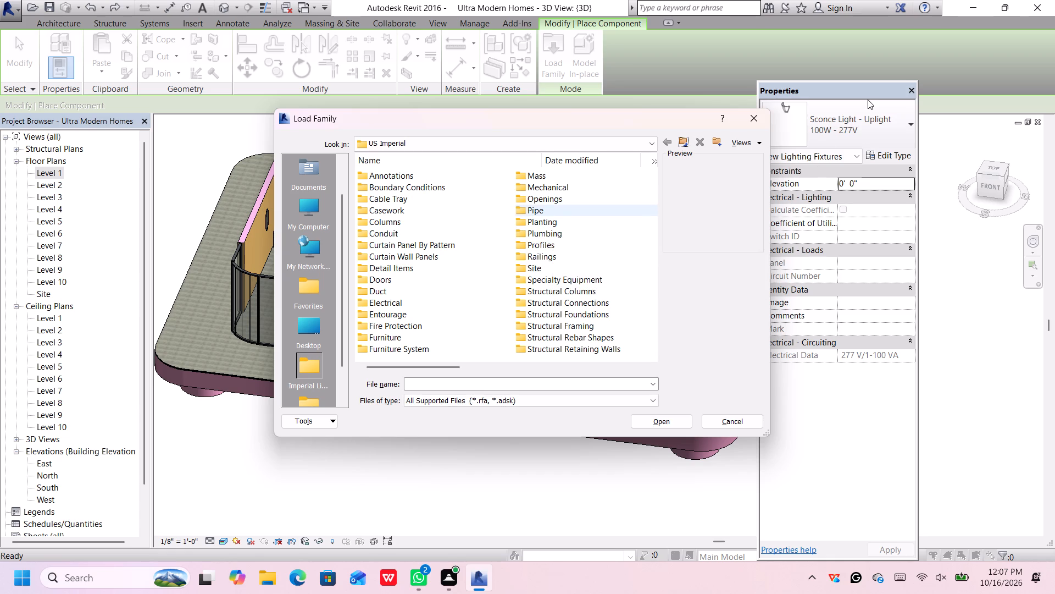
click(748, 124)
Examine the uplight sconces on the living room's back wall and the table lamp on the oval glass table.
scroll(495, 355, up, 2)
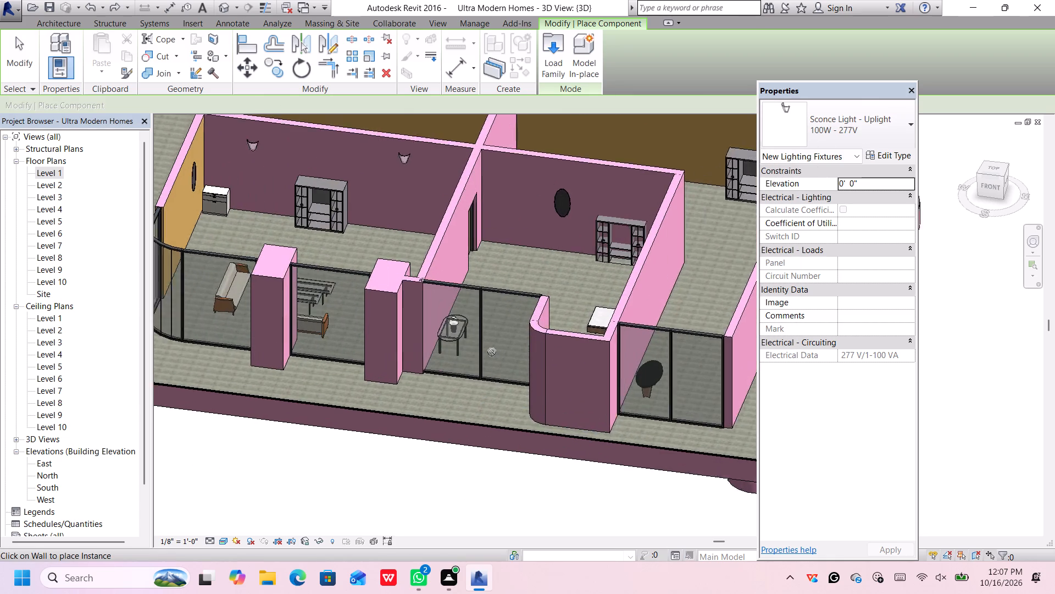
scroll(492, 352, up, 2)
middle_drag(471, 359, 445, 323)
middle_click(440, 315)
middle_drag(440, 316, 460, 349)
middle_drag(468, 361, 509, 482)
middle_click(510, 487)
middle_click(511, 490)
middle_click(512, 492)
middle_click(512, 492)
scroll(451, 268, up, 1)
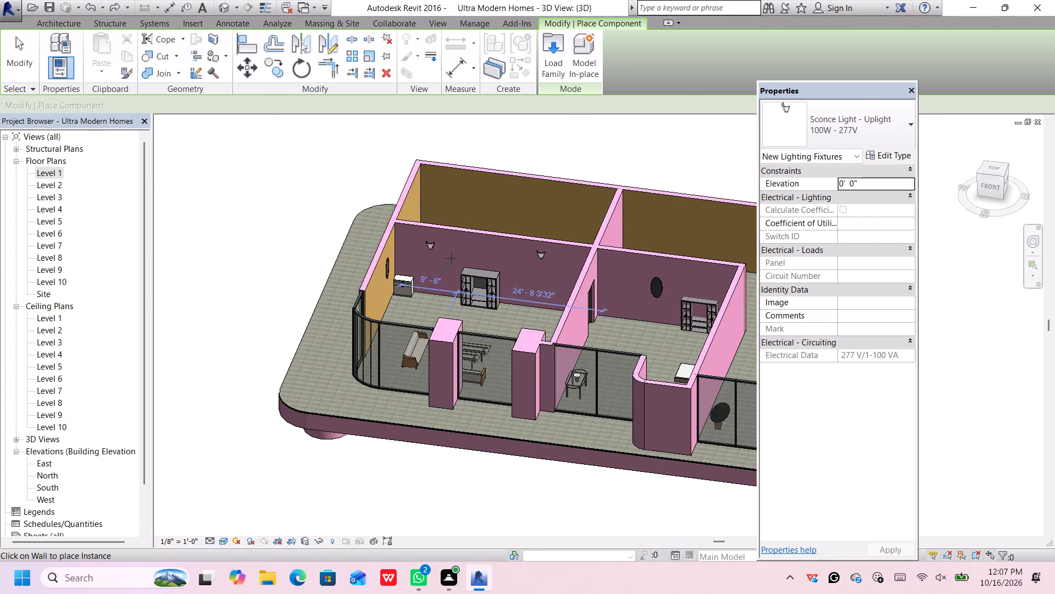
scroll(451, 258, up, 17)
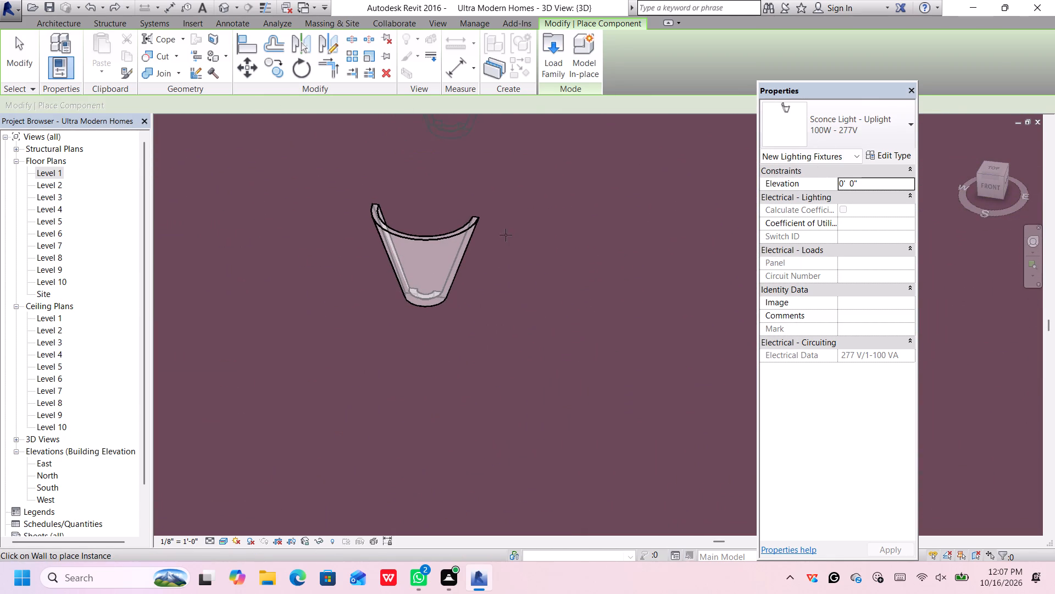
scroll(437, 279, down, 11)
middle_drag(537, 295, 373, 179)
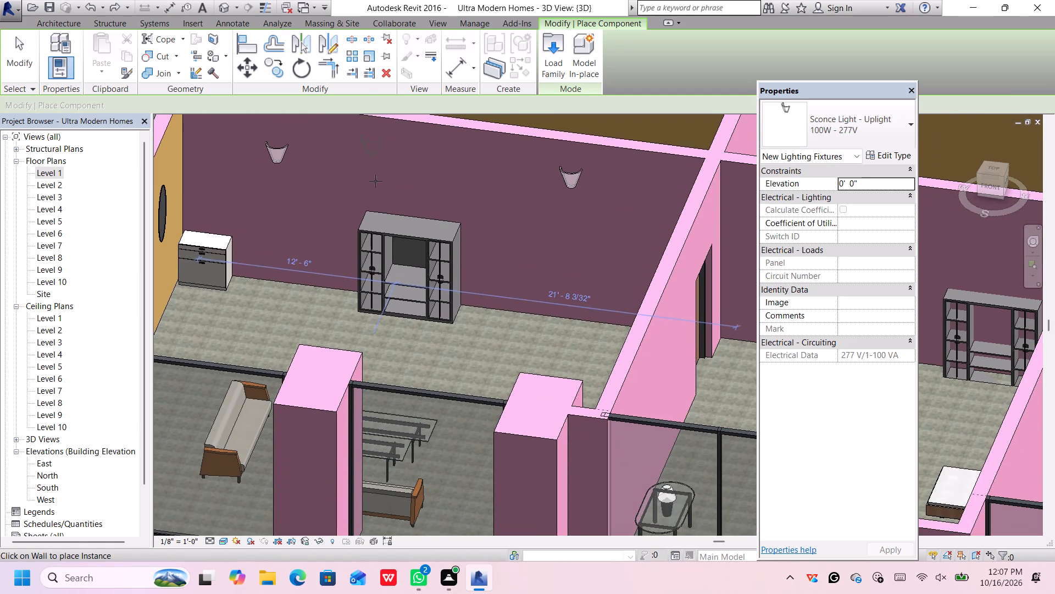
middle_drag(518, 482, 369, 256)
scroll(501, 294, up, 8)
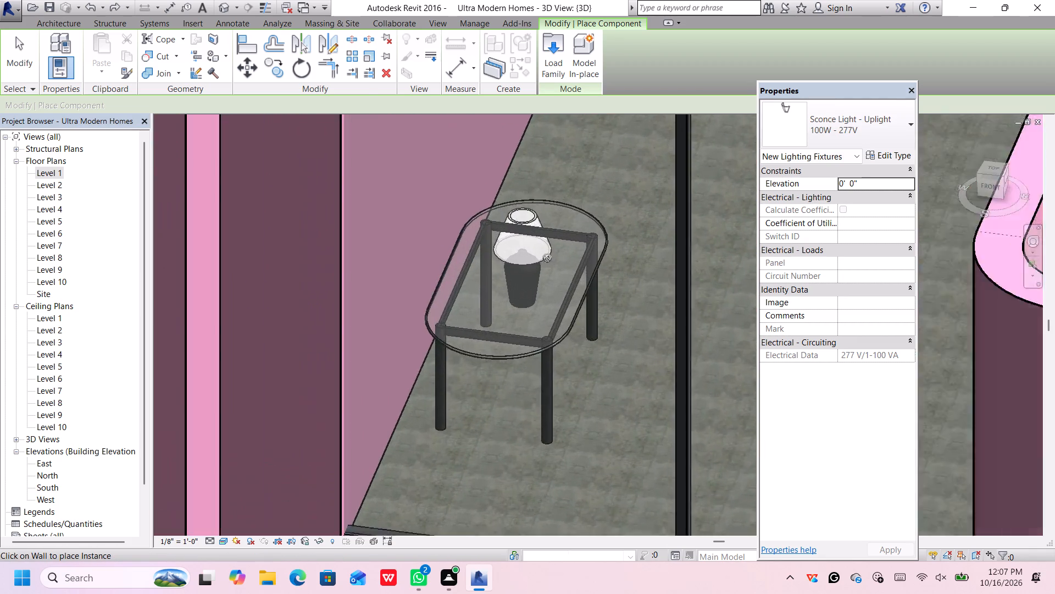
scroll(547, 258, up, 2)
scroll(546, 259, down, 9)
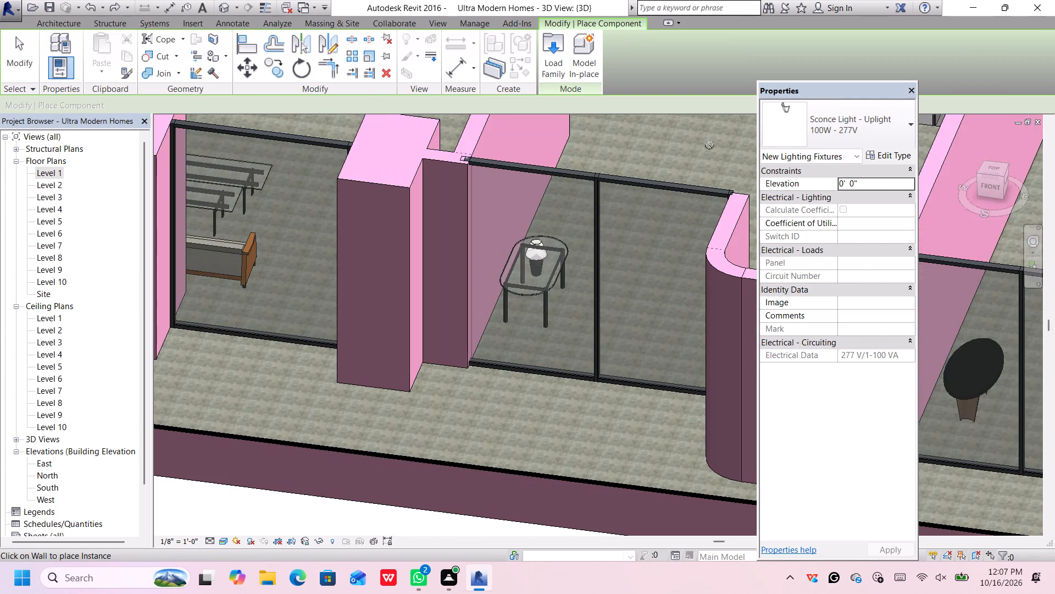
Choose the Floor Lamp - Torchiere 120V type as the component for placement.
click(802, 123)
scroll(805, 305, up, 2)
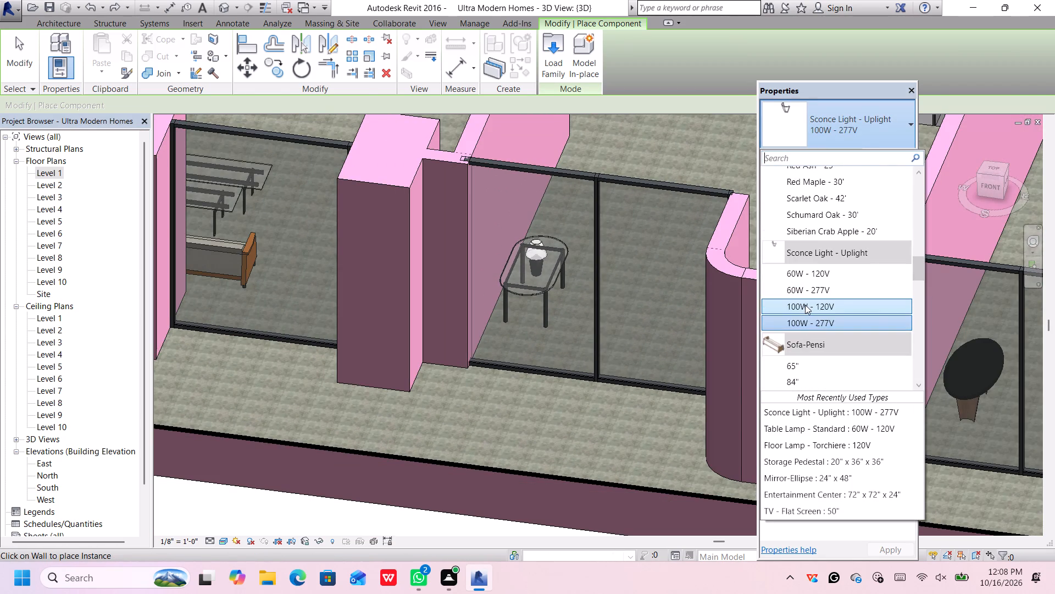
scroll(805, 305, up, 10)
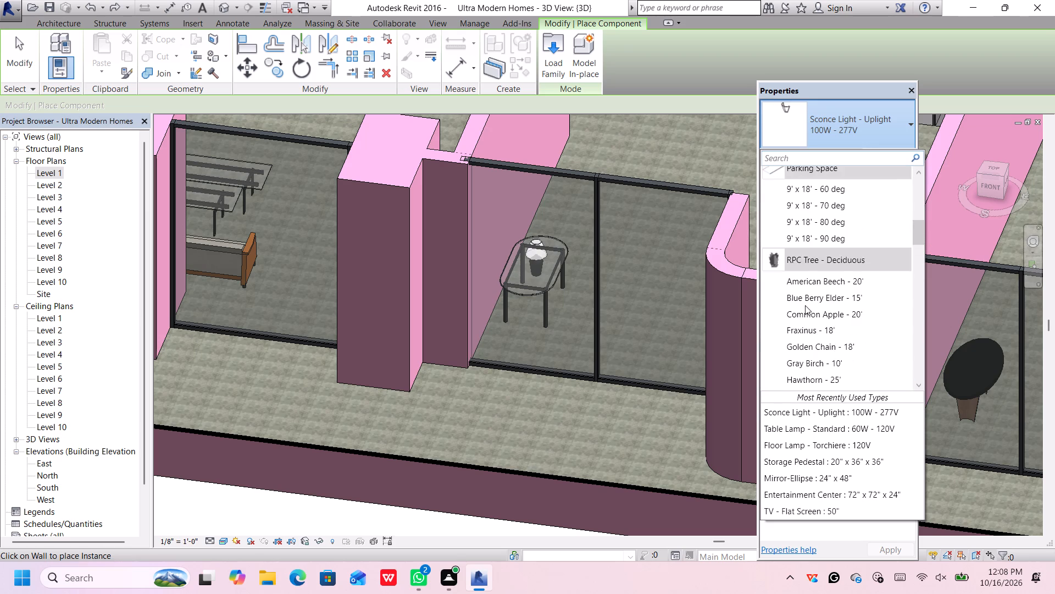
scroll(805, 305, up, 7)
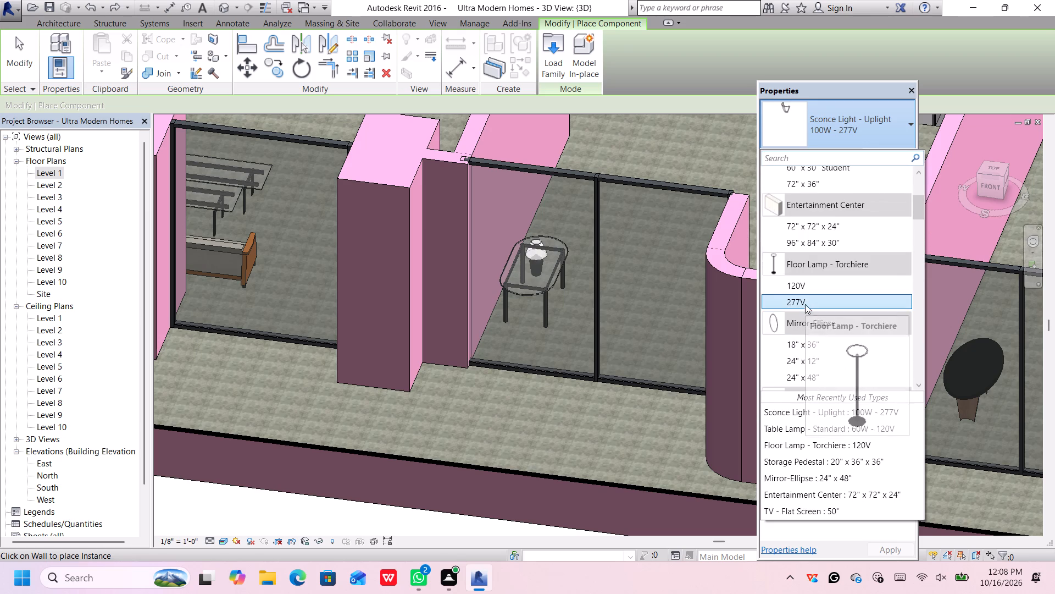
click(820, 283)
scroll(662, 320, down, 3)
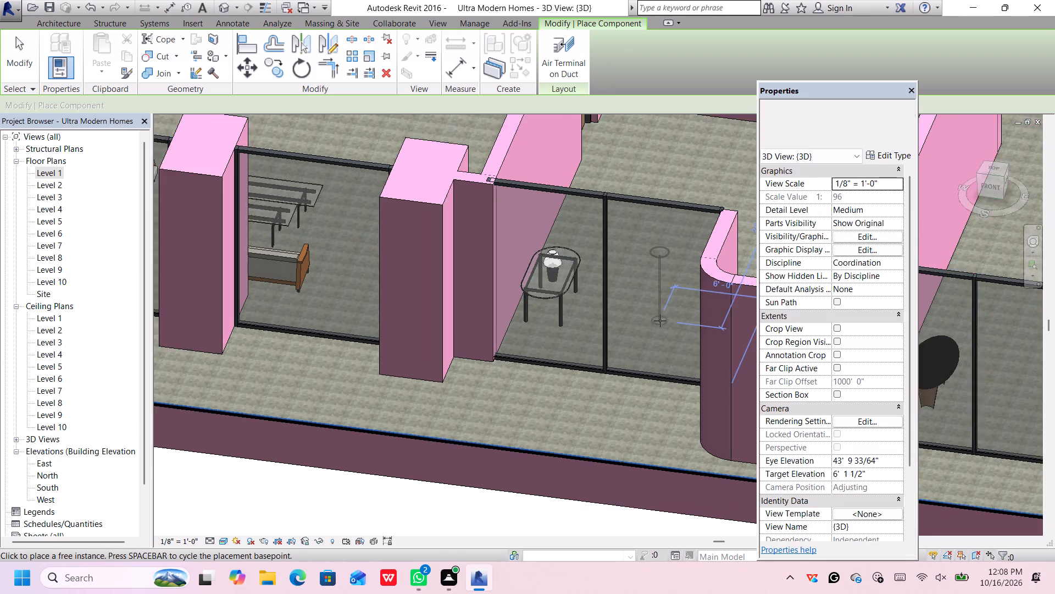
scroll(660, 321, down, 4)
middle_drag(642, 322, 424, 431)
scroll(540, 139, up, 4)
Reopen the US Imperial family library and look for Lighting, trying the File folder type filter and checking the folders from Mechanical to Railings.
click(558, 39)
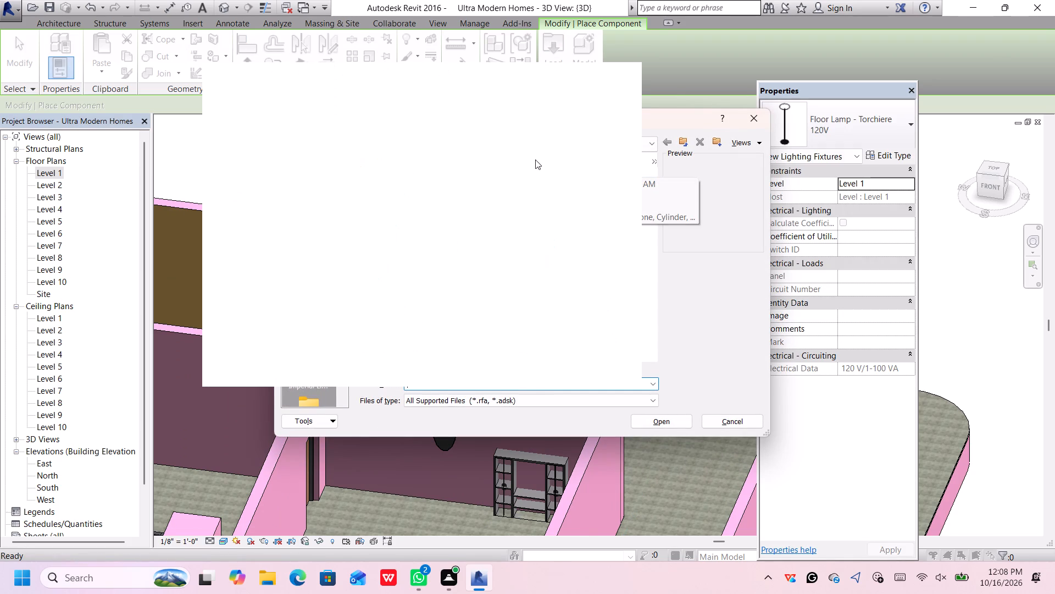
click(617, 82)
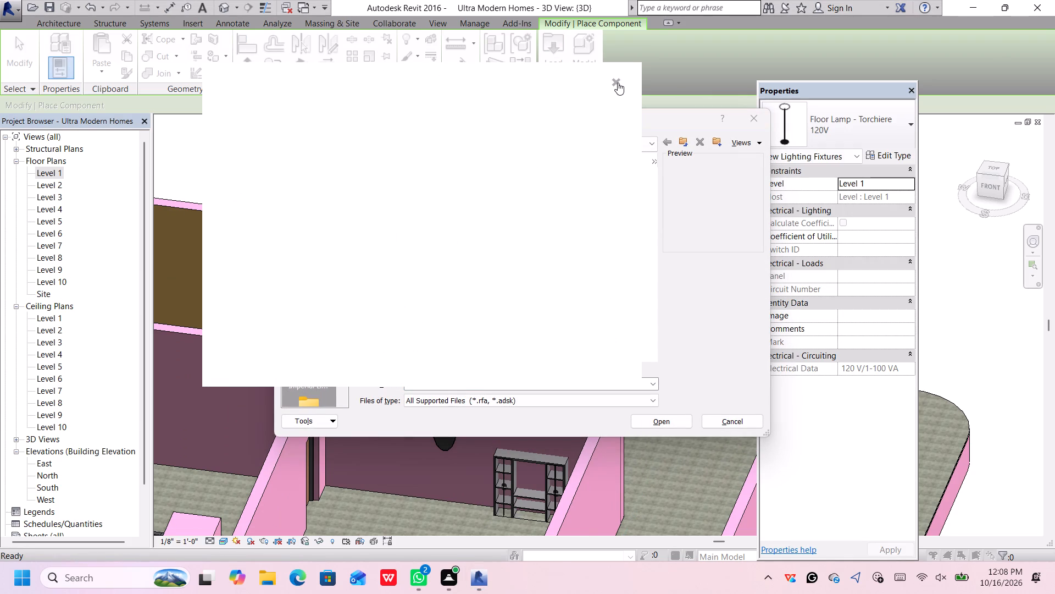
scroll(547, 236, up, 3)
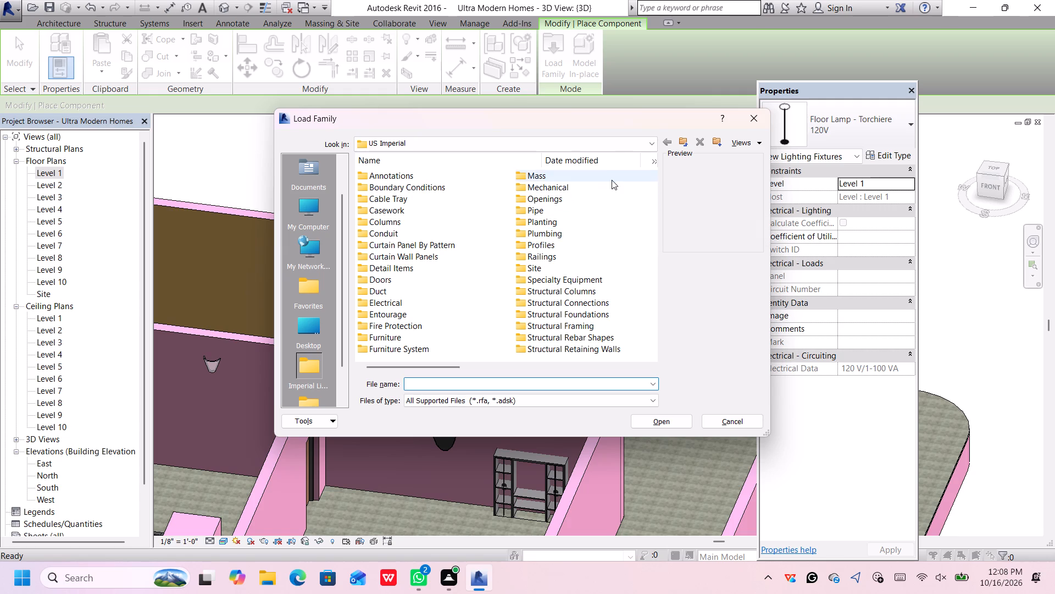
click(656, 160)
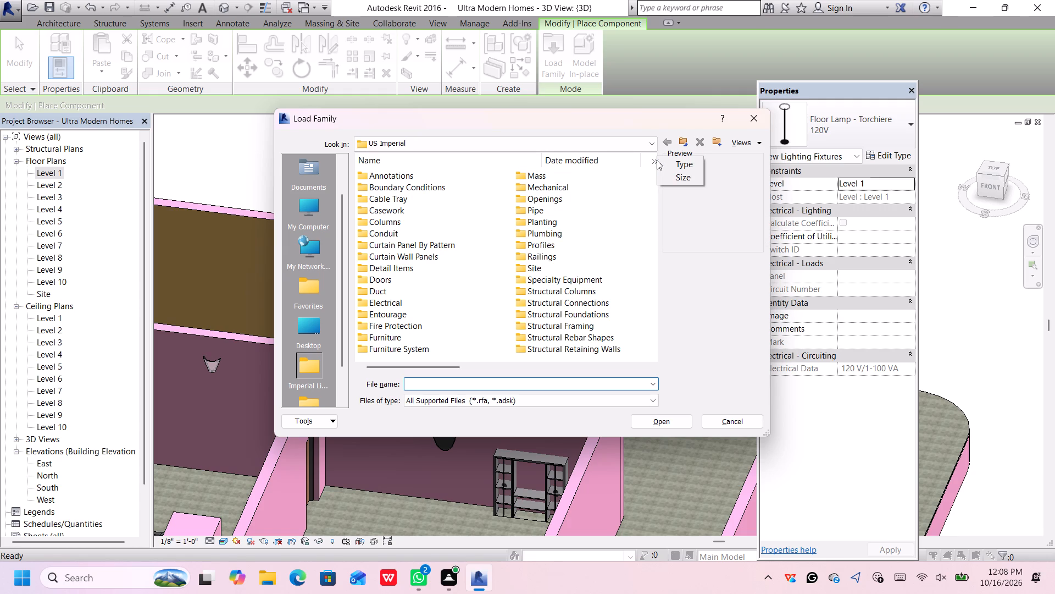
click(665, 162)
click(668, 158)
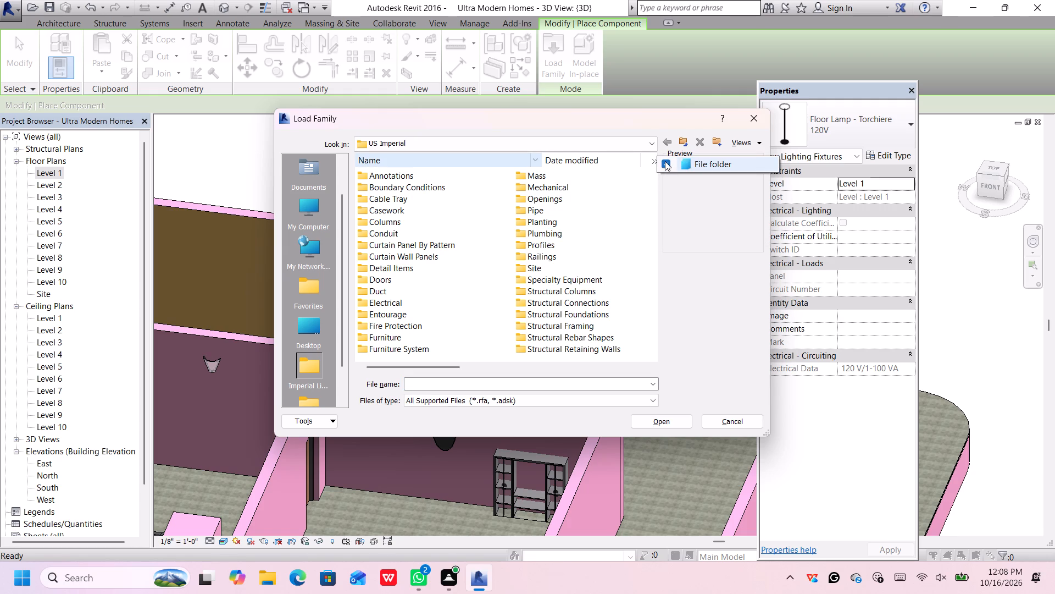
click(667, 158)
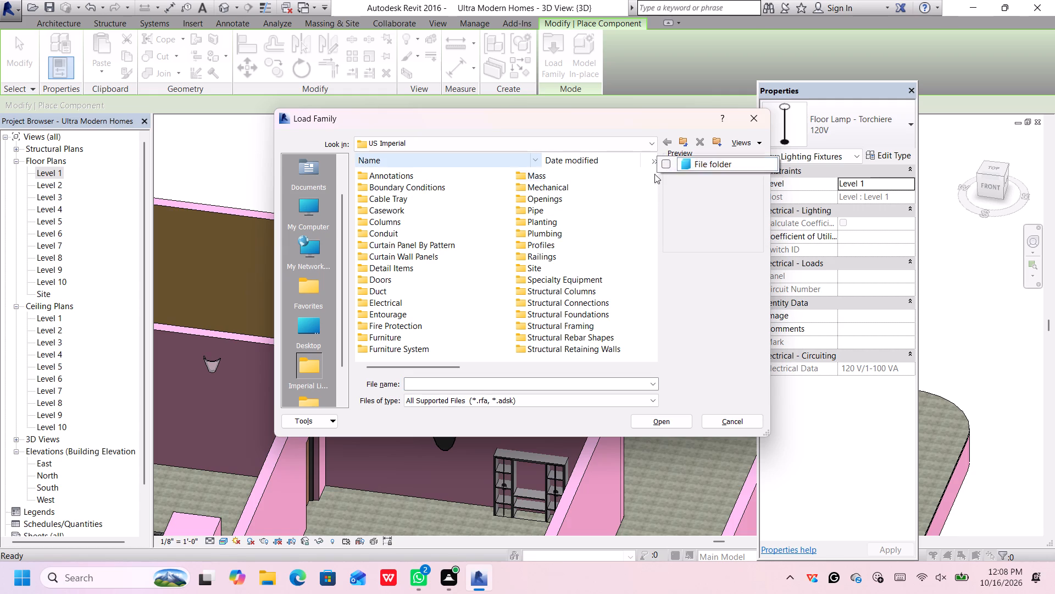
click(640, 189)
key(VK_185)
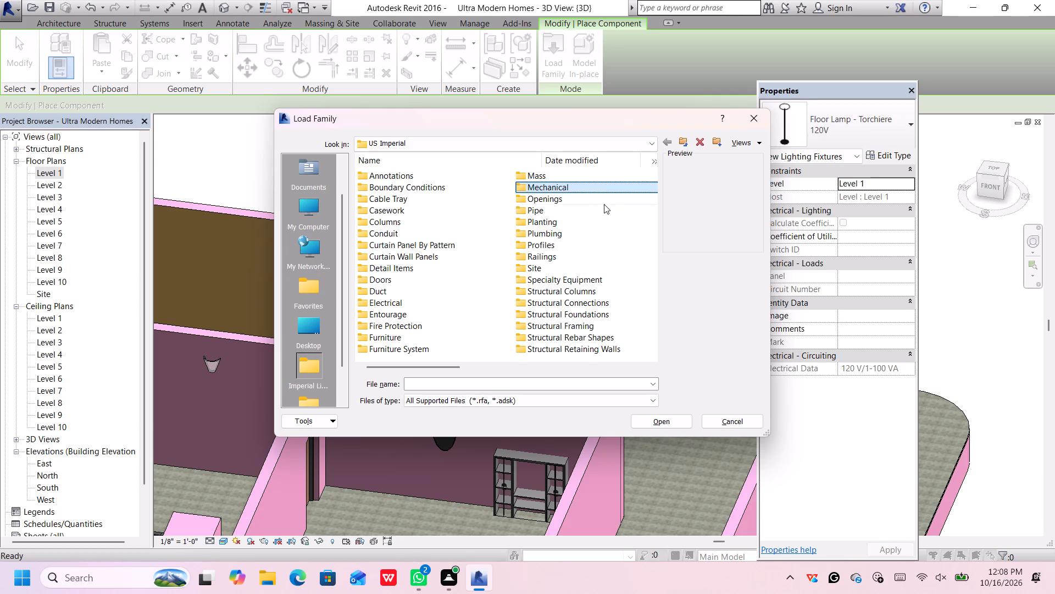
click(603, 205)
click(598, 217)
click(598, 232)
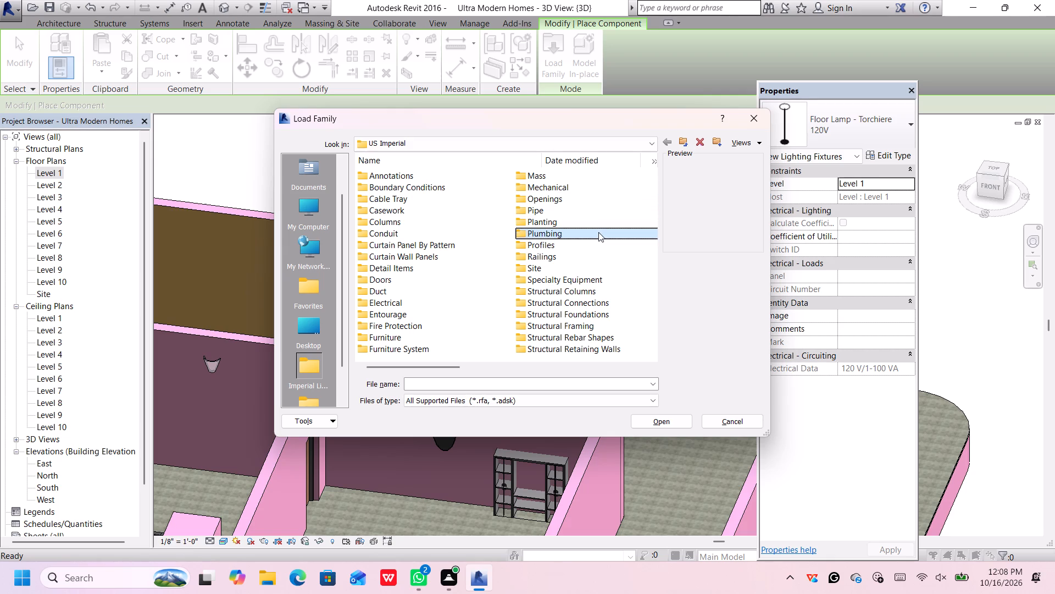
click(596, 242)
click(592, 258)
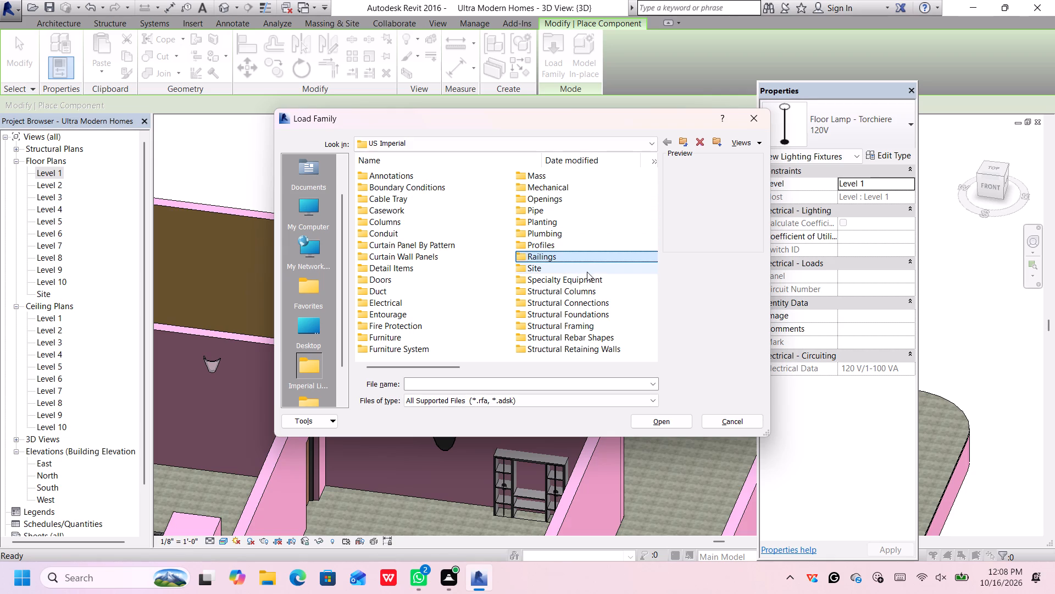
Look through the full US Imperial folder list for a Lighting folder, then close the family browser.
scroll(419, 380, up, 1)
scroll(427, 307, up, 2)
scroll(508, 300, up, 4)
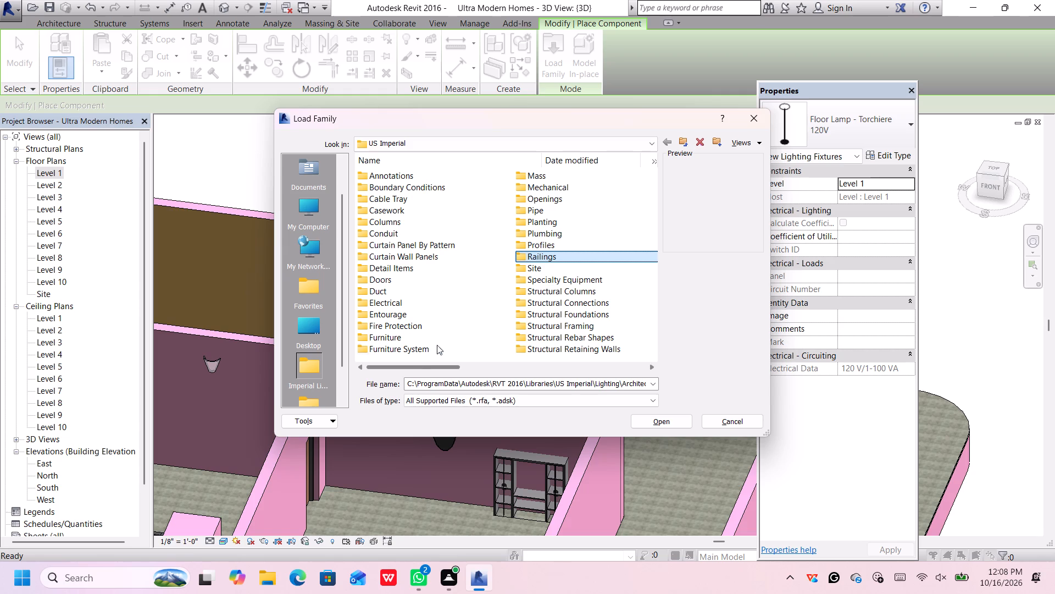
click(466, 369)
click(461, 366)
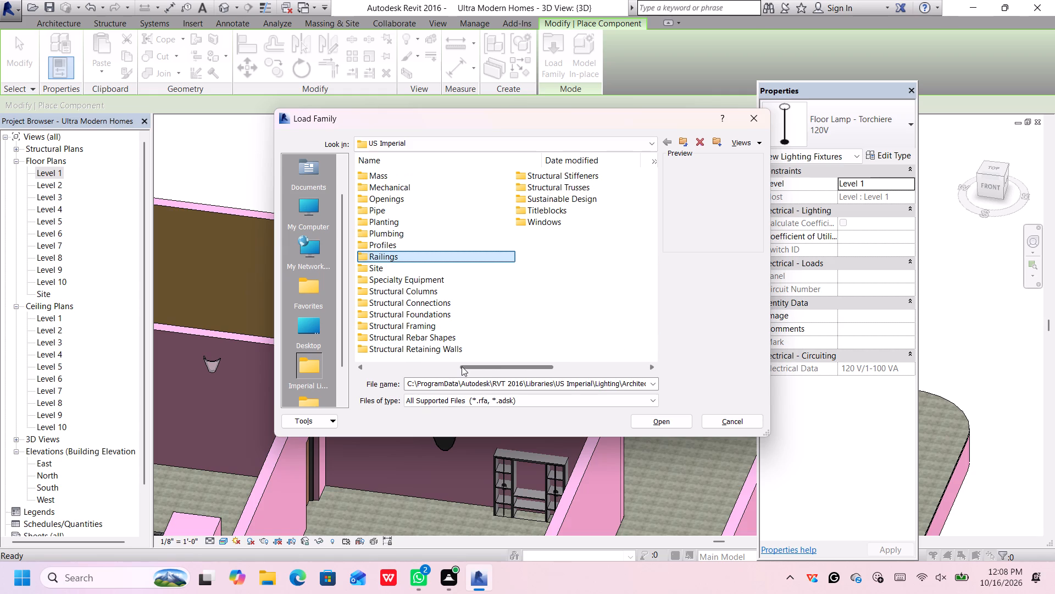
click(452, 366)
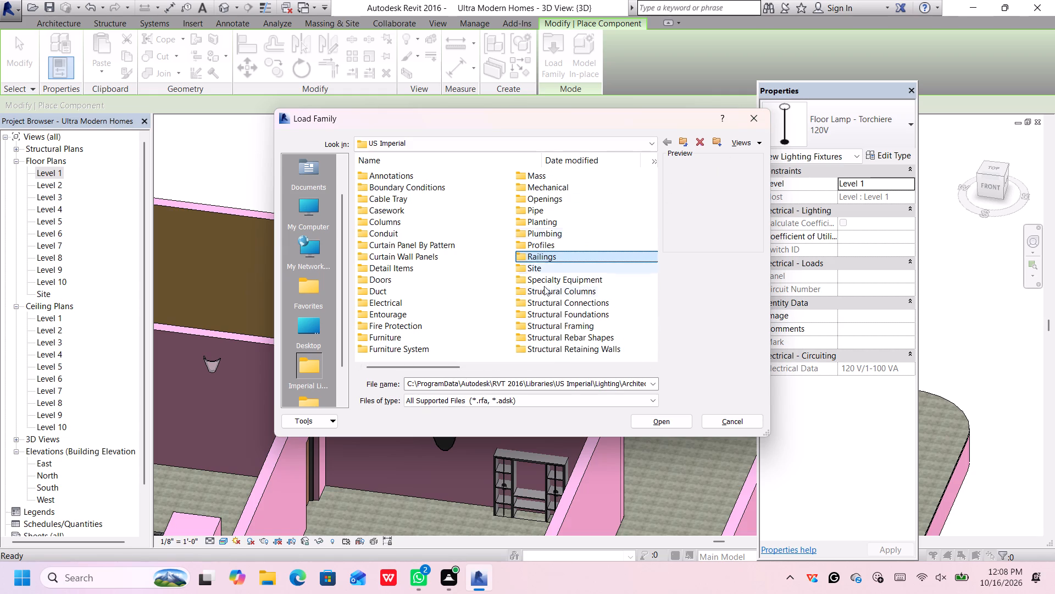
click(748, 120)
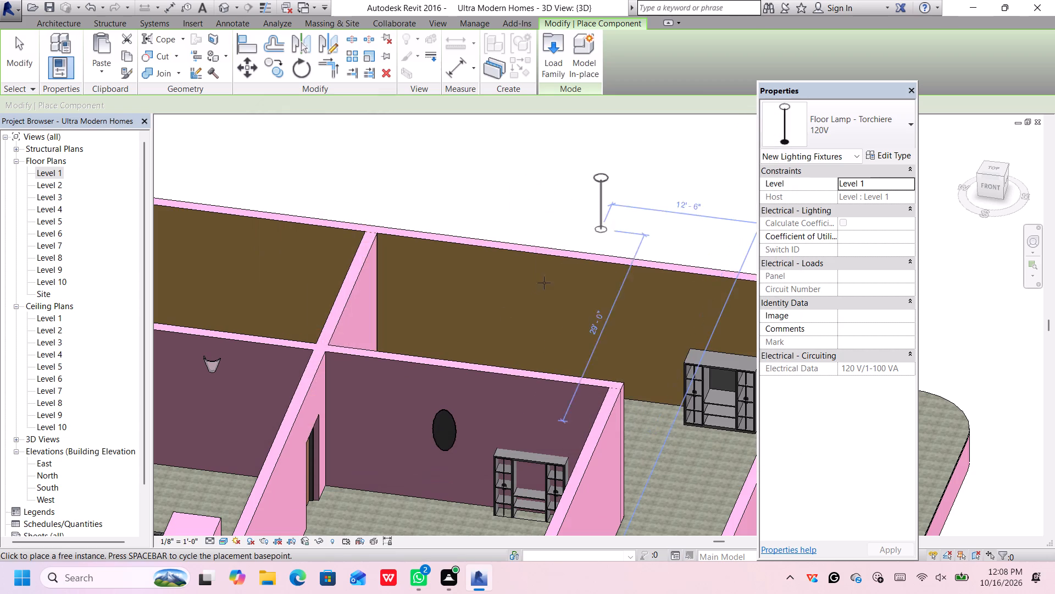
Place two Floor Lamp - Torchiere 120V fixtures in the long side room, one beside the entertainment center and one near the glazed front.
scroll(657, 416, up, 1)
click(662, 417)
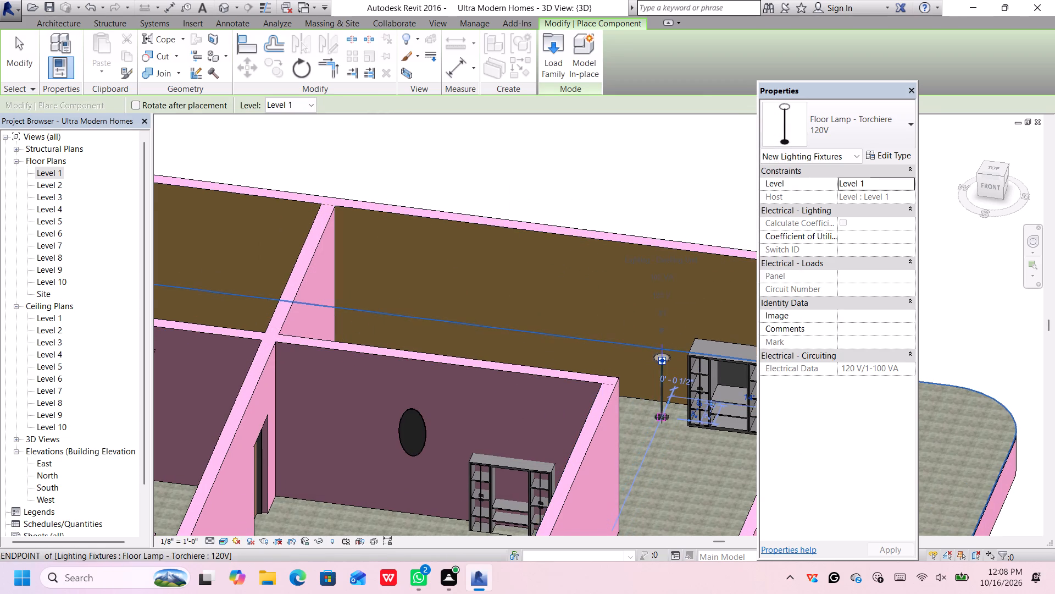
scroll(662, 417, down, 6)
middle_drag(660, 415, 623, 296)
scroll(625, 307, up, 4)
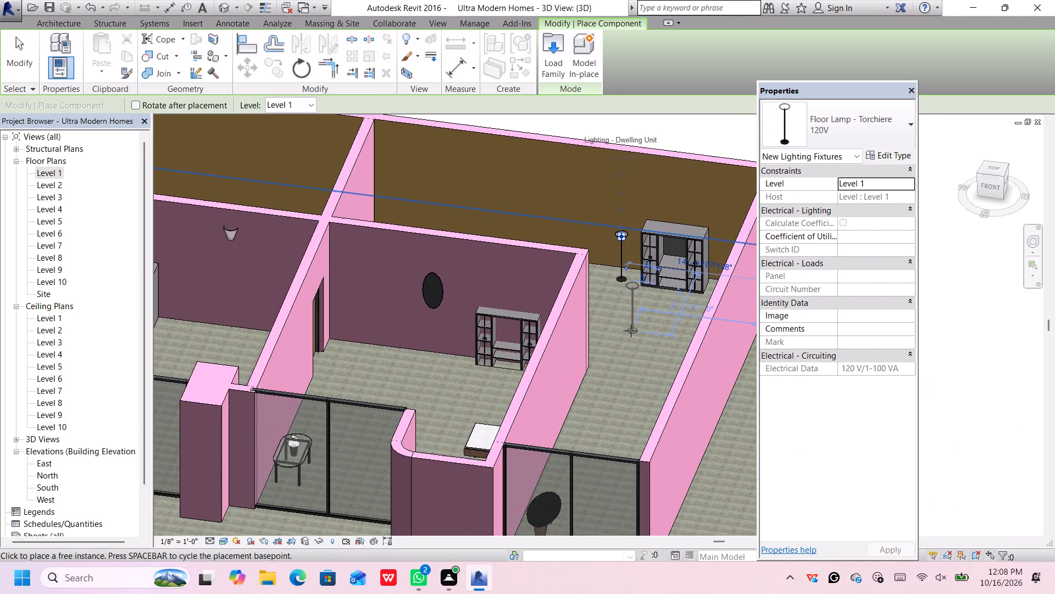
scroll(631, 331, down, 2)
middle_drag(632, 329, 635, 304)
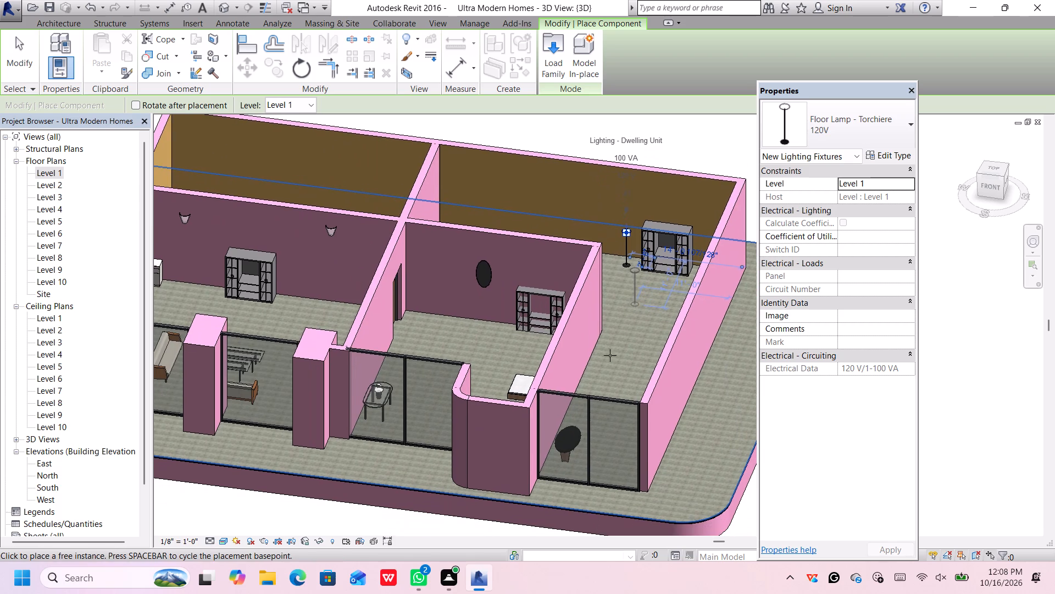
scroll(592, 383, up, 5)
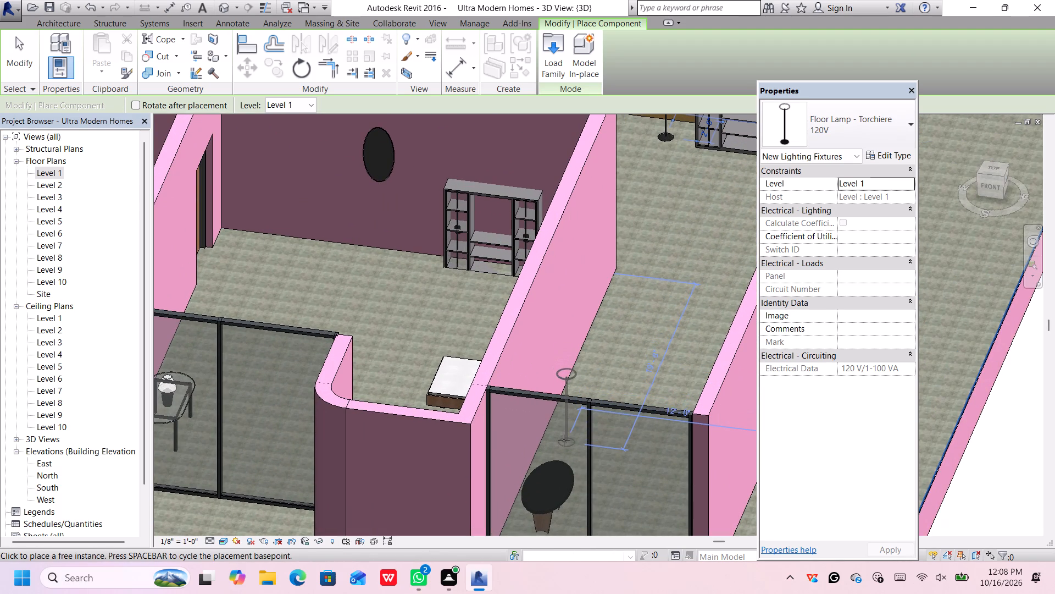
click(564, 441)
Place a torchiere floor lamp against the back wall of the adjoining room, between the dark oval wall piece and the entertainment center.
scroll(579, 383, down, 7)
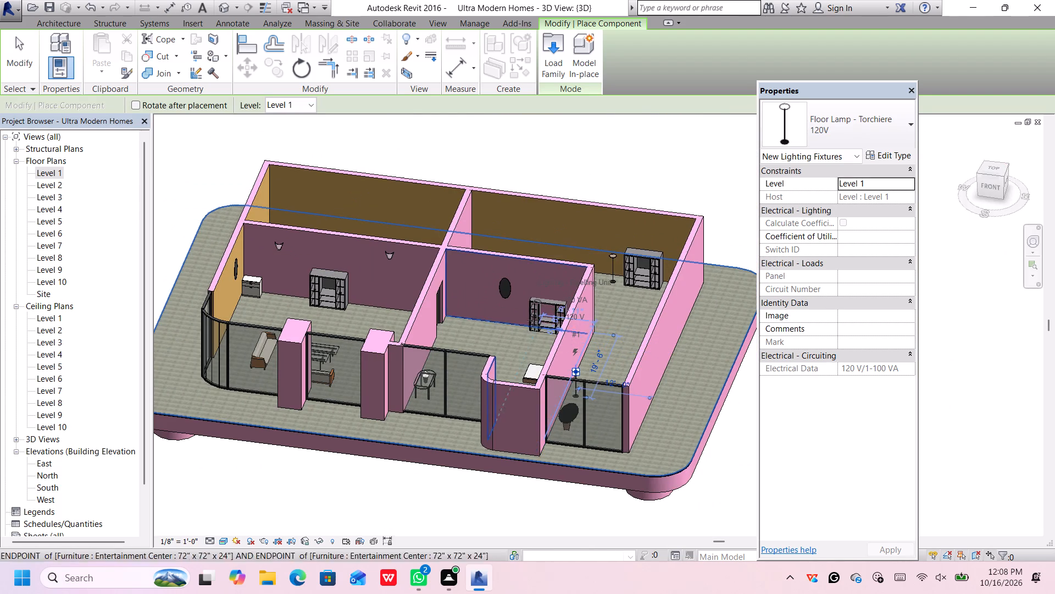
scroll(499, 307, up, 5)
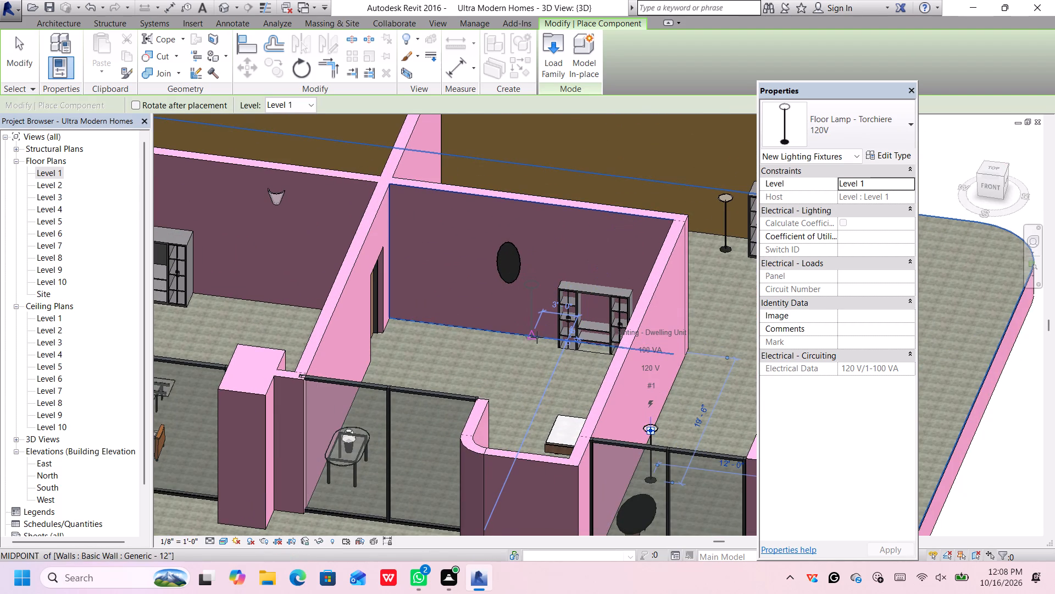
click(537, 337)
Place a torchiere floor lamp beside the double bed in the back bedroom and end the placement.
scroll(536, 337, down, 3)
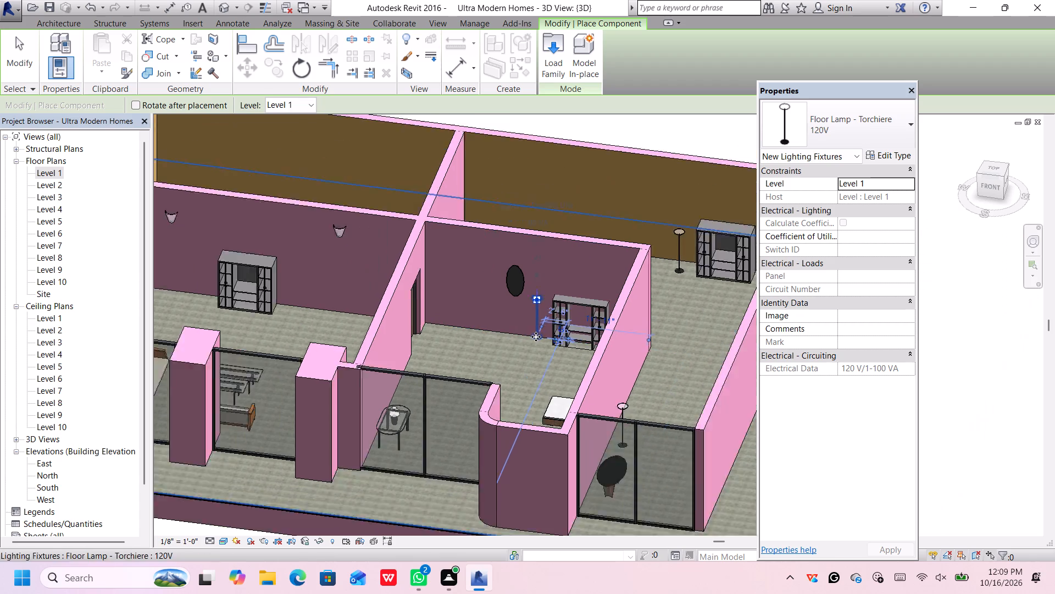
scroll(536, 337, down, 3)
middle_drag(503, 343, 503, 343)
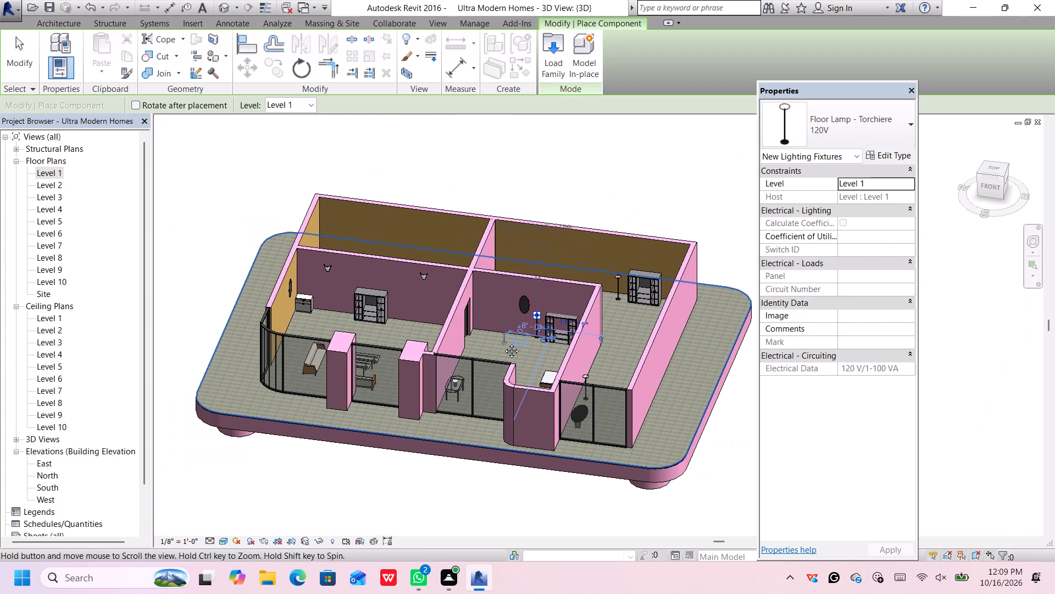
middle_drag(503, 343, 536, 333)
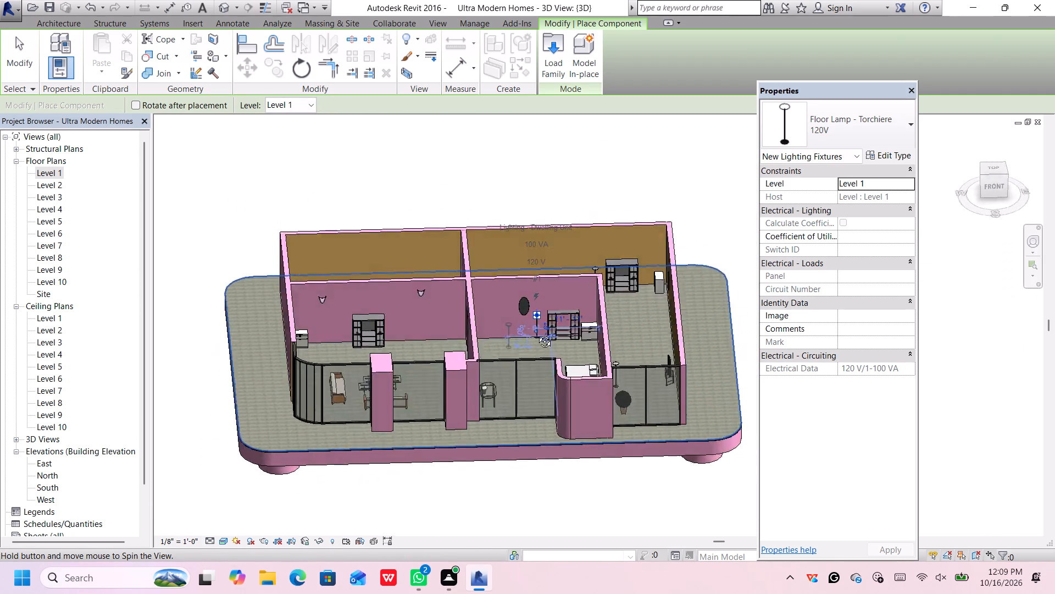
middle_drag(536, 333, 364, 305)
scroll(567, 205, up, 5)
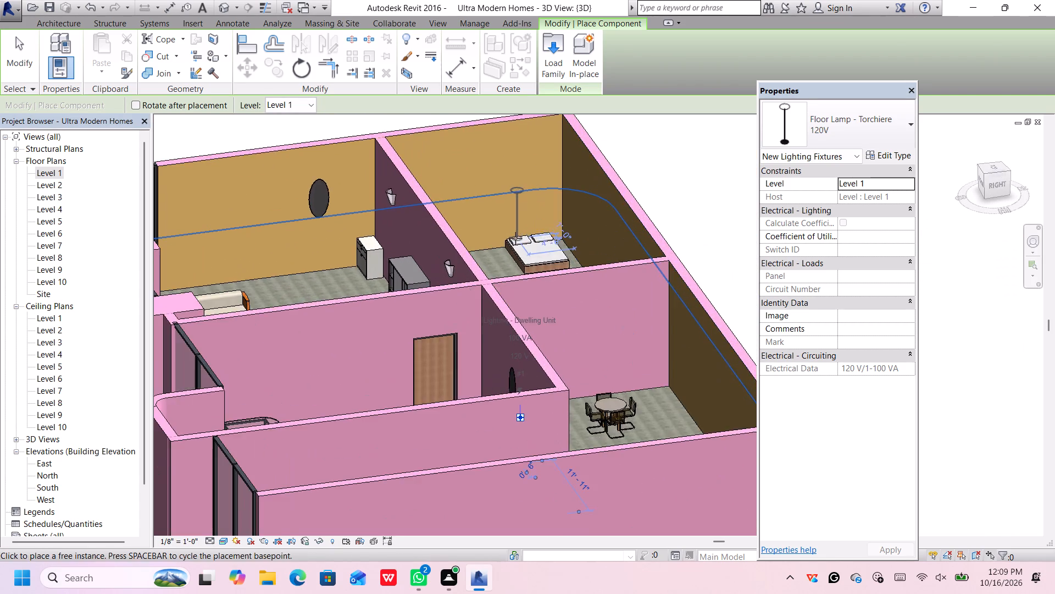
scroll(515, 239, up, 6)
click(472, 266)
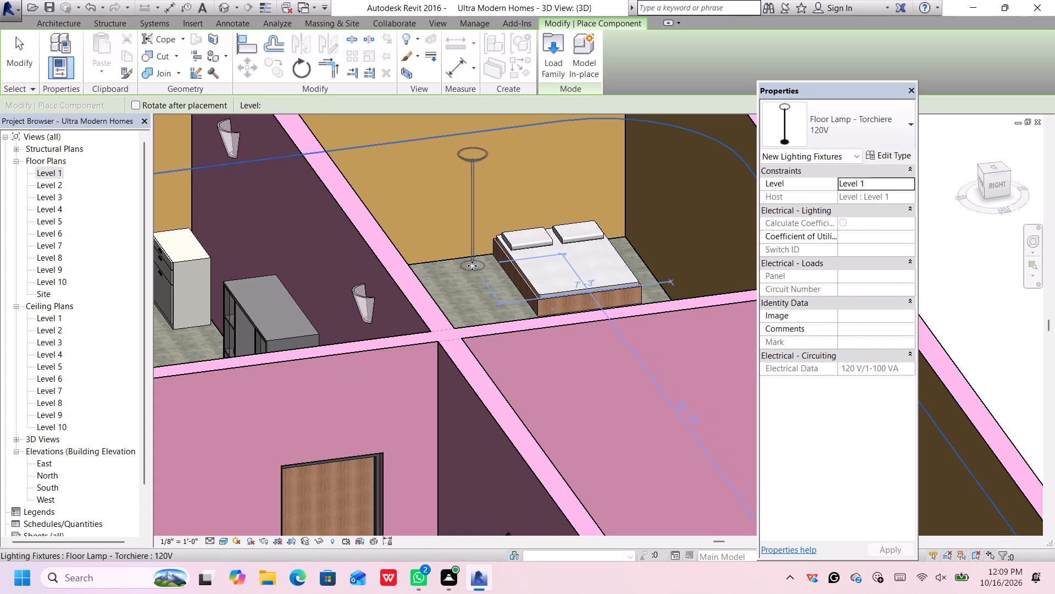
scroll(477, 260, down, 6)
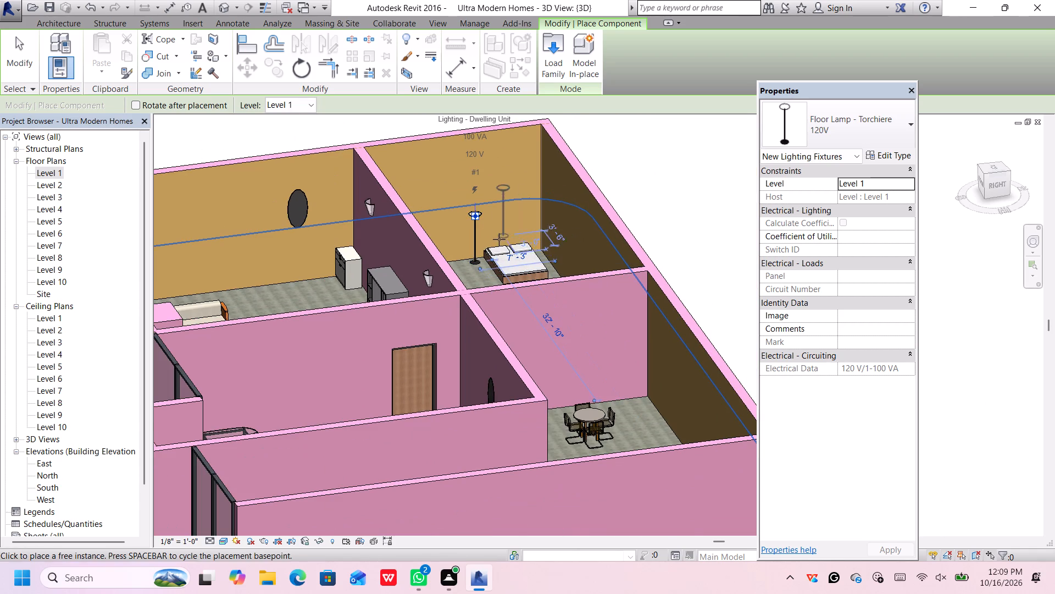
scroll(460, 251, up, 8)
scroll(471, 261, down, 4)
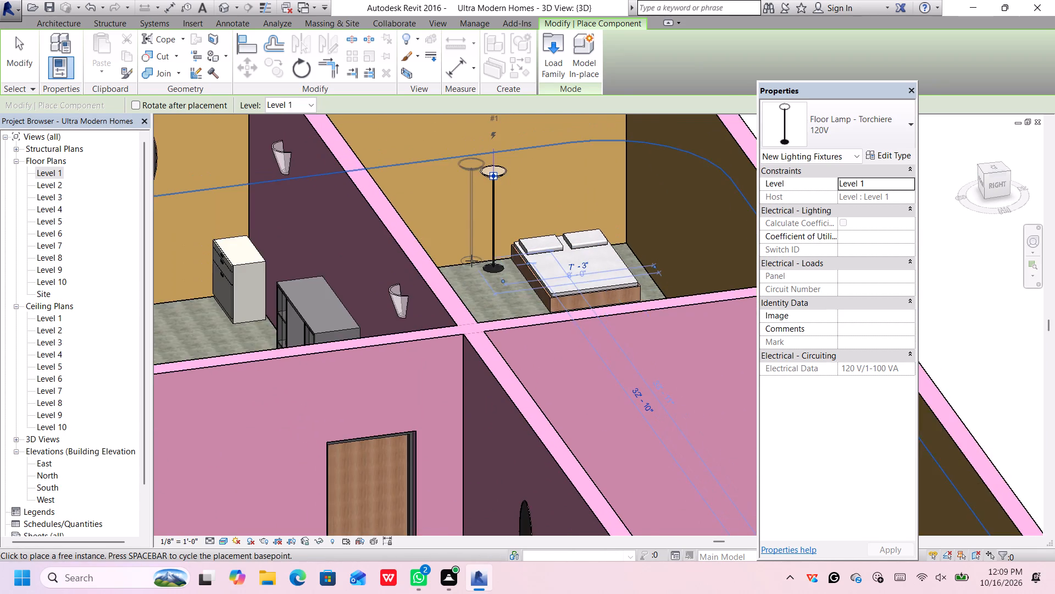
scroll(525, 274, down, 5)
key(Escape)
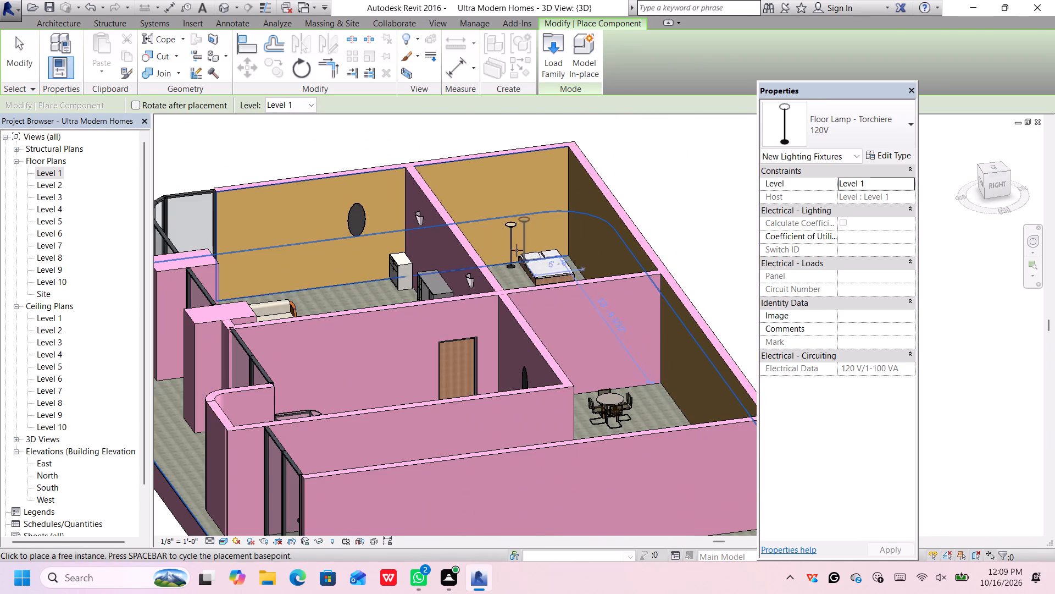
key(Escape)
Restart component placement, reopen the US Imperial family library, and preview the window and passage opening families in the Openings folder.
click(176, 48)
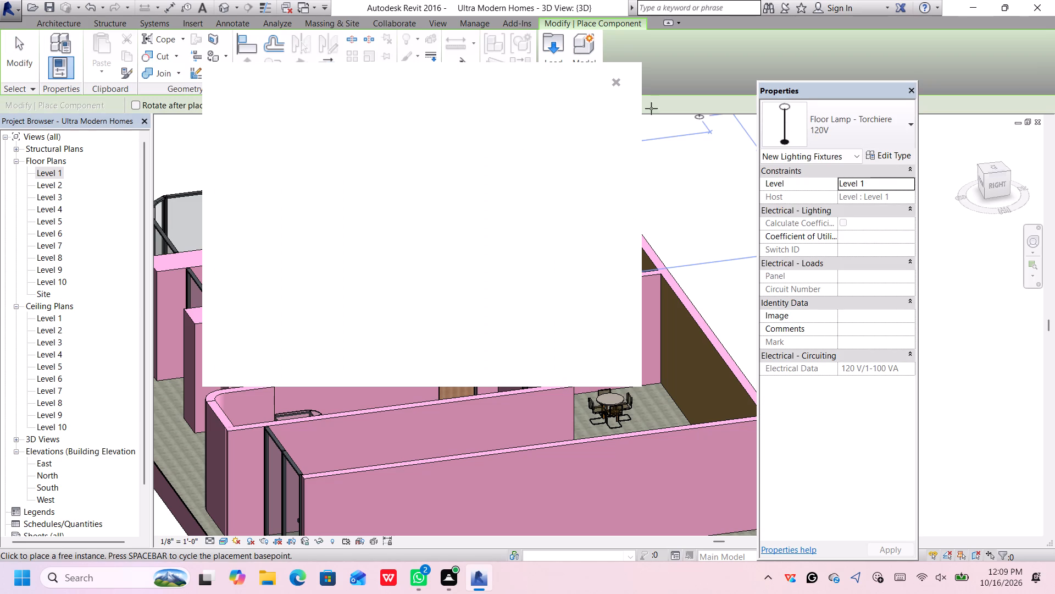
click(613, 84)
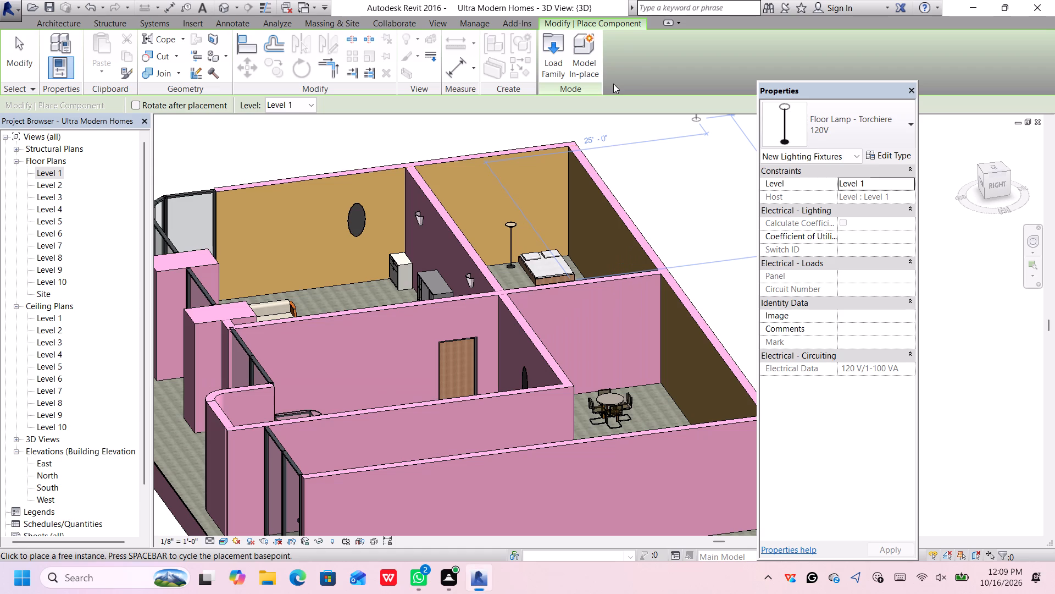
click(548, 51)
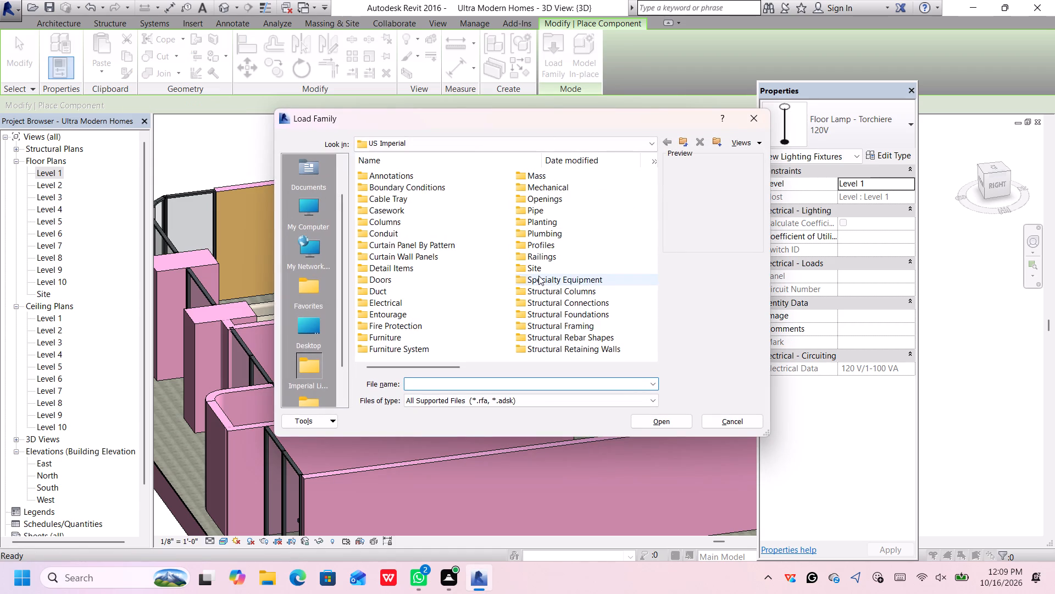
click(573, 194)
click(574, 194)
click(579, 196)
double_click(583, 199)
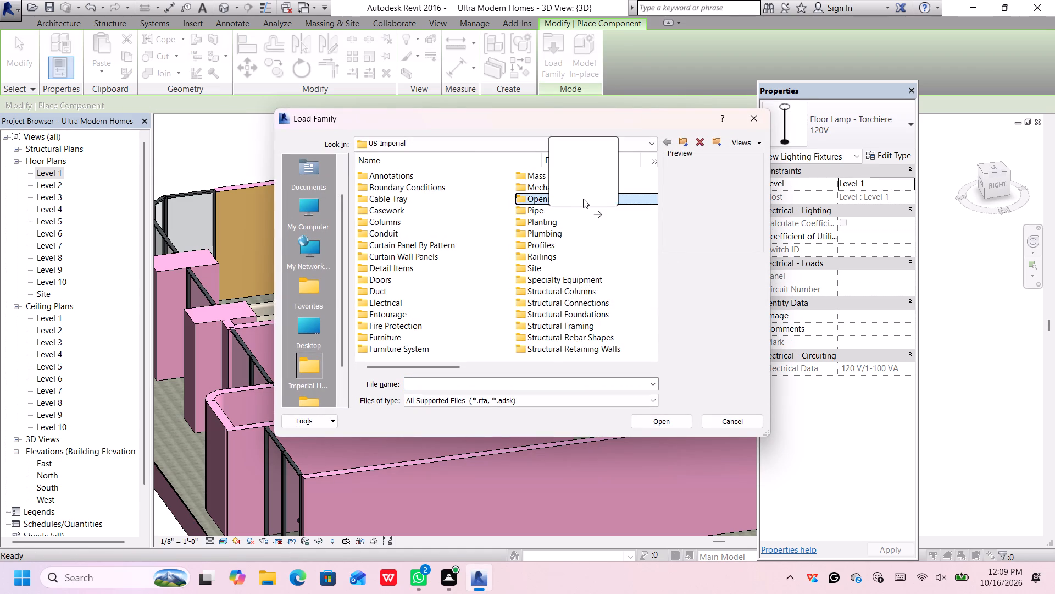
click(399, 195)
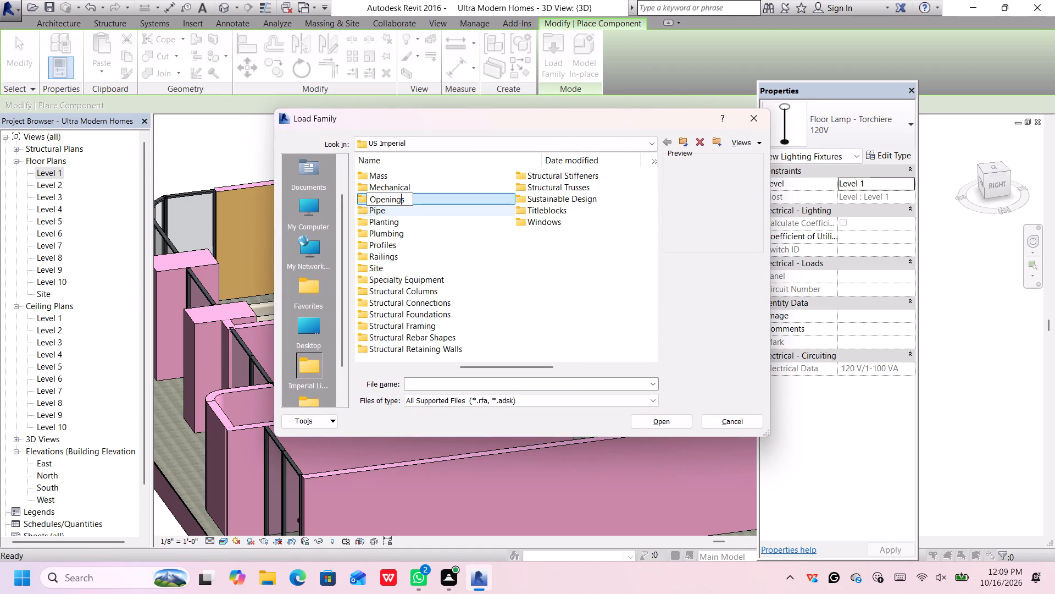
double_click(435, 199)
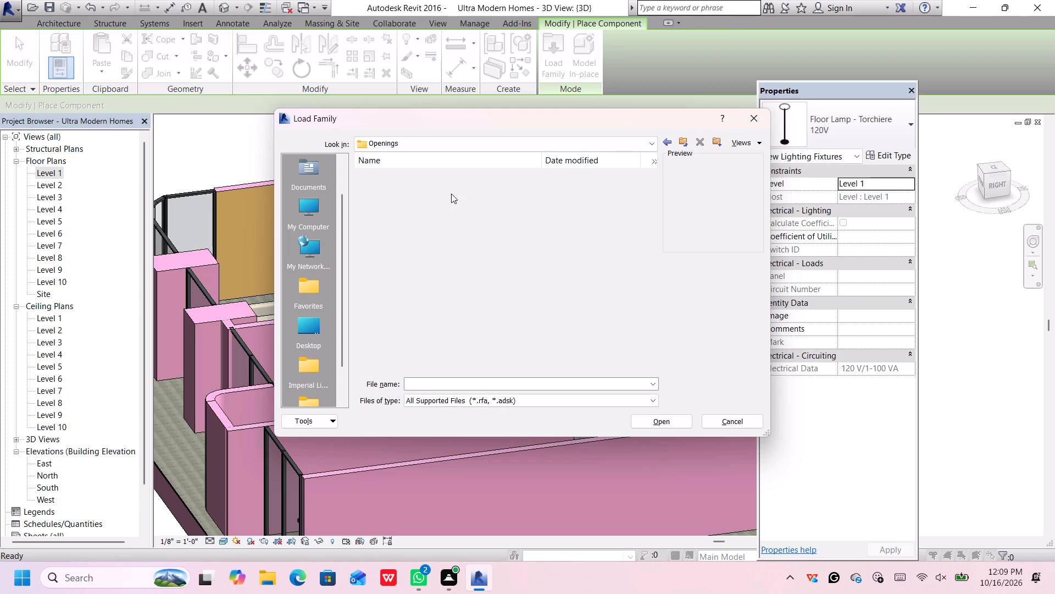
click(456, 181)
click(447, 195)
click(445, 213)
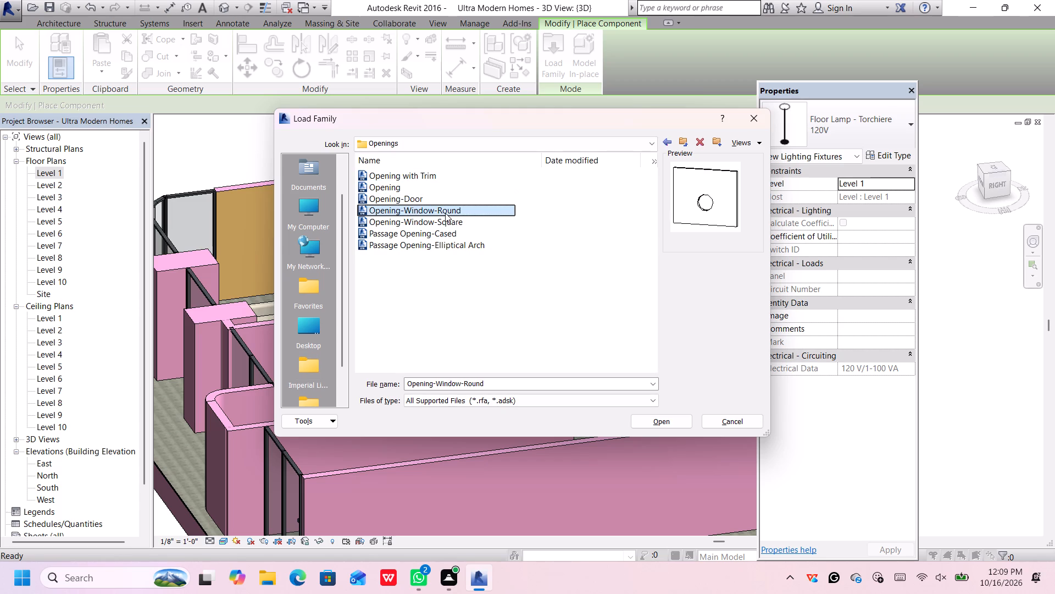
click(448, 225)
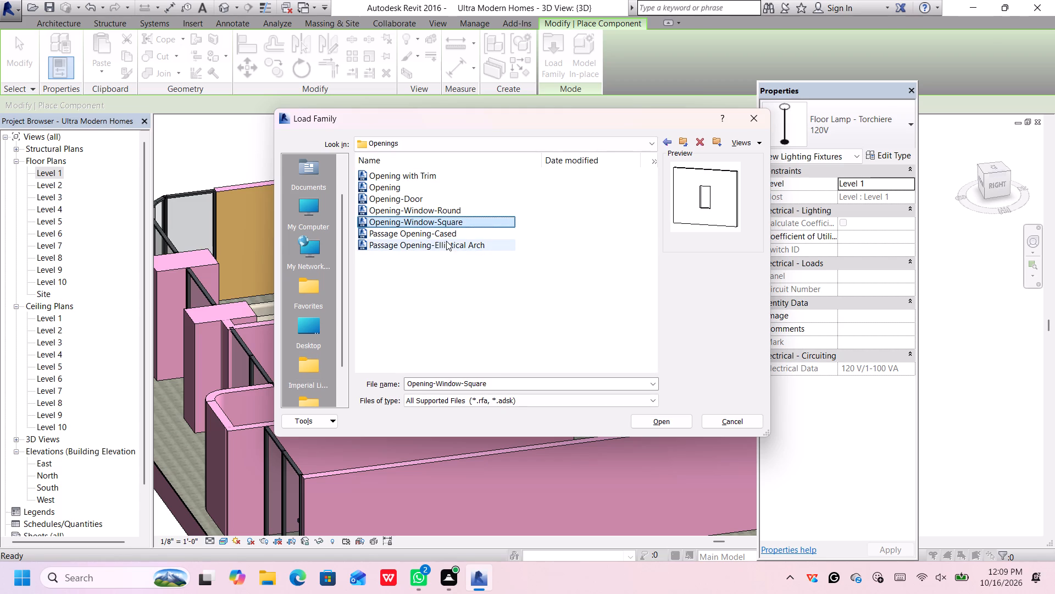
click(446, 241)
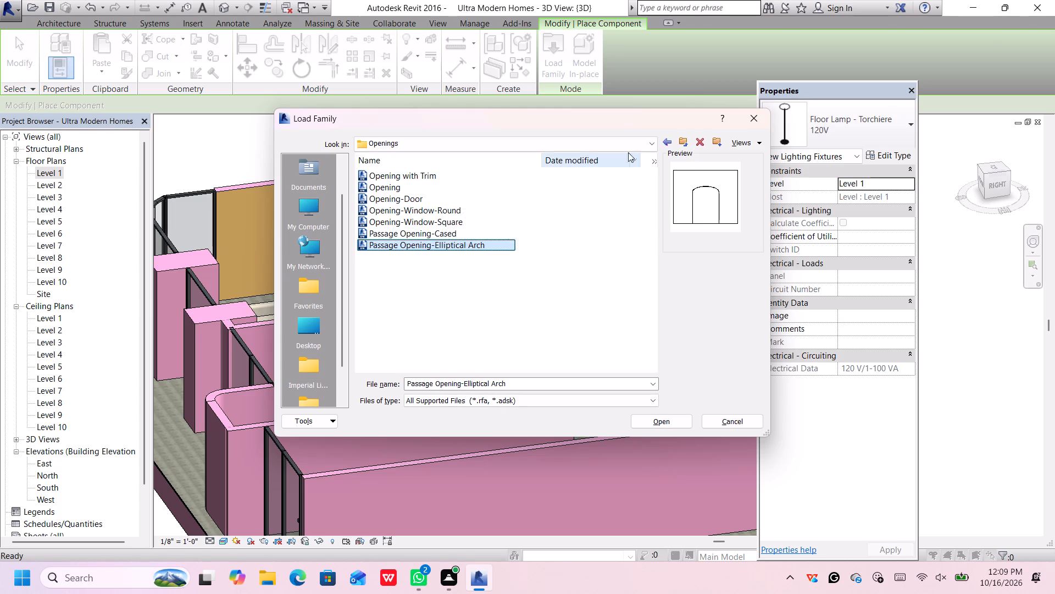
click(670, 139)
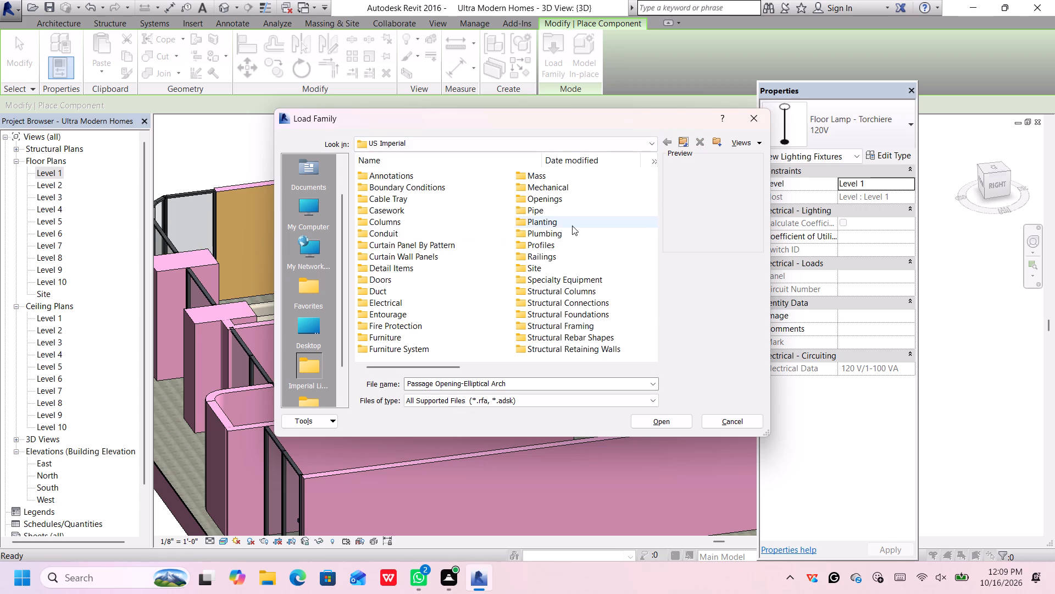
Preview the rectangular curtain wall mullion families in the Curtain Wall subfolder of Profiles, then return to the Profiles folder.
click(558, 248)
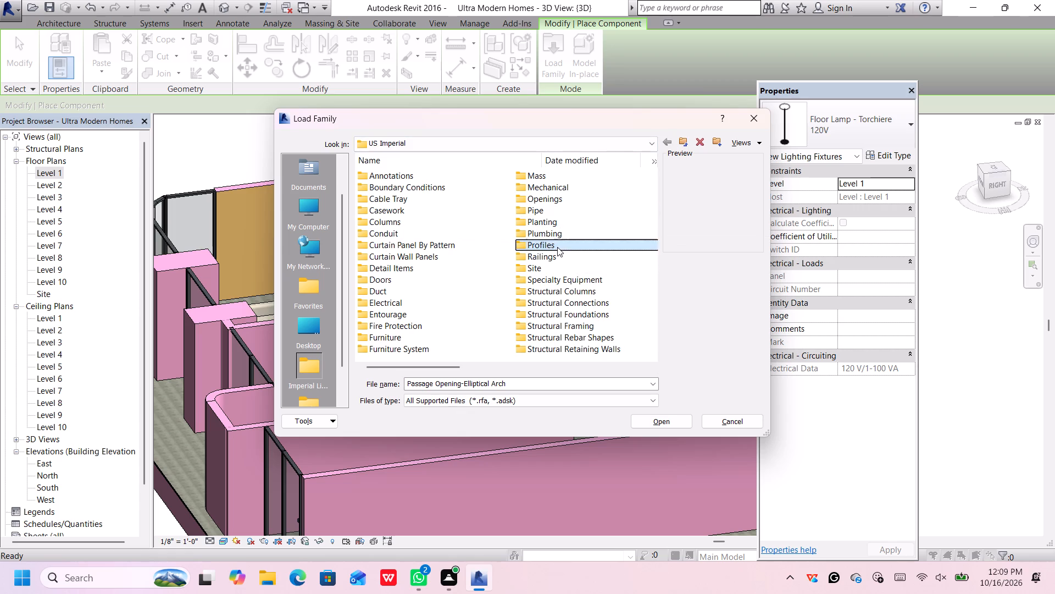
double_click(557, 246)
click(489, 187)
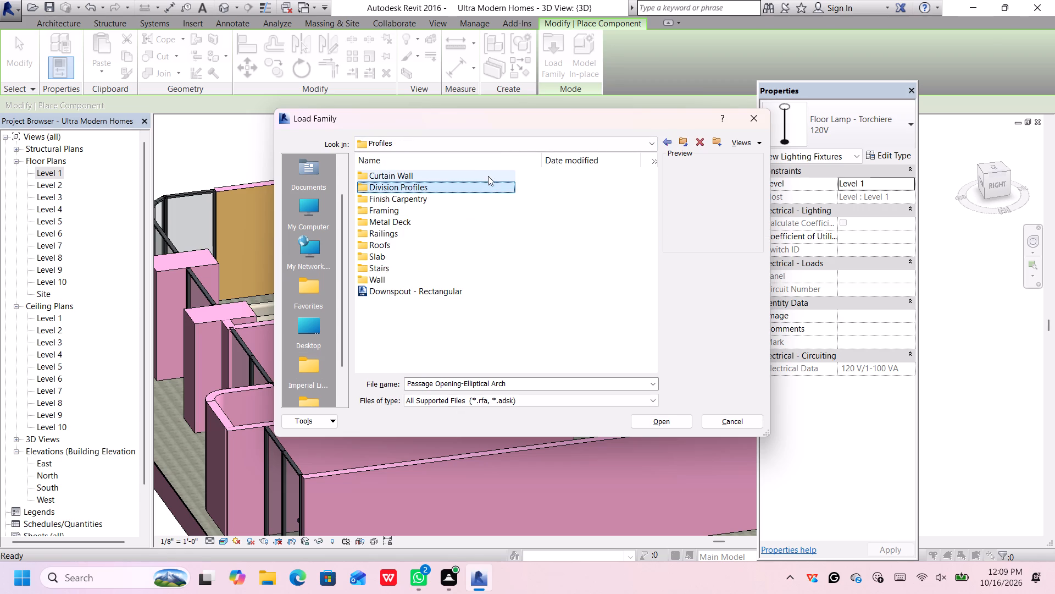
click(487, 171)
double_click(489, 172)
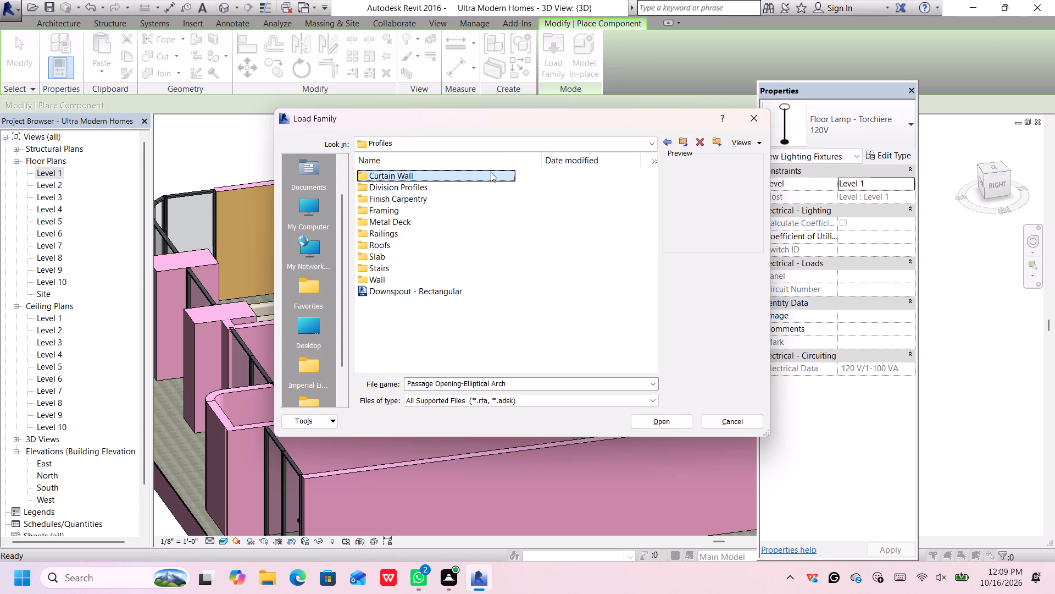
click(490, 170)
double_click(491, 175)
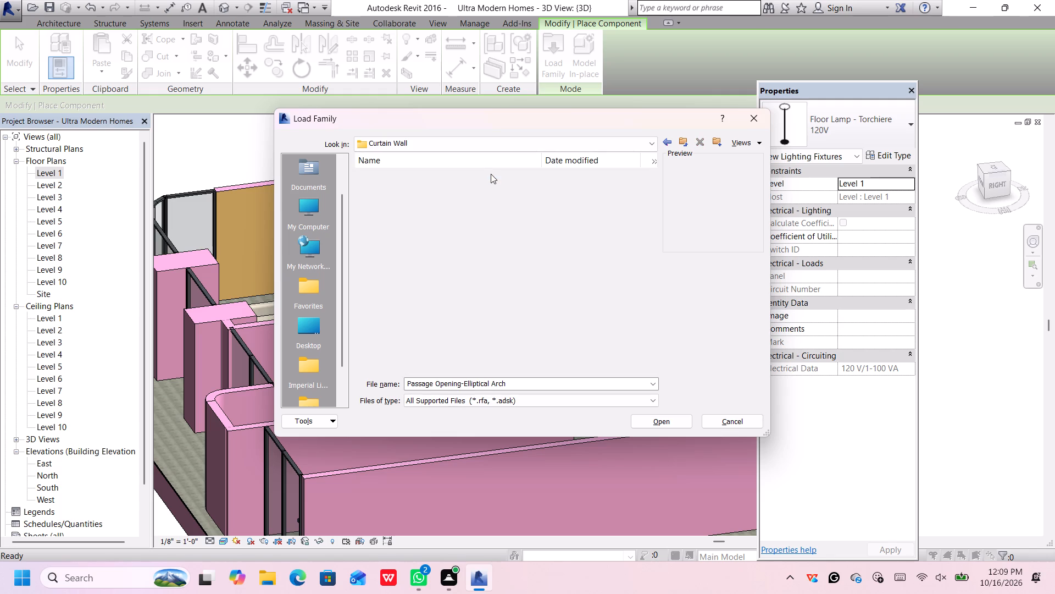
click(491, 174)
click(493, 179)
click(502, 188)
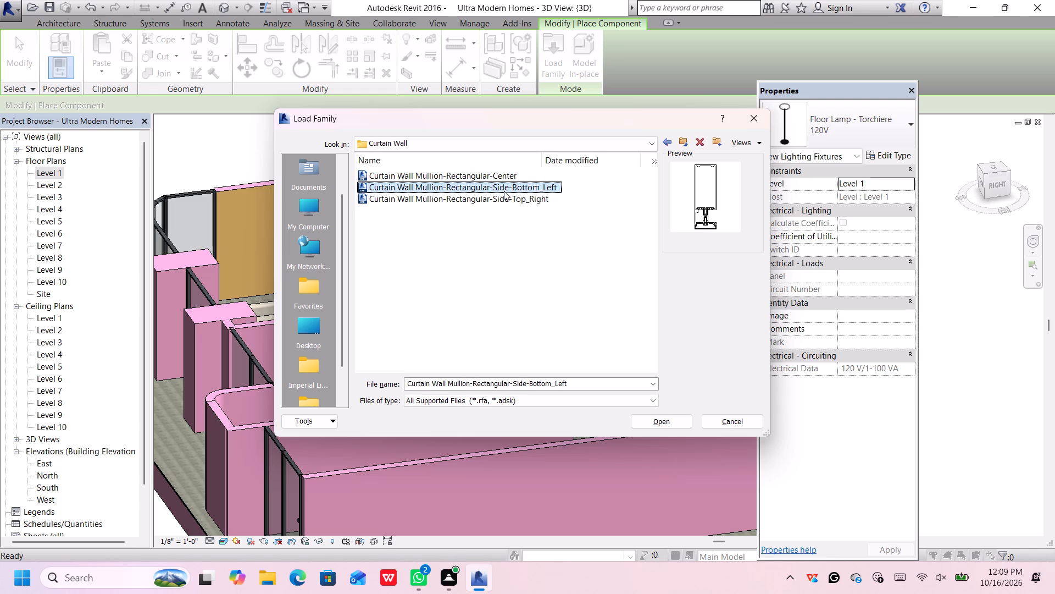
click(504, 193)
click(507, 199)
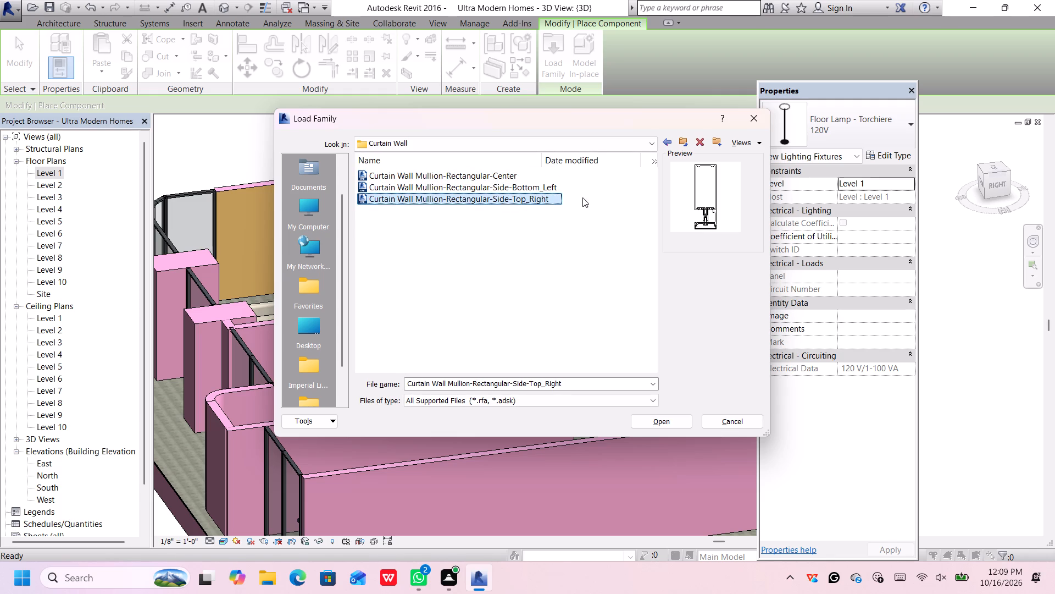
click(665, 144)
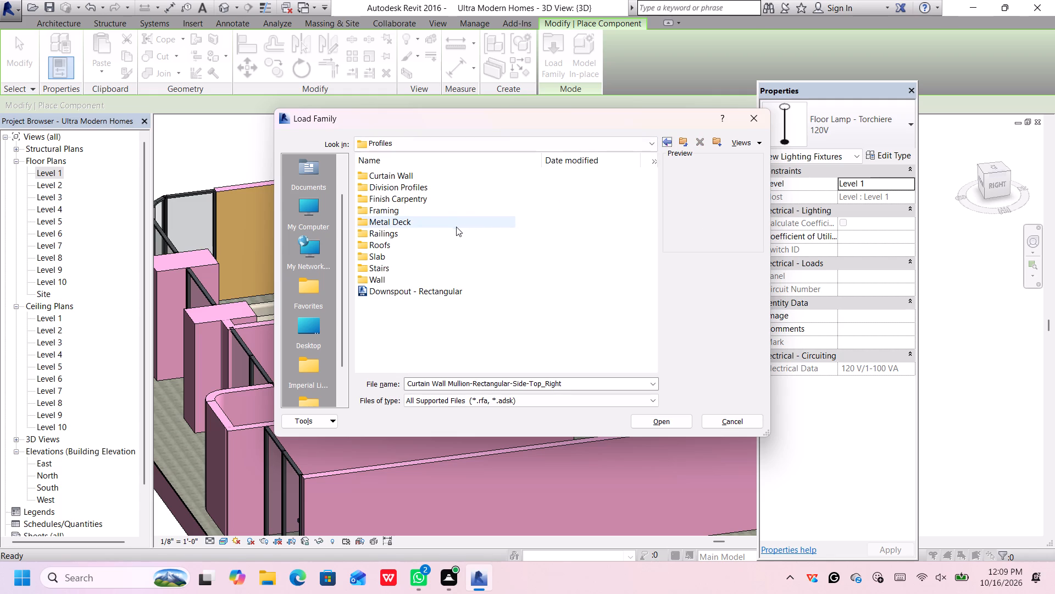
Load the Curtain Wall Mullion-Rectangular-Center family from the Curtain Wall profiles folder, then reopen the US Imperial family library.
double_click(462, 175)
click(472, 177)
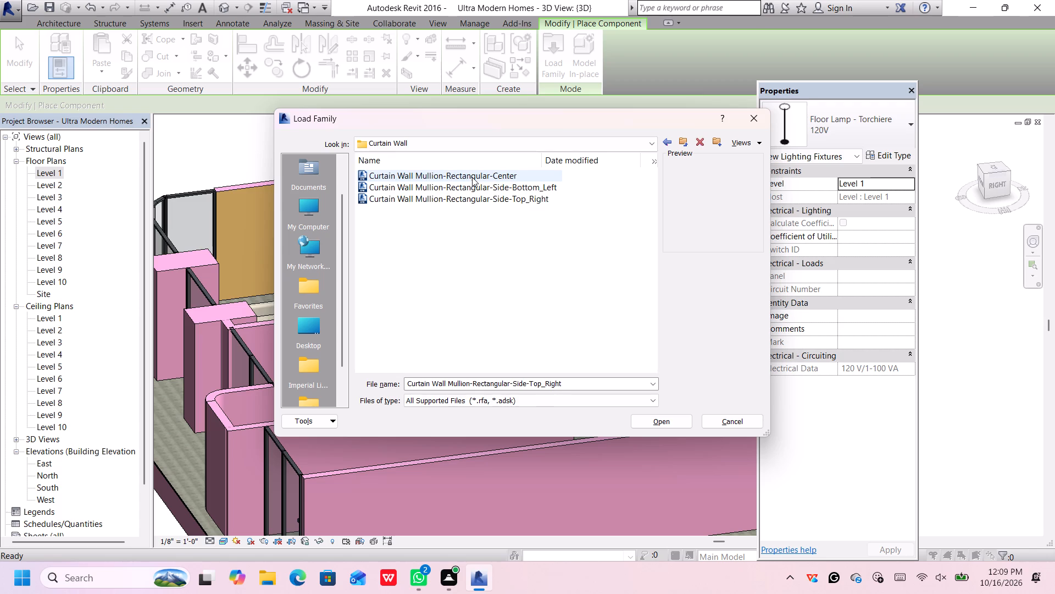
click(472, 177)
click(472, 177)
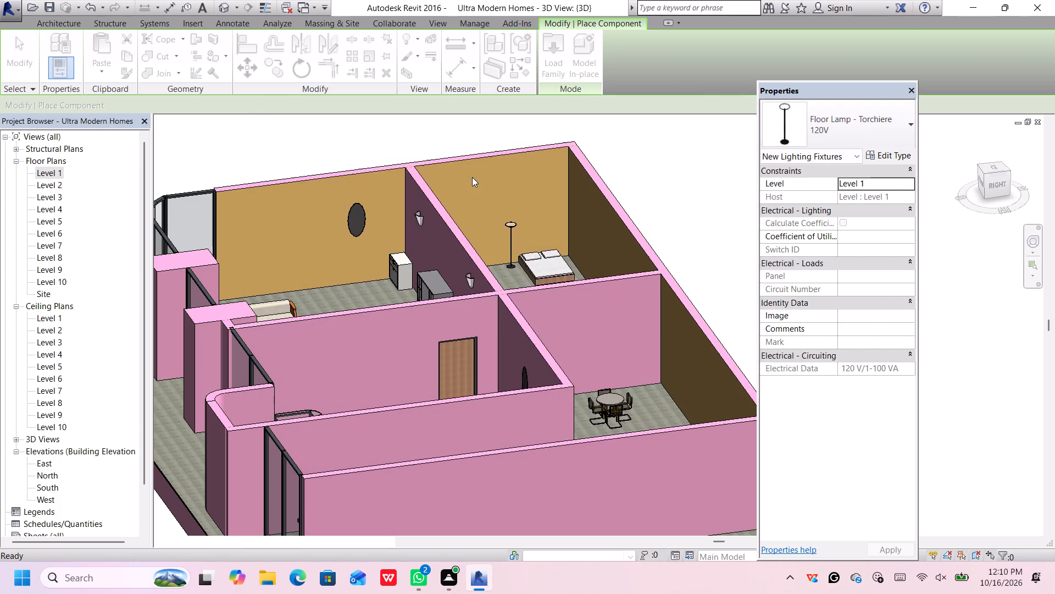
click(553, 328)
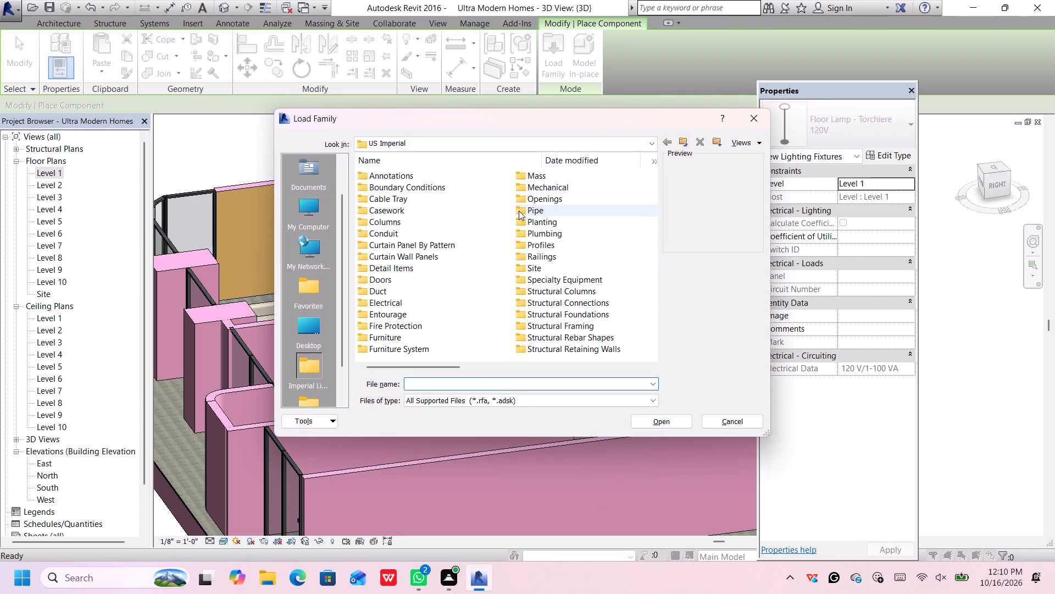
Check the Railings folder, then preview the carrel and stack shelving families in the Classroom-Library subfolder of Specialty Equipment.
double_click(552, 257)
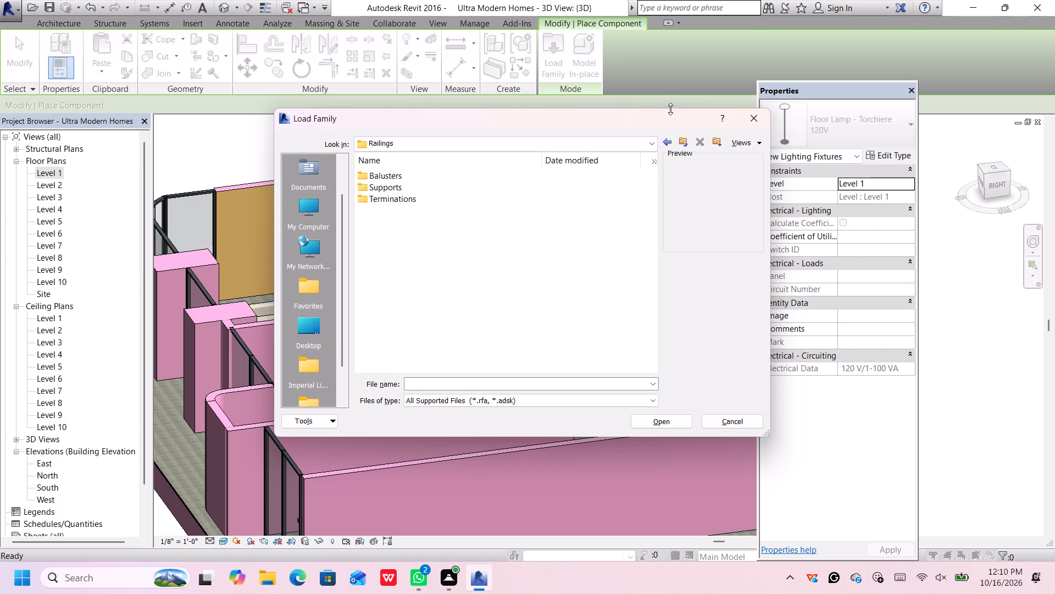
click(669, 138)
scroll(549, 296, down, 2)
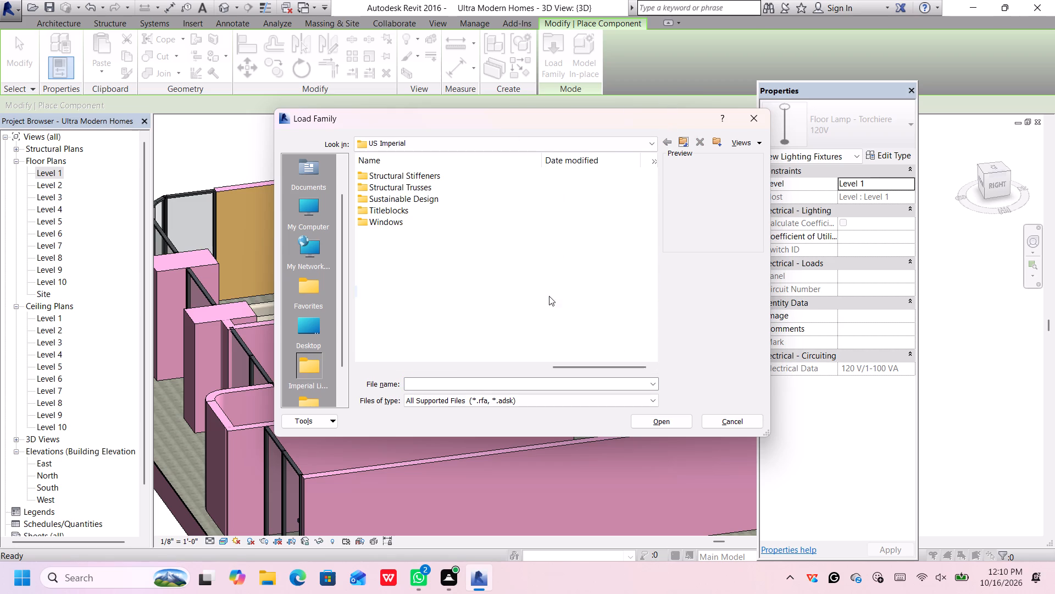
scroll(551, 282, up, 2)
triple_click(551, 281)
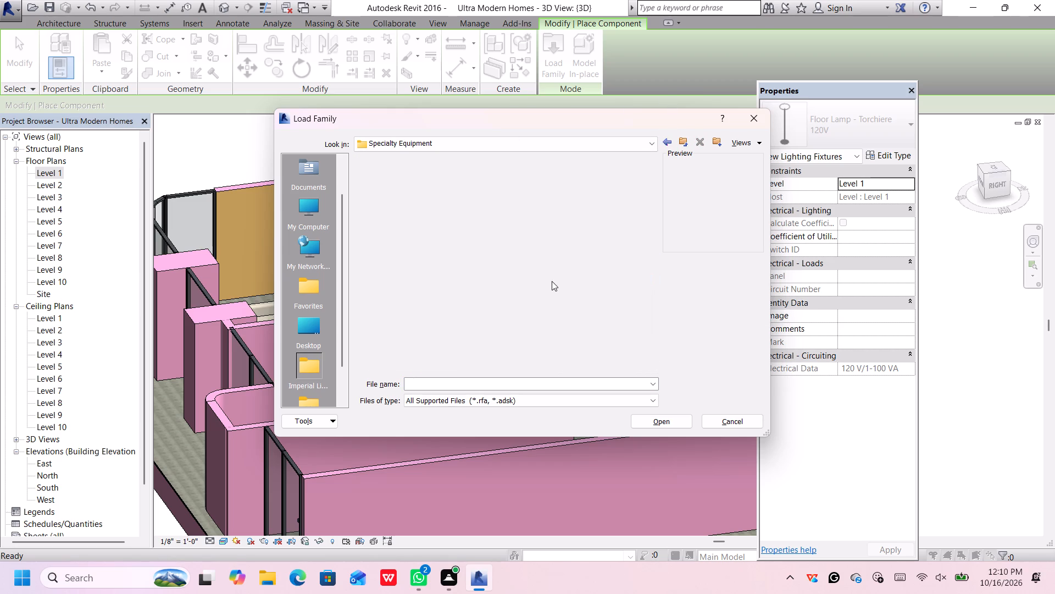
double_click(494, 179)
click(494, 179)
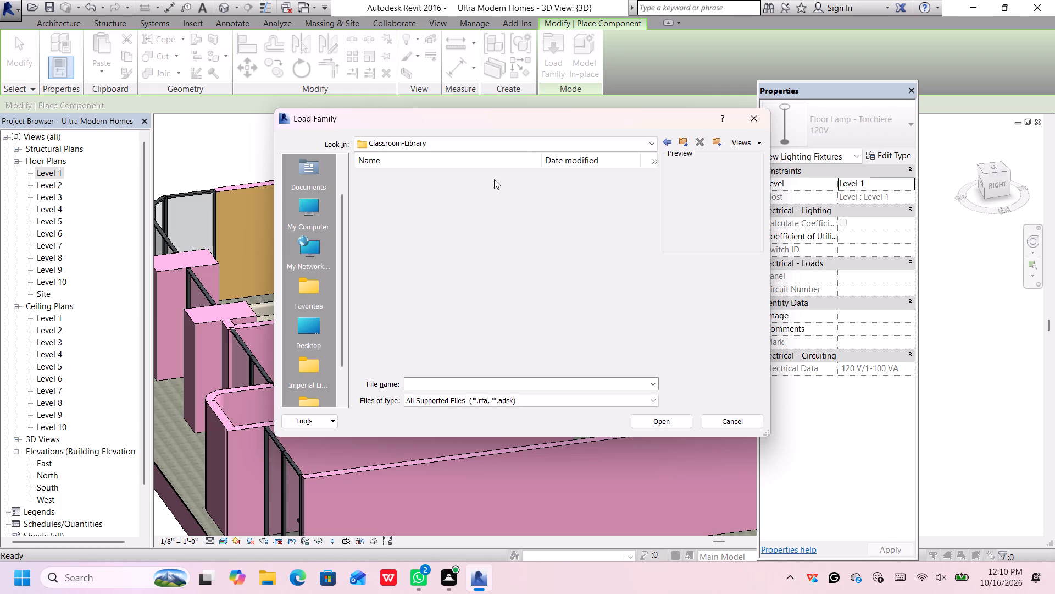
click(496, 192)
click(493, 200)
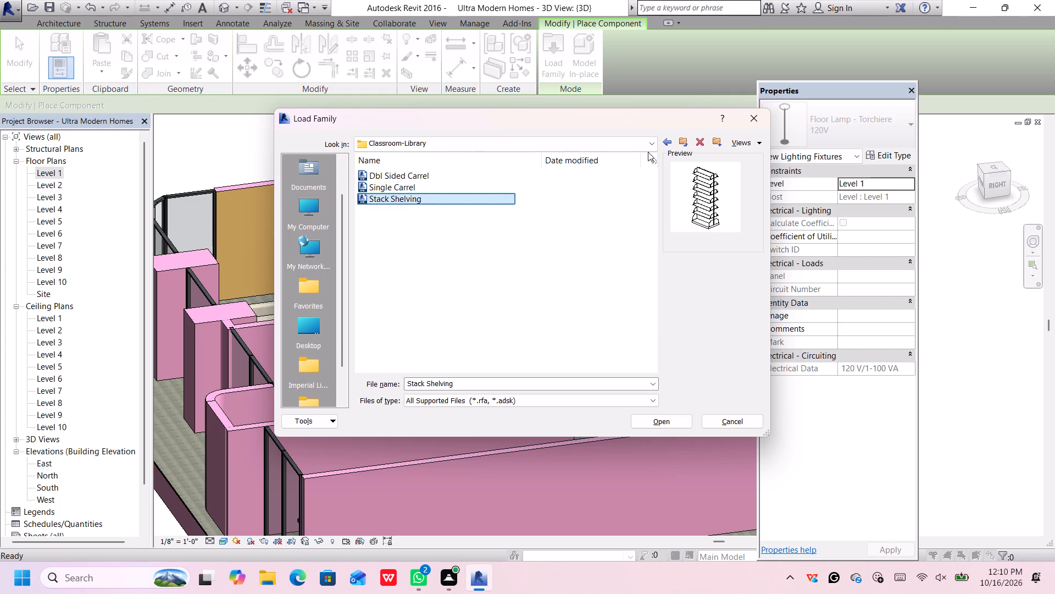
click(664, 140)
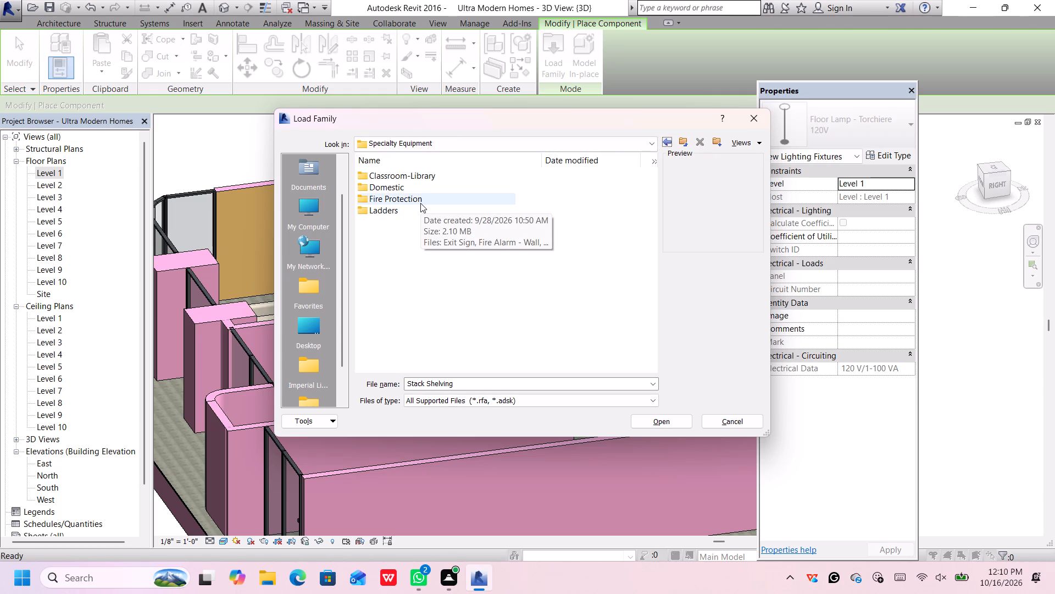
Preview the kitchen and laundry appliance families in the Domestic subfolder, from the cook tops to Oven Single-Built-in.
double_click(423, 189)
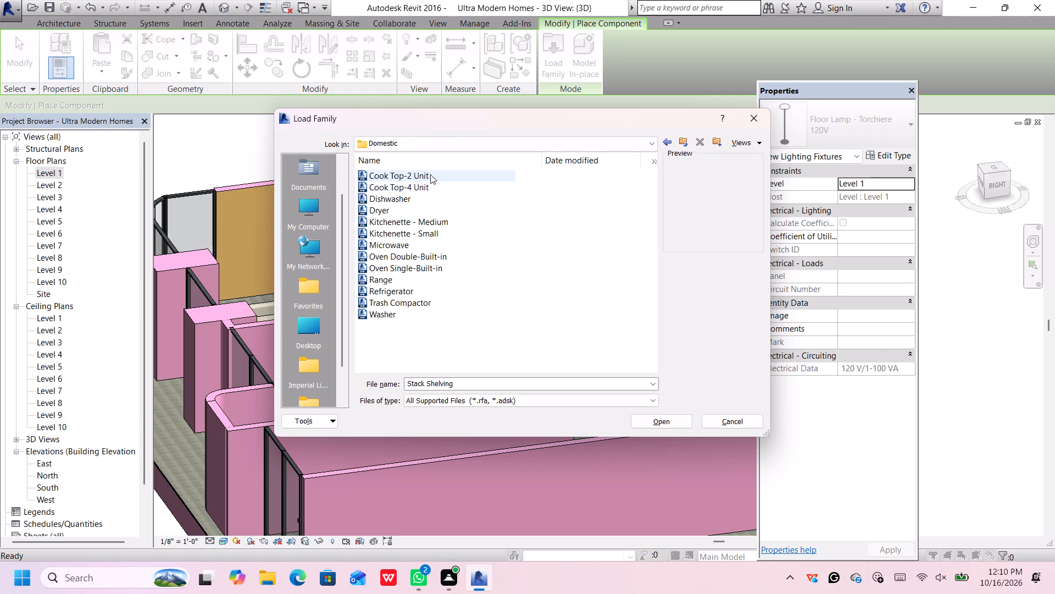
click(430, 174)
click(430, 186)
click(430, 201)
click(430, 212)
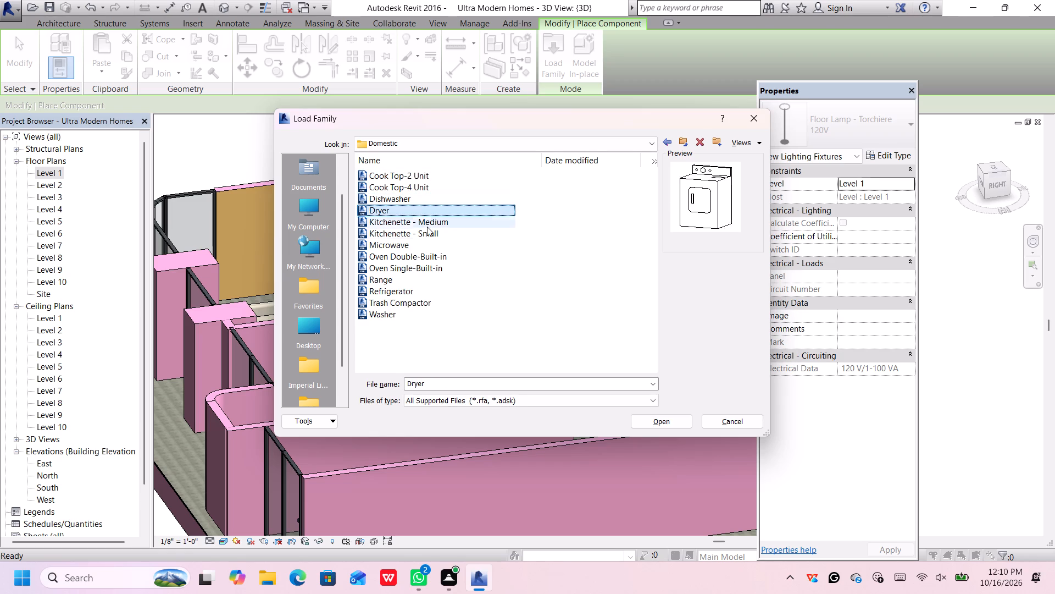
click(426, 229)
click(423, 248)
click(426, 268)
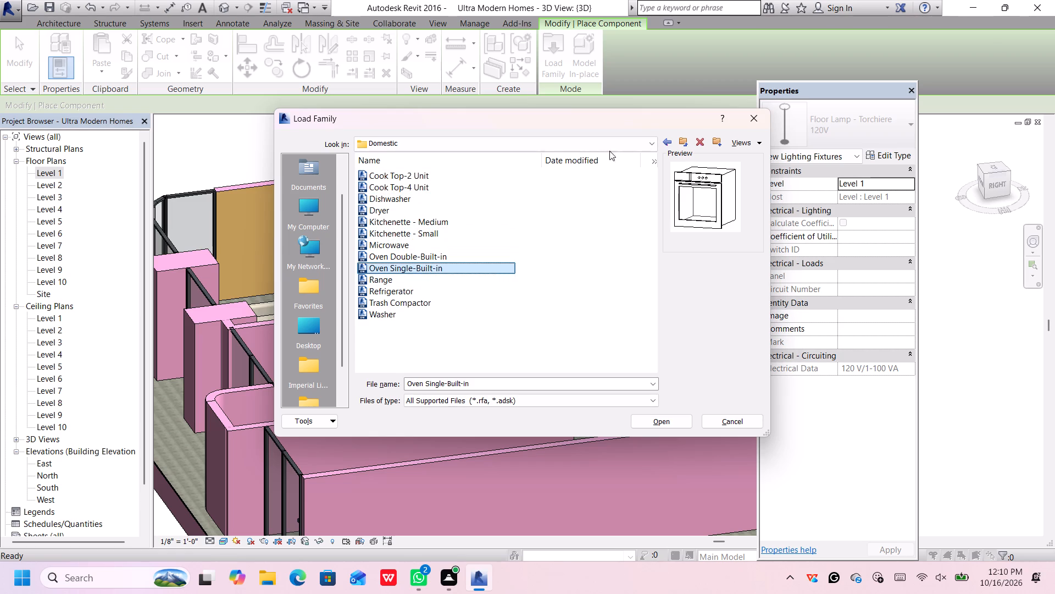
click(668, 144)
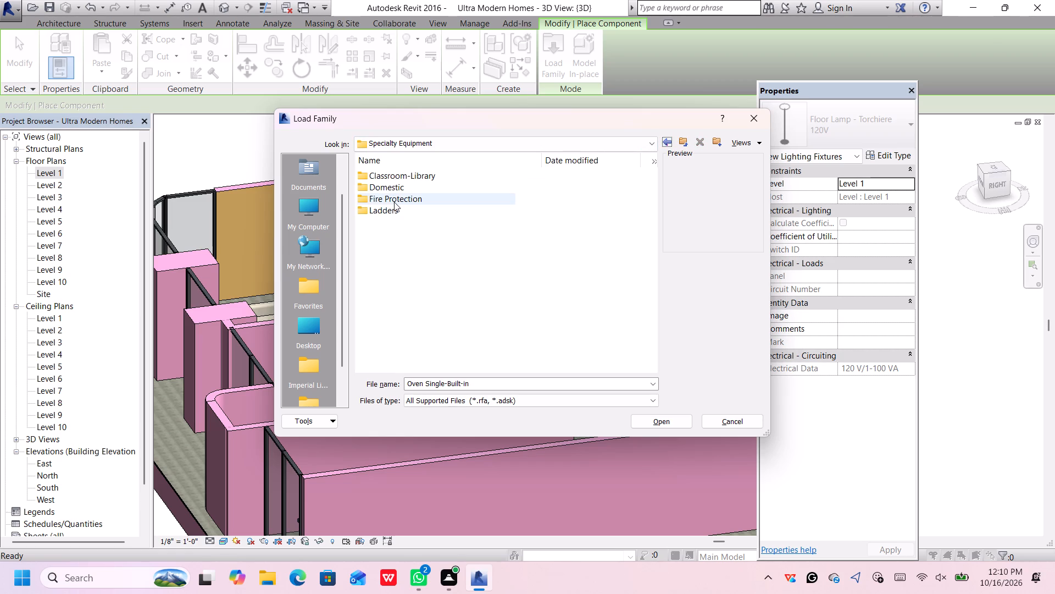
Preview the Sprinkler and Smoke Detector families in the Fire Protection subfolder, closing the notification card that covers the dialog.
double_click(394, 202)
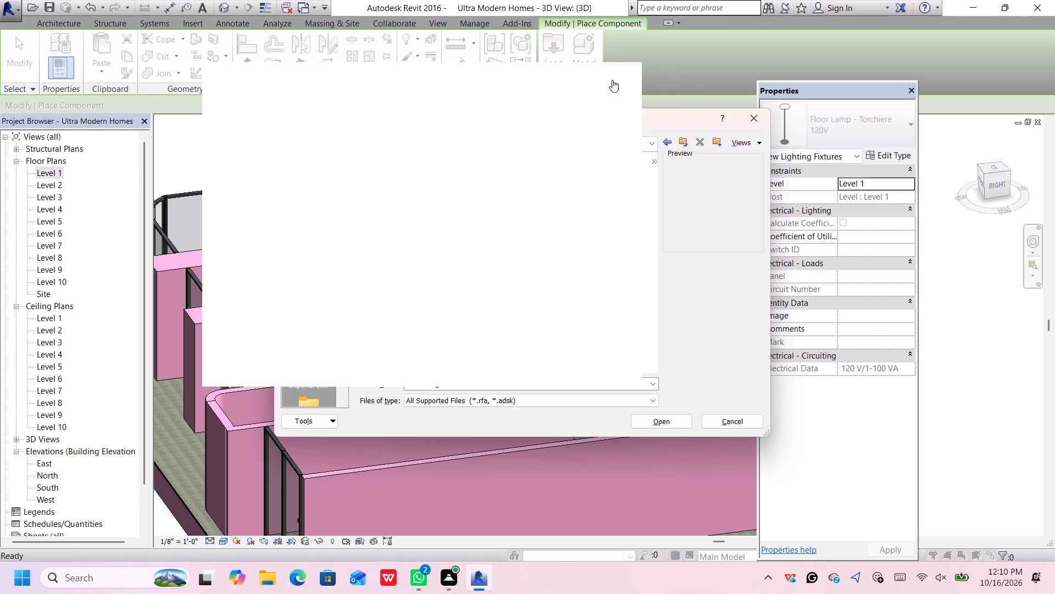
click(617, 77)
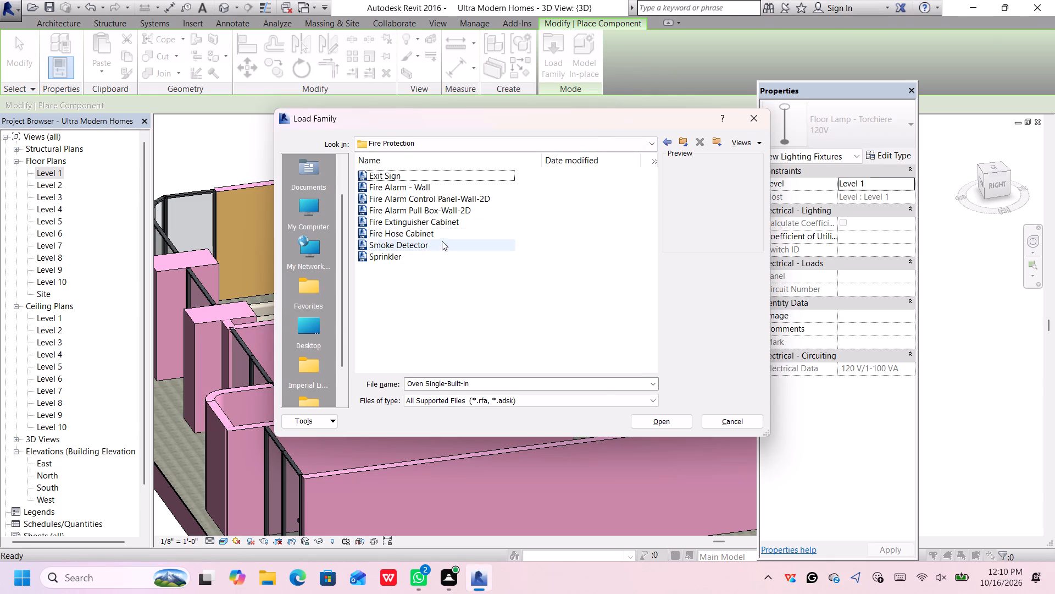
click(429, 251)
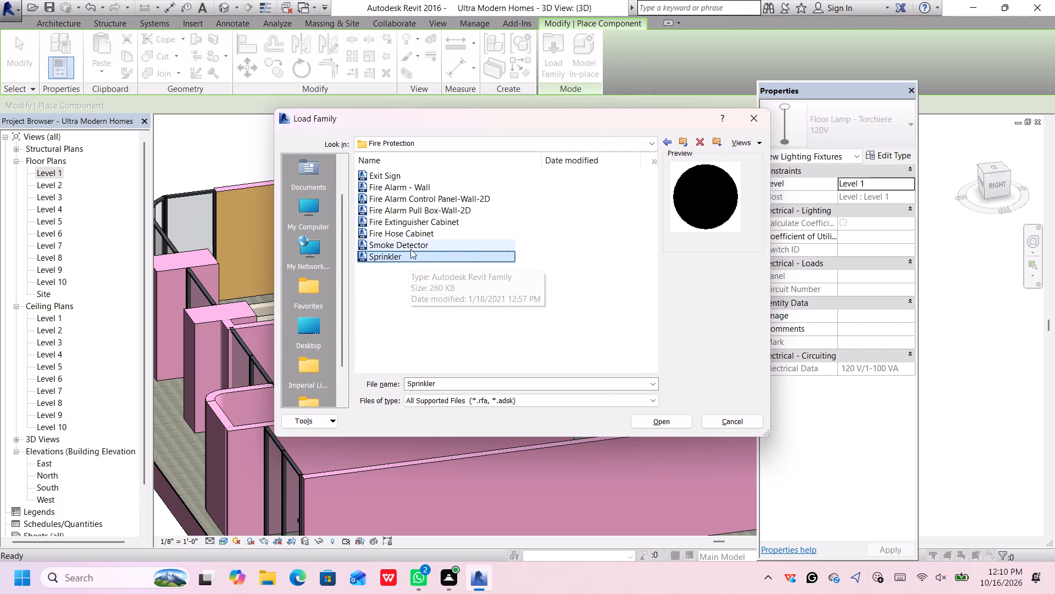
click(410, 248)
click(669, 144)
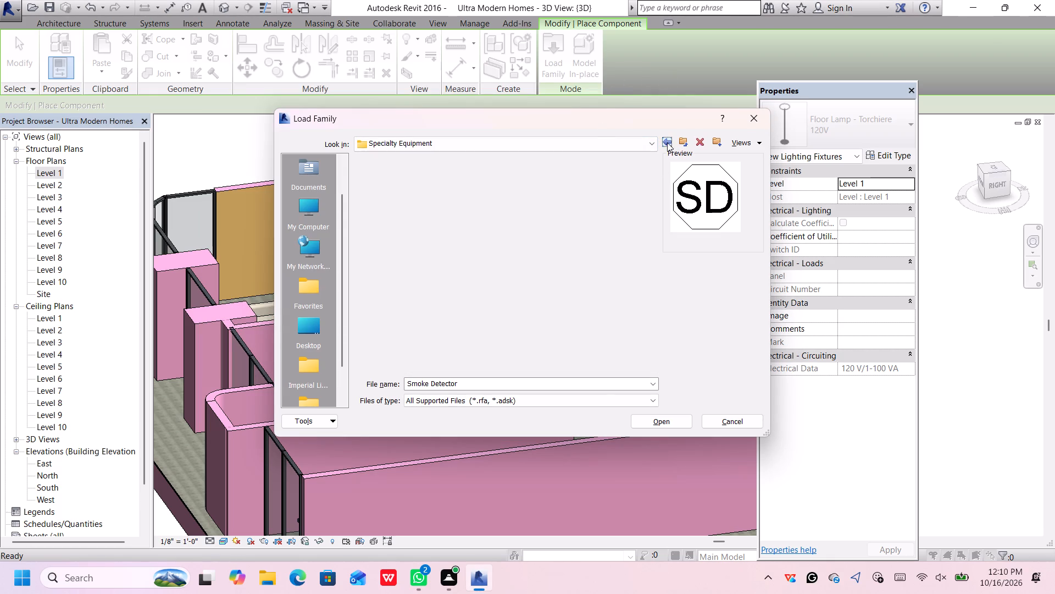
Preview the three ladder families in the Ladders subfolder, then return to the US Imperial folder.
click(481, 208)
click(481, 208)
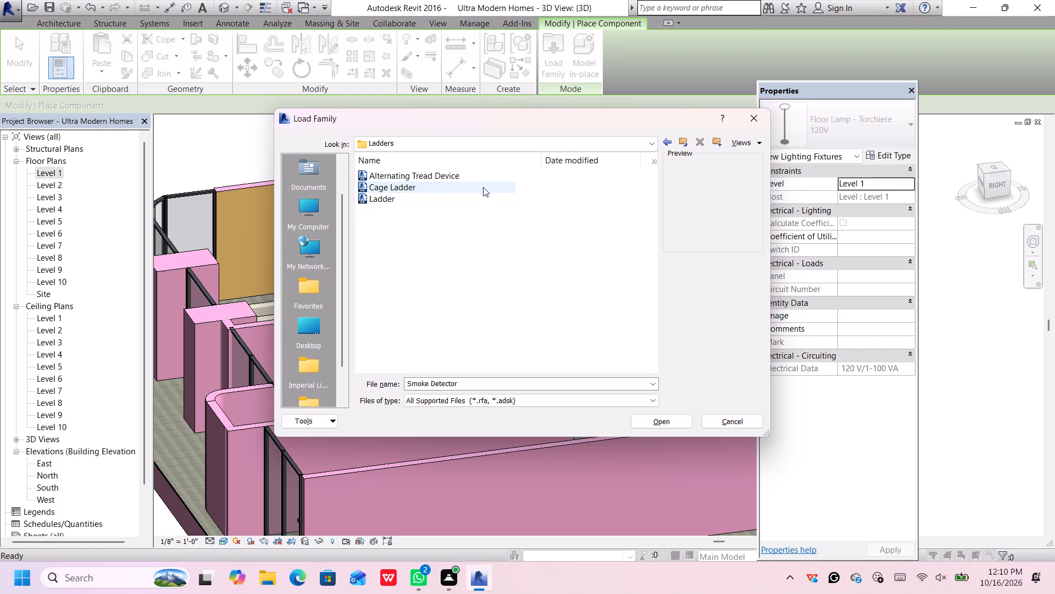
click(486, 178)
click(482, 191)
click(482, 199)
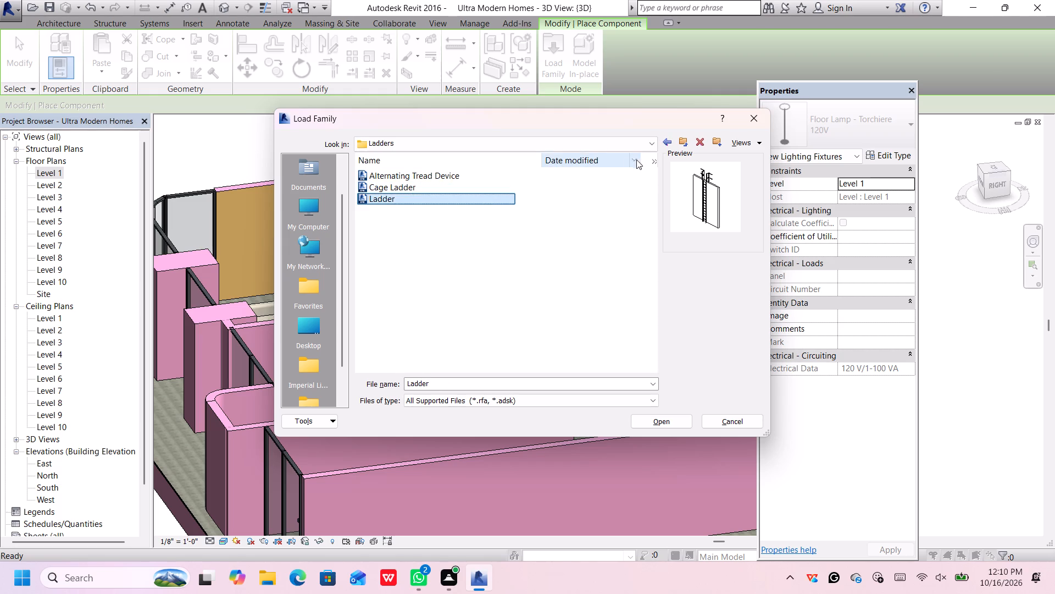
click(662, 145)
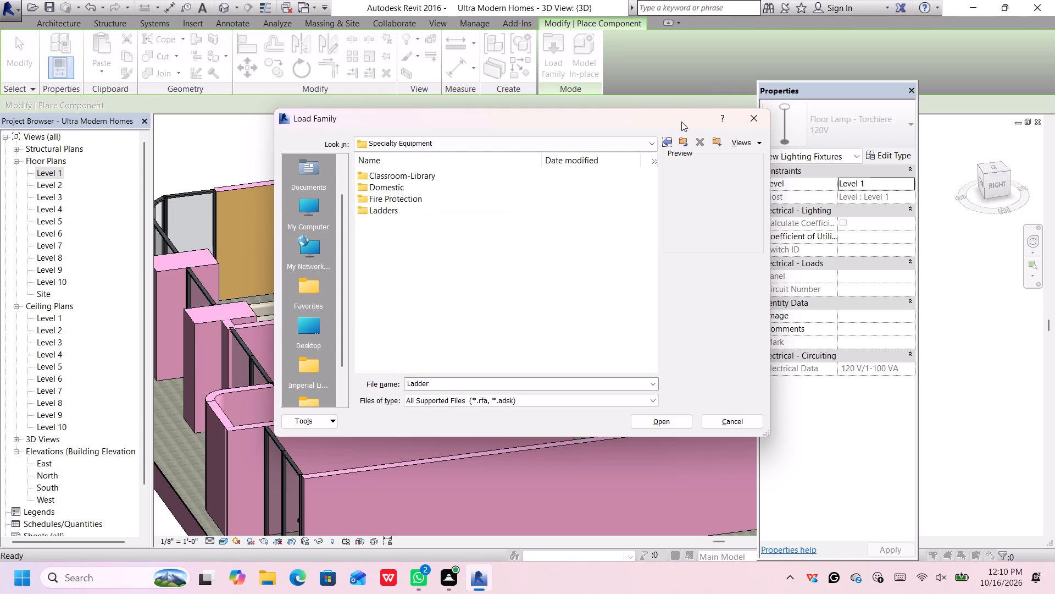
click(666, 144)
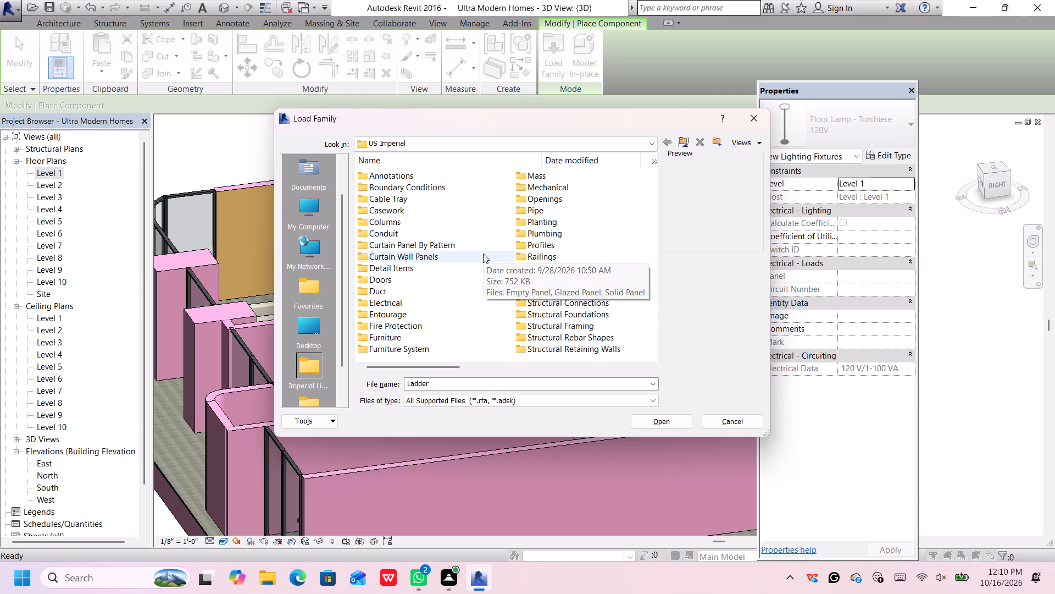
Preview the light gauge angle, furring channel and furring hat channel families in Structural Framing's Light Gauge Steel subfolder, then return to US Imperial.
click(559, 313)
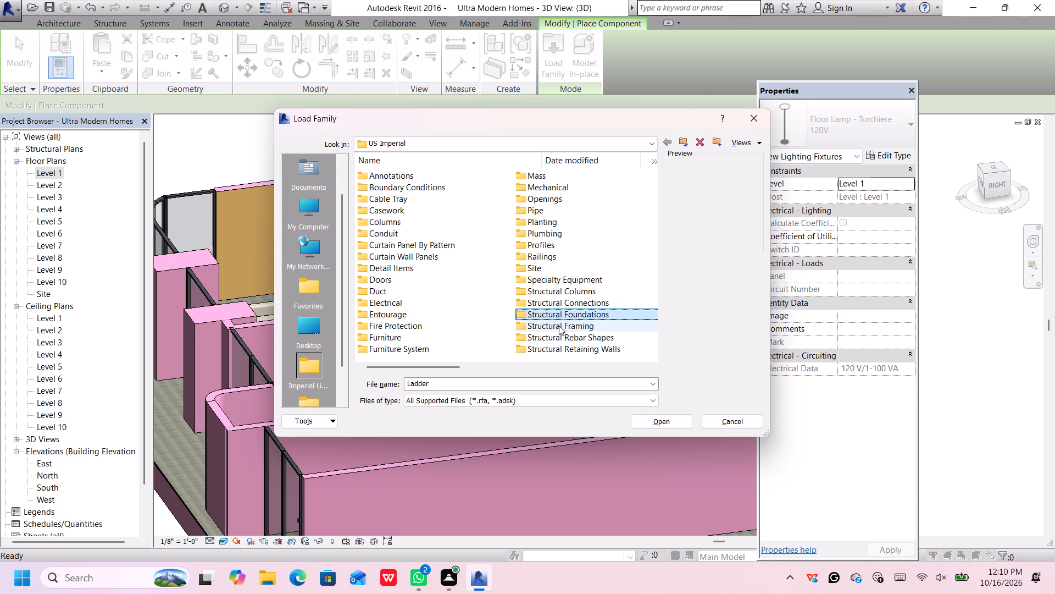
click(559, 326)
double_click(559, 324)
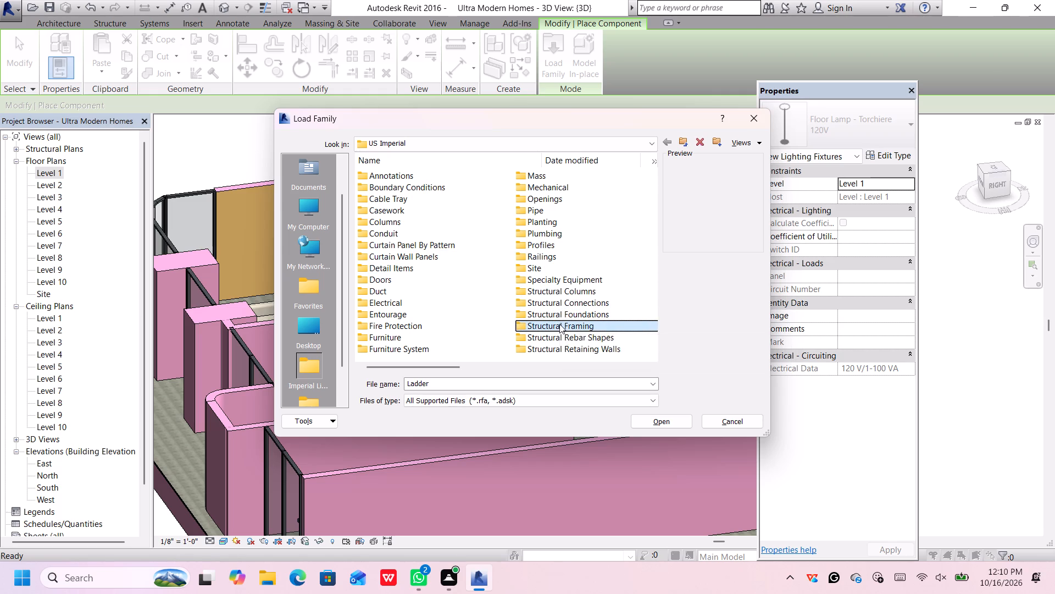
click(435, 173)
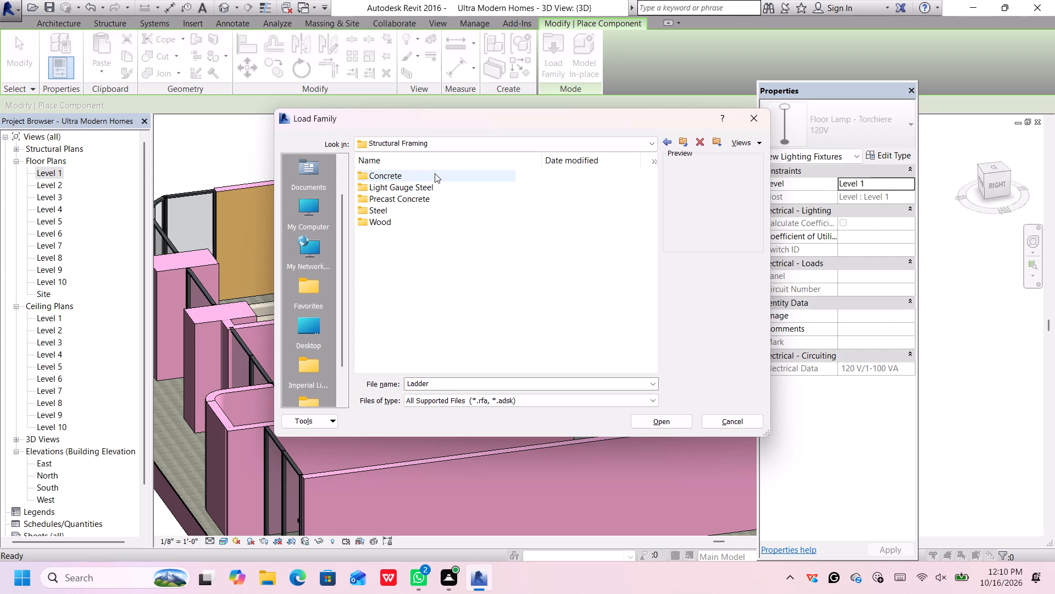
double_click(441, 188)
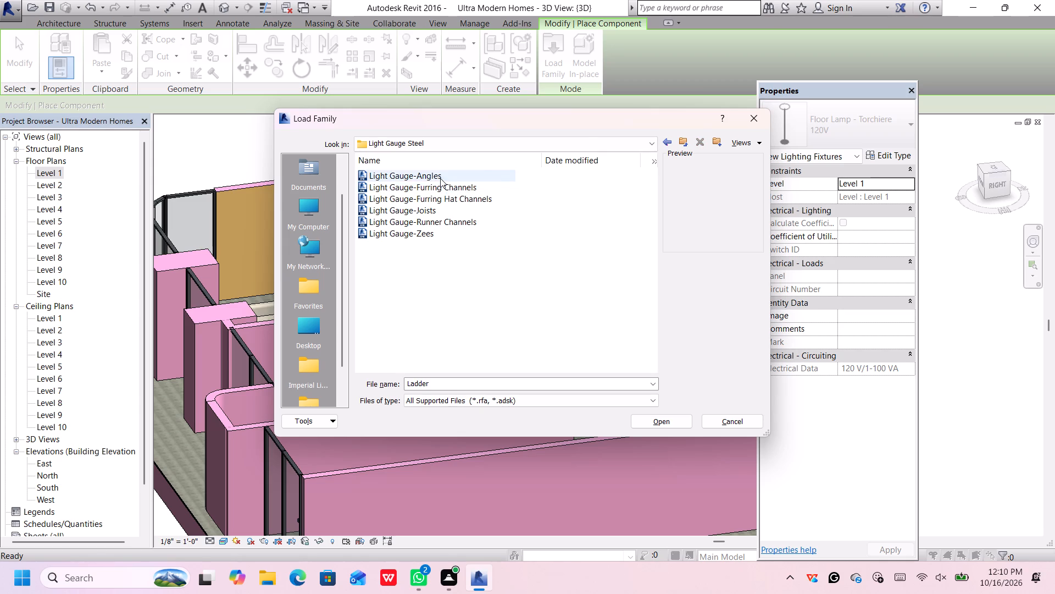
click(440, 178)
click(440, 188)
click(440, 196)
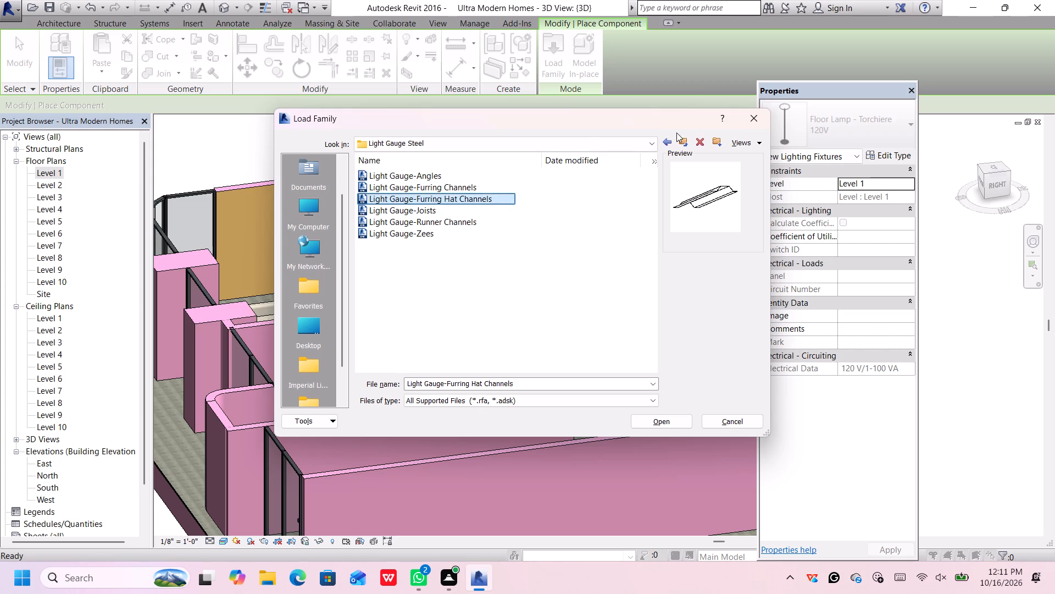
click(664, 144)
click(664, 143)
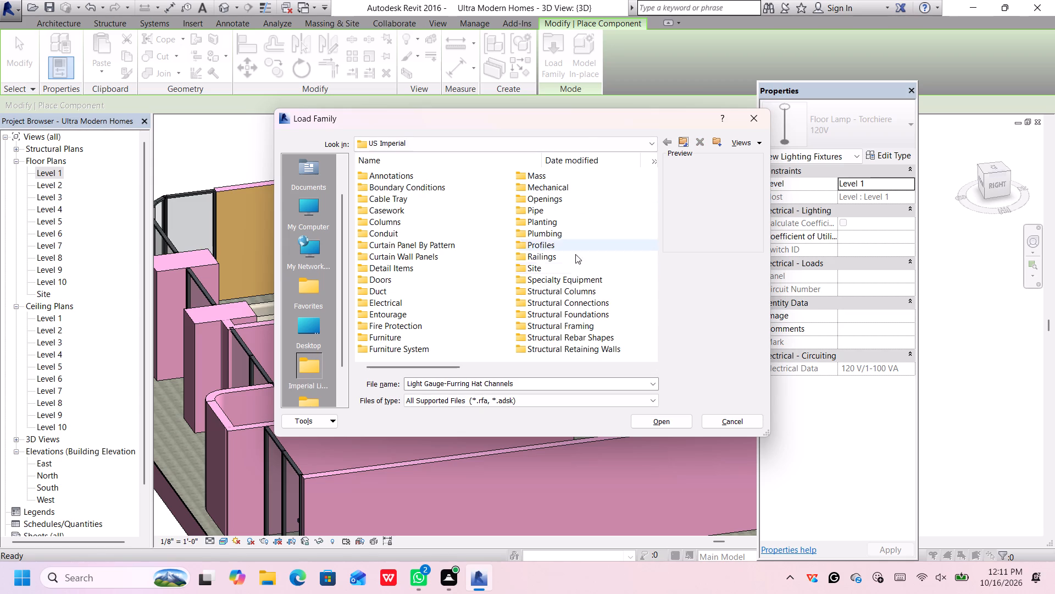
Look at rebar shapes 00, 01 and 03 in the Structural Rebar Shapes folder, then return to US Imperial.
double_click(581, 338)
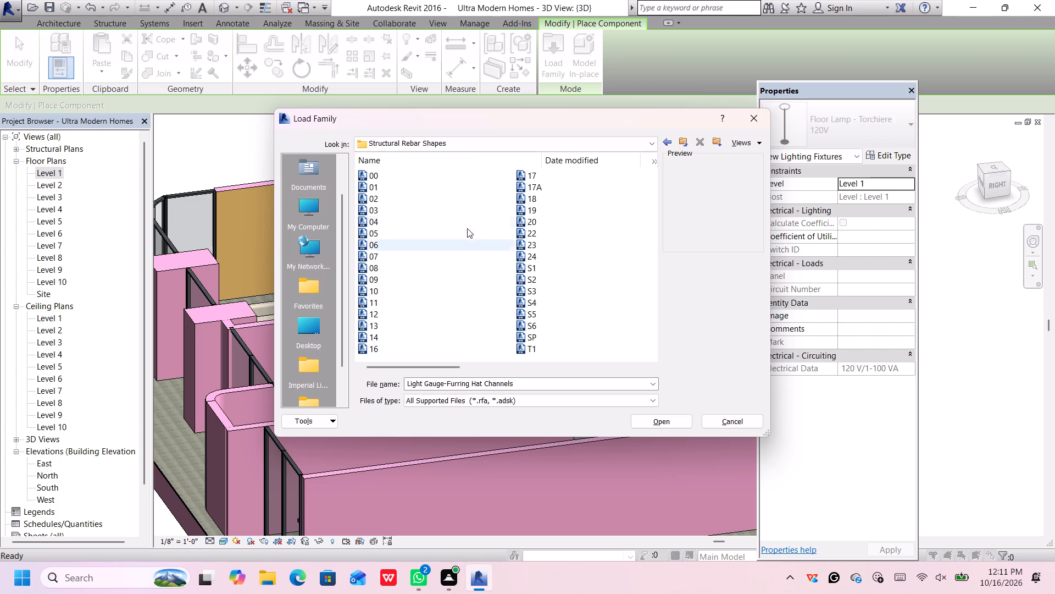
click(463, 177)
click(457, 189)
click(457, 212)
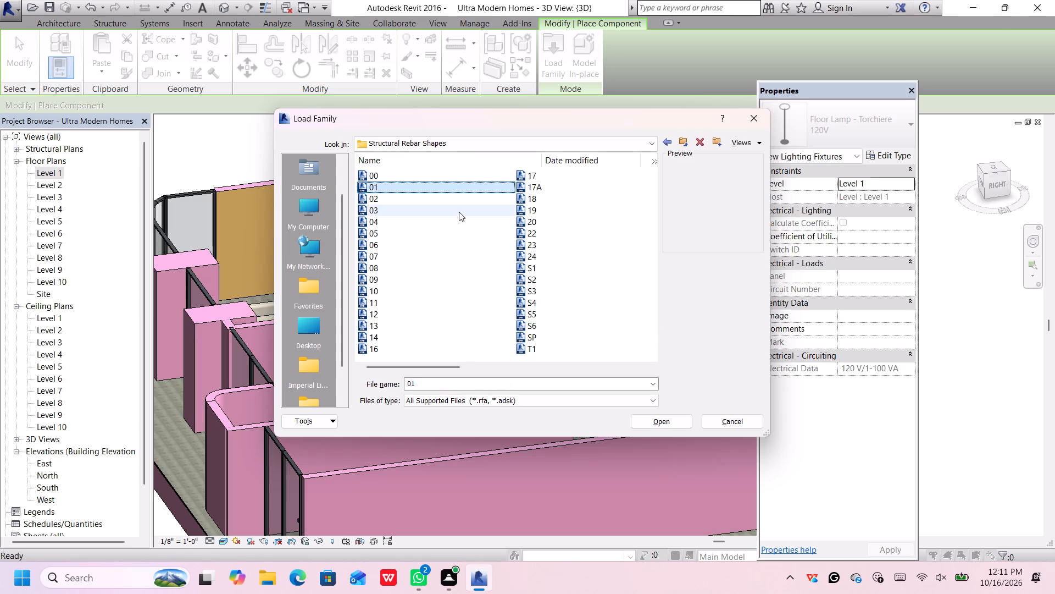
click(668, 143)
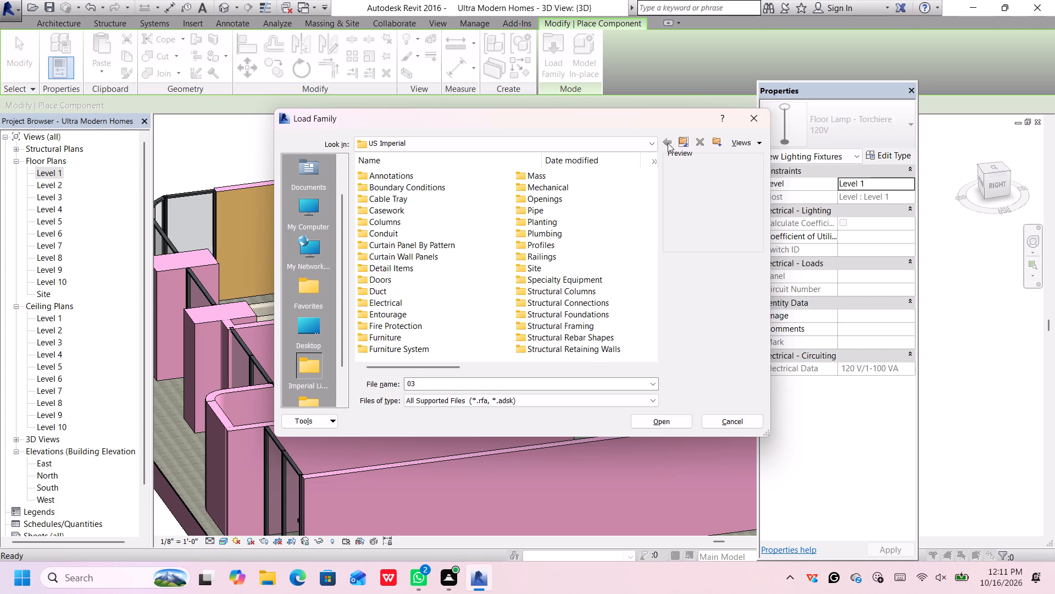
Look at the first three retaining wall families in the Structural Retaining Walls folder, through RetainingWall_Par_Family_Shelf1, then return to US Imperial.
double_click(564, 346)
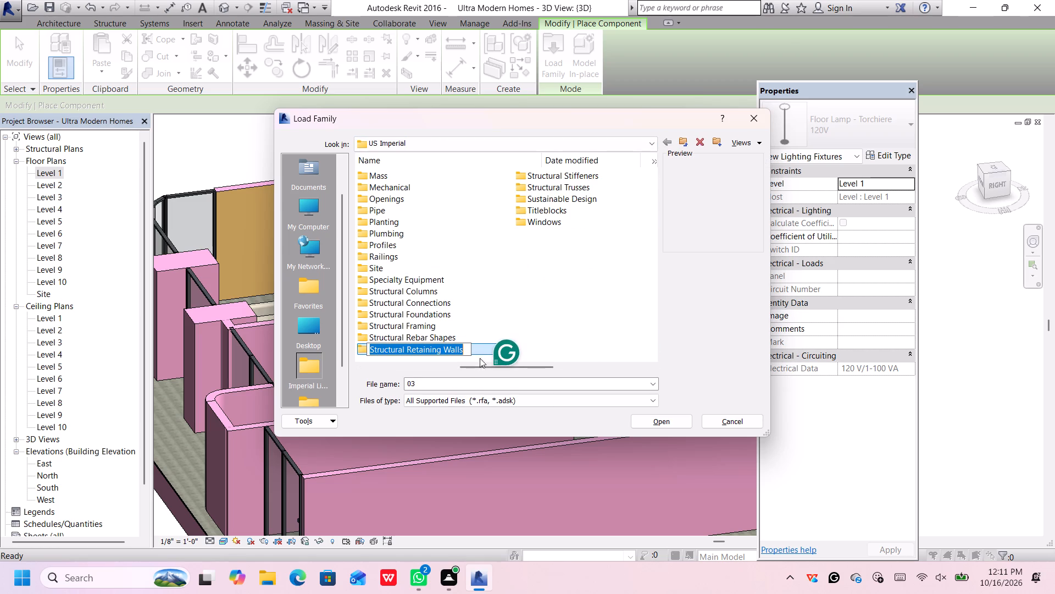
double_click(482, 348)
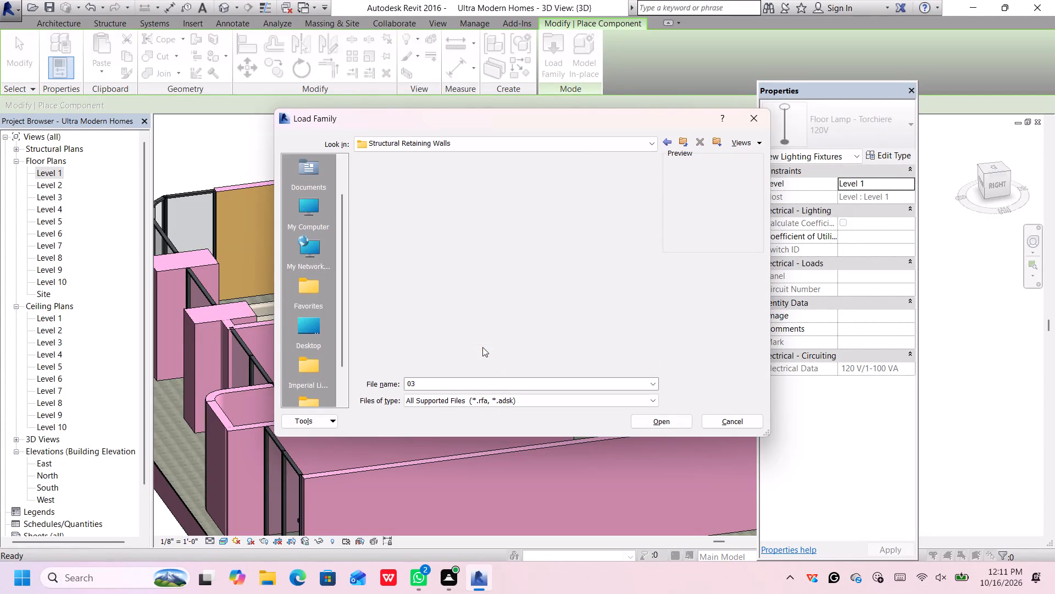
click(464, 175)
click(466, 186)
click(468, 202)
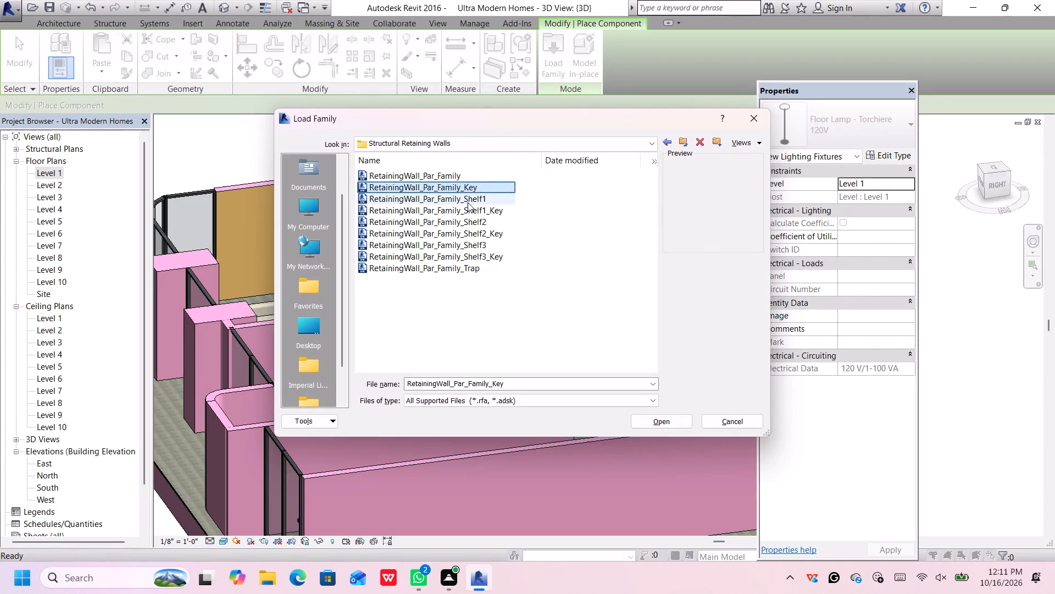
click(671, 145)
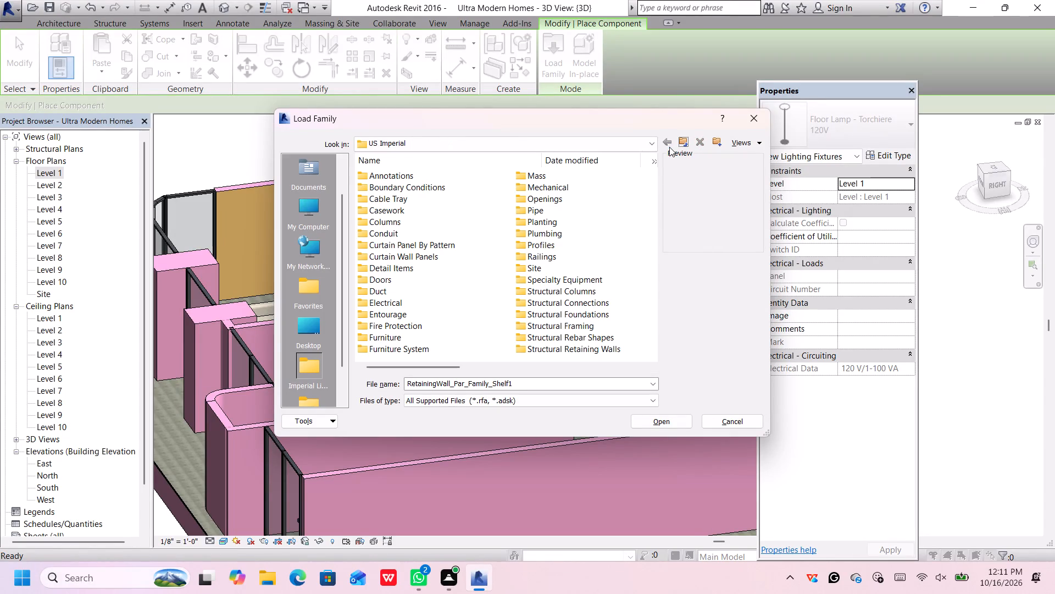
click(668, 140)
Preview the five stiffener families in the Structural Stiffeners folder, from Closed Loop Stiffener-Circular to Linear Stiffener-Plate, then return to US Imperial.
click(477, 369)
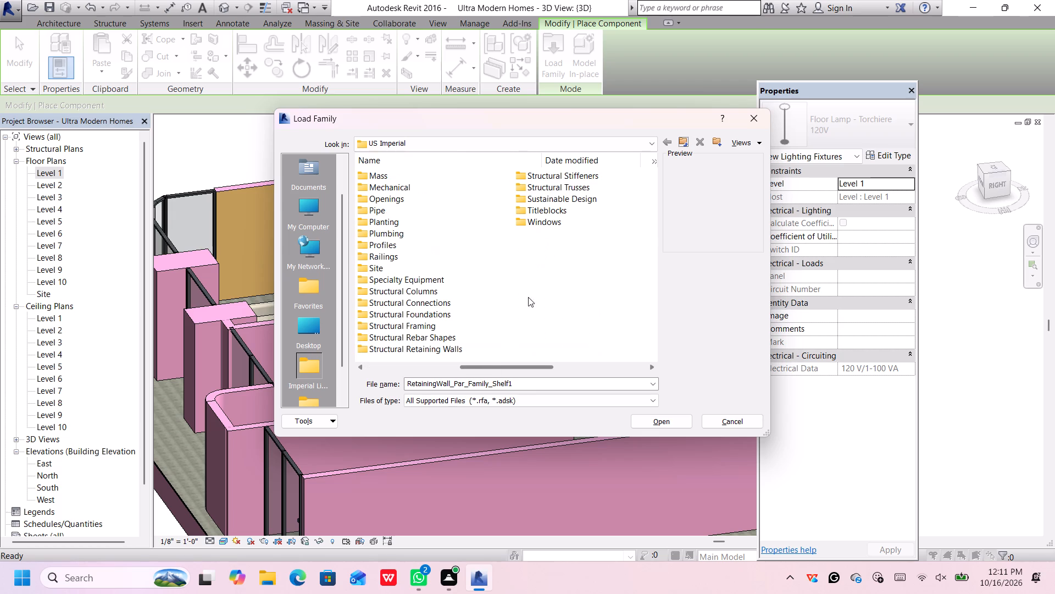
double_click(579, 179)
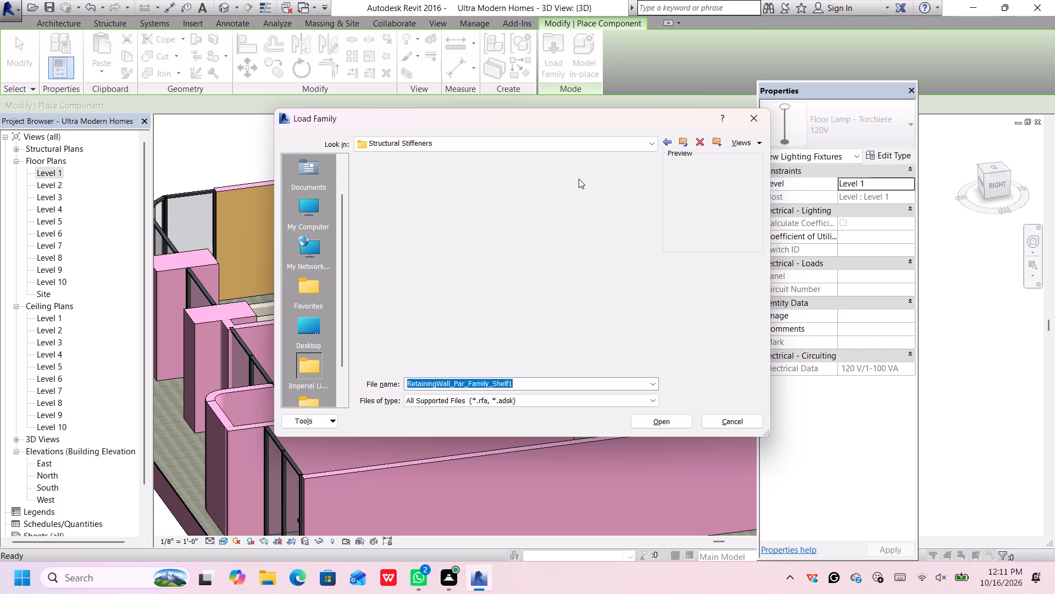
click(462, 174)
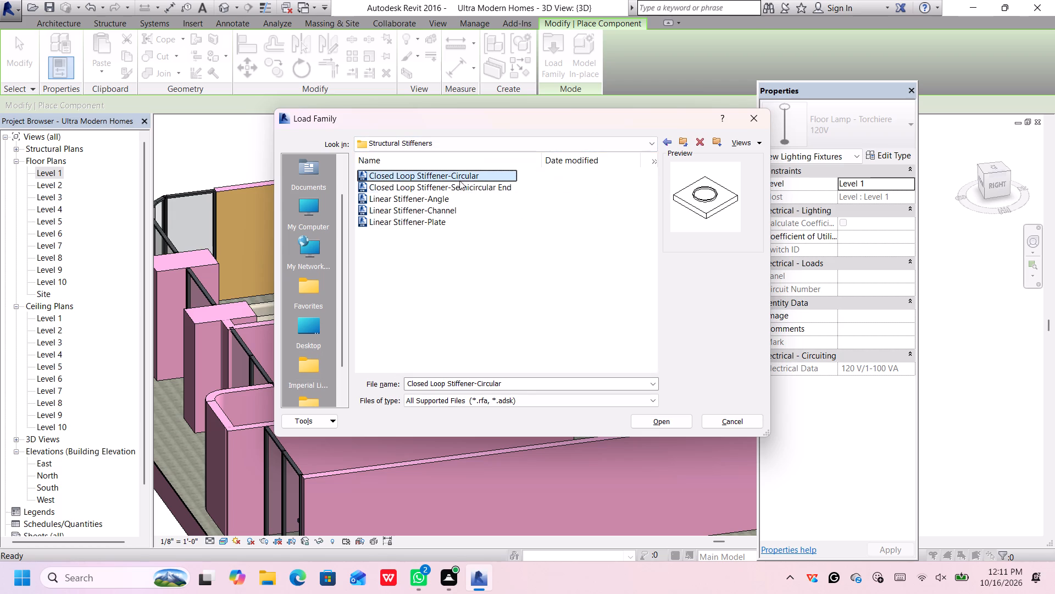
click(459, 183)
click(453, 193)
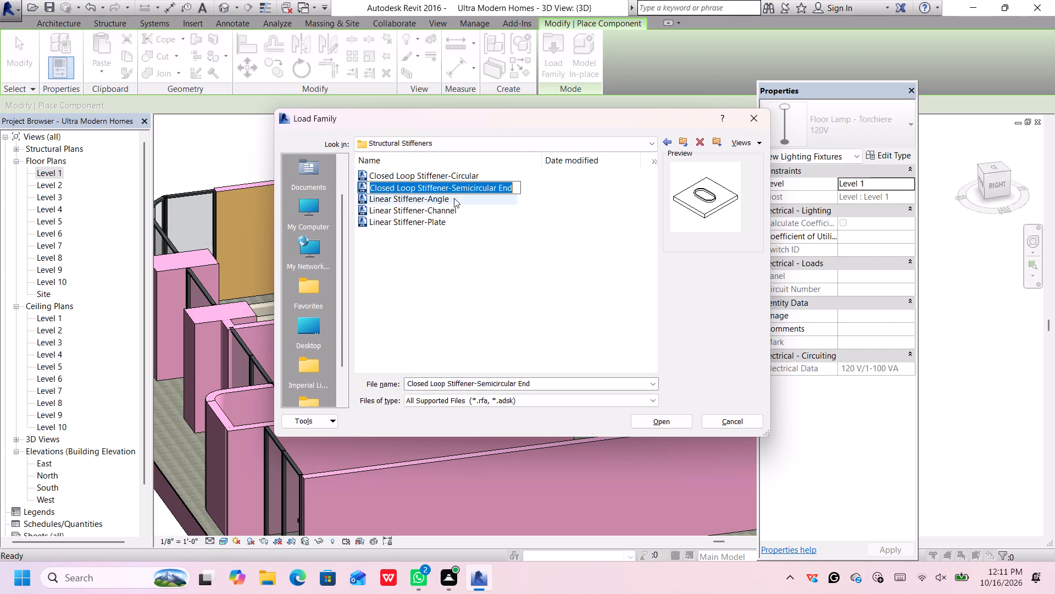
click(458, 198)
click(461, 210)
click(459, 224)
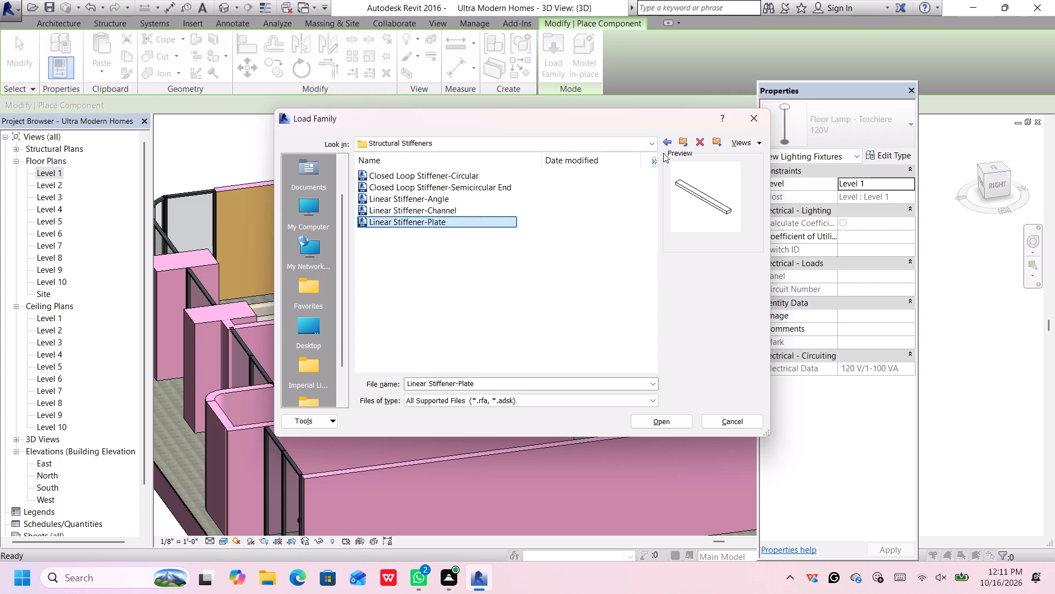
click(670, 138)
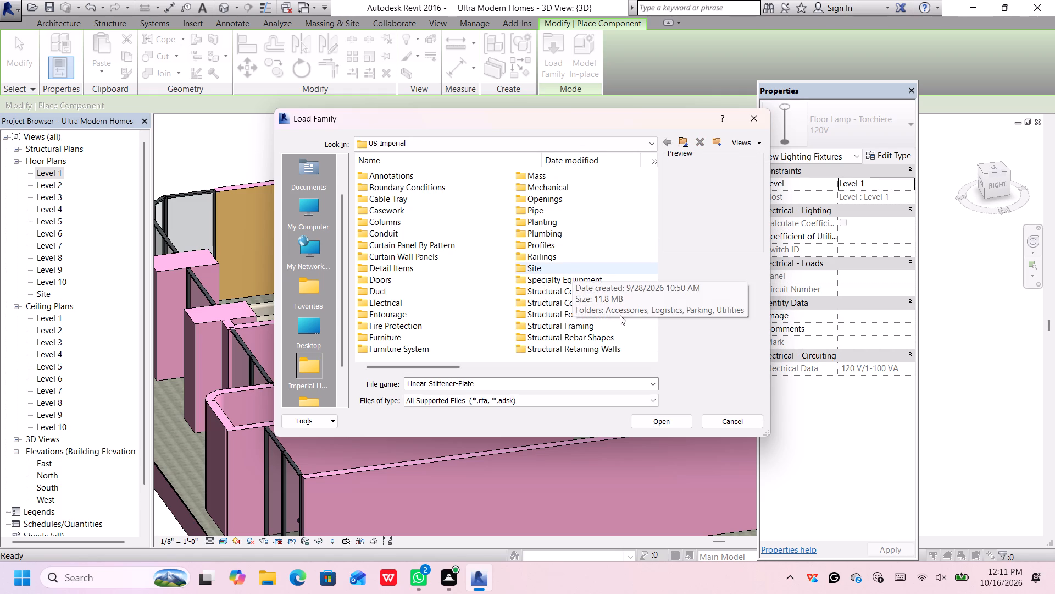
Dismiss the notification card and preview the Sustainable Design families from Bicycle Rack 2 through Wind Power Generator.
scroll(620, 315, up, 2)
scroll(488, 352, up, 4)
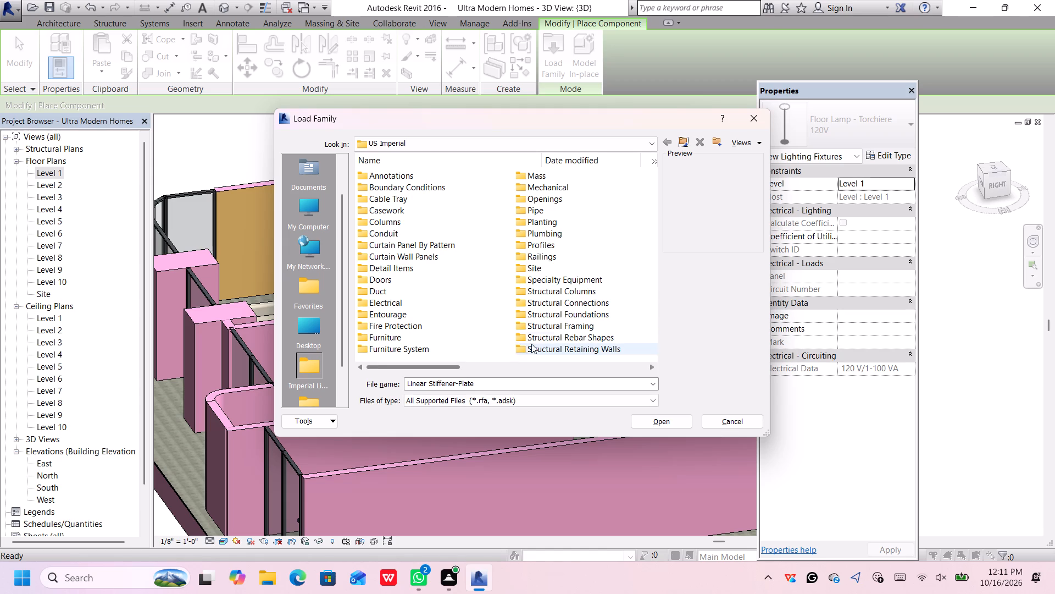
scroll(598, 251, up, 3)
click(479, 367)
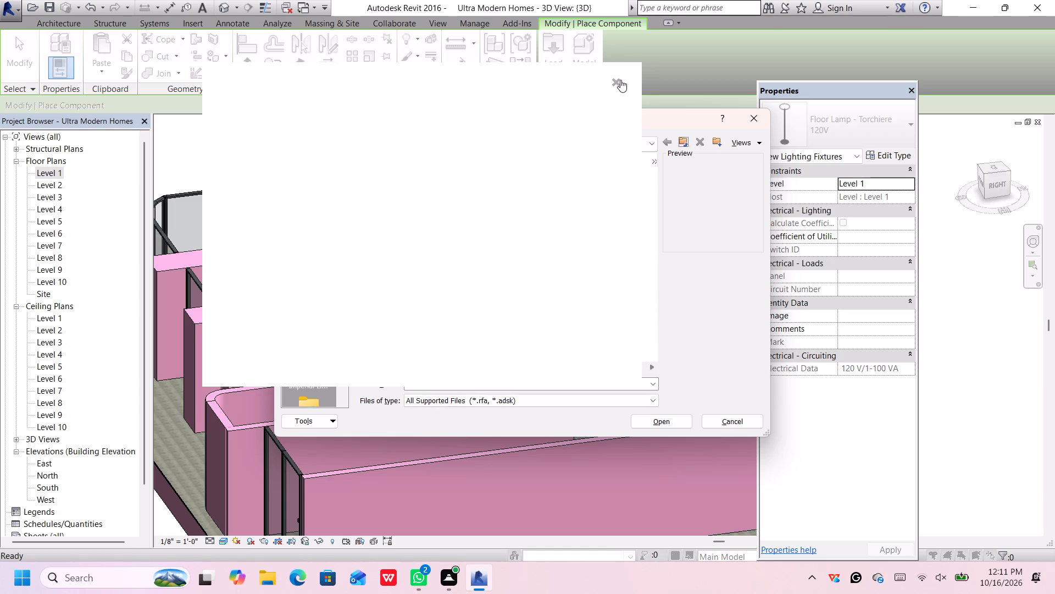
click(617, 80)
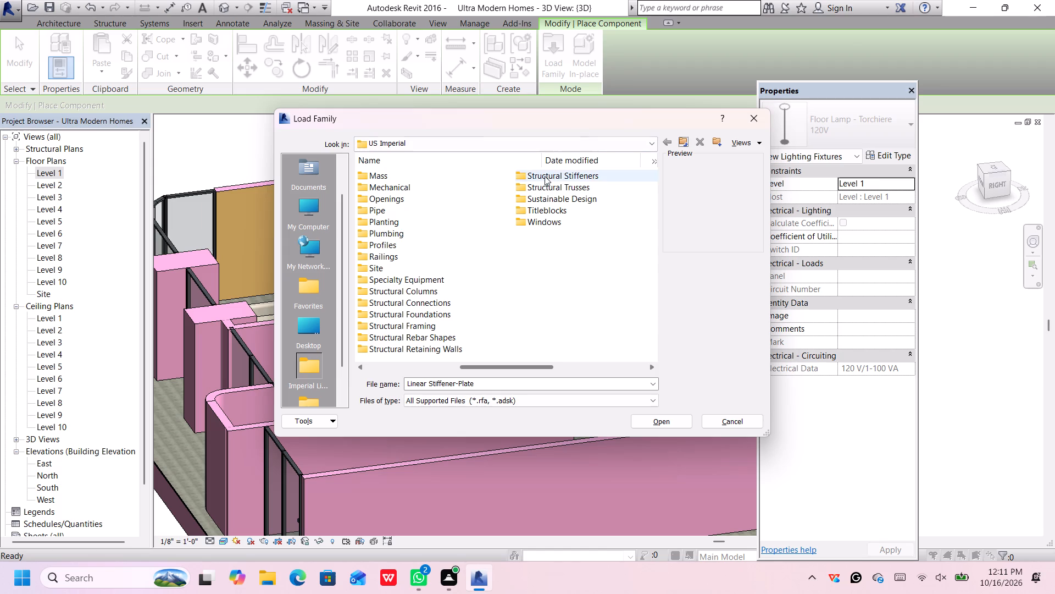
click(573, 201)
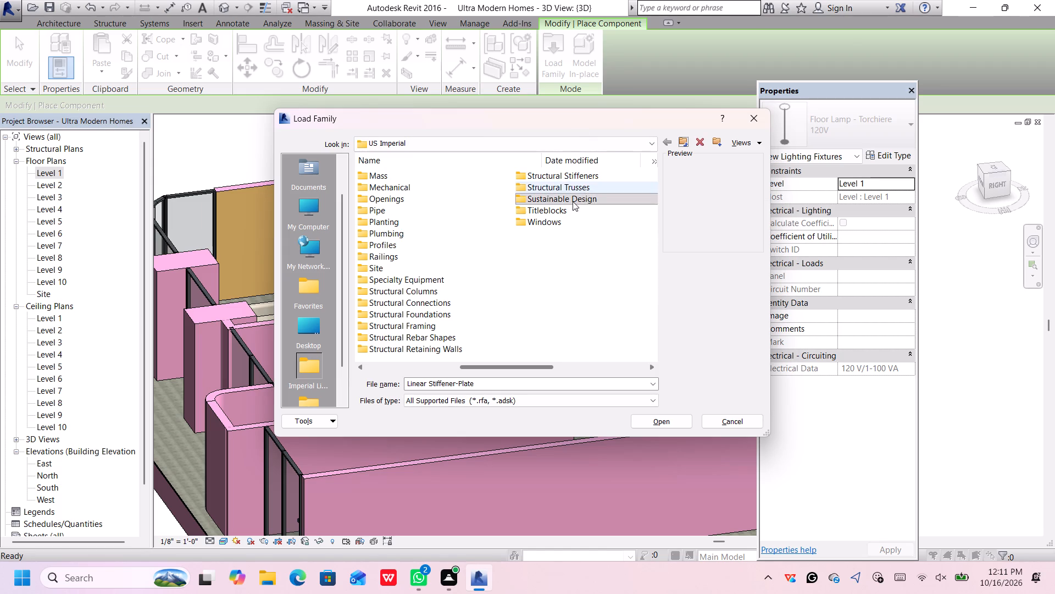
double_click(573, 201)
click(452, 178)
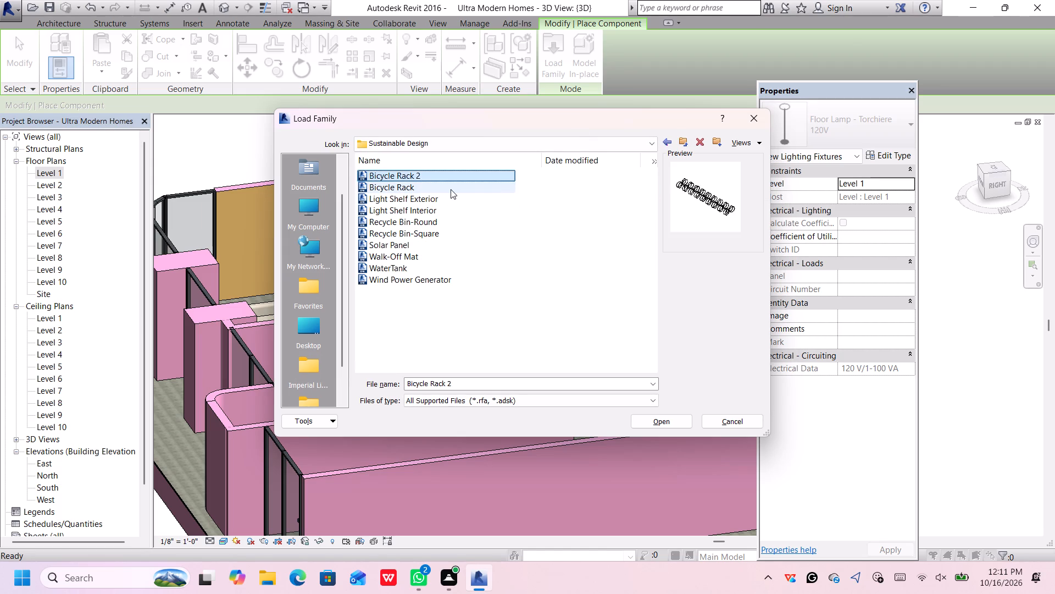
click(451, 189)
click(449, 202)
click(449, 217)
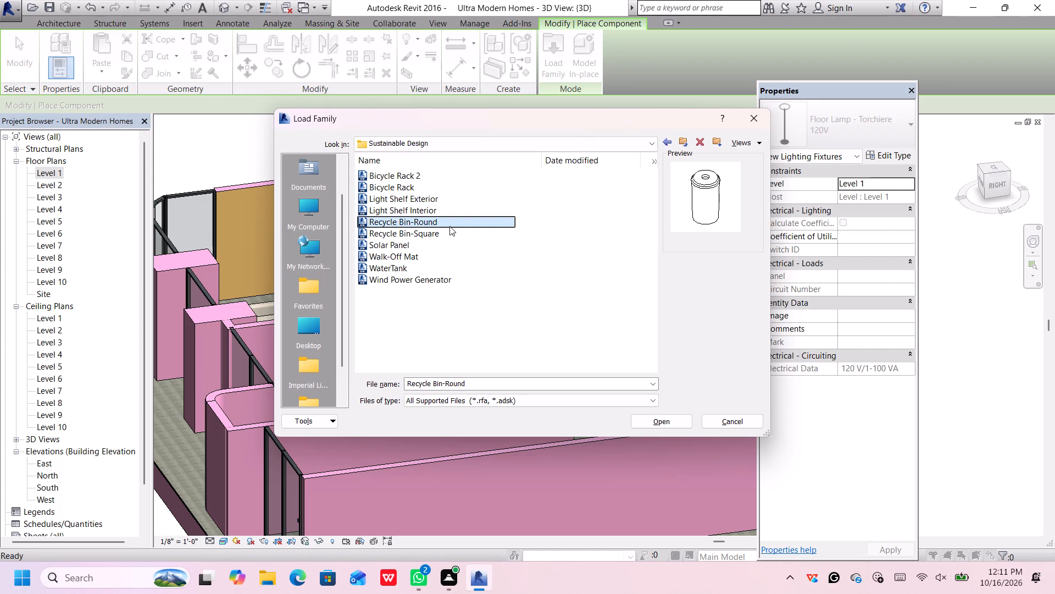
click(449, 226)
click(452, 234)
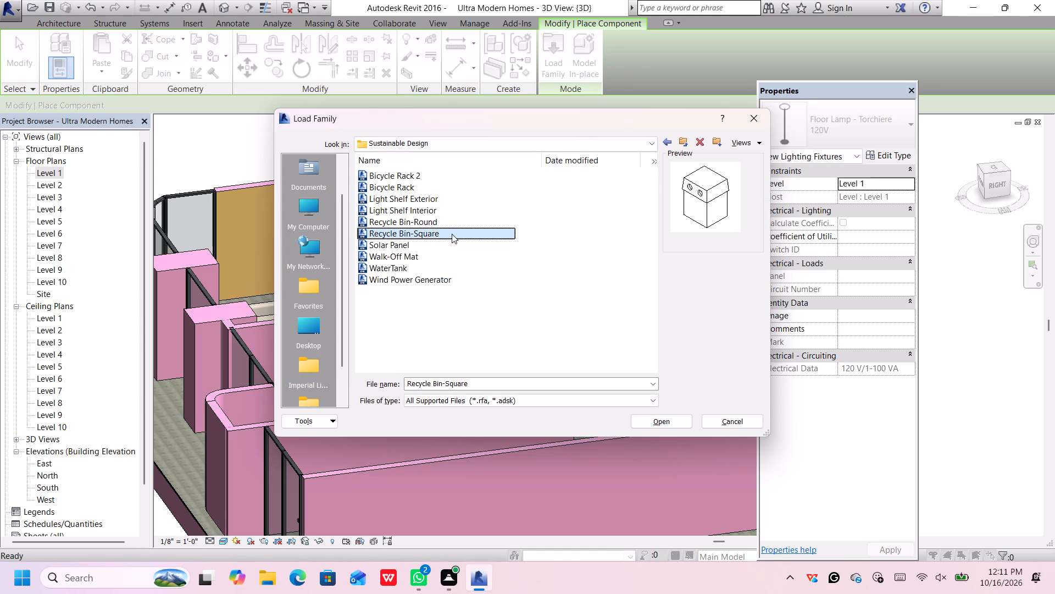
click(451, 243)
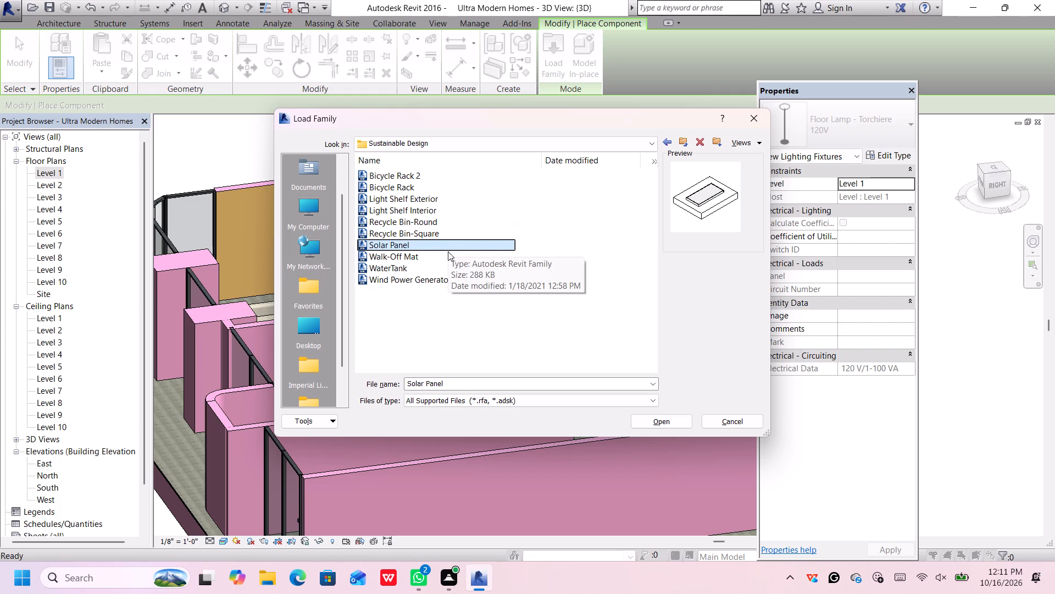
click(448, 251)
click(446, 267)
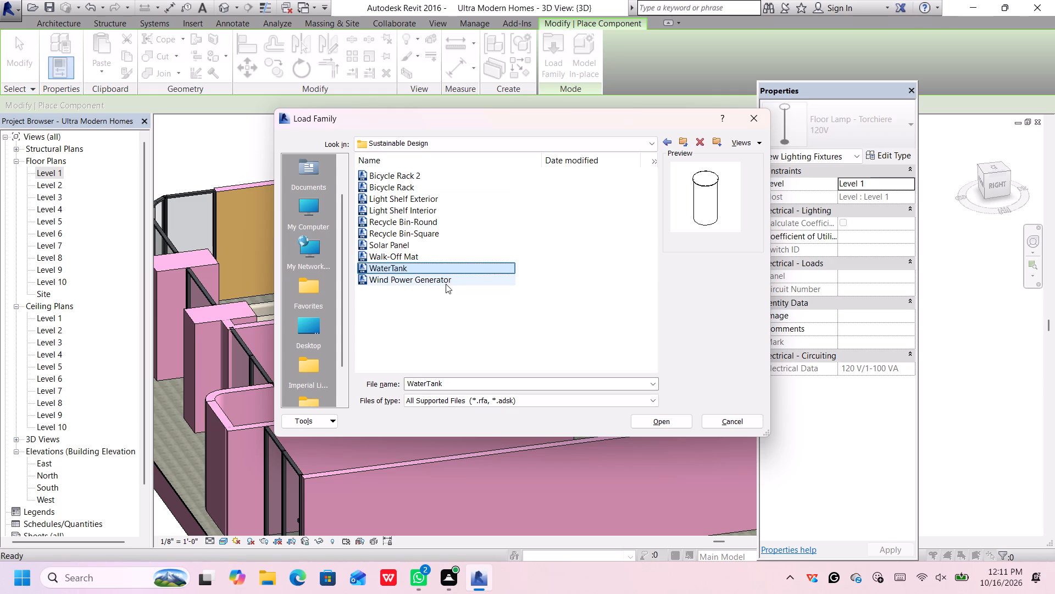
click(444, 285)
click(440, 282)
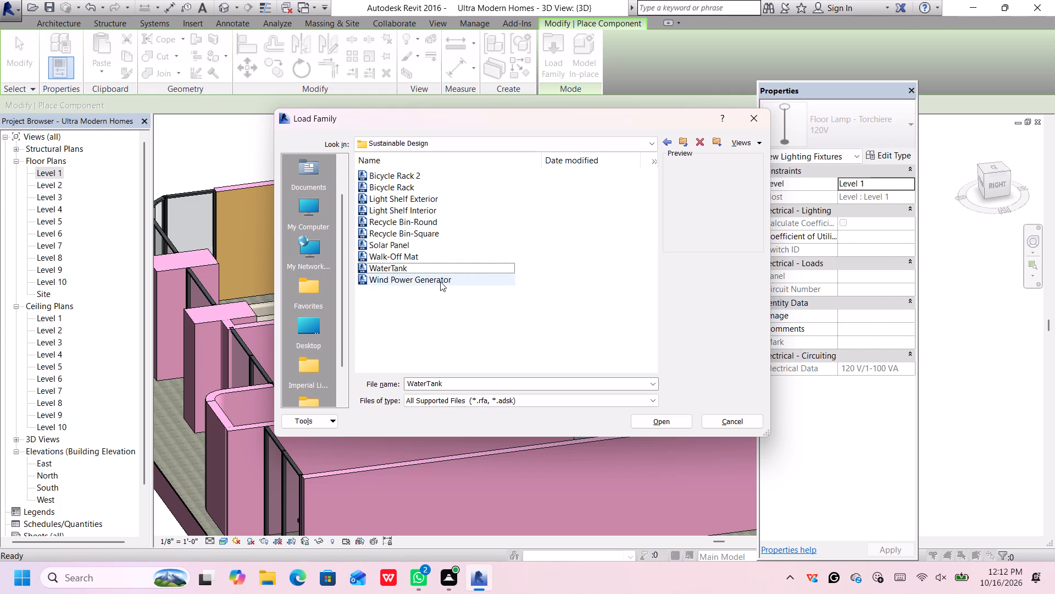
Load the Recycle Bin-Round family and place one on Level 1 beside the living room's yellow wall, between the sofa and the oval wall piece.
click(442, 239)
click(448, 233)
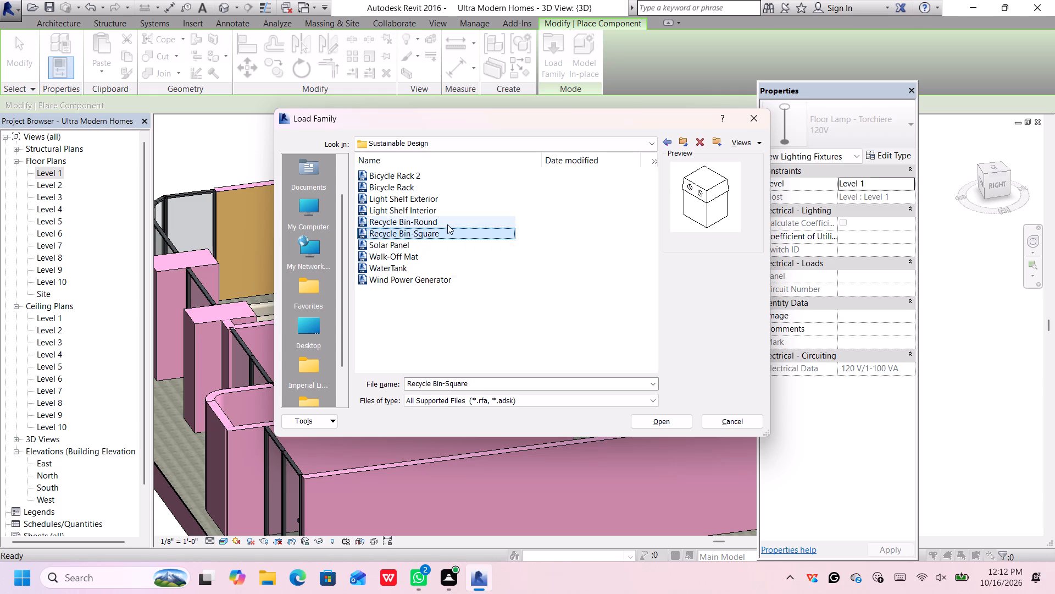
click(452, 227)
click(457, 221)
double_click(457, 221)
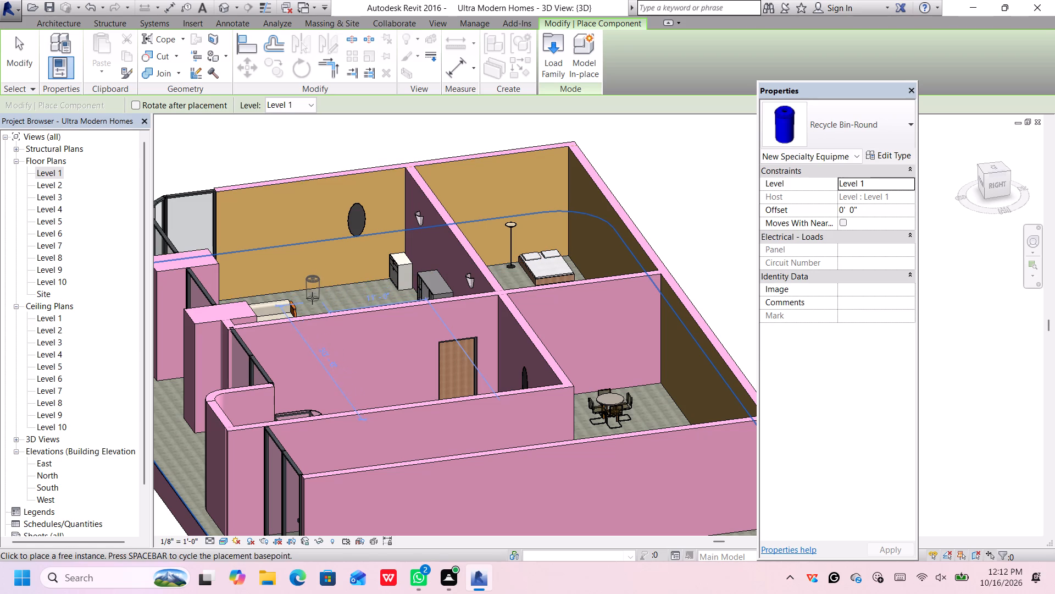
click(310, 292)
Place a round recycle bin in the dining room corner where the pink partition meets the brown exterior wall.
scroll(345, 281, down, 2)
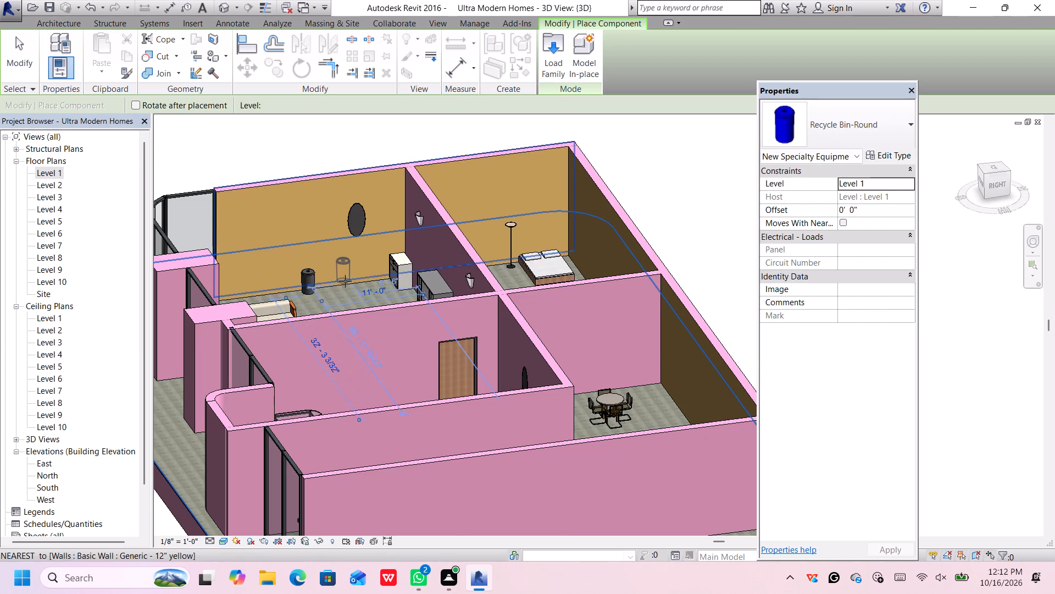
scroll(363, 287, down, 2)
scroll(390, 298, up, 4)
scroll(401, 339, down, 1)
scroll(402, 339, up, 1)
scroll(402, 338, down, 1)
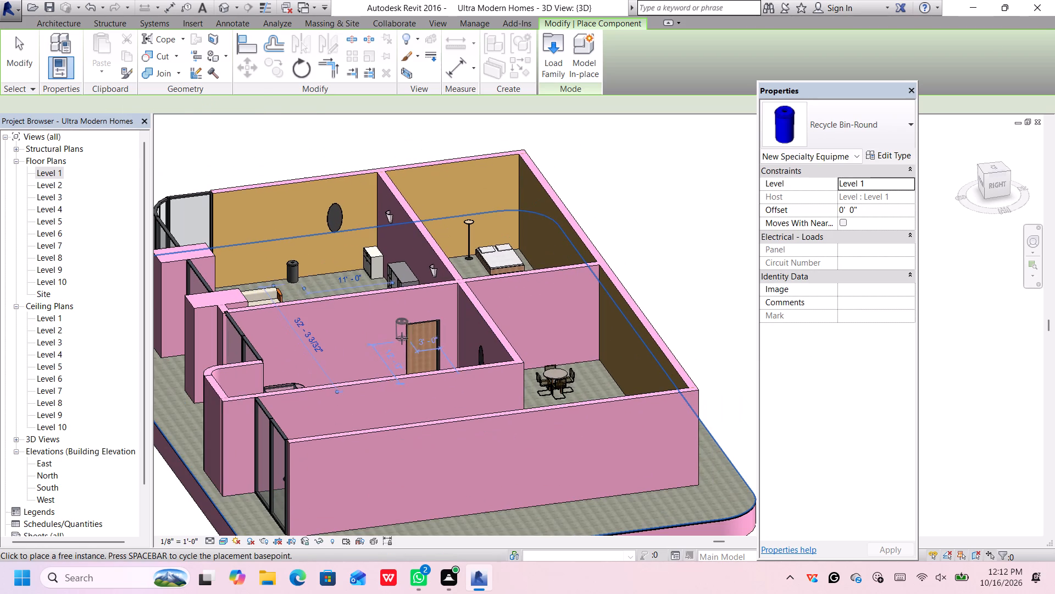
middle_drag(403, 335, 486, 389)
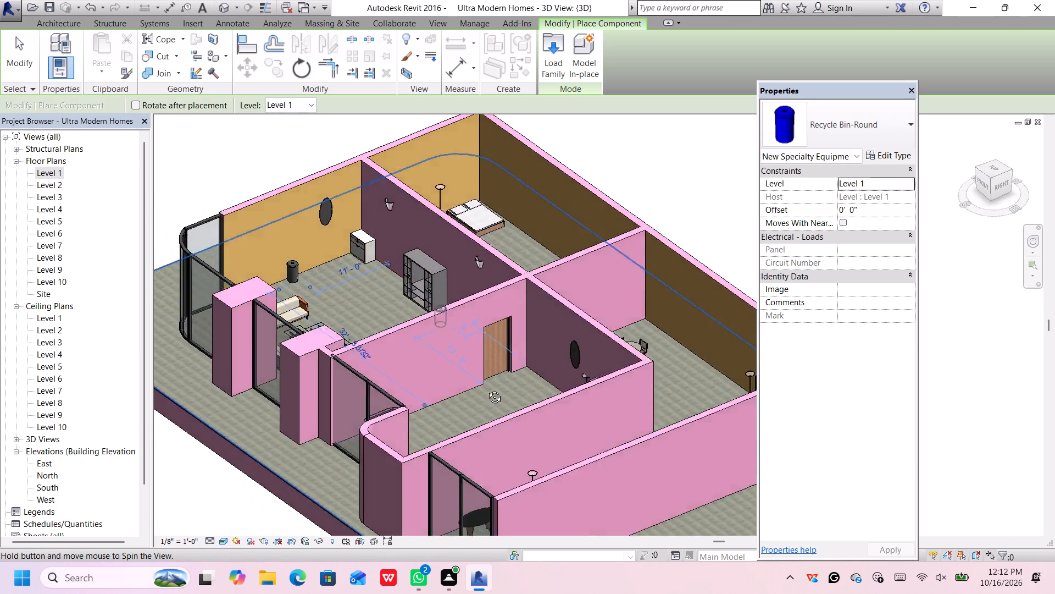
middle_drag(486, 389, 486, 388)
scroll(618, 272, up, 1)
scroll(663, 248, up, 3)
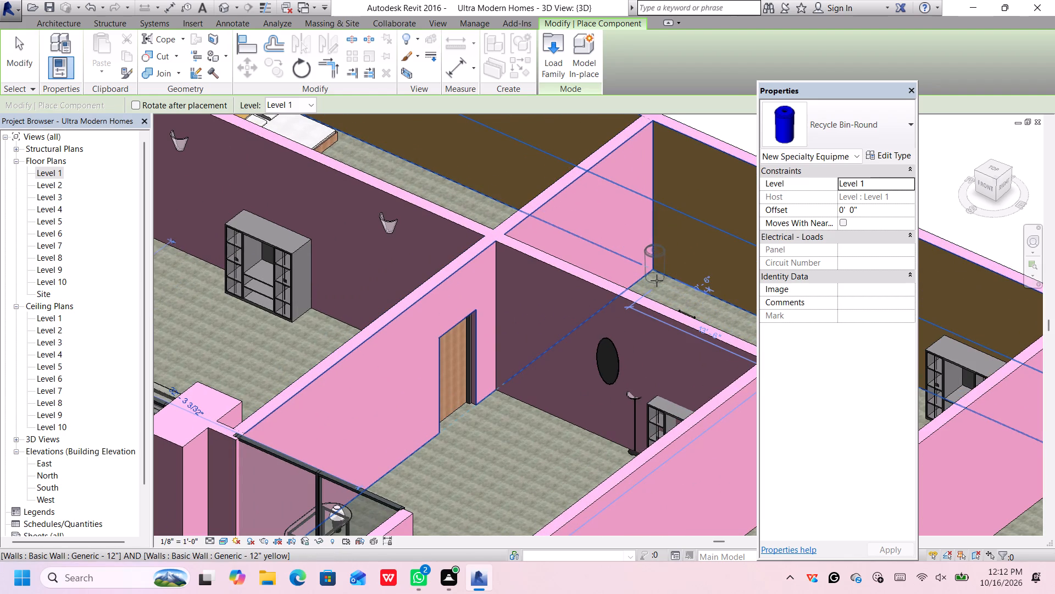
click(657, 280)
Place a round recycle bin in the corner beside the wooden door of the room with the desk.
scroll(524, 378, down, 5)
scroll(515, 397, up, 2)
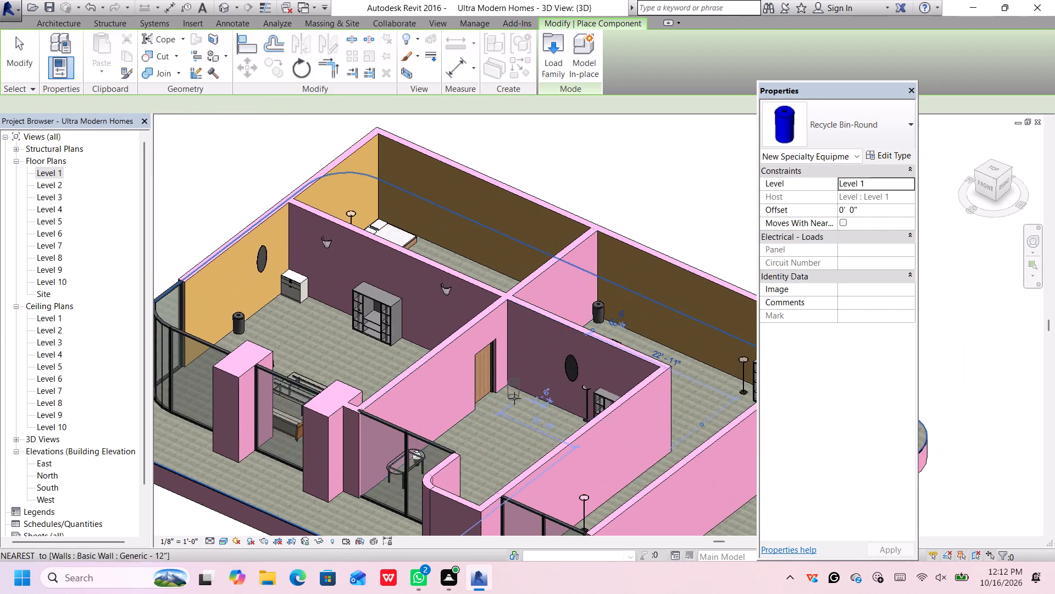
scroll(514, 398, up, 2)
click(508, 386)
Place a round recycle bin in the rear bedroom, at the inner corner by the partition shared with the dining room.
scroll(508, 388, down, 6)
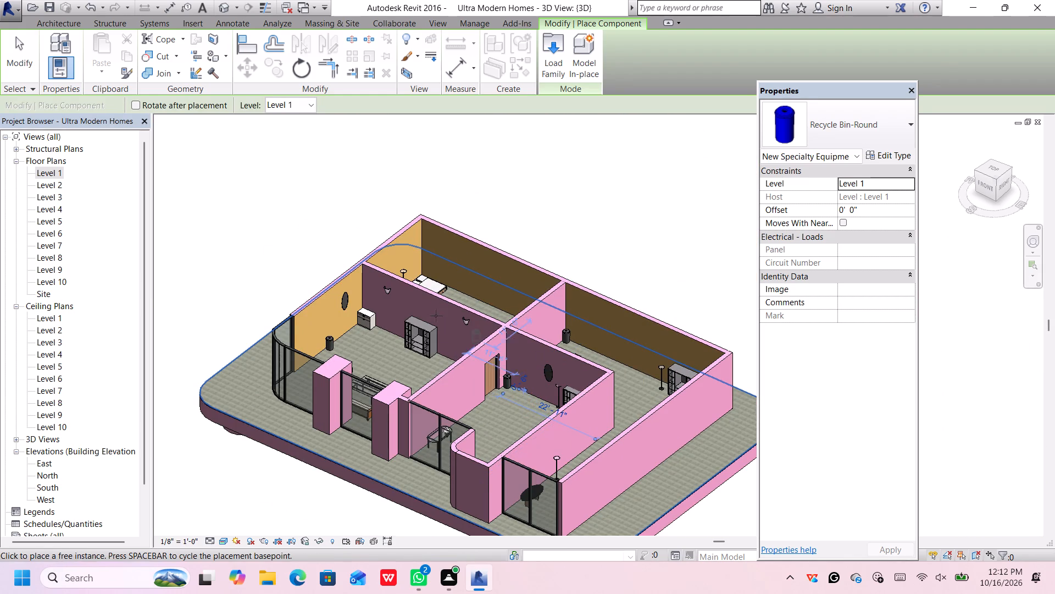
middle_drag(494, 256, 276, 218)
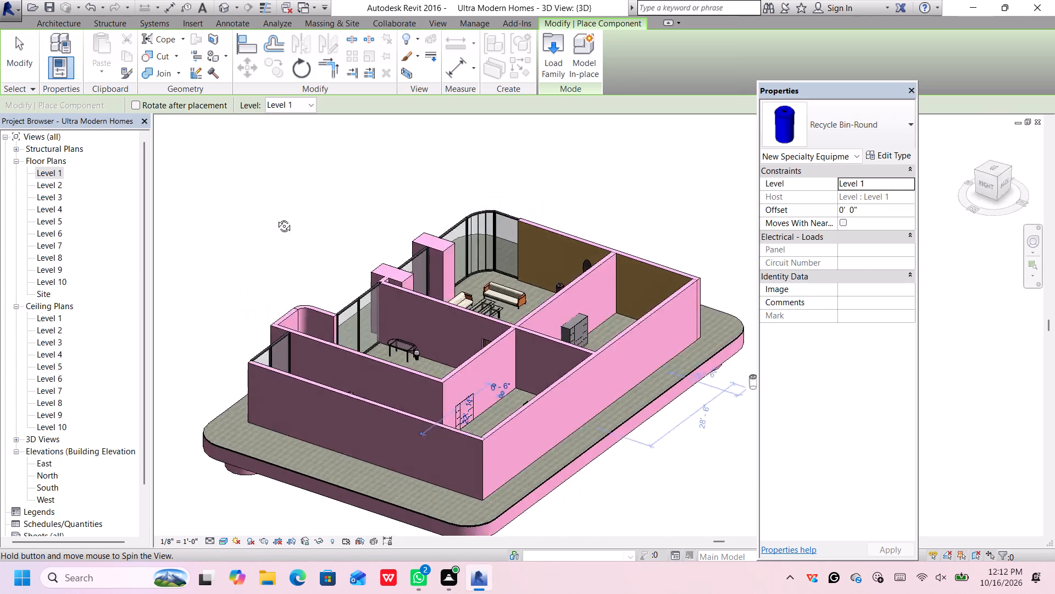
middle_drag(276, 218, 258, 206)
scroll(567, 325, up, 2)
middle_drag(570, 322, 560, 371)
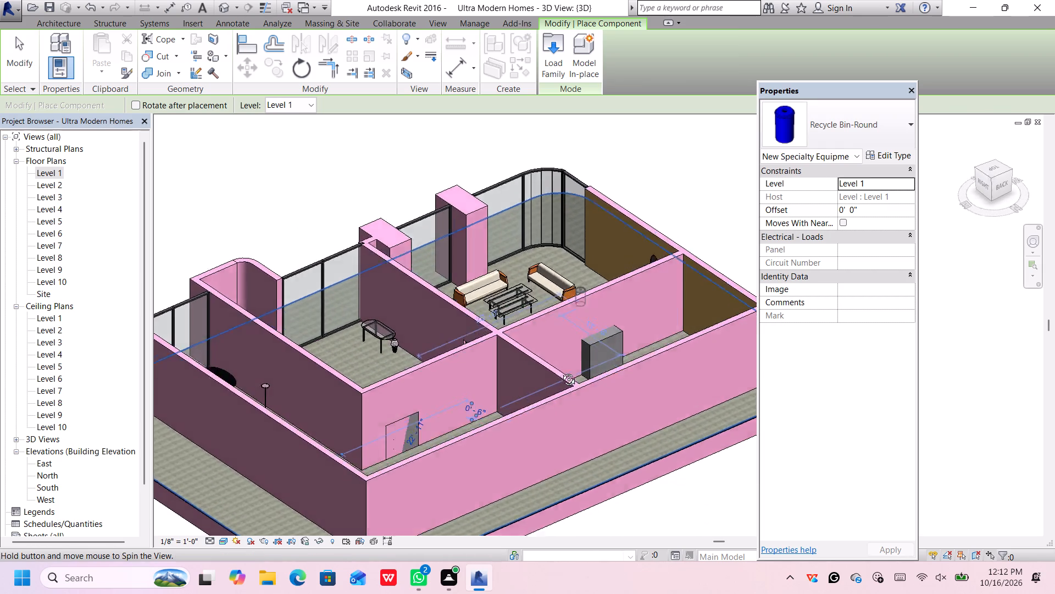
middle_drag(560, 371, 561, 444)
scroll(574, 386, down, 3)
middle_drag(575, 385, 543, 323)
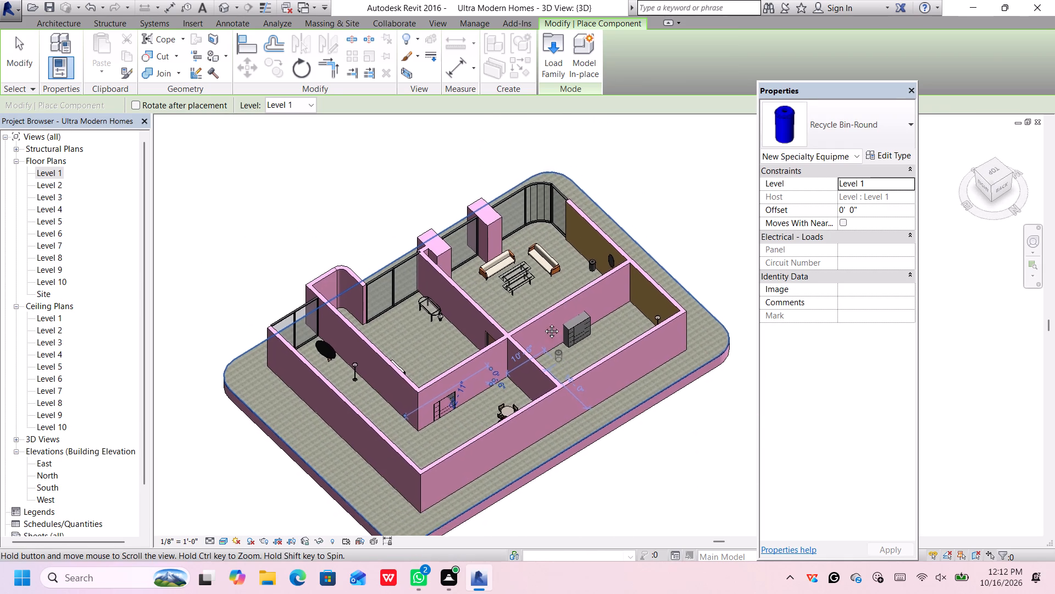
middle_drag(543, 323, 486, 392)
shift+scroll(486, 392, up, 1)
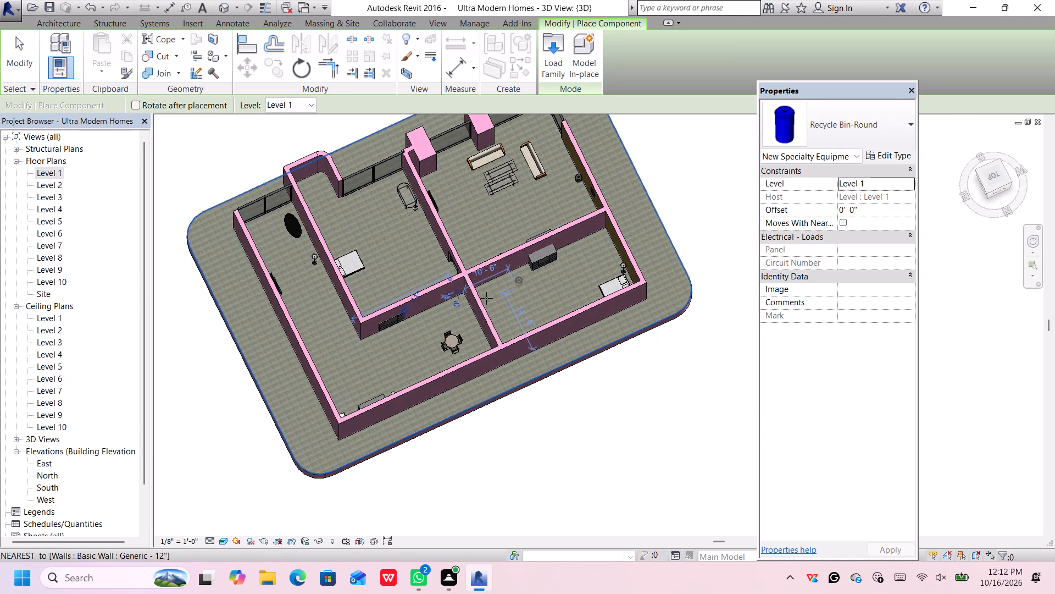
scroll(486, 292, up, 7)
scroll(486, 292, down, 3)
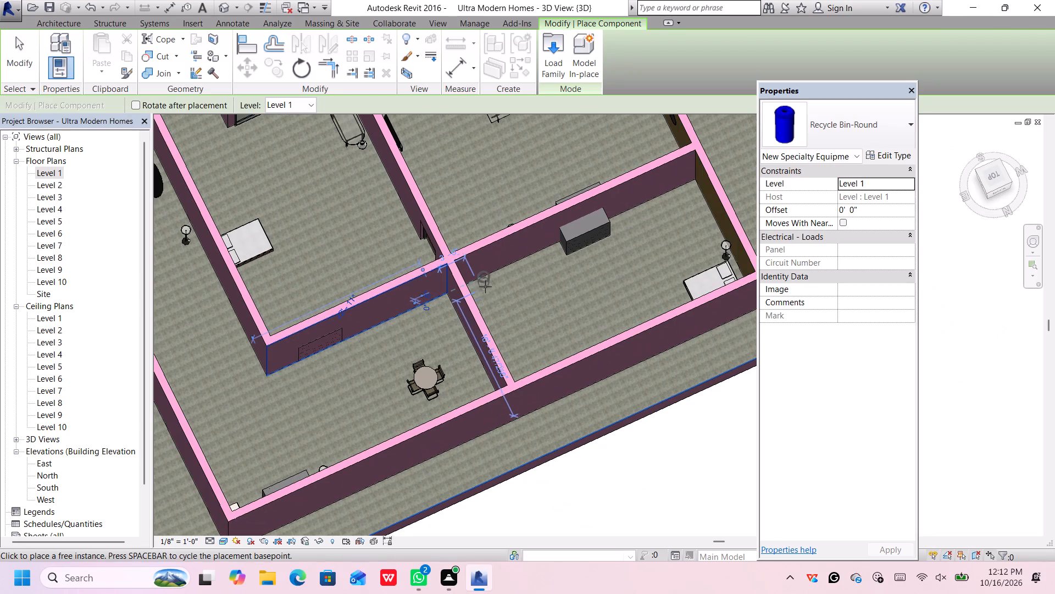
click(480, 290)
Check the bins in the rooms from the opposite side of the house and end the recycle bin placement.
scroll(502, 279, down, 6)
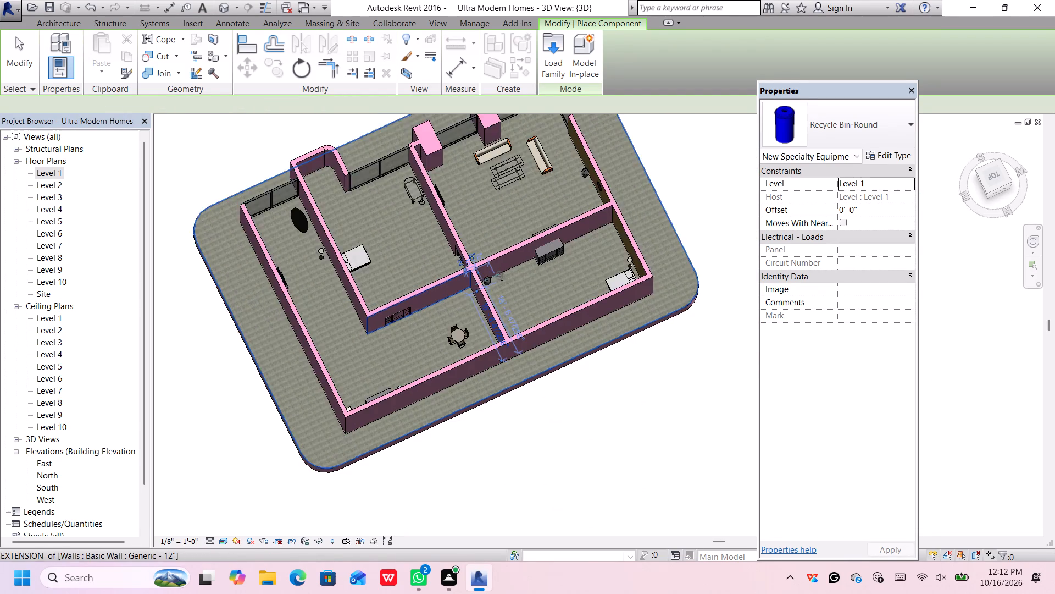
scroll(501, 284, up, 1)
middle_drag(502, 286, 563, 239)
scroll(530, 243, up, 3)
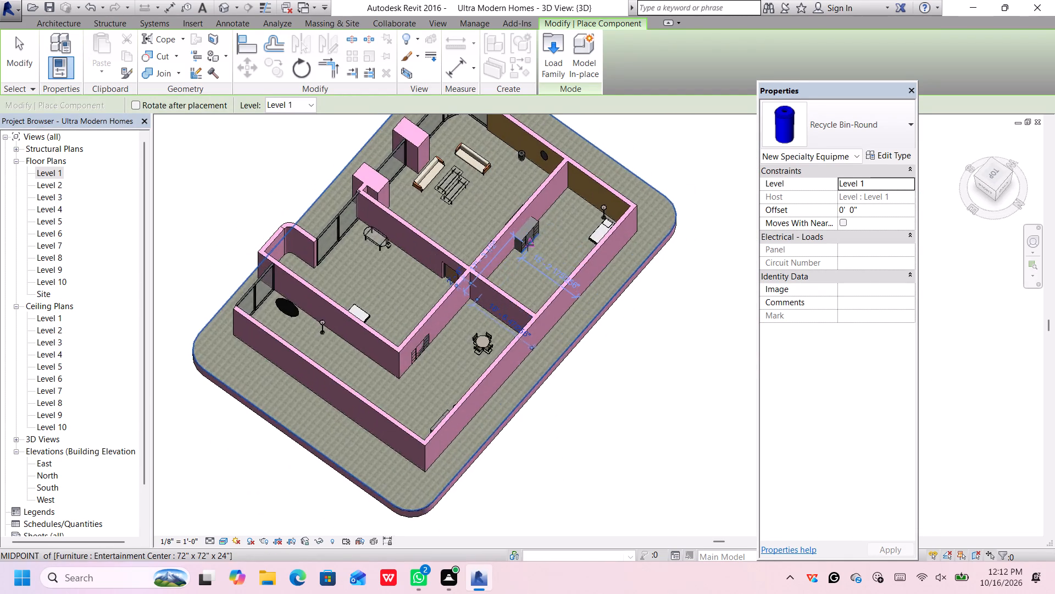
scroll(527, 245, up, 3)
scroll(527, 247, down, 2)
key(space)
scroll(527, 243, down, 4)
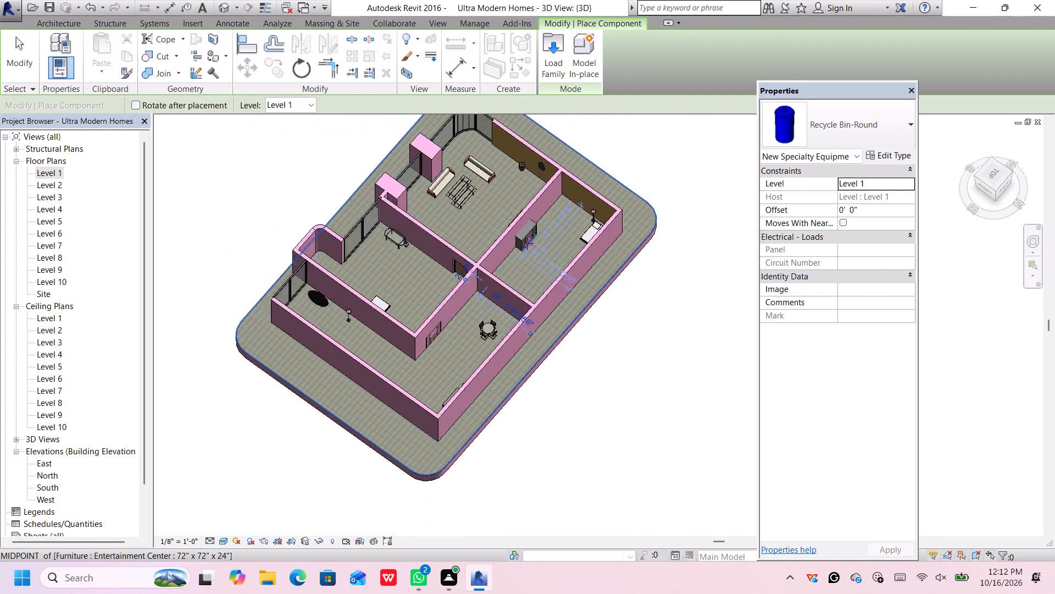
scroll(527, 243, down, 1)
scroll(527, 244, up, 2)
middle_drag(507, 268, 534, 268)
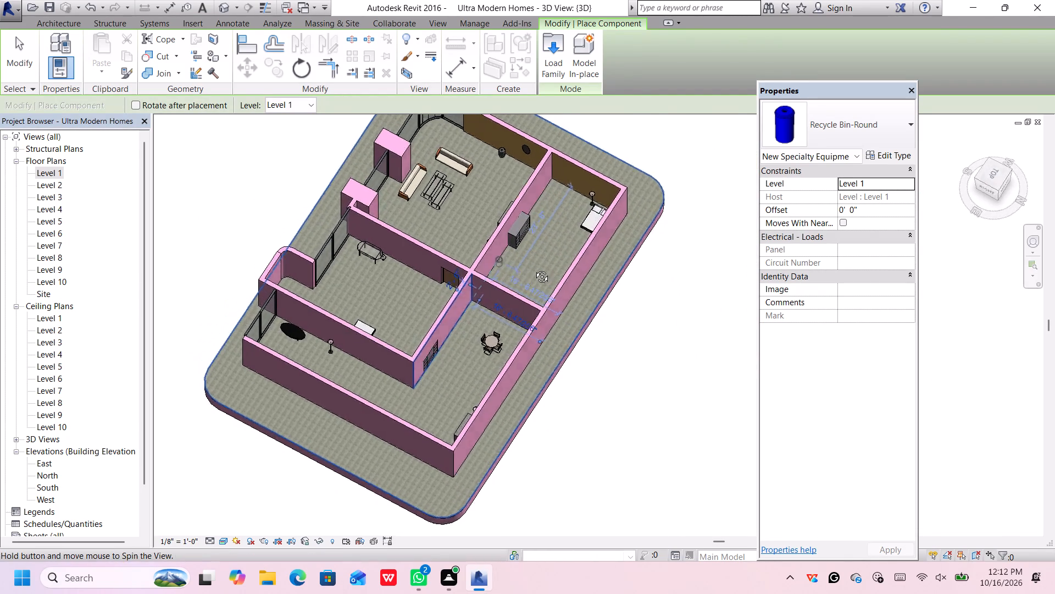
middle_drag(534, 268, 631, 243)
shift+middle_drag(442, 243, 538, 235)
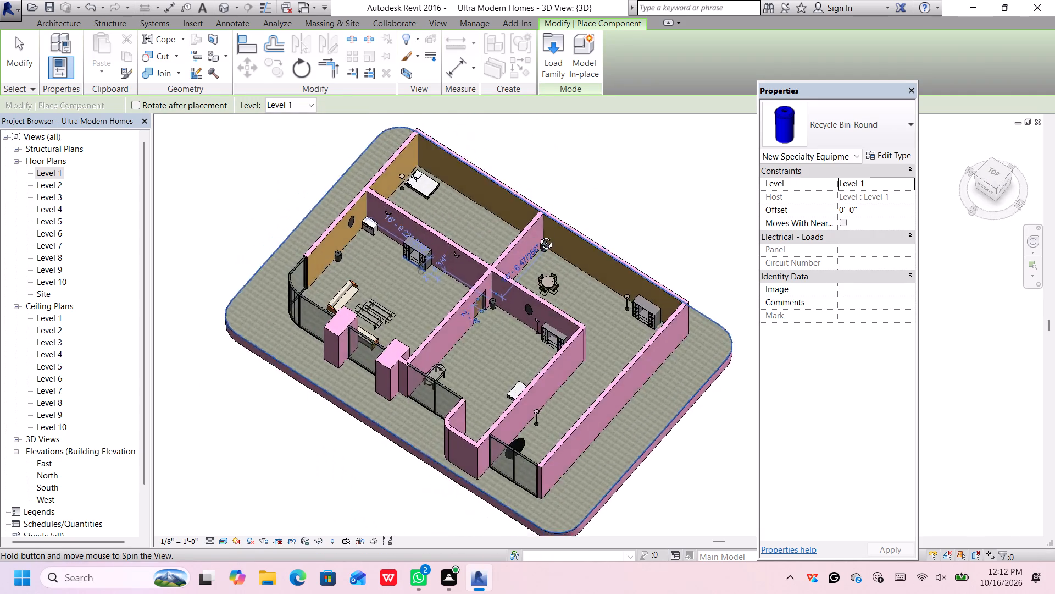
shift+middle_drag(538, 235, 560, 222)
shift+scroll(442, 261, up, 3)
key(space)
scroll(451, 273, up, 2)
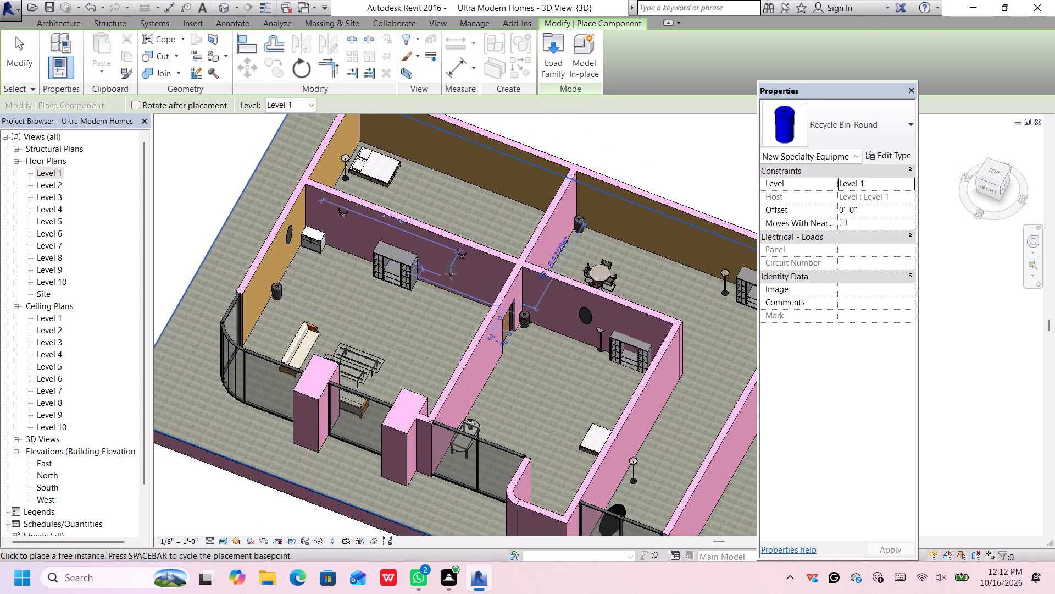
scroll(451, 274, up, 3)
key(space)
key(Escape)
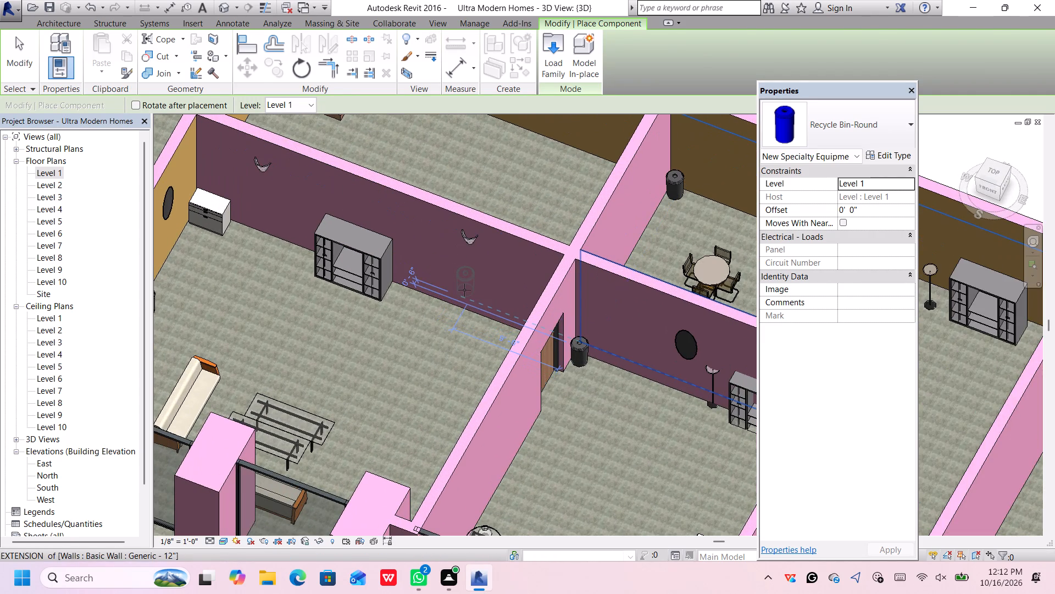
key(Escape)
scroll(450, 295, down, 4)
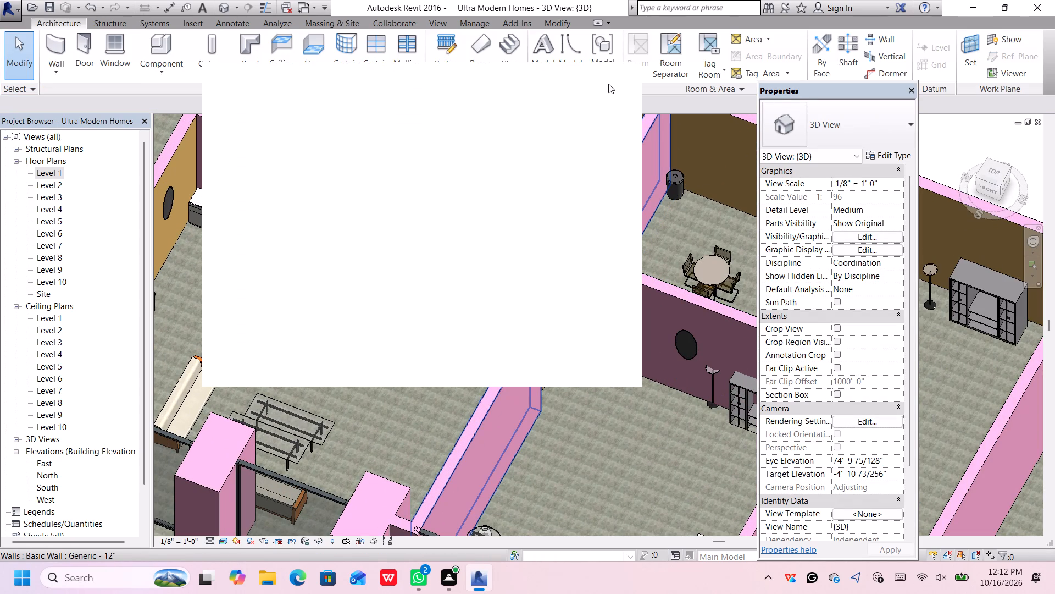
click(613, 85)
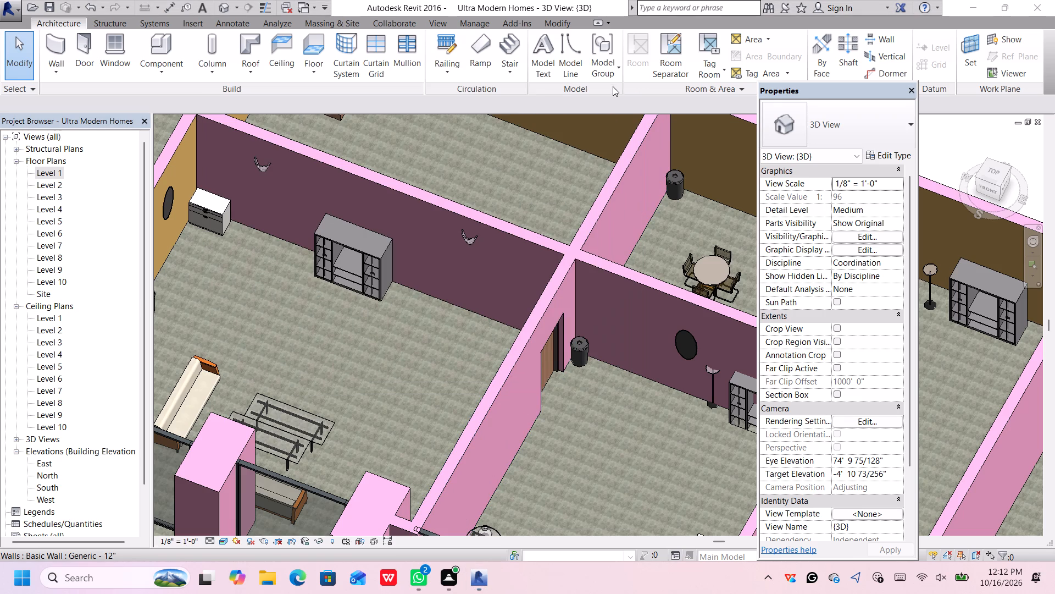
Browse the loaded component types available for placement, from beds and desks through tables to flat-screen TVs.
click(853, 137)
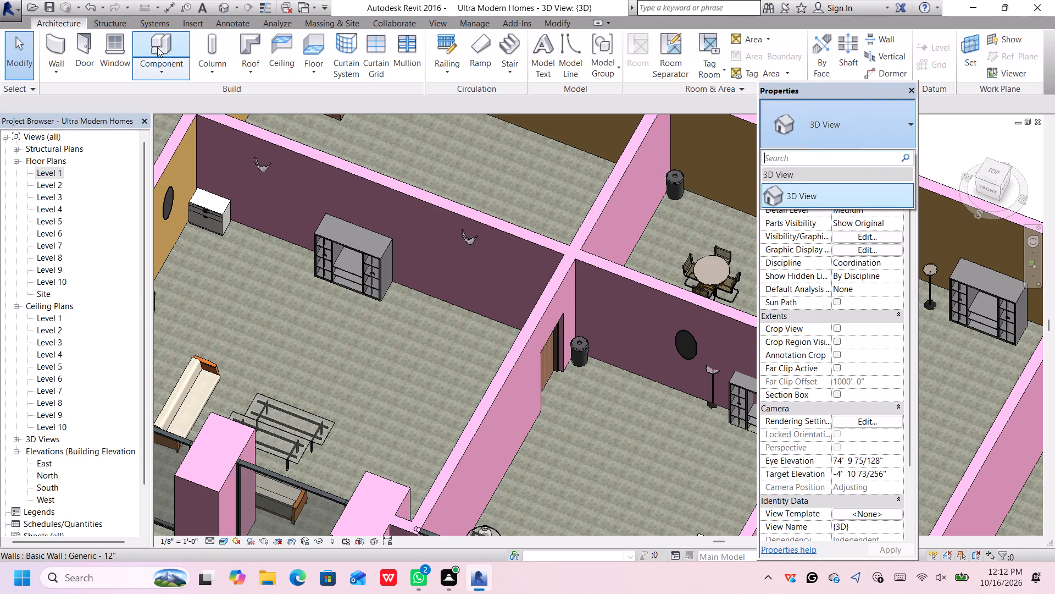
click(157, 47)
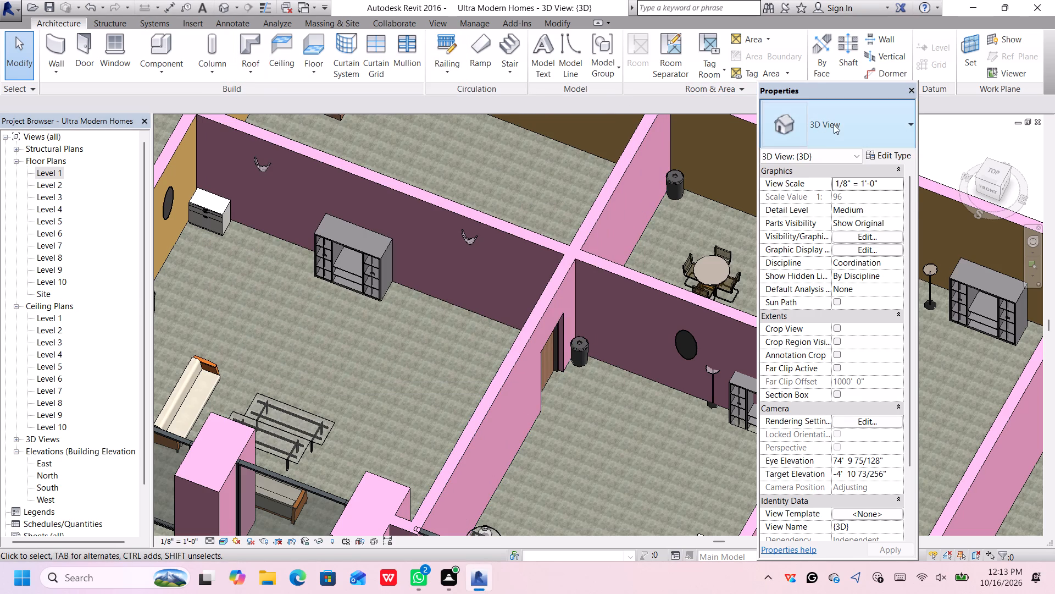
click(164, 39)
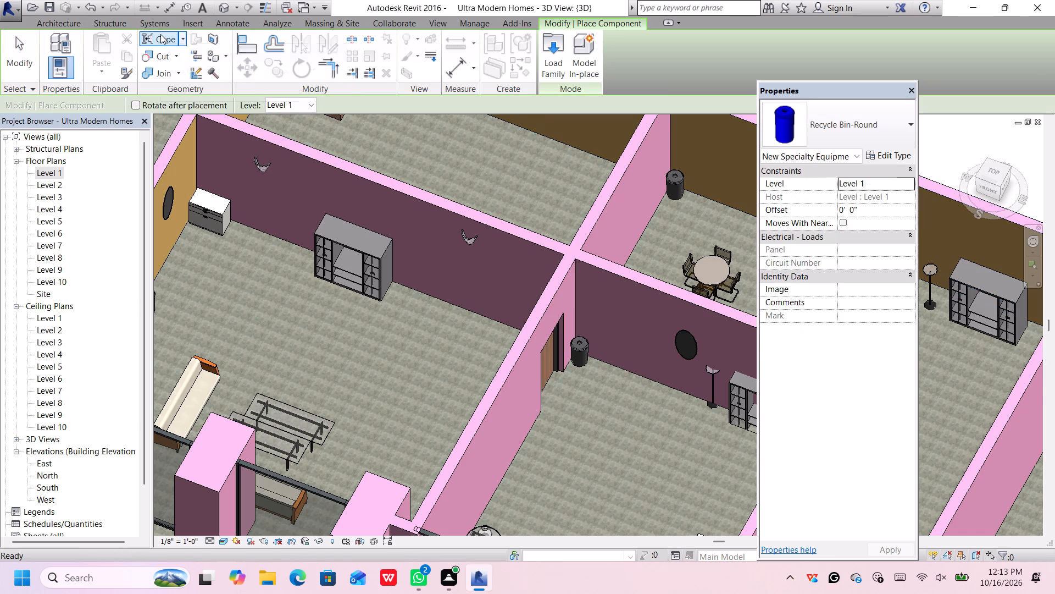
click(854, 115)
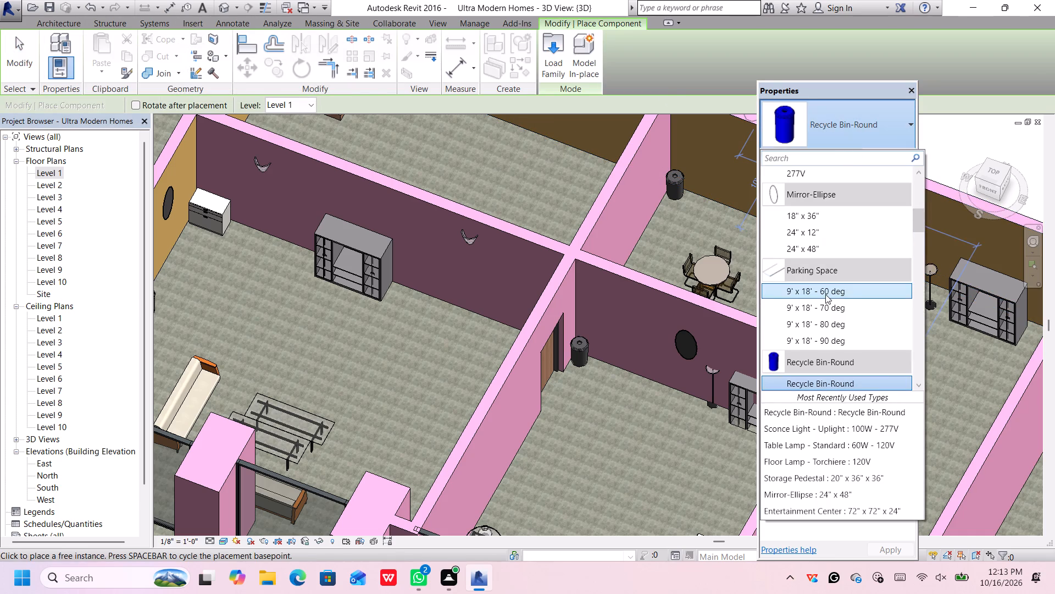
scroll(825, 296, up, 16)
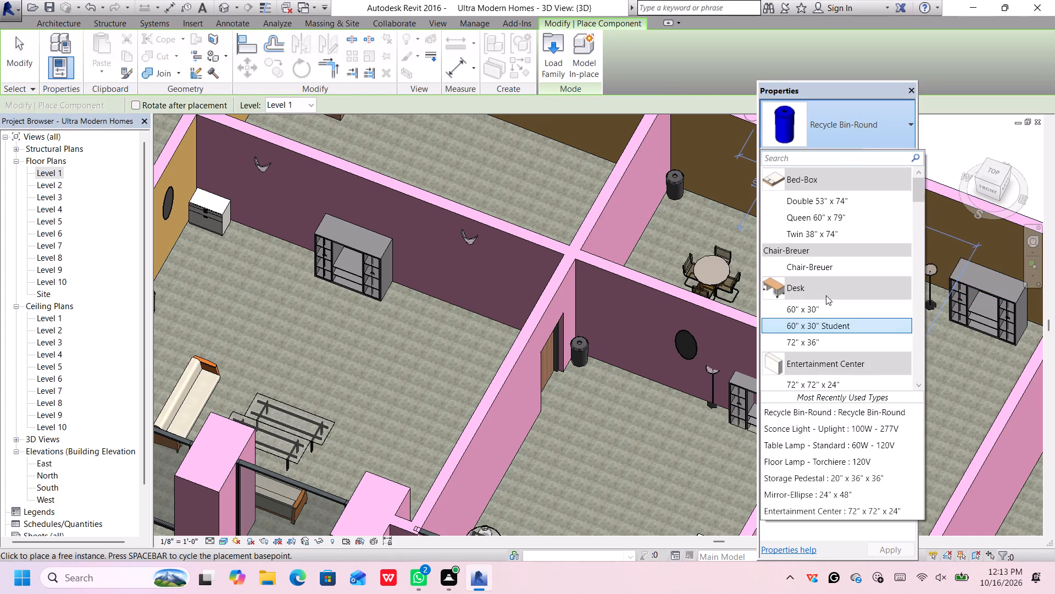
scroll(826, 295, down, 19)
scroll(826, 295, down, 4)
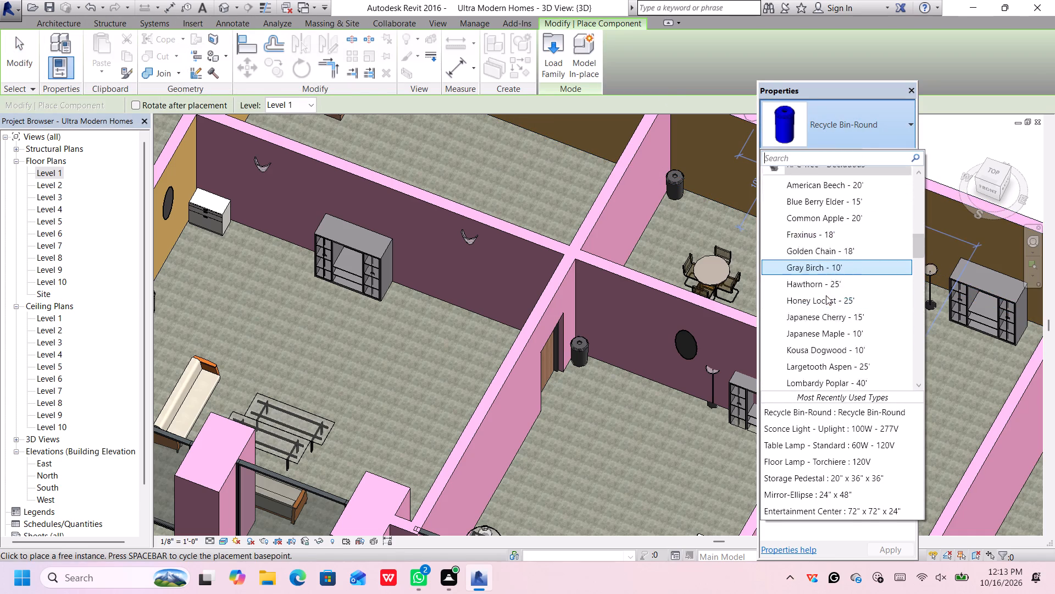
scroll(826, 295, down, 16)
scroll(826, 295, down, 6)
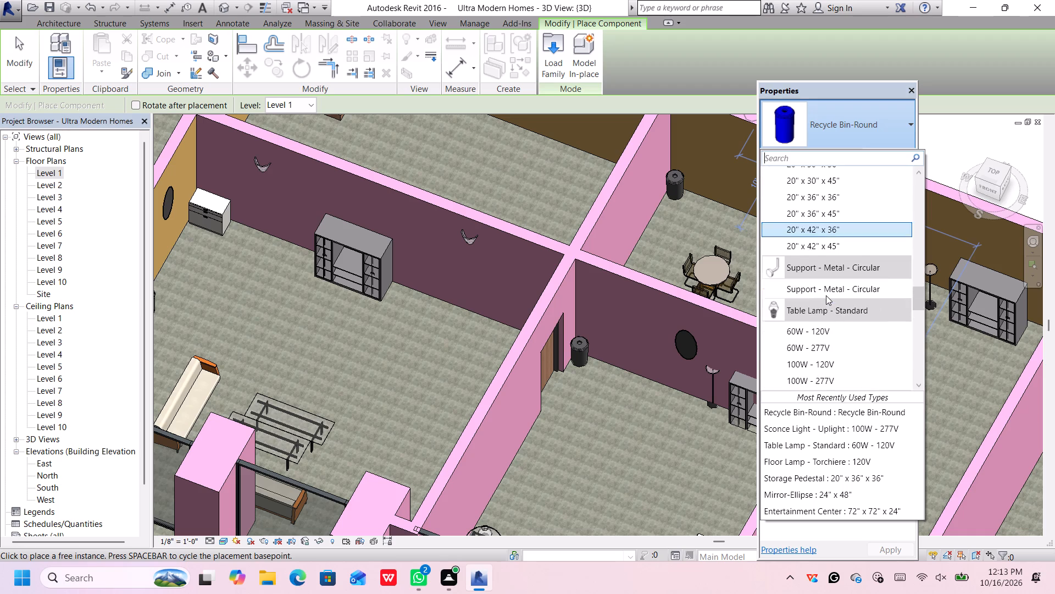
scroll(826, 295, down, 16)
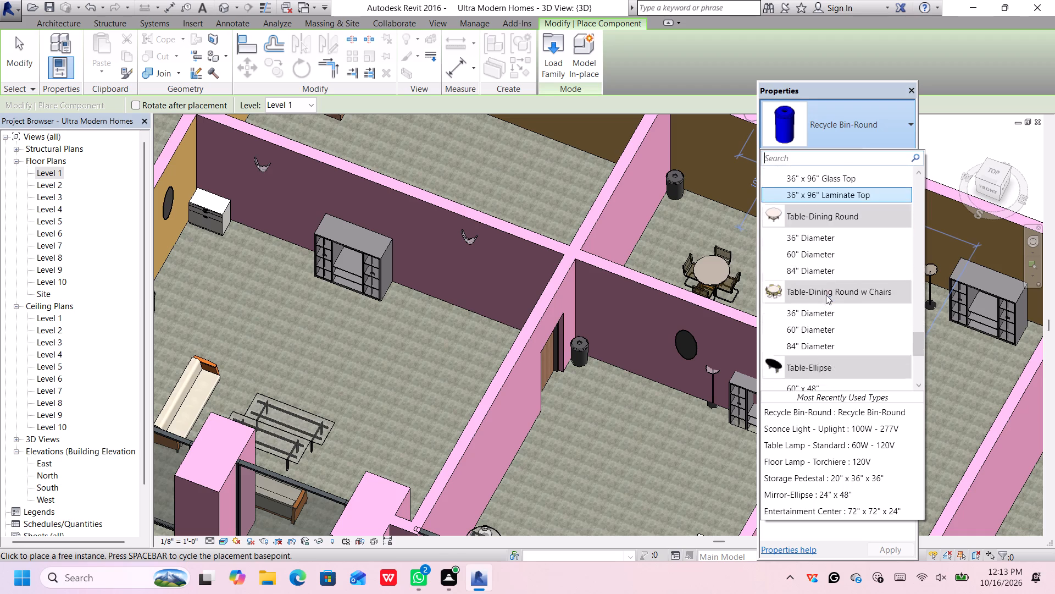
scroll(826, 295, down, 13)
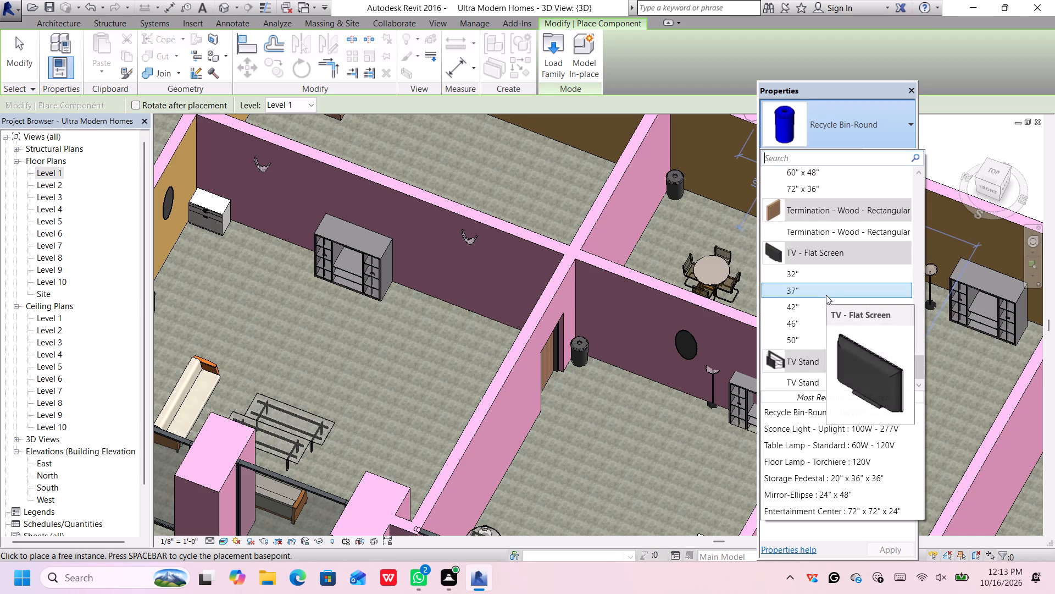
scroll(813, 315, up, 13)
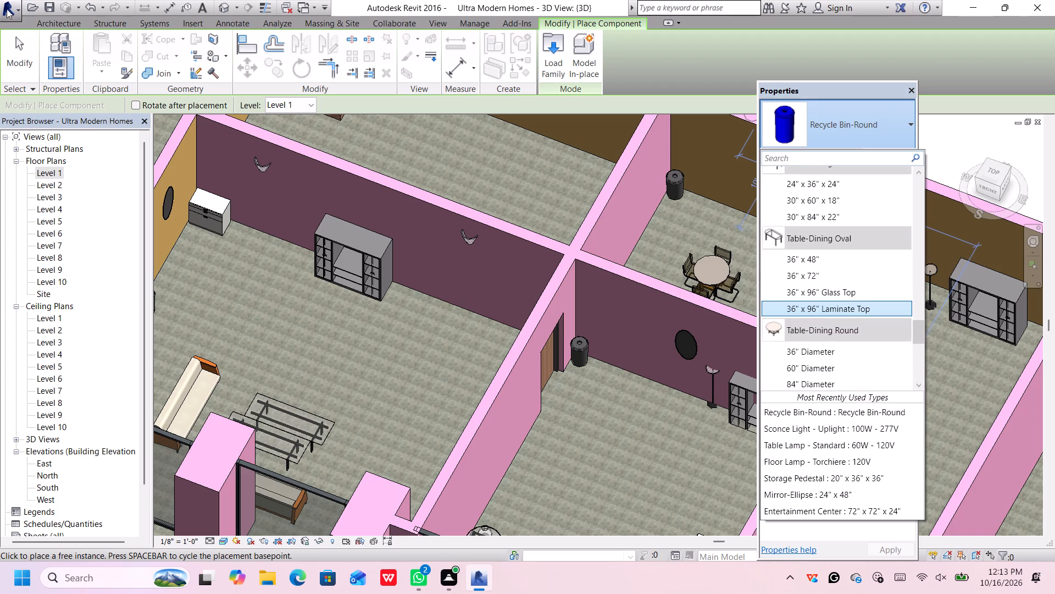
click(45, 22)
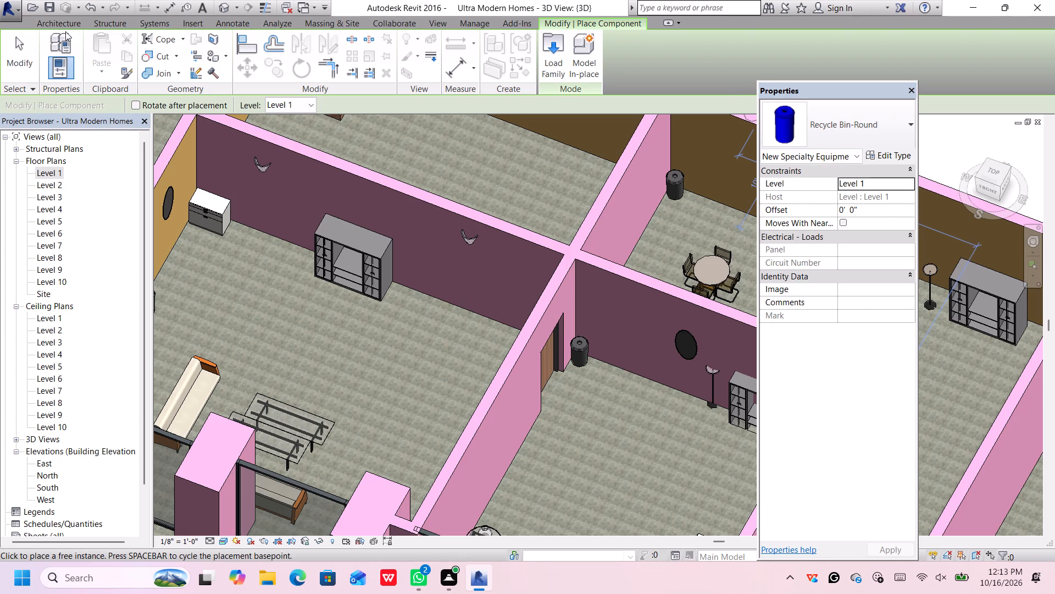
Place a 48" x 96" Door-Passage-Single-Flush-Dbl_Acting door in the living room's purple wall, between the entertainment center and the pink partition.
click(64, 23)
double_click(88, 43)
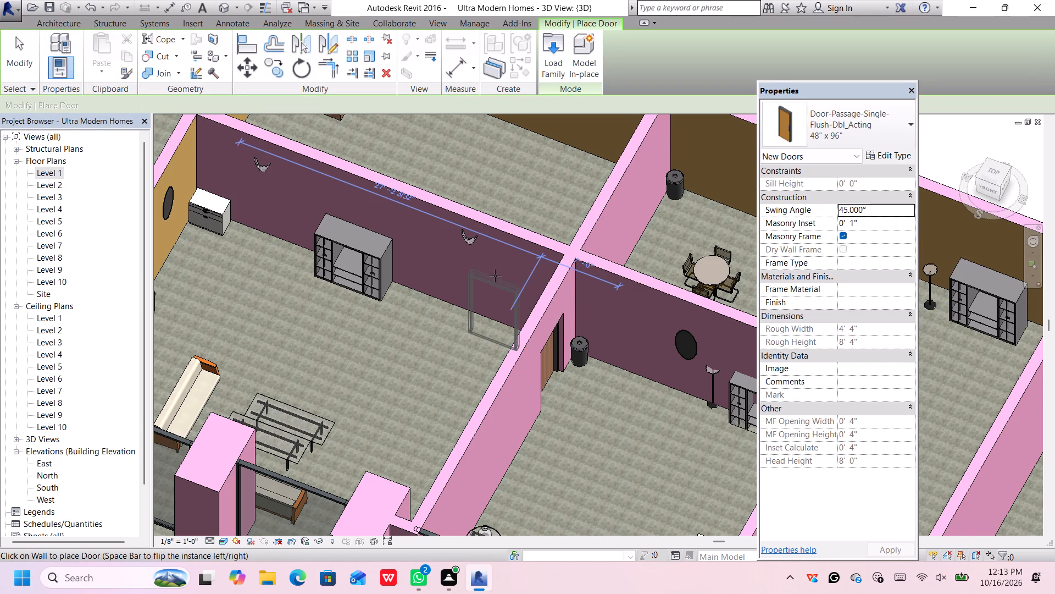
scroll(495, 276, up, 5)
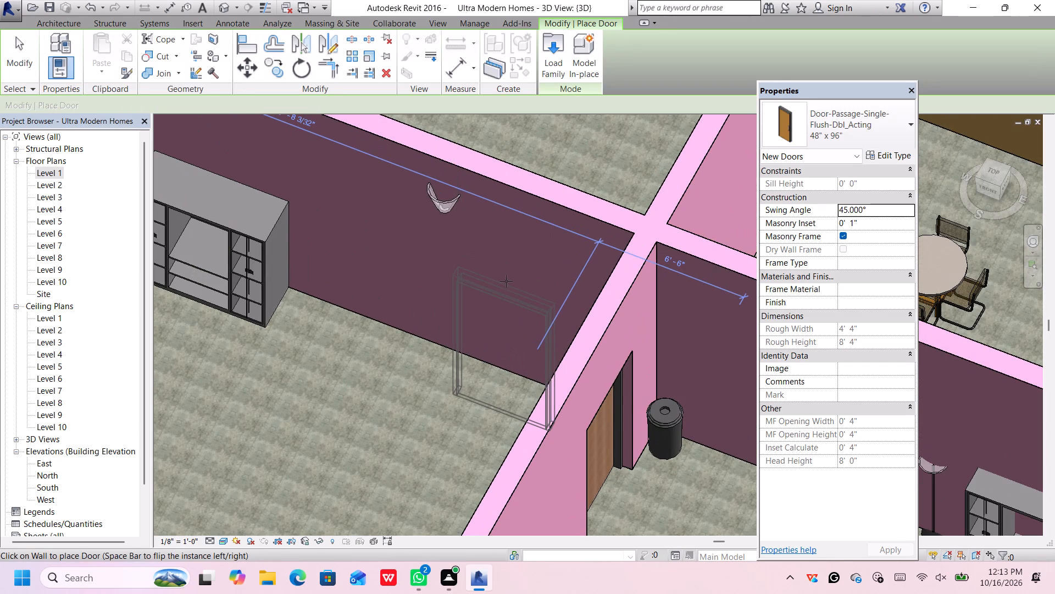
click(506, 281)
key(Escape)
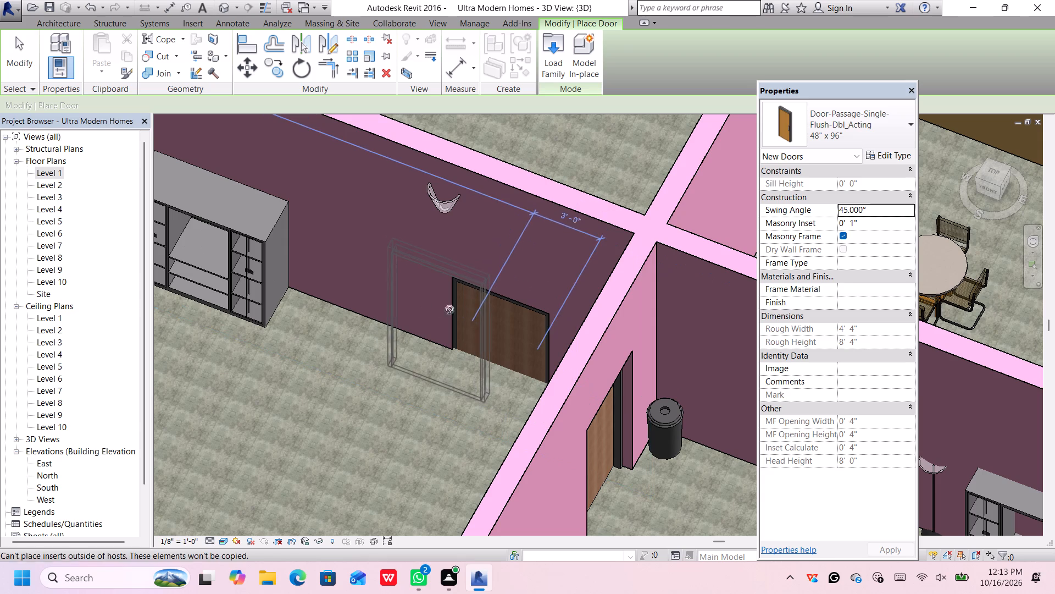
key(Escape)
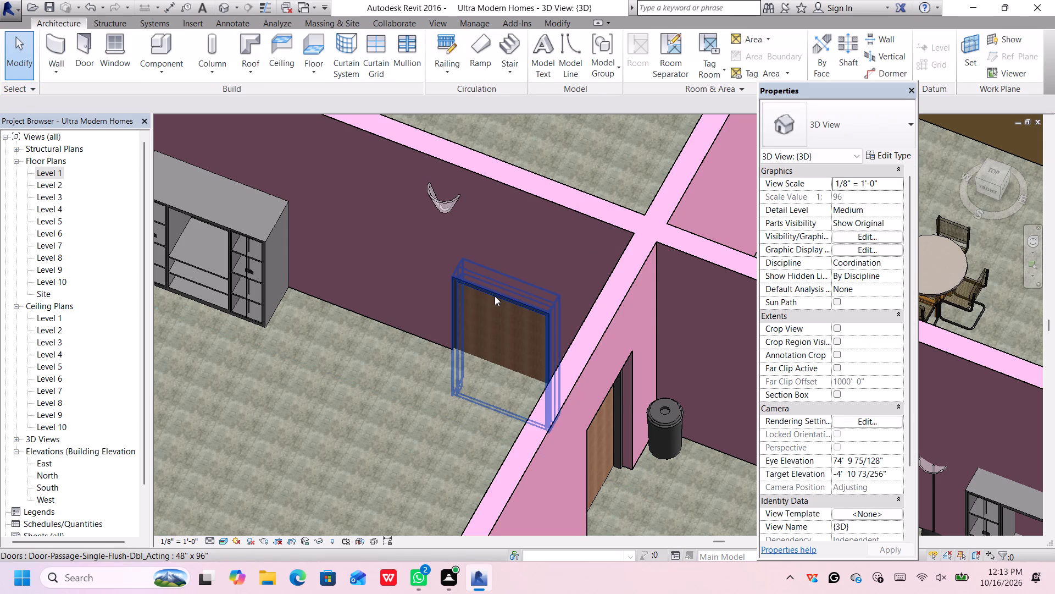
Set the sill height of the new living room door to 3' 3".
click(495, 296)
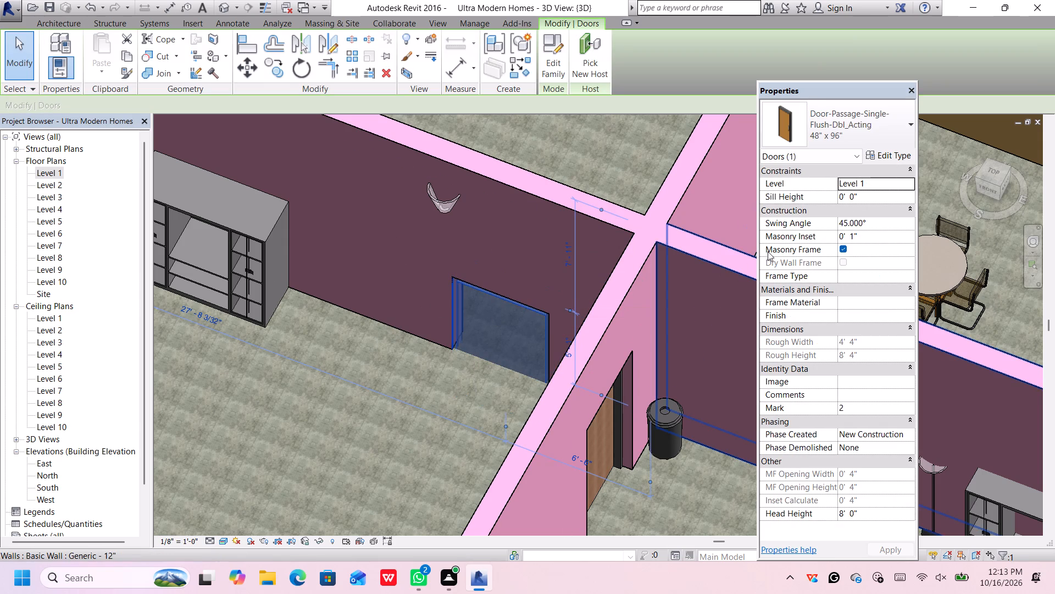
click(867, 195)
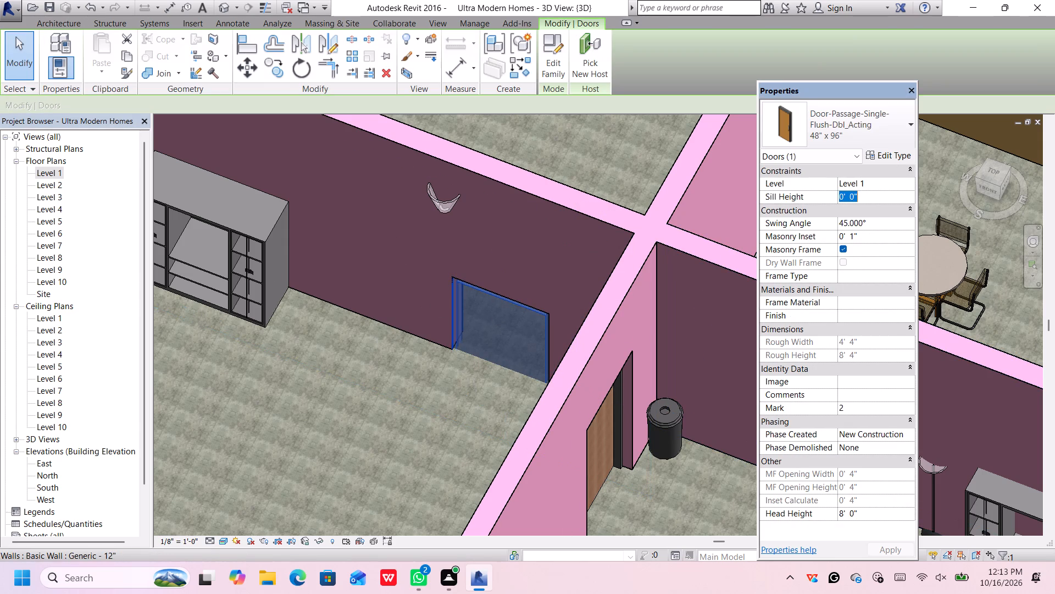
key(BackSpace)
text(3'3")
key(Return)
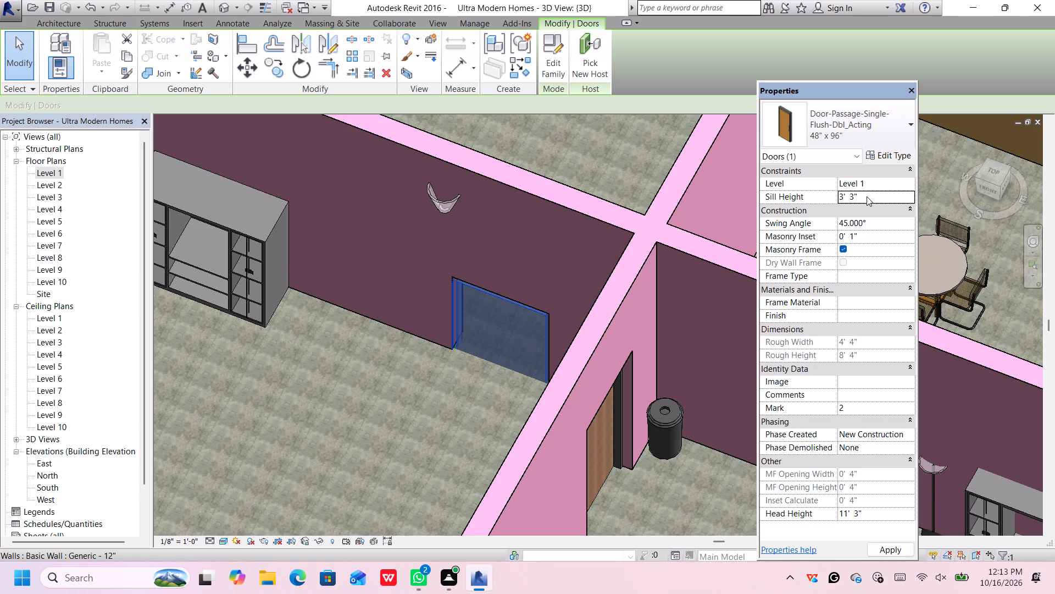
key(Return)
scroll(681, 223, down, 6)
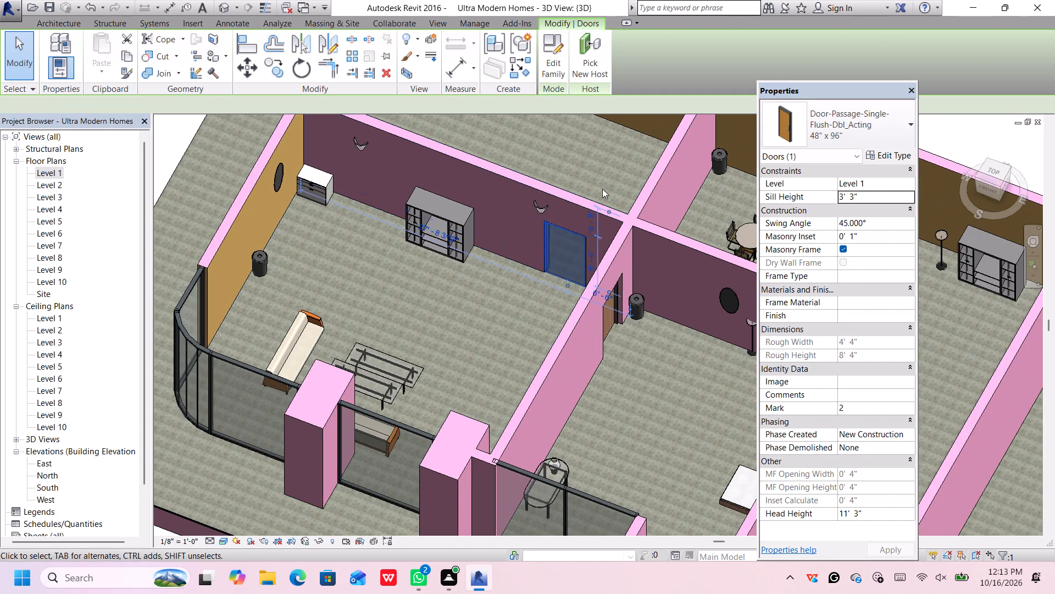
click(602, 188)
Examine the new door and the furnished Level 1 rooms up close and in an overall view.
scroll(607, 210, down, 4)
scroll(607, 210, up, 1)
scroll(588, 173, down, 1)
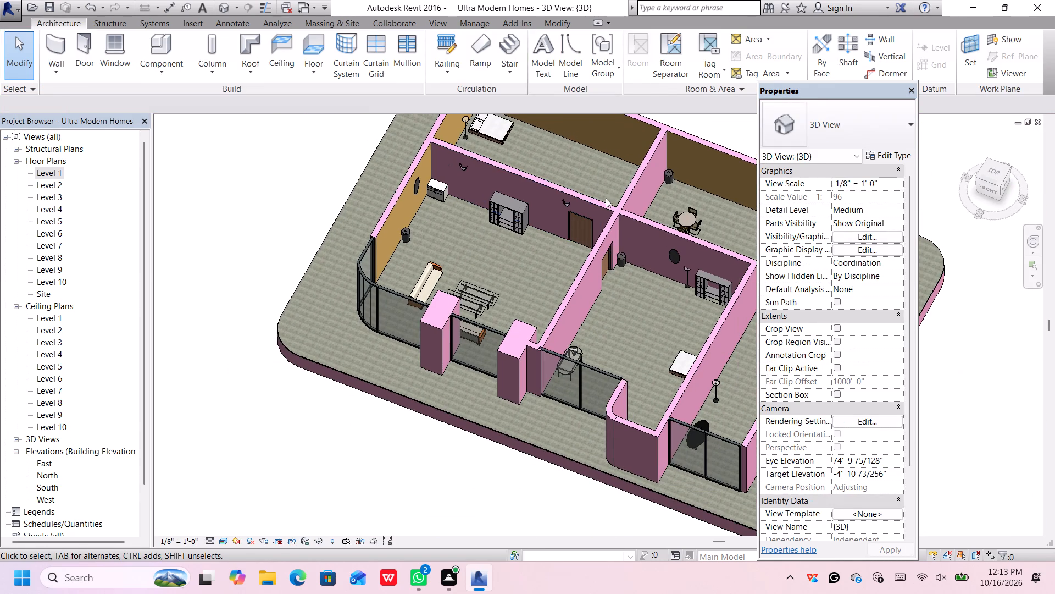
middle_drag(629, 211, 571, 215)
scroll(584, 230, down, 2)
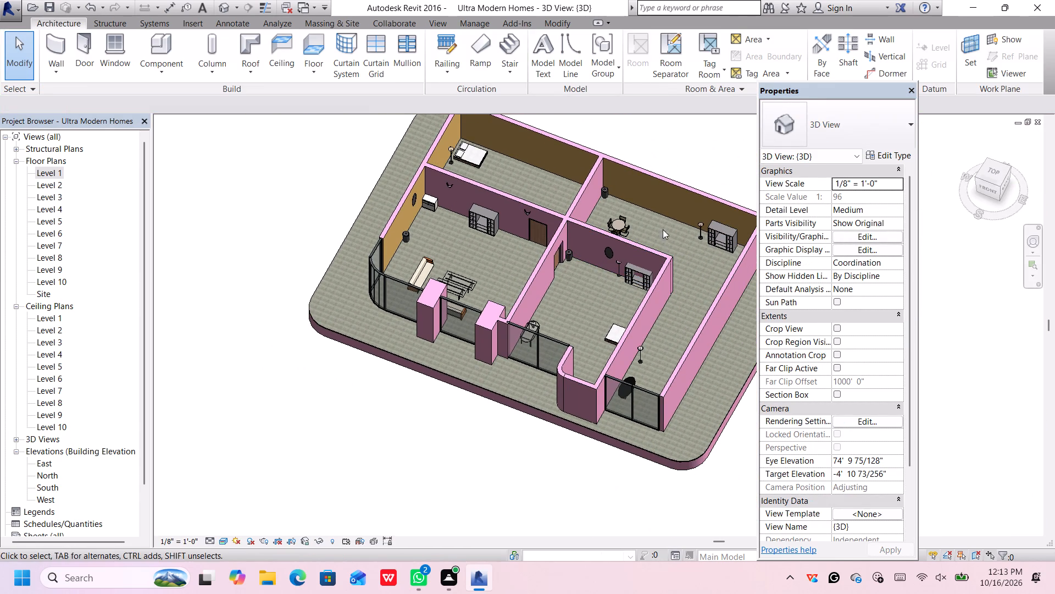
scroll(596, 206, up, 2)
scroll(601, 207, down, 1)
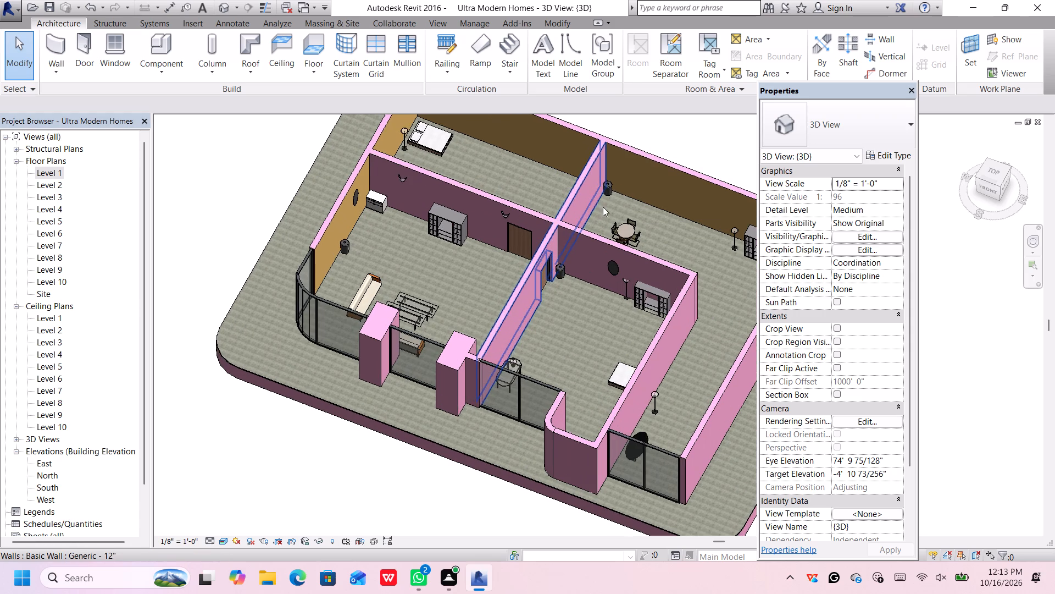
middle_drag(701, 288, 670, 279)
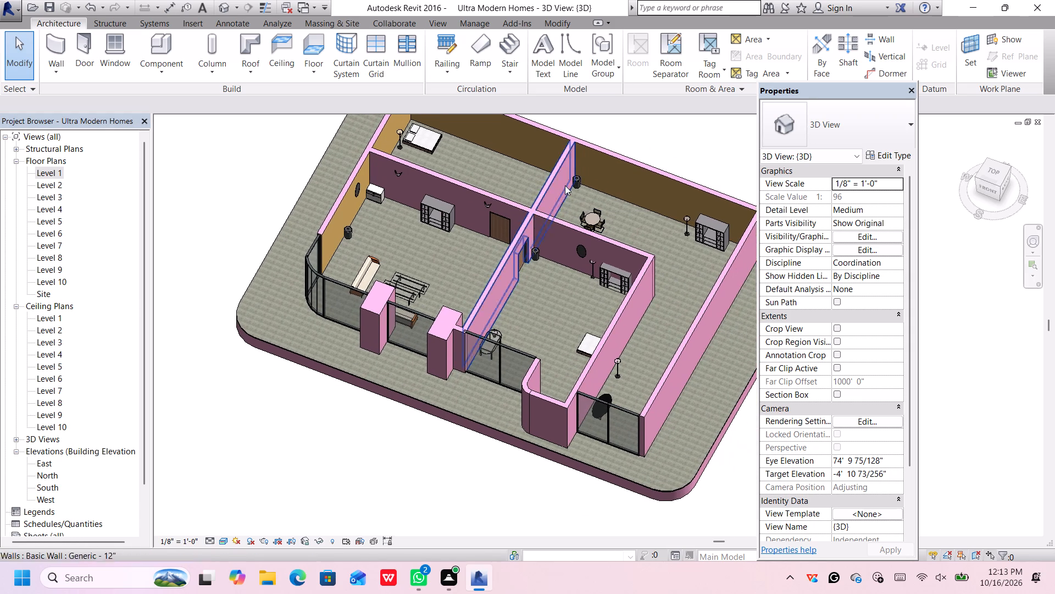
scroll(564, 185, up, 1)
middle_drag(563, 187, 568, 237)
middle_click(568, 239)
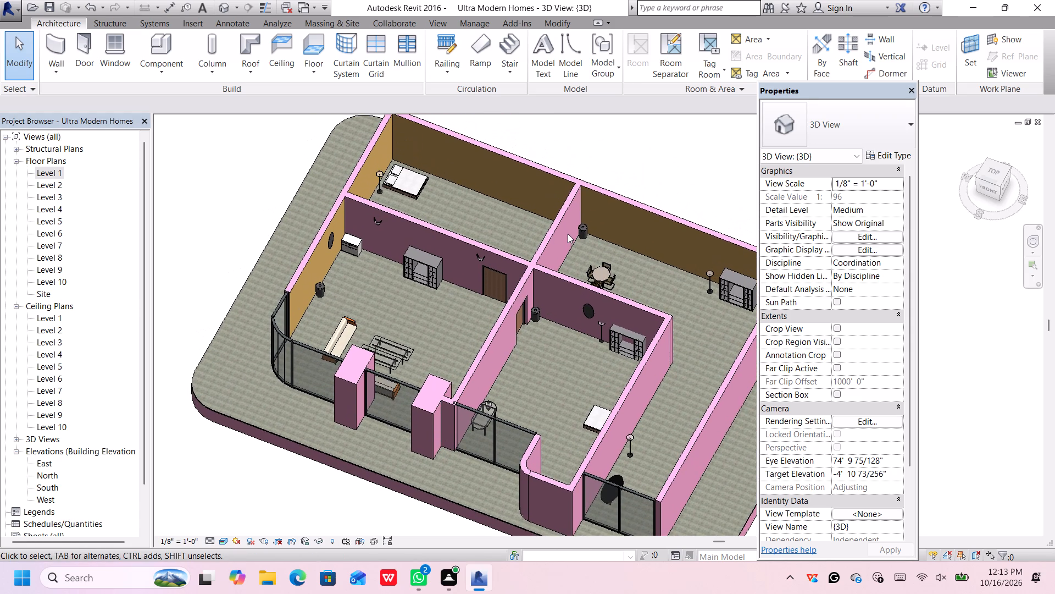
scroll(568, 234, down, 3)
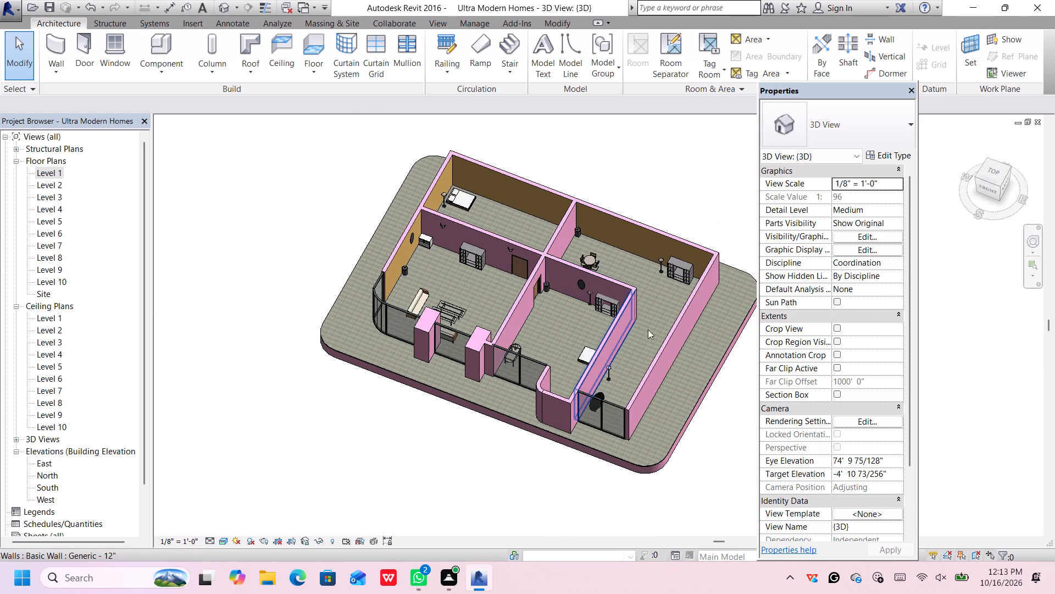
middle_drag(653, 310, 648, 304)
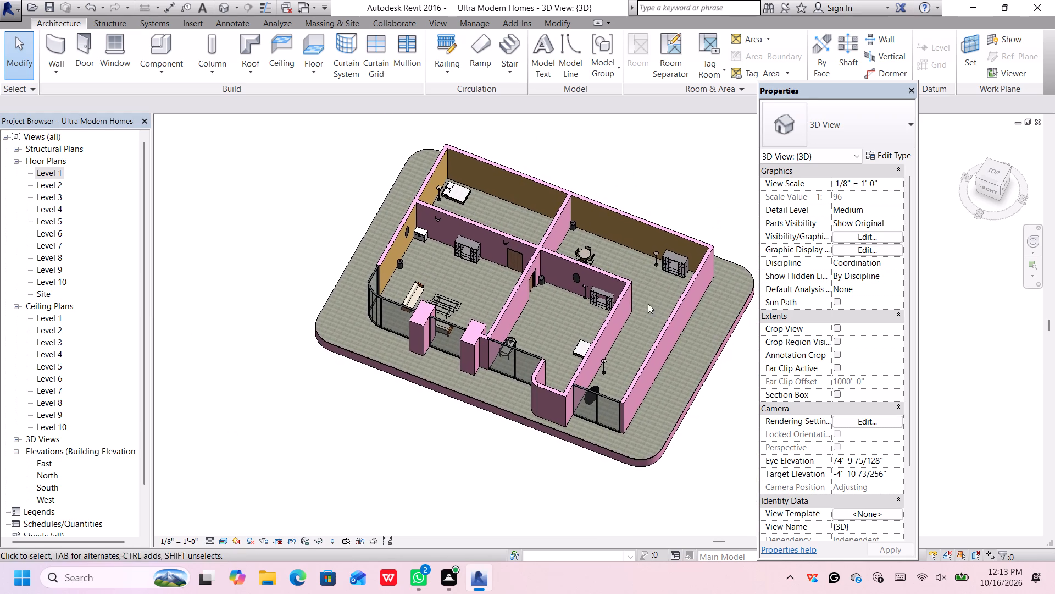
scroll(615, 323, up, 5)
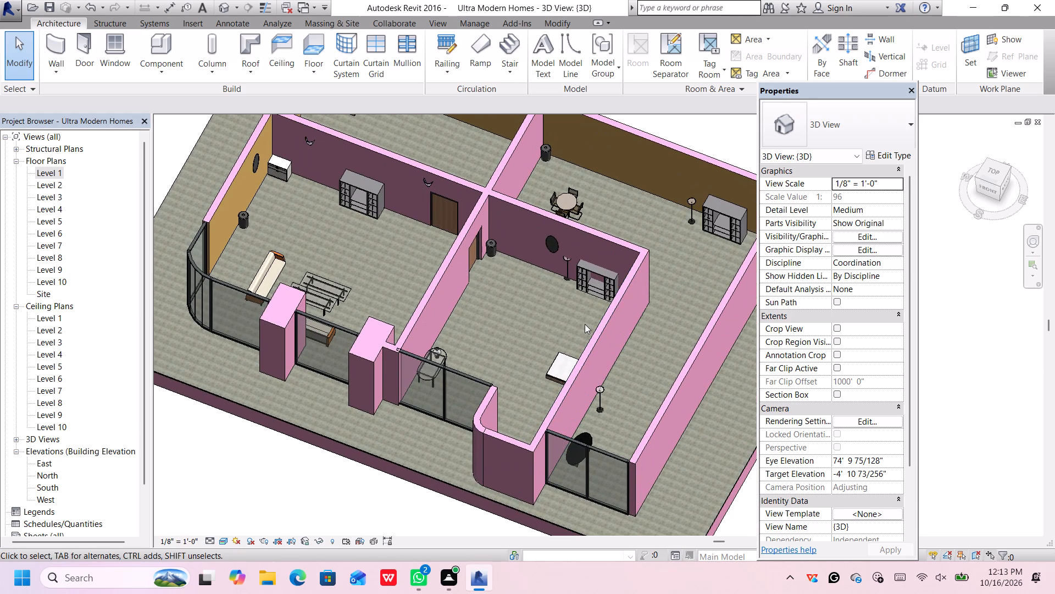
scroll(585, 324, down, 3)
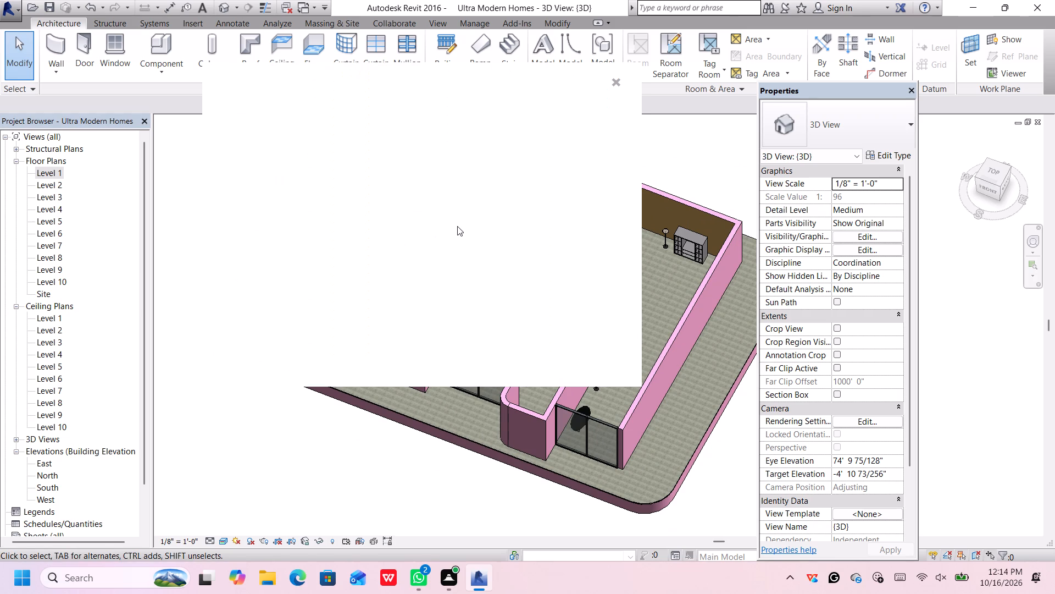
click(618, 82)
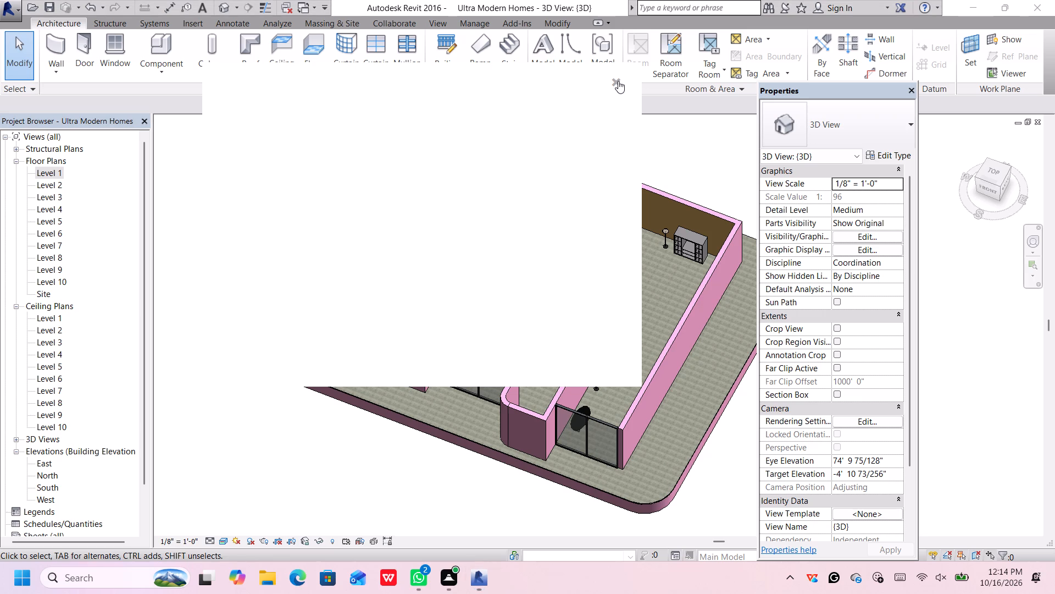
Shorten the north exterior wall to 51' 6" from its west end, opening a gap before the northeast corner.
scroll(648, 113, up, 1)
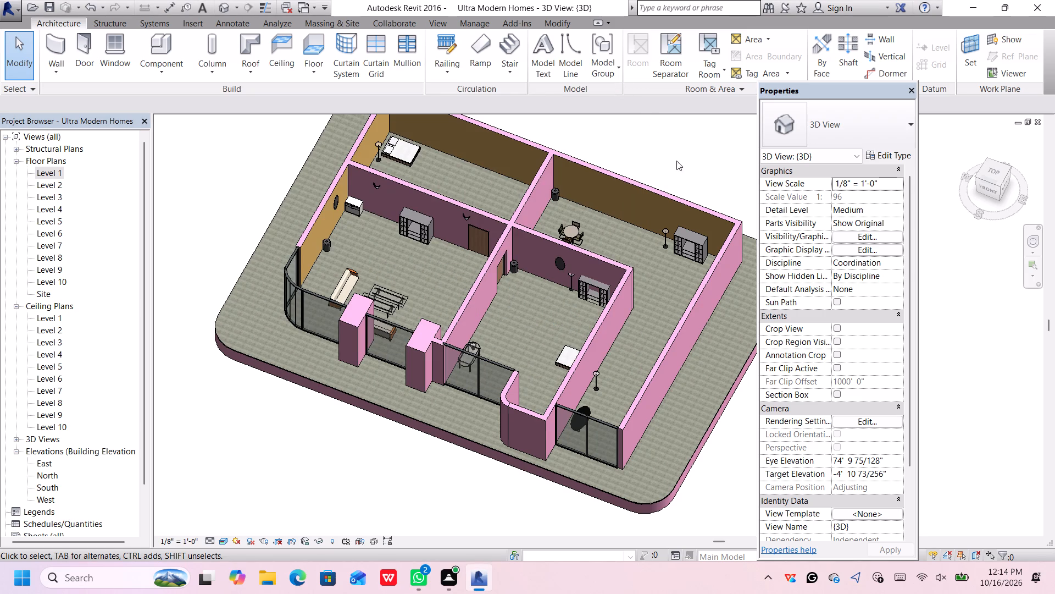
scroll(676, 161, up, 3)
middle_drag(681, 197, 632, 283)
click(634, 274)
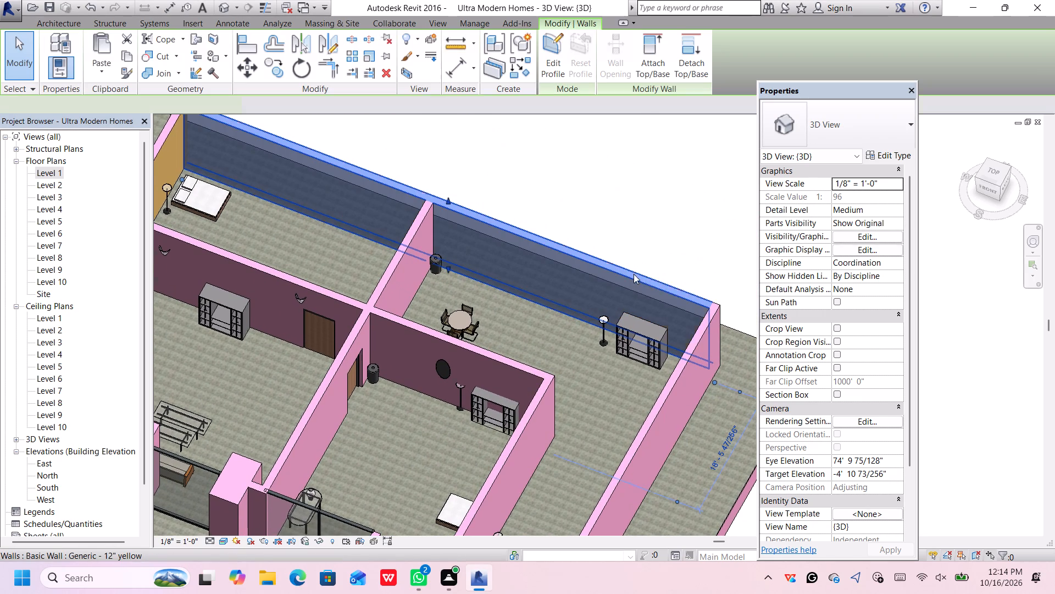
scroll(725, 307, up, 3)
scroll(724, 307, down, 3)
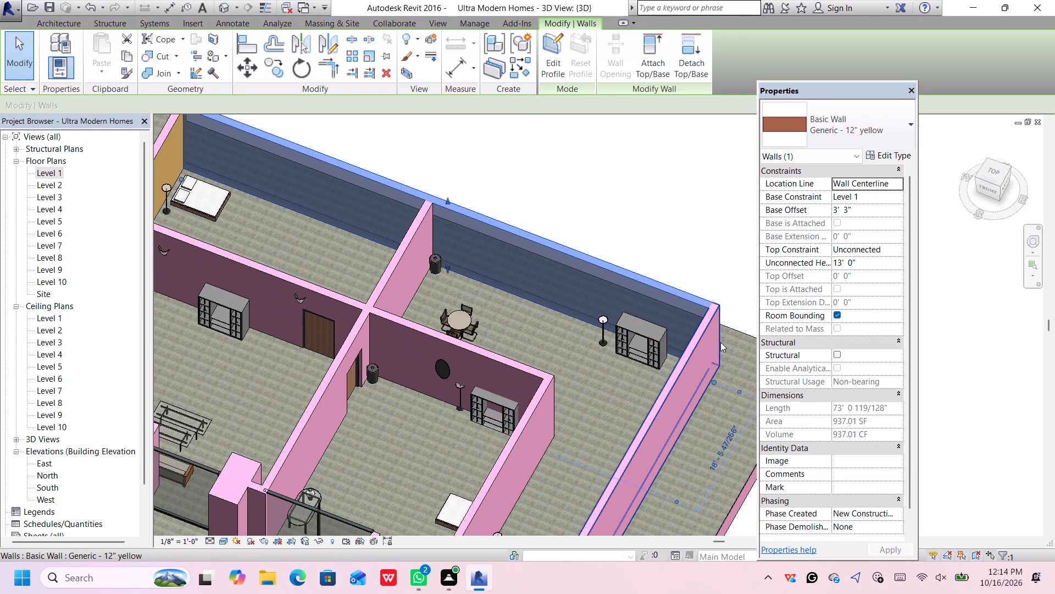
scroll(625, 278, down, 1)
scroll(568, 266, up, 1)
scroll(568, 266, down, 2)
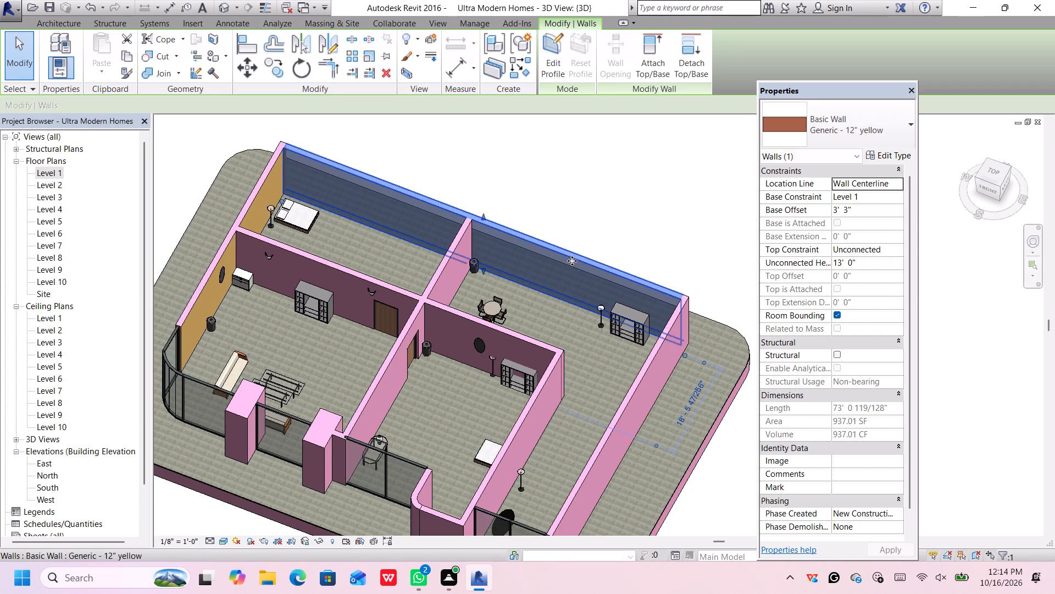
click(991, 171)
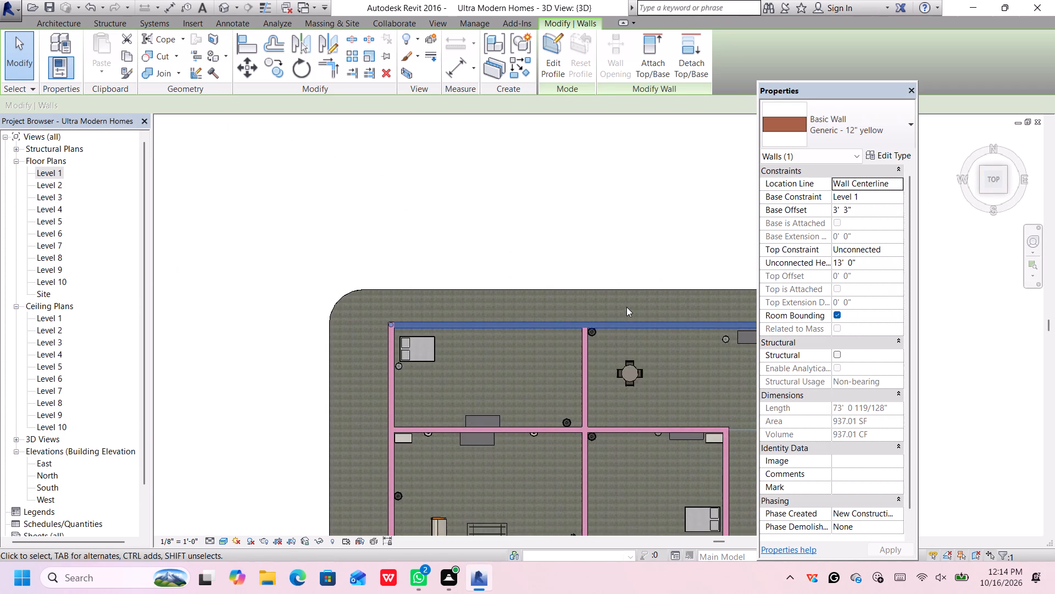
middle_drag(623, 305, 523, 231)
scroll(467, 212, up, 1)
scroll(674, 257, down, 1)
middle_drag(678, 255, 603, 243)
drag(657, 243, 531, 254)
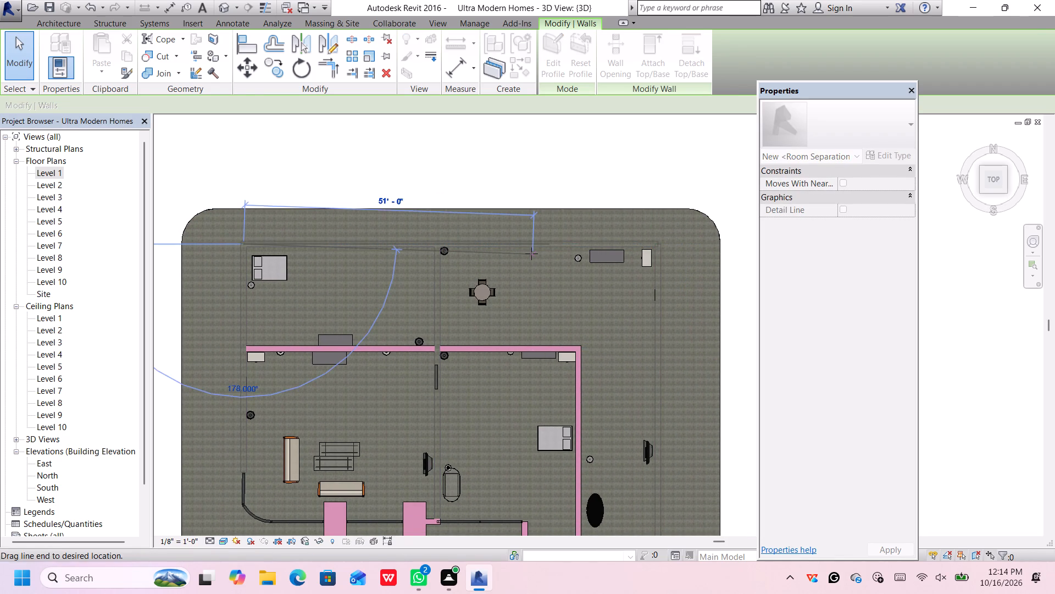
drag(531, 254, 536, 245)
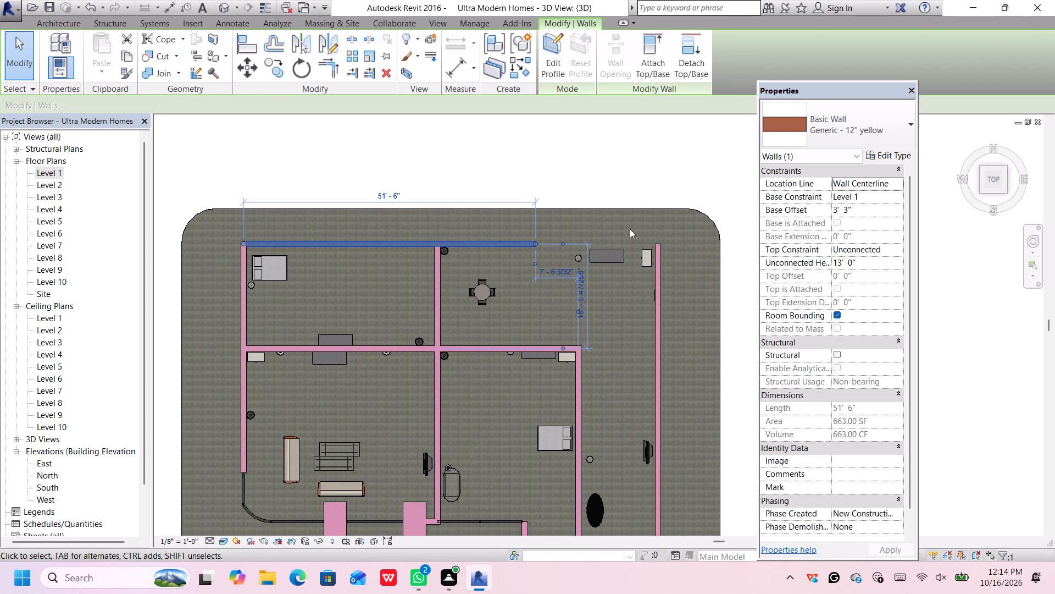
middle_drag(630, 229, 607, 213)
scroll(606, 217, up, 2)
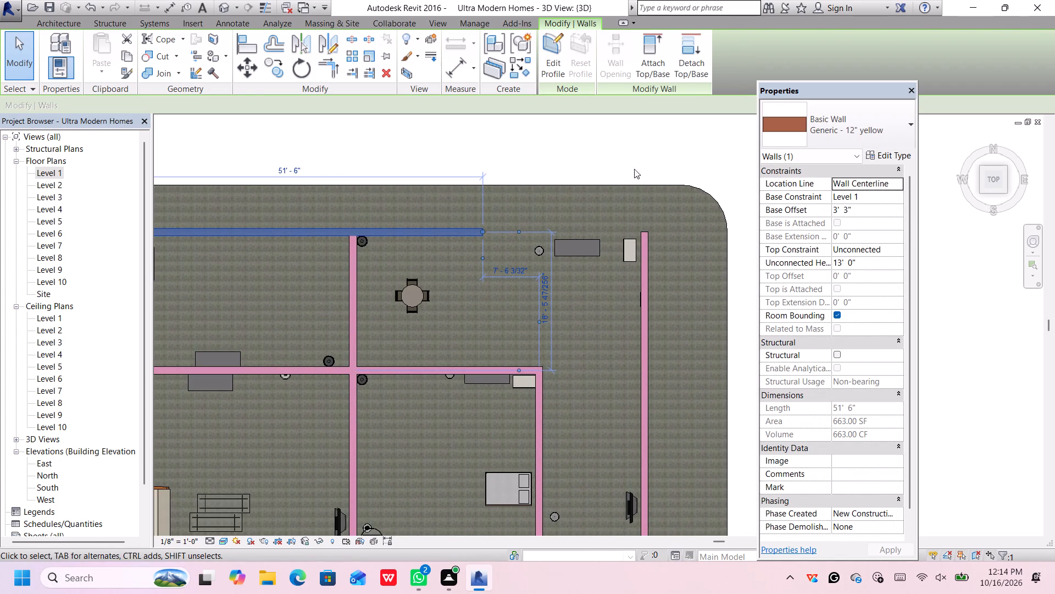
click(638, 161)
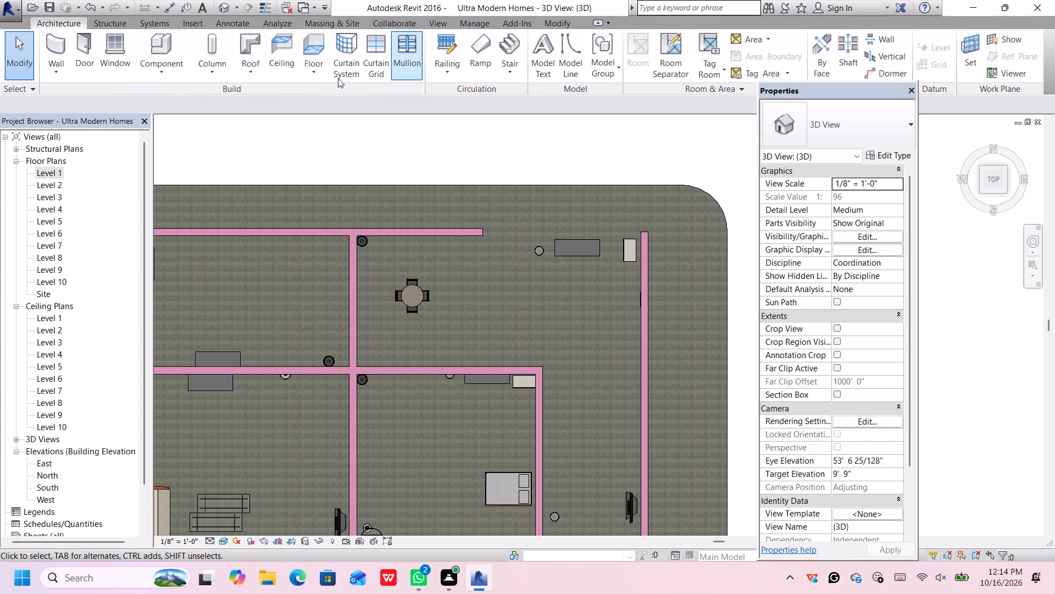
Draw a Storefront 2 curtain wall about 21' long from the shortened north wall's end to the east wall.
click(59, 48)
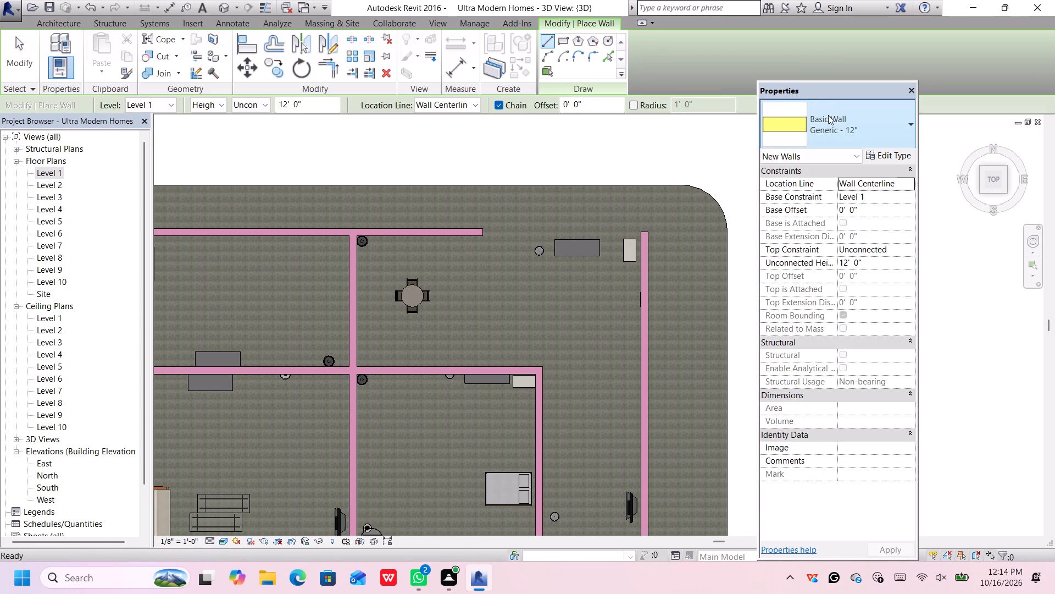
click(830, 118)
scroll(854, 292, down, 14)
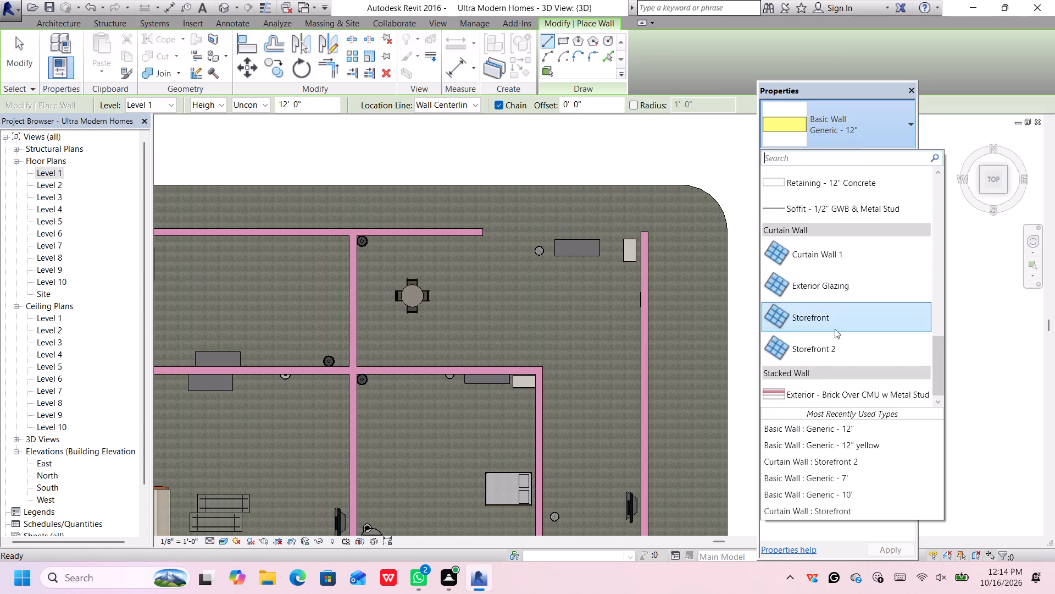
click(830, 347)
scroll(482, 239, up, 4)
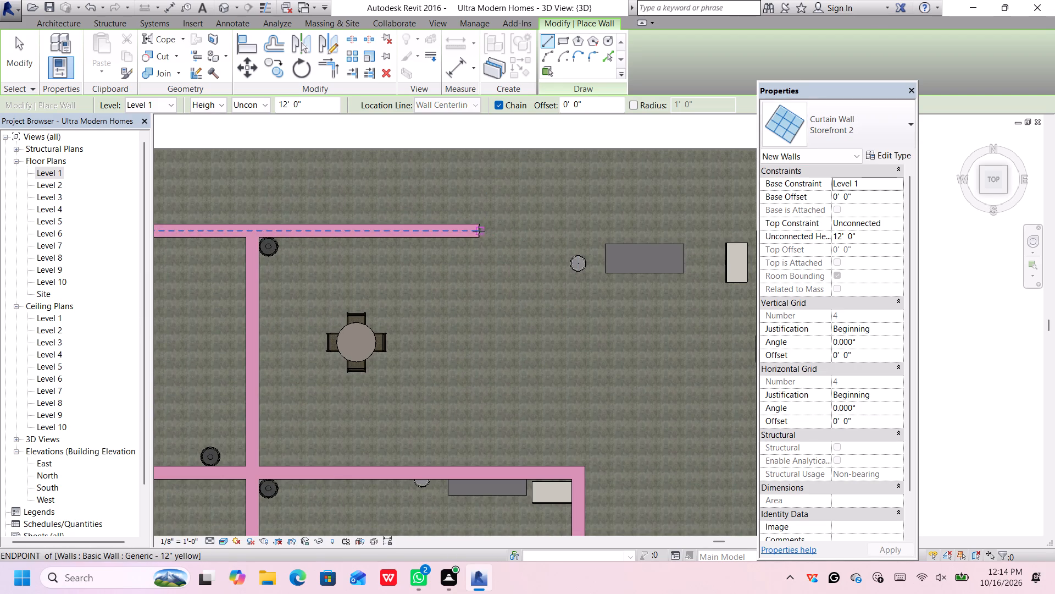
click(479, 232)
scroll(583, 225, down, 6)
scroll(645, 224, up, 6)
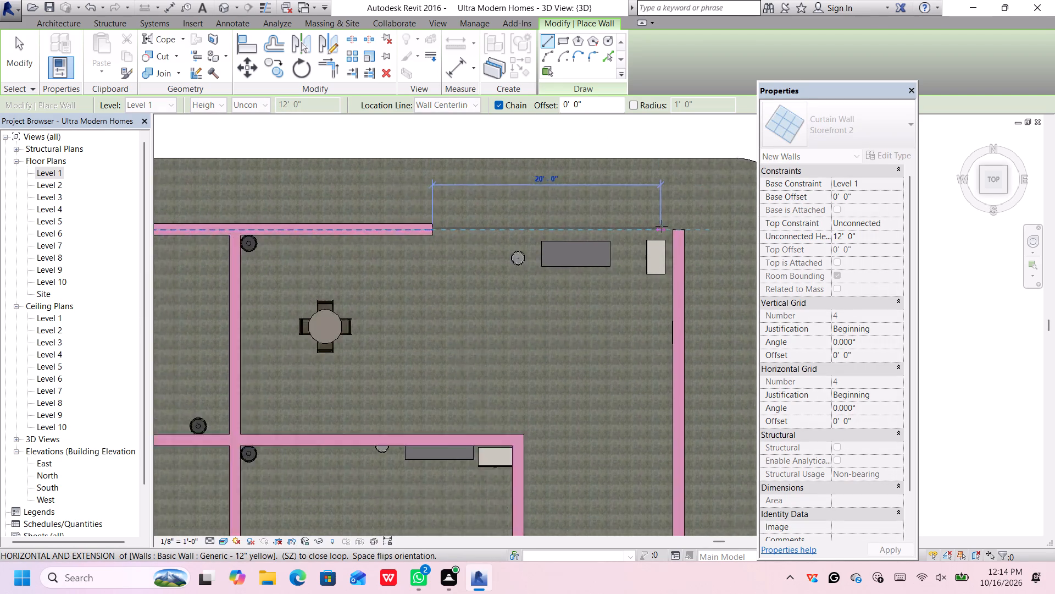
click(674, 229)
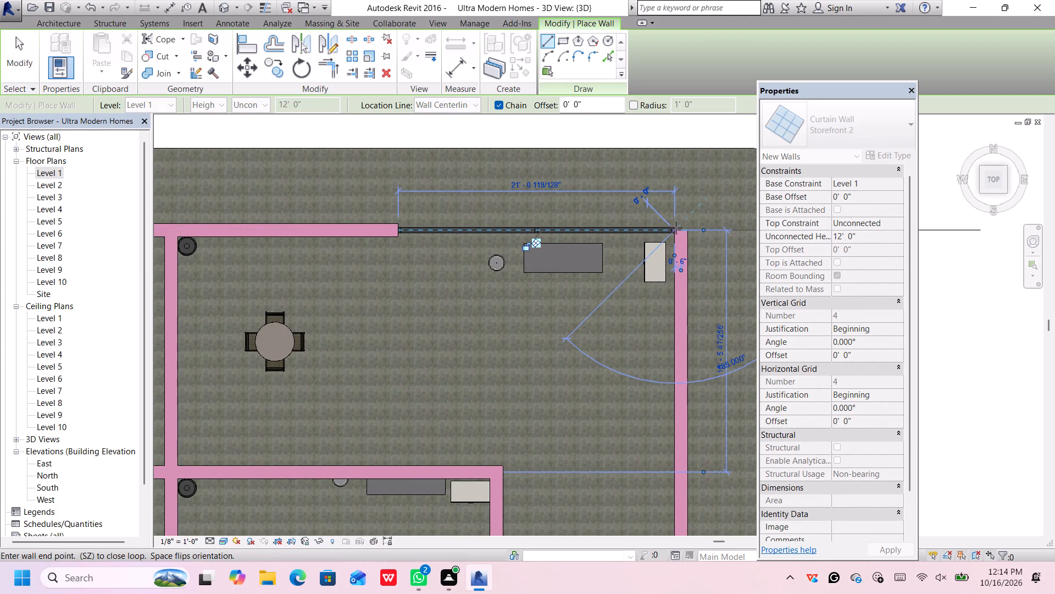
key(Escape)
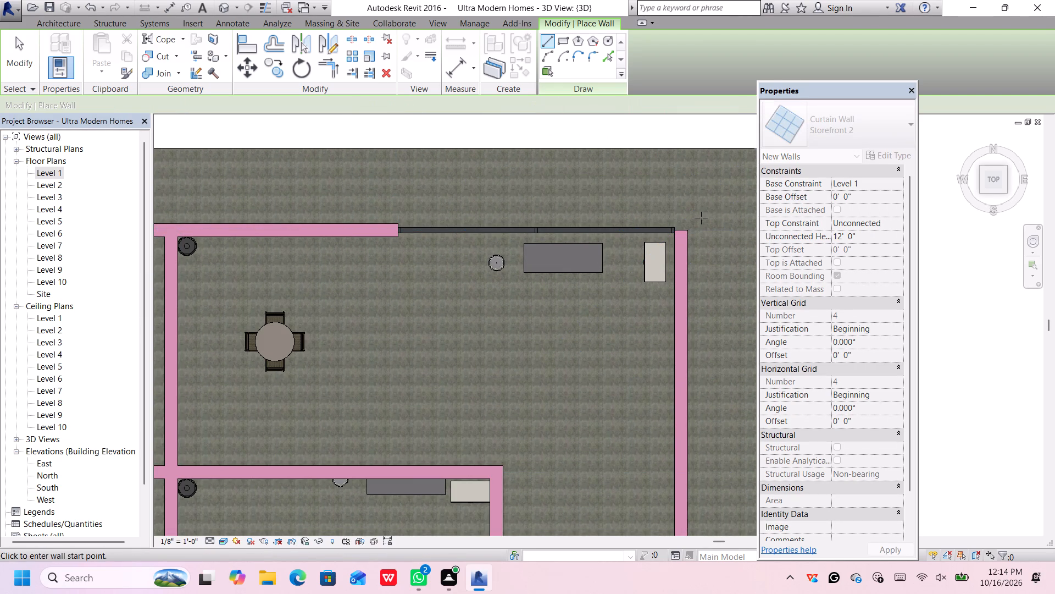
scroll(699, 219, down, 6)
middle_drag(702, 232, 681, 158)
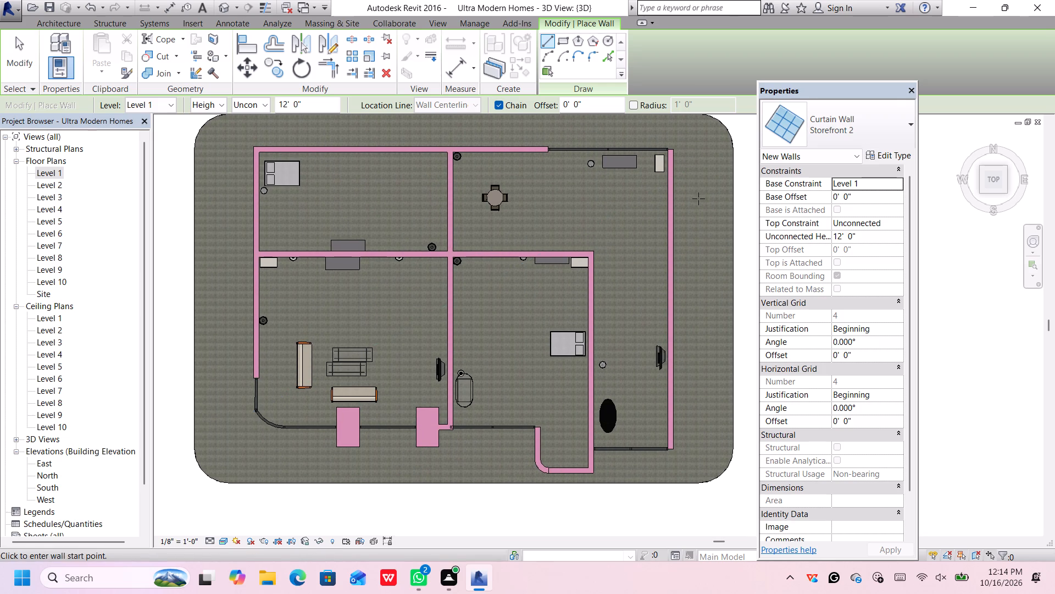
key(Escape)
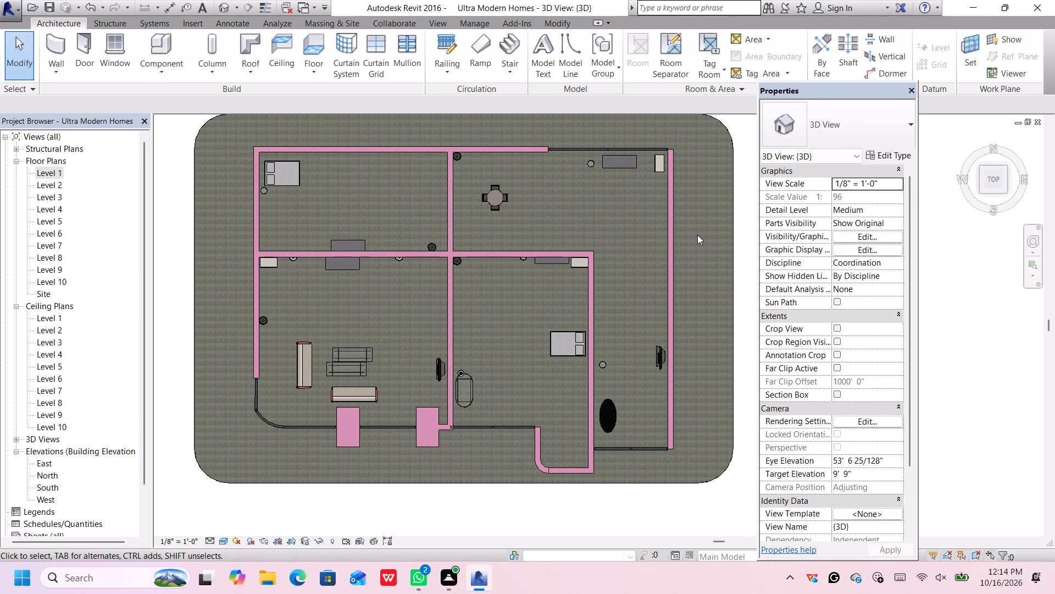
Set the offset of the table lamp beside the oval dining table to 3'.
ctrl+middle_drag(698, 237, 690, 222)
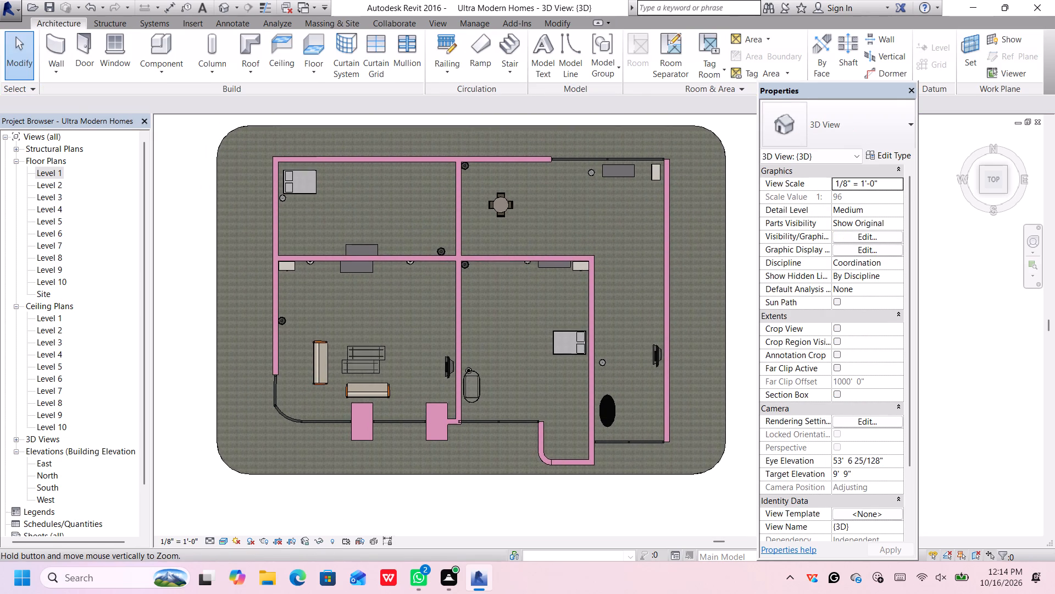
ctrl+middle_drag(690, 222, 684, 209)
scroll(668, 316, up, 2)
scroll(724, 395, up, 1)
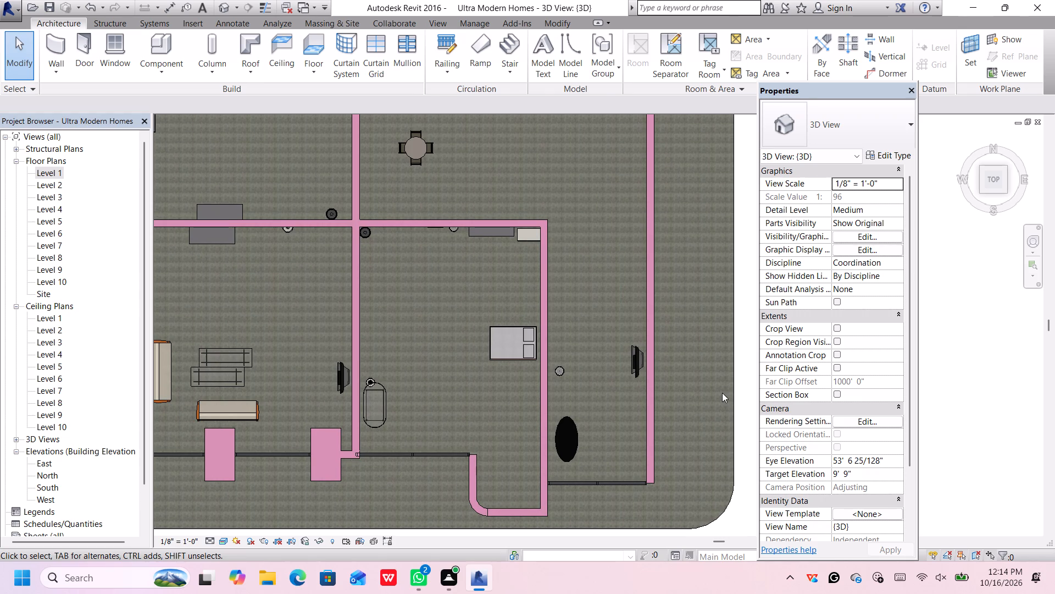
scroll(363, 367, up, 5)
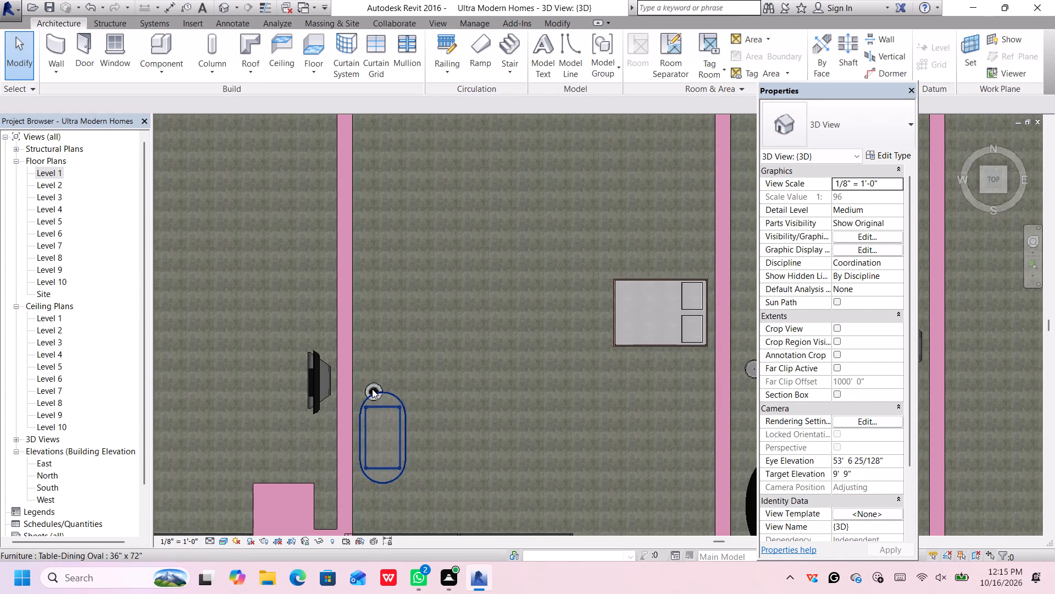
click(372, 385)
scroll(391, 399, up, 4)
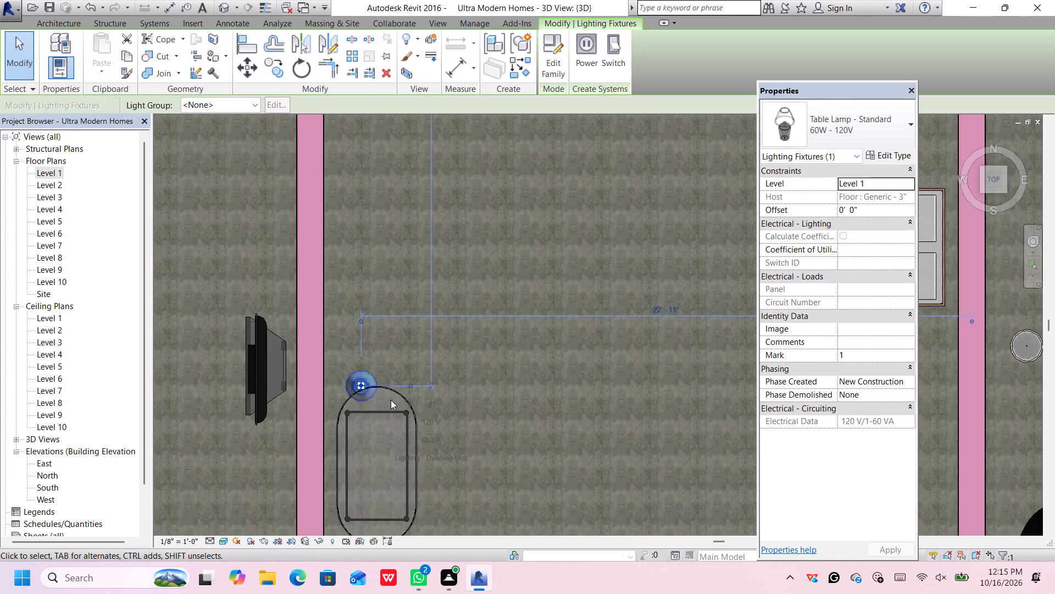
scroll(391, 400, up, 4)
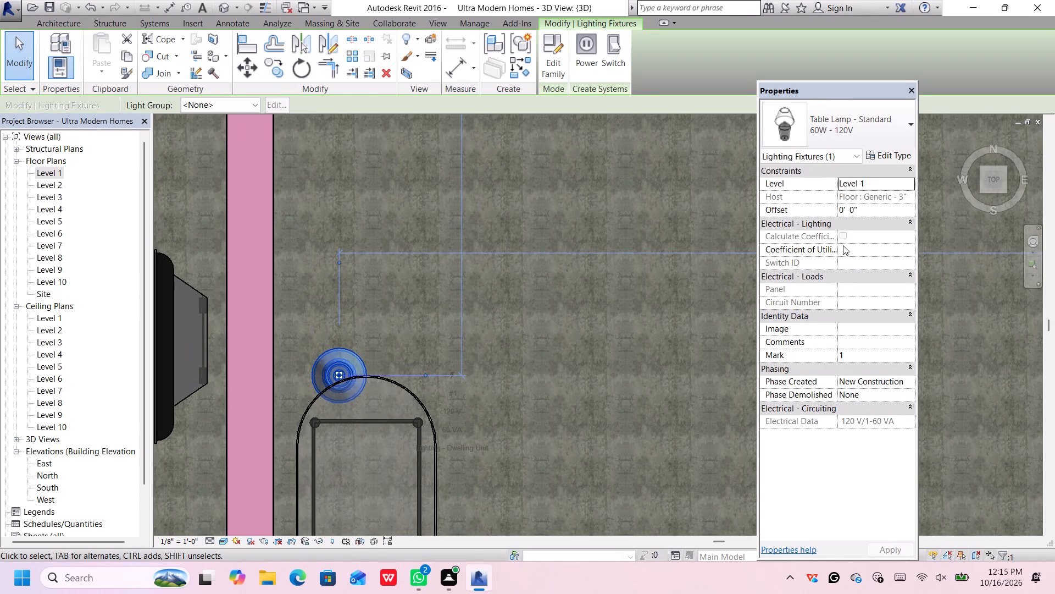
click(865, 211)
key(BackSpace)
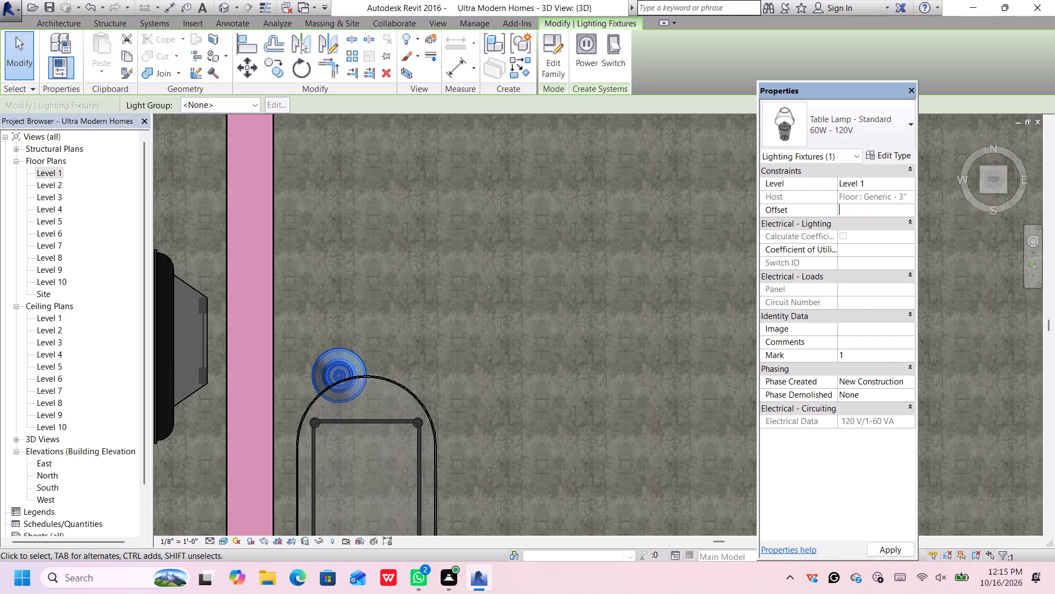
text(3')
key(Return)
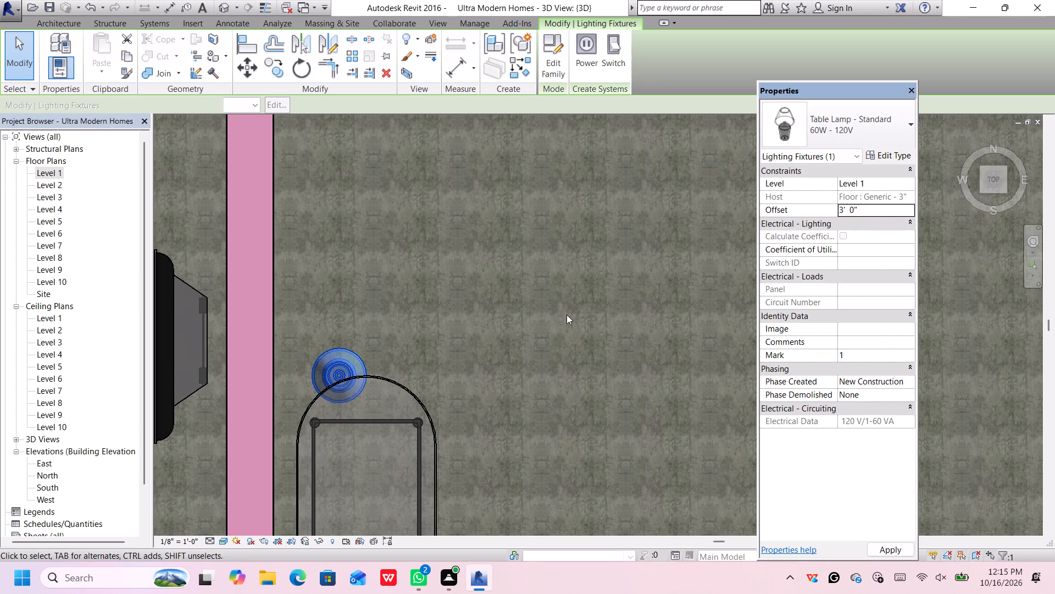
Examine the table lamp's height and position relative to the oval dining table from several angles.
scroll(408, 382, down, 3)
scroll(491, 421, down, 2)
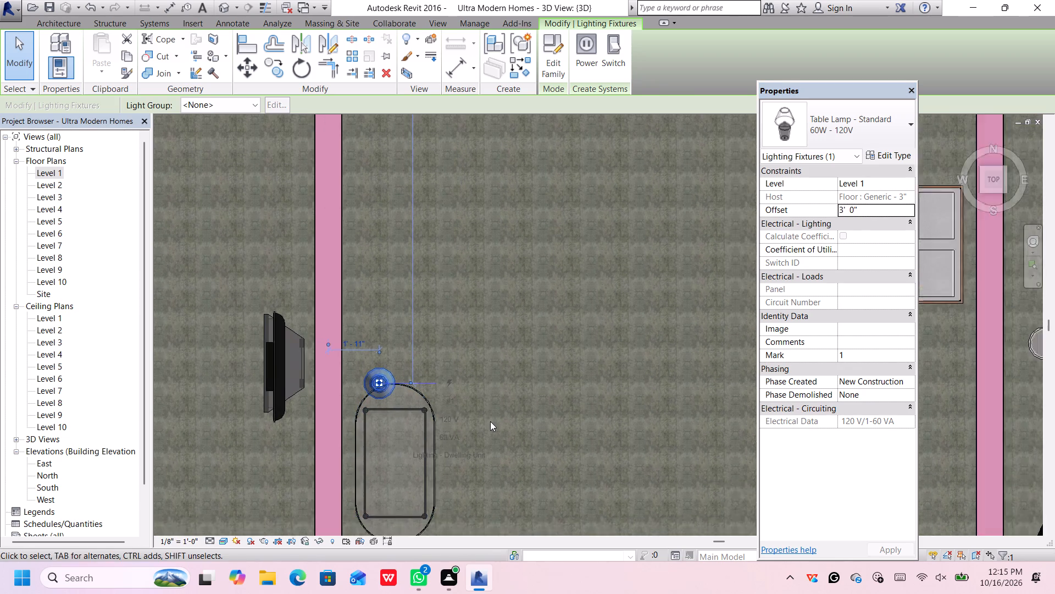
shift+middle_drag(490, 424, 449, 215)
shift+scroll(459, 367, up, 5)
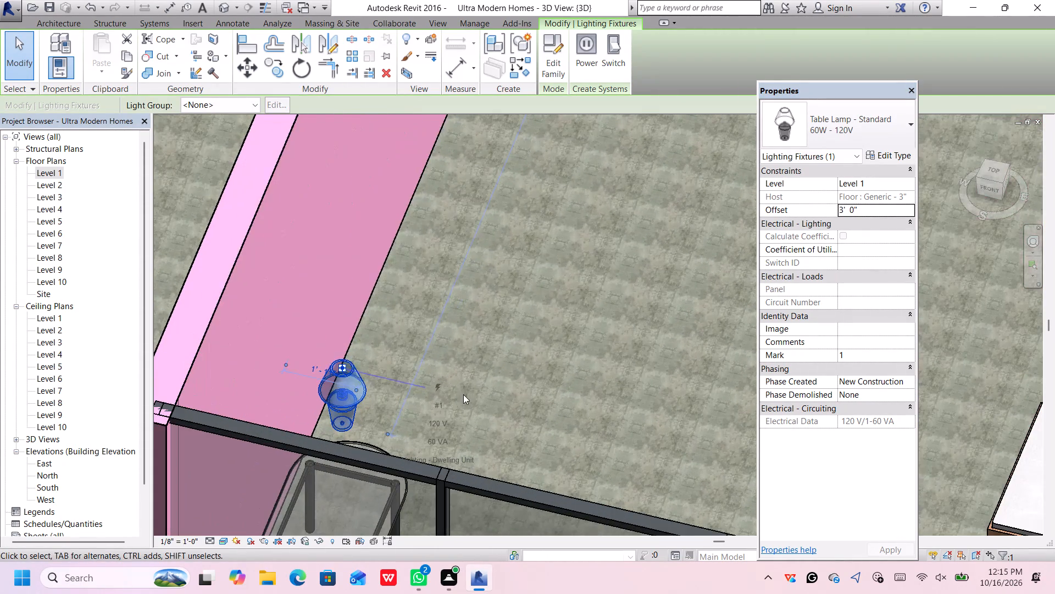
middle_drag(462, 411, 444, 355)
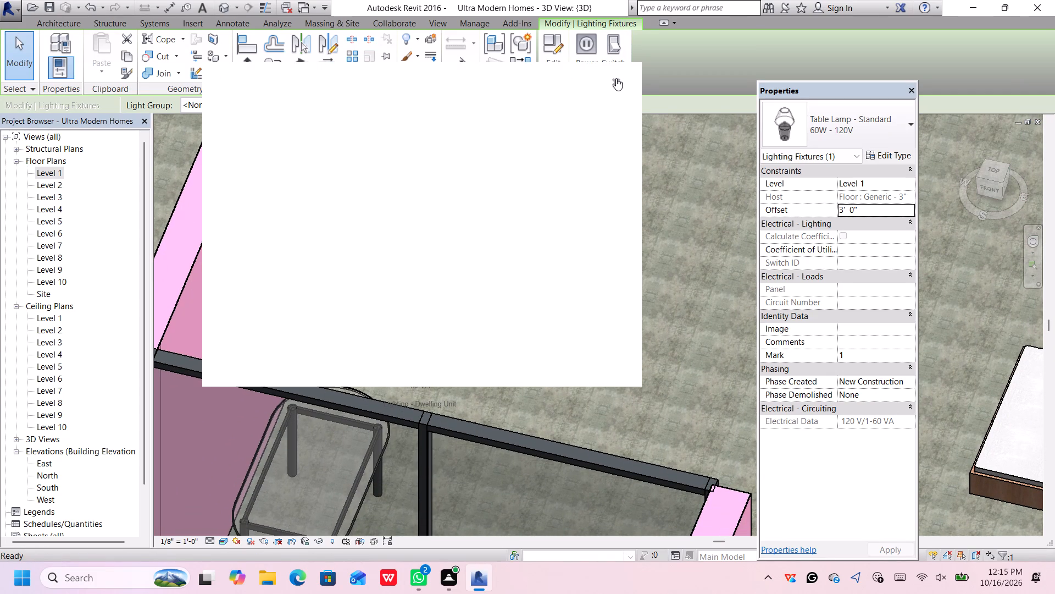
click(616, 79)
scroll(603, 247, down, 6)
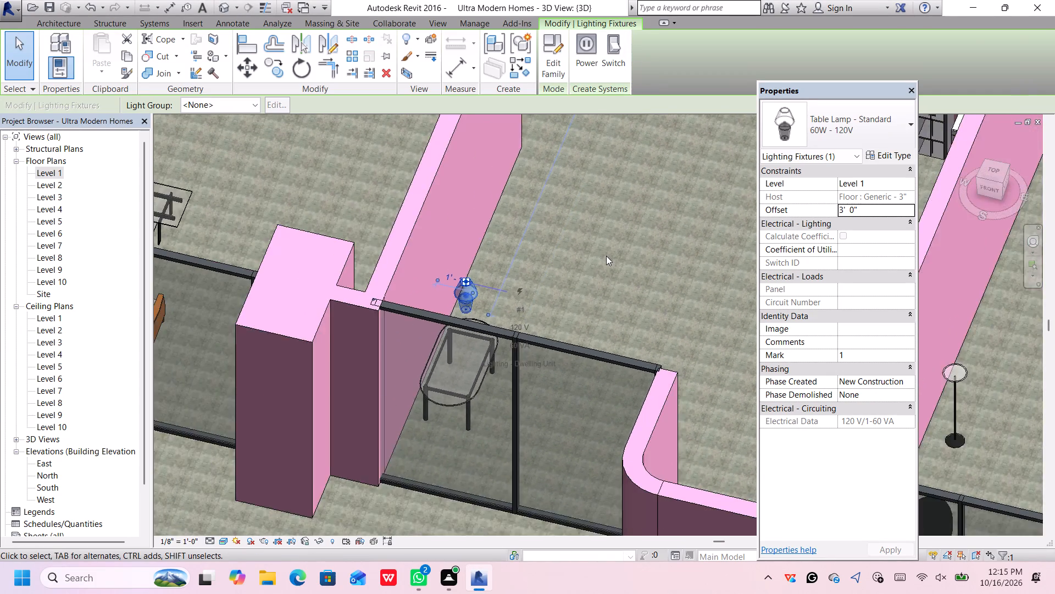
scroll(606, 256, down, 3)
middle_drag(618, 265, 482, 209)
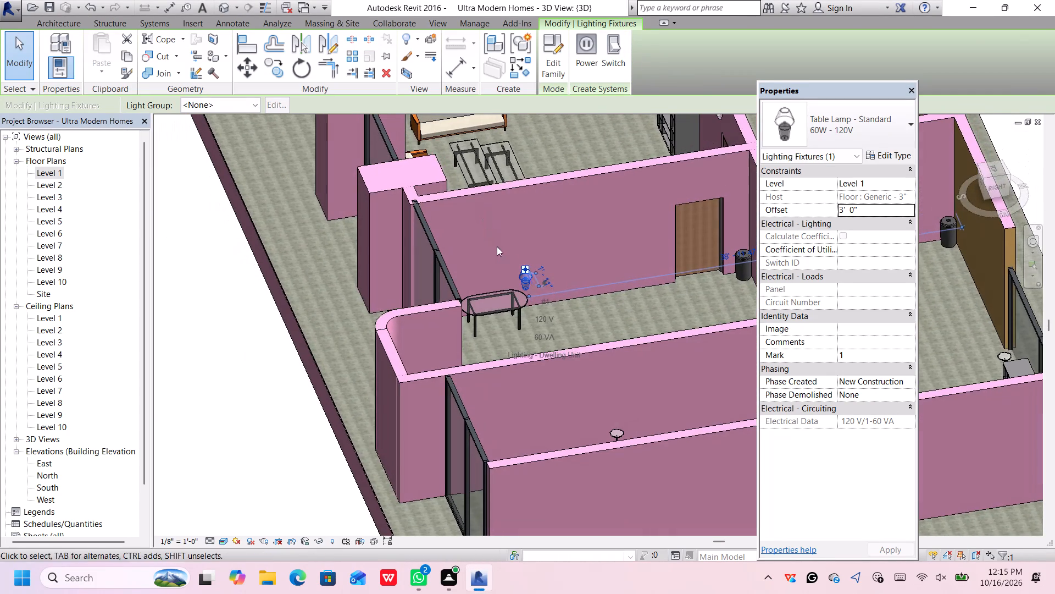
scroll(532, 272, up, 6)
scroll(556, 287, down, 3)
middle_drag(584, 324, 553, 222)
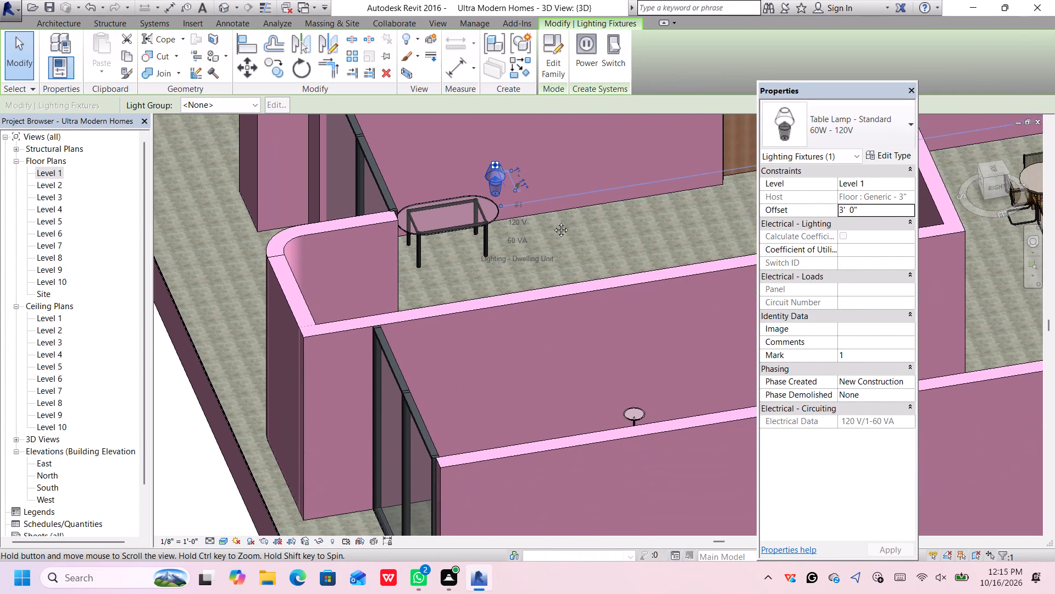
middle_drag(553, 222, 524, 392)
Nudge the 60W - 120V table lamp sideways and forward until it sits over the top of the oval dining table.
scroll(487, 145, up, 6)
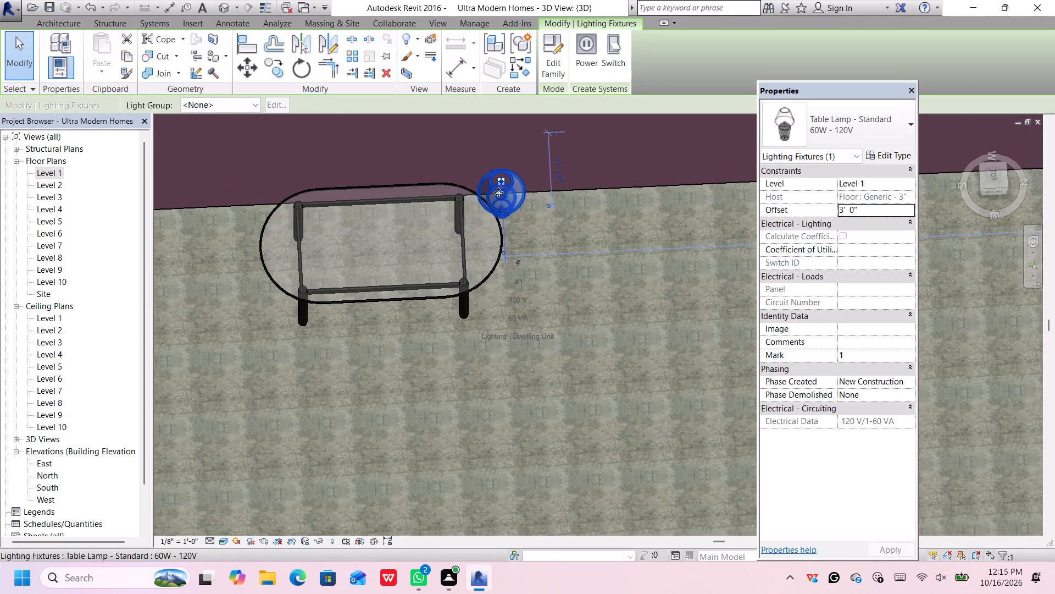
scroll(499, 193, up, 3)
key(Left)
key(Left)
key(Left)
key(Left)
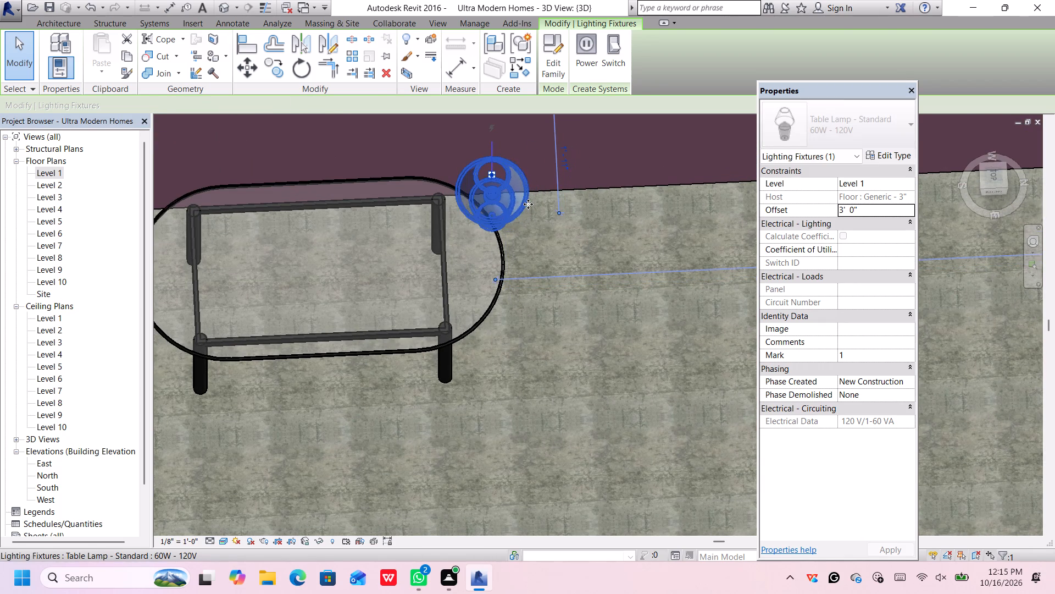
key(Left)
key(Left)
key(Left)
key(Left)
key(Left)
key(Left)
key(Left)
key(Left)
key(Left)
key(Left)
key(Left)
key(Left)
key(Left)
key(Left)
key(Left)
key(Left)
key(Left)
key(Left)
key(Left)
key(Left)
key(Left)
key(Left)
key(Left)
key(Left)
key(Left)
key(Left)
key(Left)
key(Left)
key(Left)
key(Left)
key(Left)
key(Left)
key(Left)
key(Left)
key(Left)
key(Left)
key(Left)
key(Left)
key(Left)
key(Left)
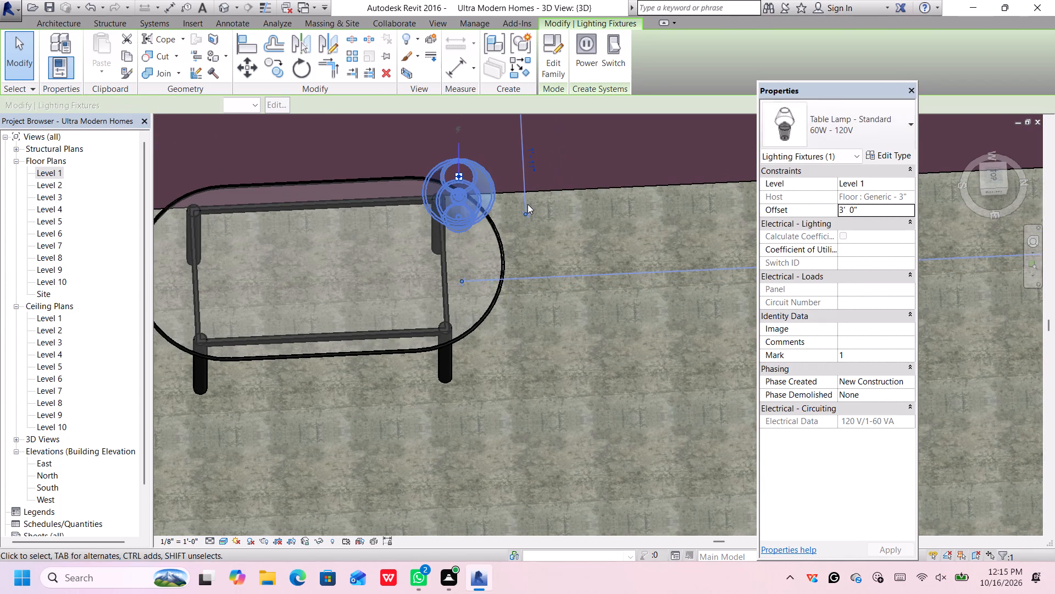
key(Left)
key(Left)
key(Left)
key(Left)
key(Left)
key(Left)
key(Left)
key(Left)
key(Left)
key(Left)
key(Left)
key(Left)
key(Left)
key(Left)
key(Left)
key(Left)
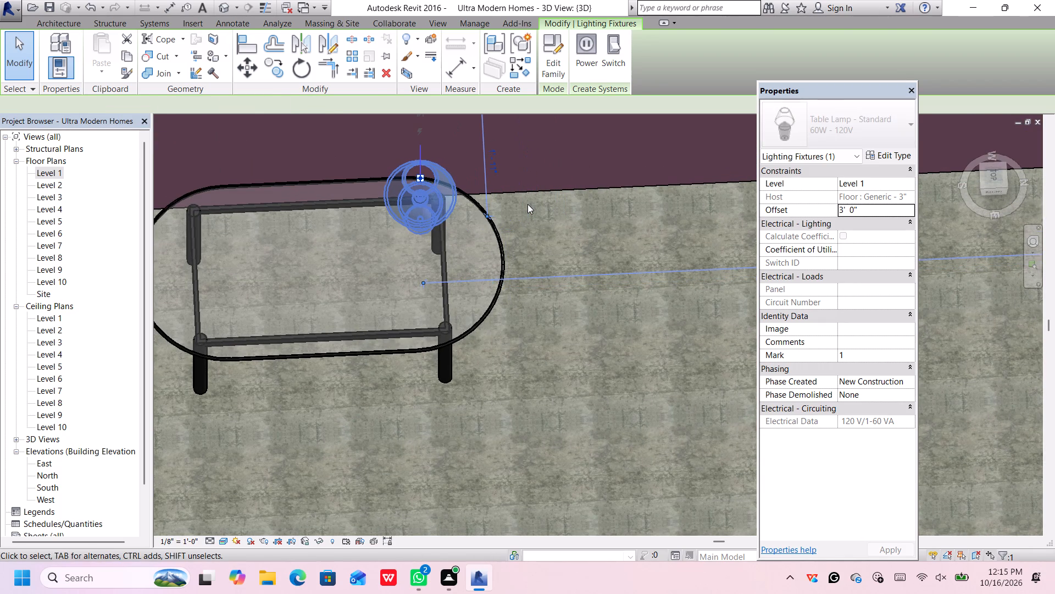
key(Down)
key(Down)
key(Down)
key(Down)
key(Down)
key(Down)
key(Down)
key(Down)
key(Down)
key(Down)
key(Down)
key(Down)
key(Down)
key(Down)
key(Down)
key(Down)
key(Down)
key(Down)
key(Down)
key(Down)
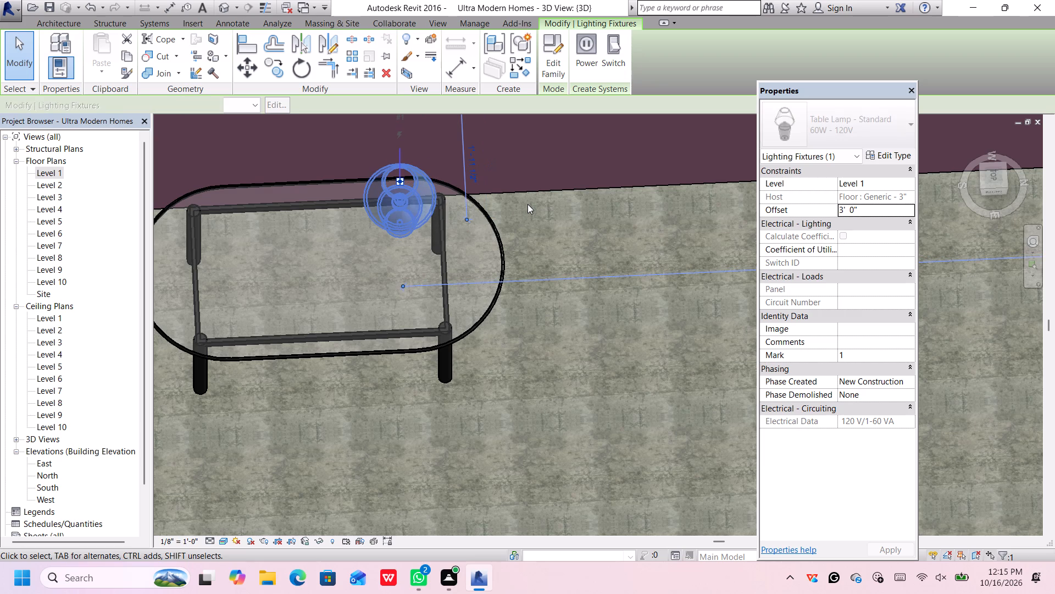
key(Left)
key(Left)
key(Left)
key(Left)
key(Left)
key(Left)
key(Left)
key(Left)
key(Left)
key(Left)
key(Left)
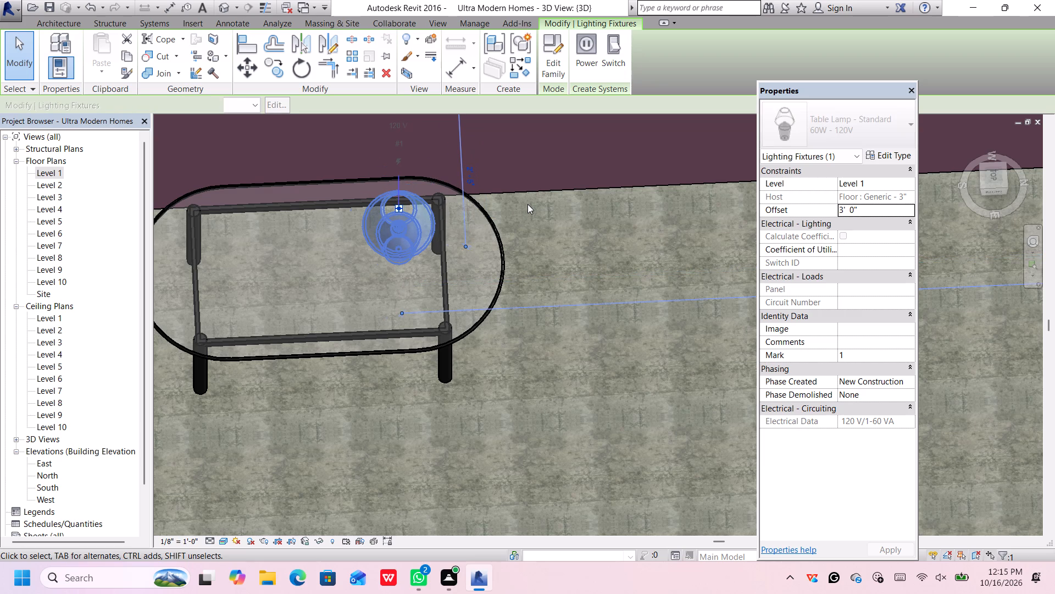
key(Down)
key(Down)
key(Down)
key(Down)
key(Down)
key(Down)
key(Down)
key(Down)
scroll(527, 205, down, 9)
click(515, 298)
scroll(534, 278, down, 5)
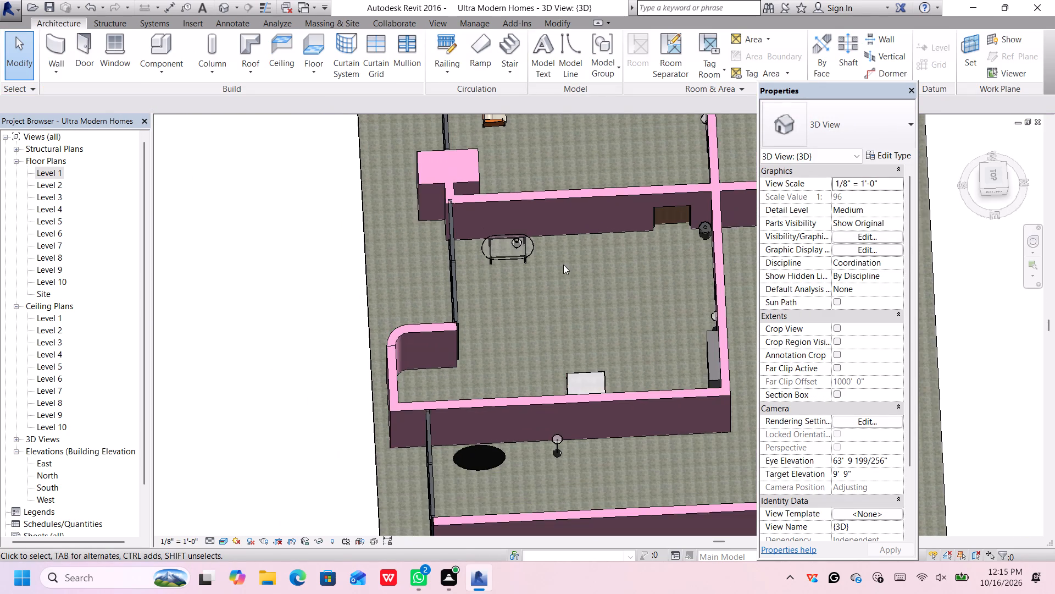
scroll(574, 259, down, 2)
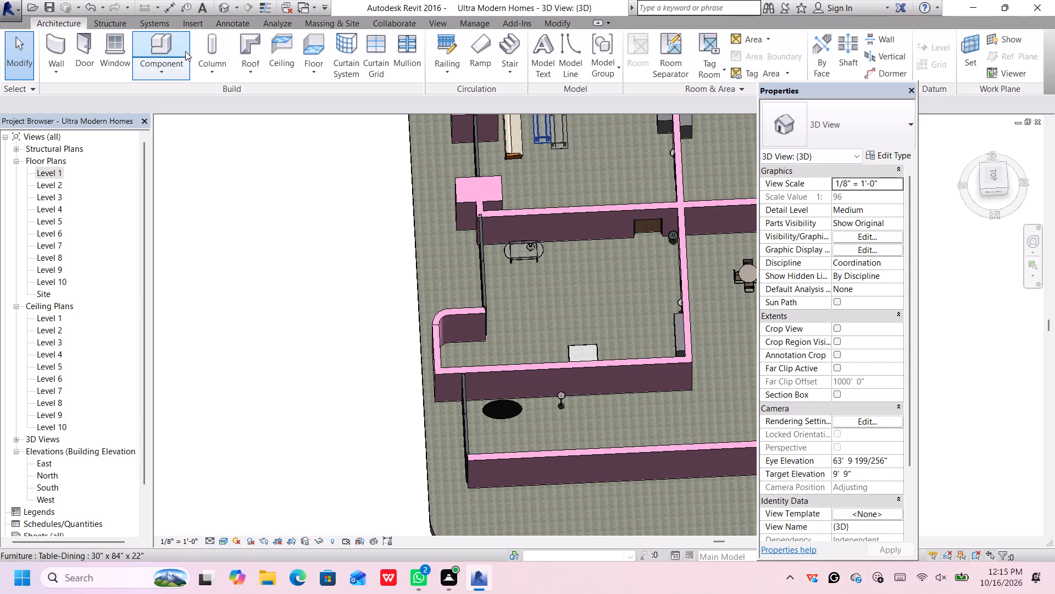
Look through the component types already loaded in the project for a further item to place in the room.
click(175, 43)
click(839, 117)
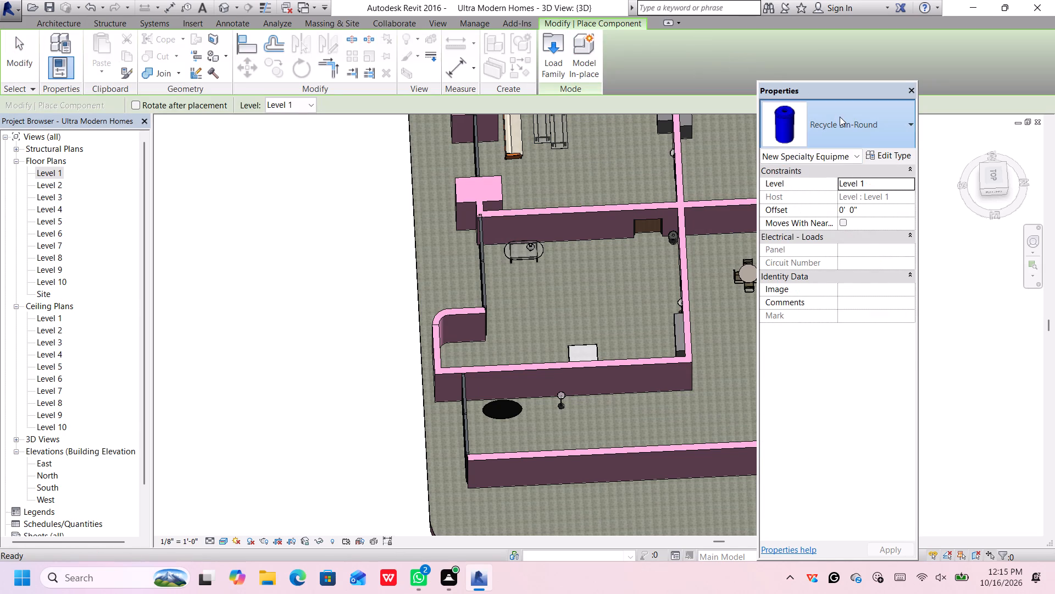
scroll(841, 130, down, 7)
scroll(839, 293, down, 10)
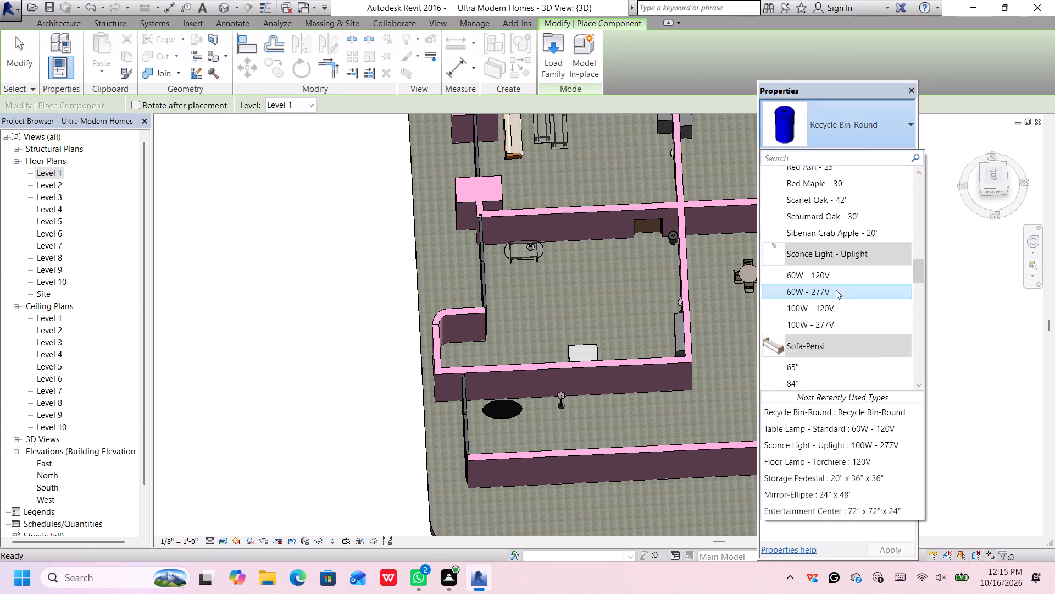
scroll(836, 290, down, 7)
scroll(836, 289, up, 1)
scroll(837, 288, down, 7)
scroll(837, 289, down, 15)
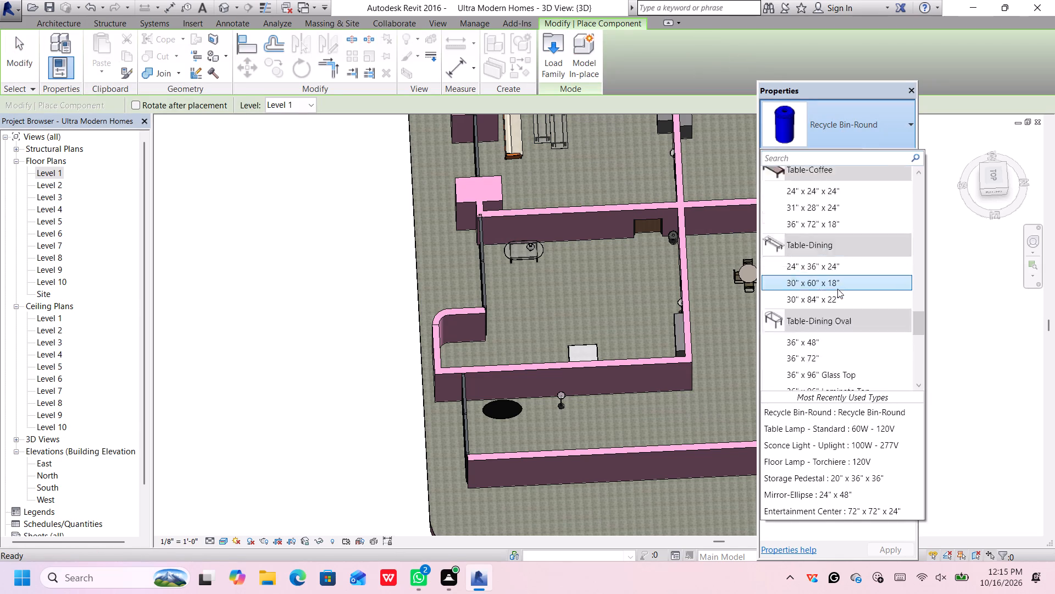
scroll(837, 289, up, 20)
scroll(837, 289, up, 2)
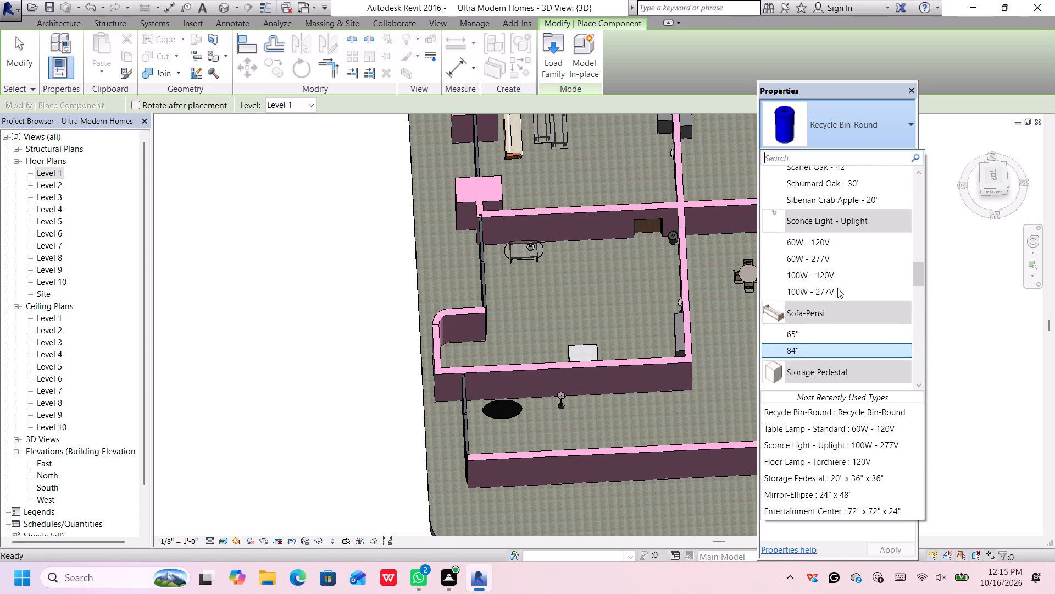
scroll(837, 288, up, 5)
scroll(838, 288, down, 3)
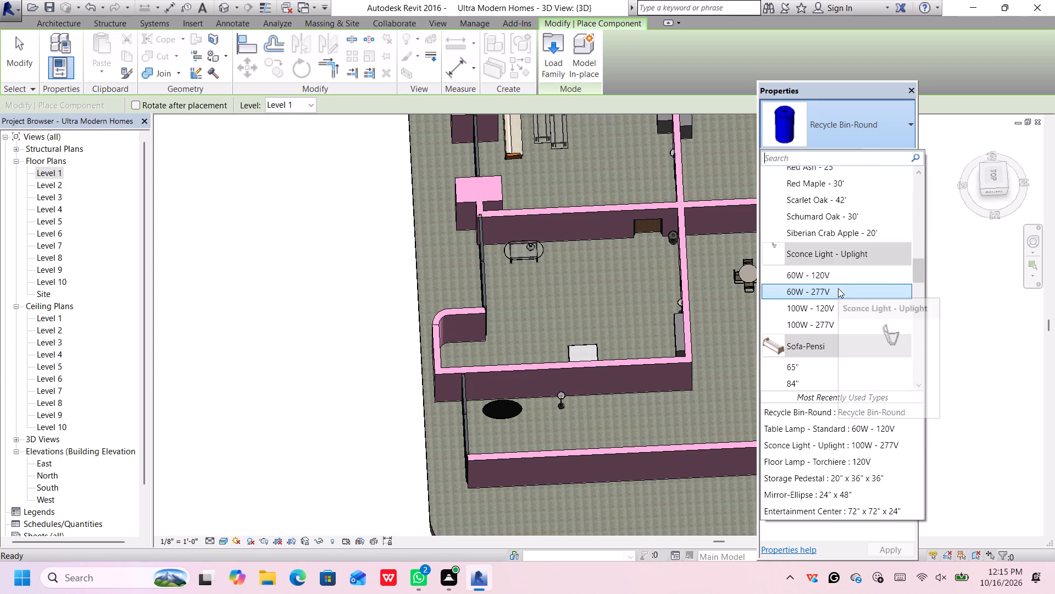
scroll(842, 257, up, 9)
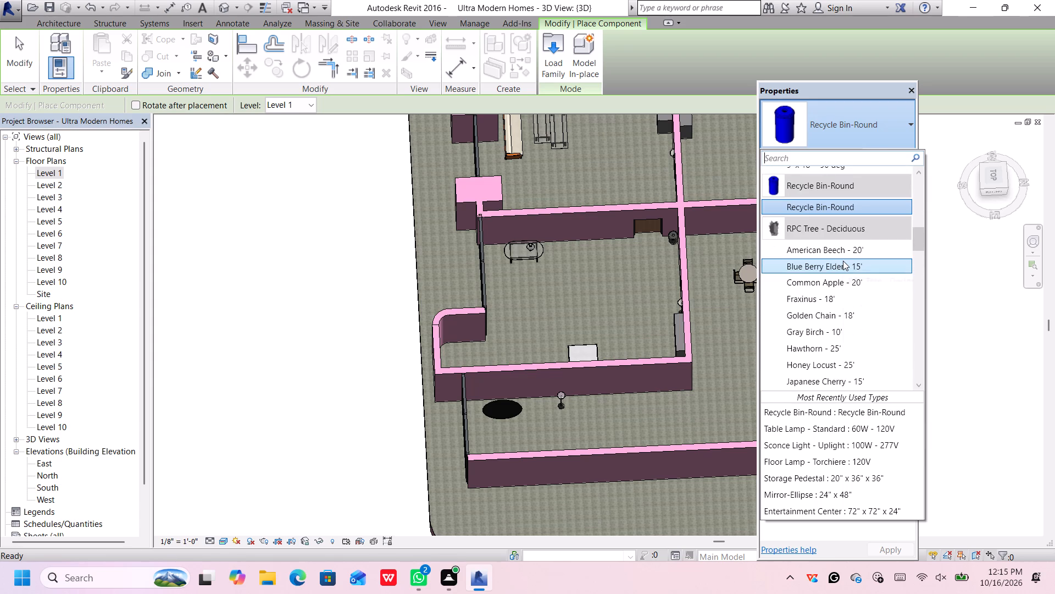
scroll(843, 260, up, 4)
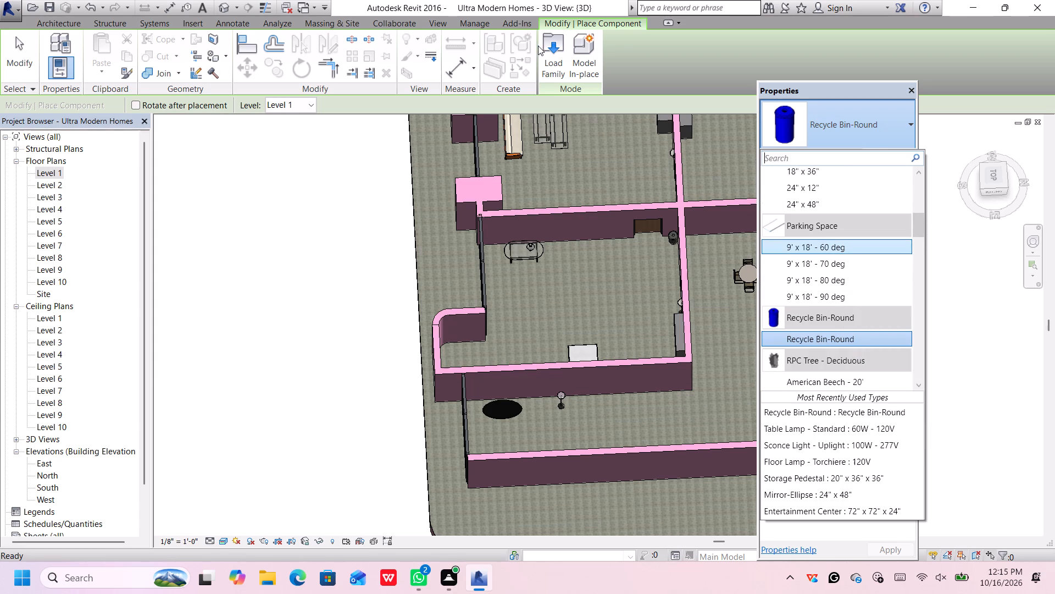
Load the RPC Shrub family from the Planting folder of the US Imperial library.
click(547, 40)
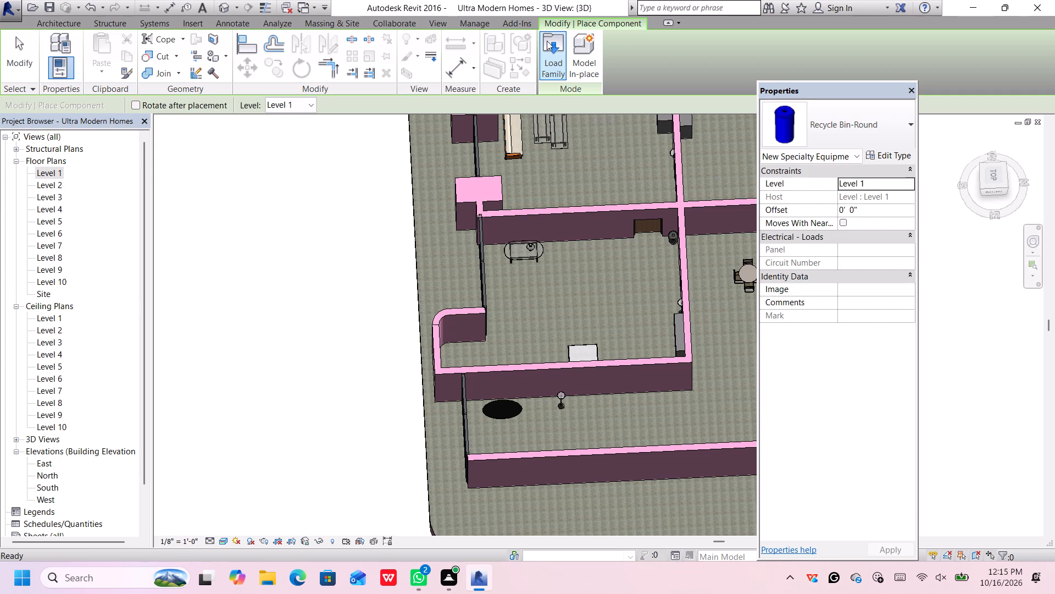
double_click(551, 41)
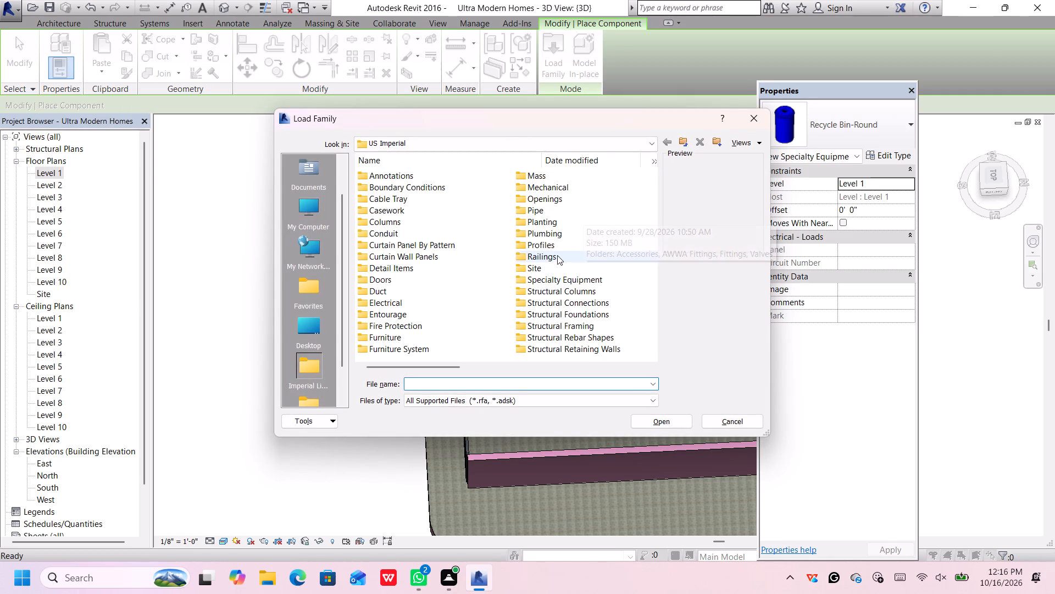
double_click(578, 223)
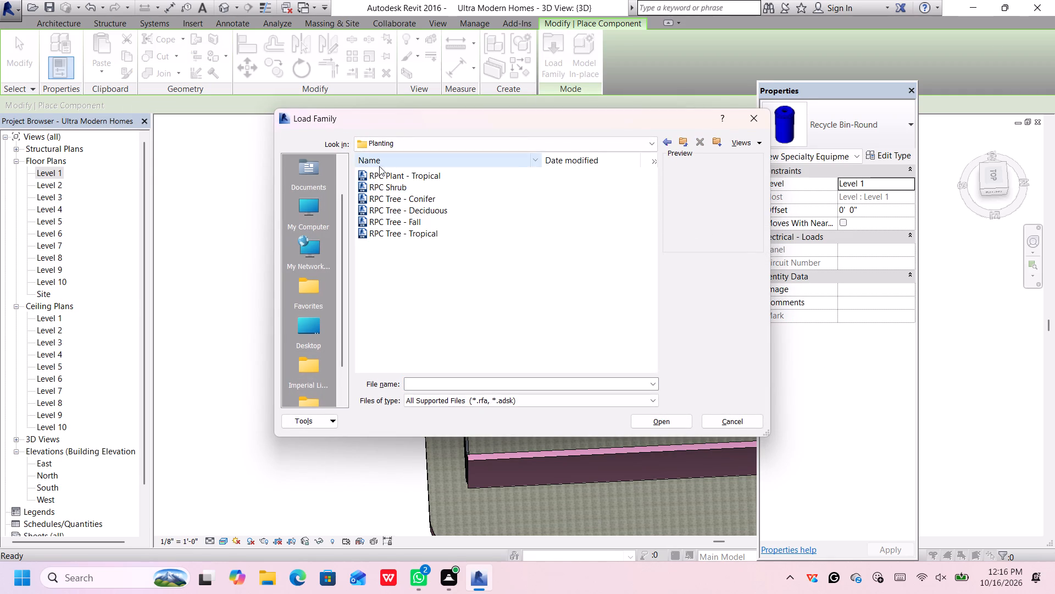
click(392, 164)
click(395, 174)
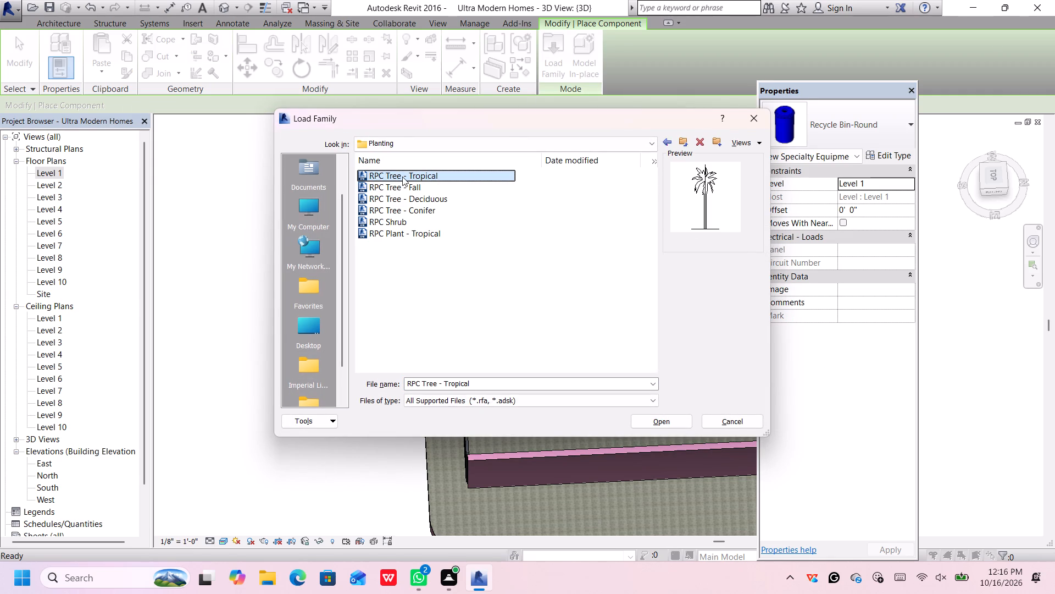
click(408, 183)
click(407, 193)
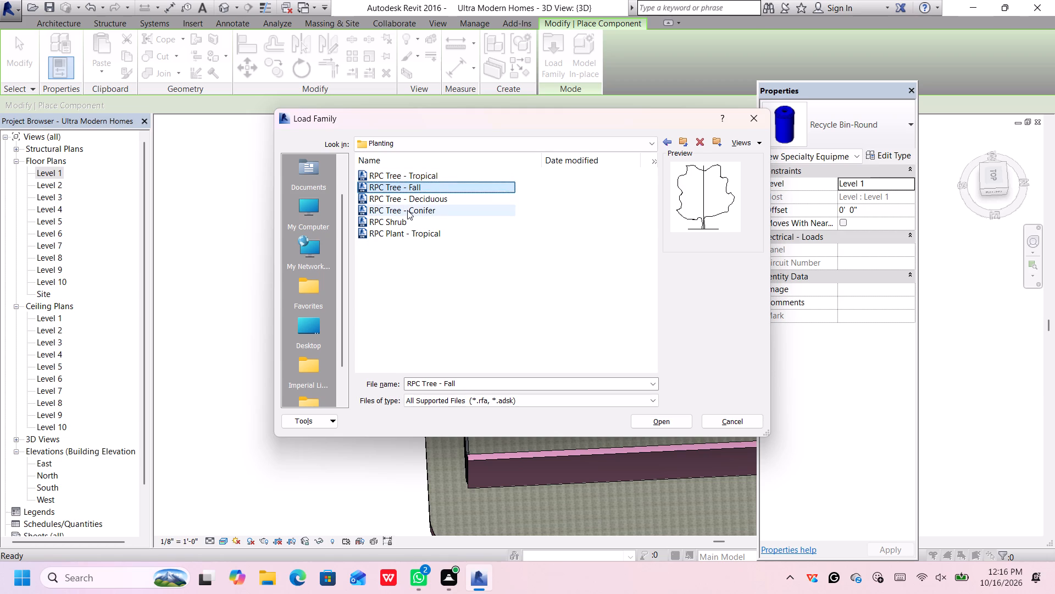
click(418, 200)
click(419, 215)
click(419, 224)
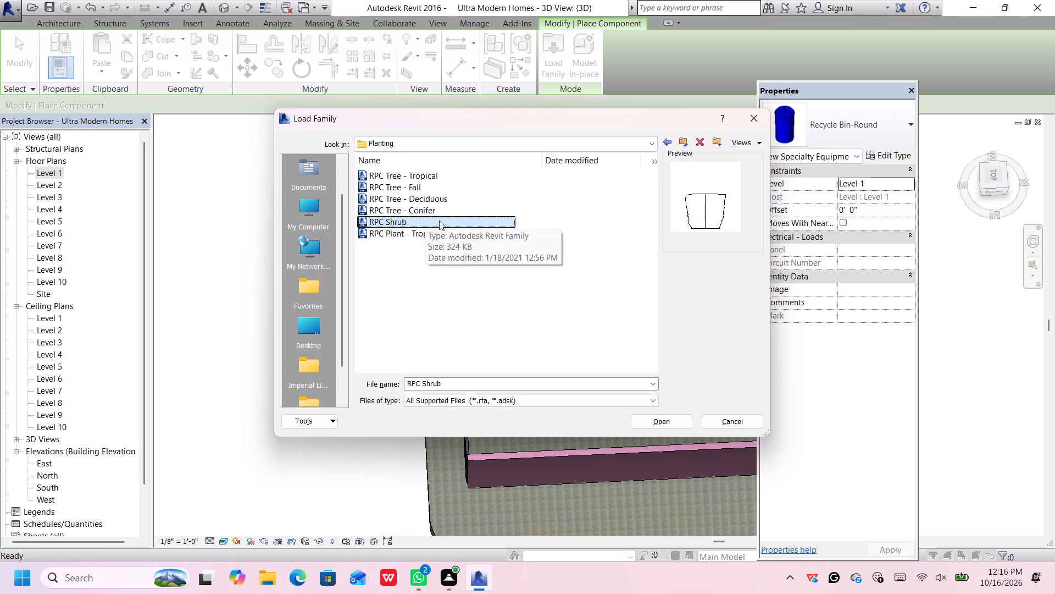
double_click(441, 222)
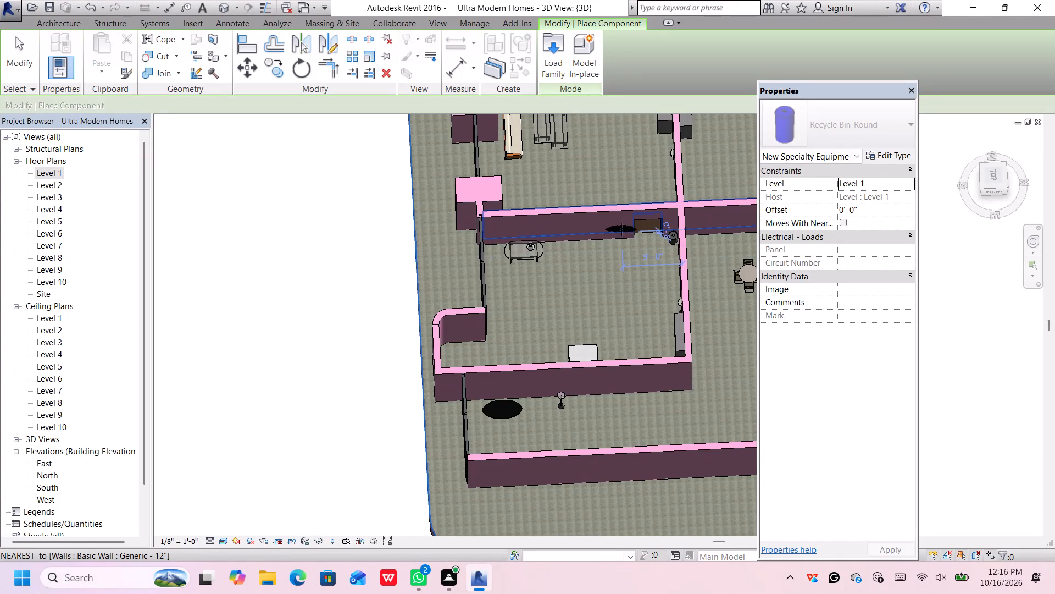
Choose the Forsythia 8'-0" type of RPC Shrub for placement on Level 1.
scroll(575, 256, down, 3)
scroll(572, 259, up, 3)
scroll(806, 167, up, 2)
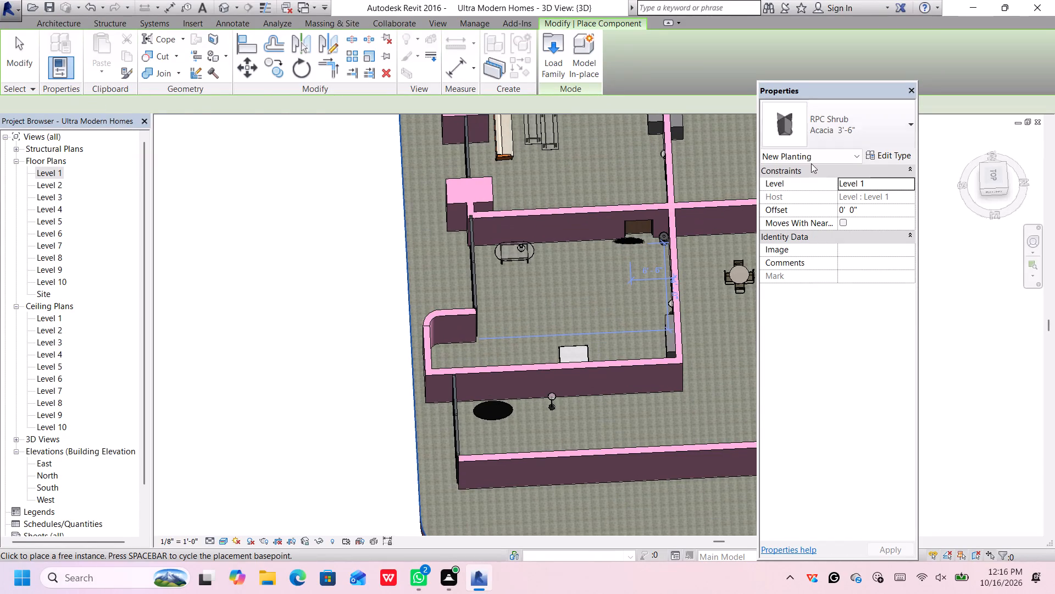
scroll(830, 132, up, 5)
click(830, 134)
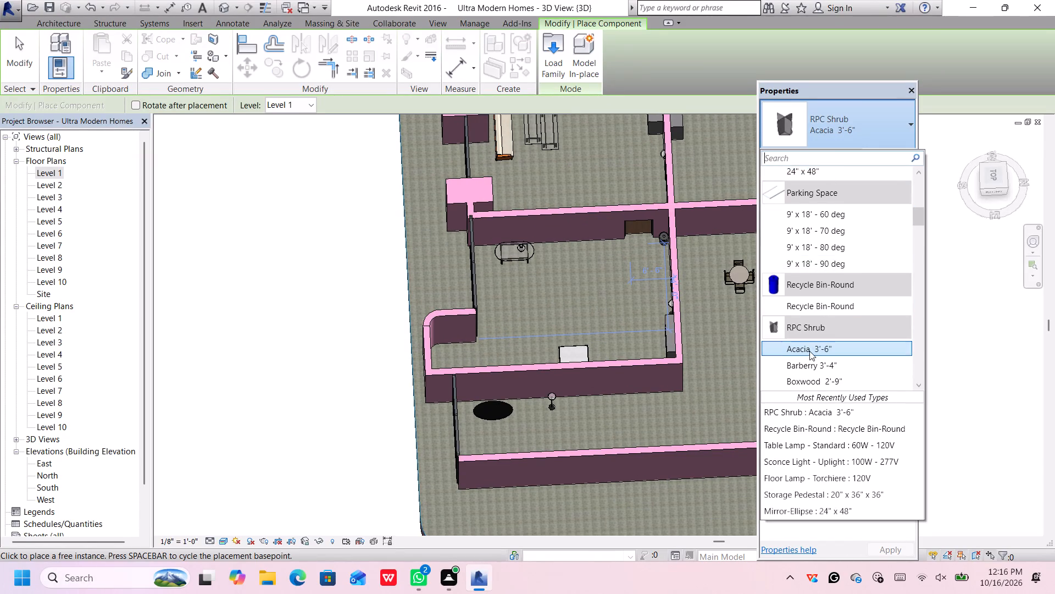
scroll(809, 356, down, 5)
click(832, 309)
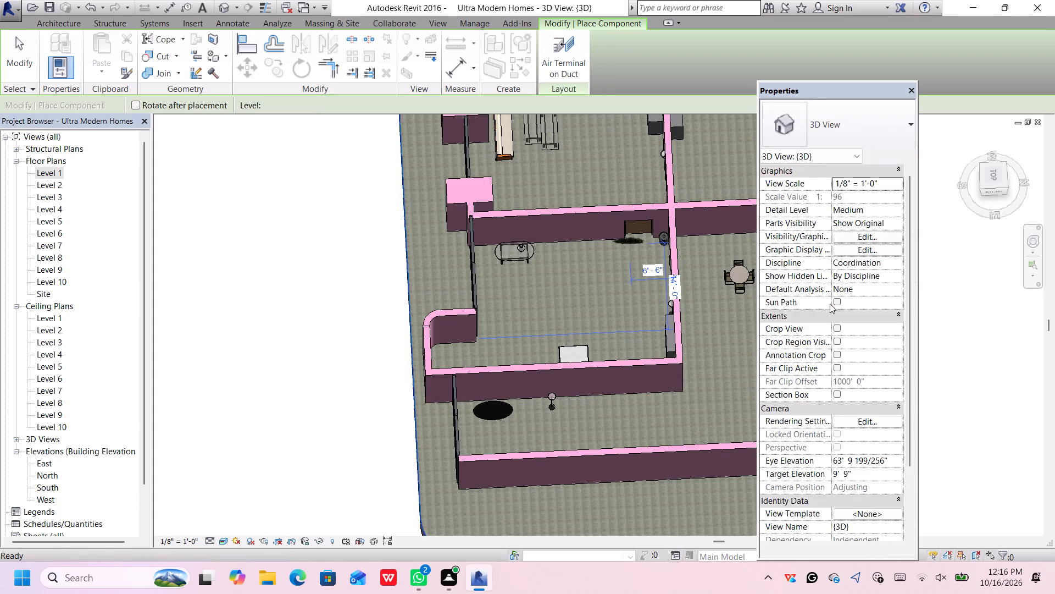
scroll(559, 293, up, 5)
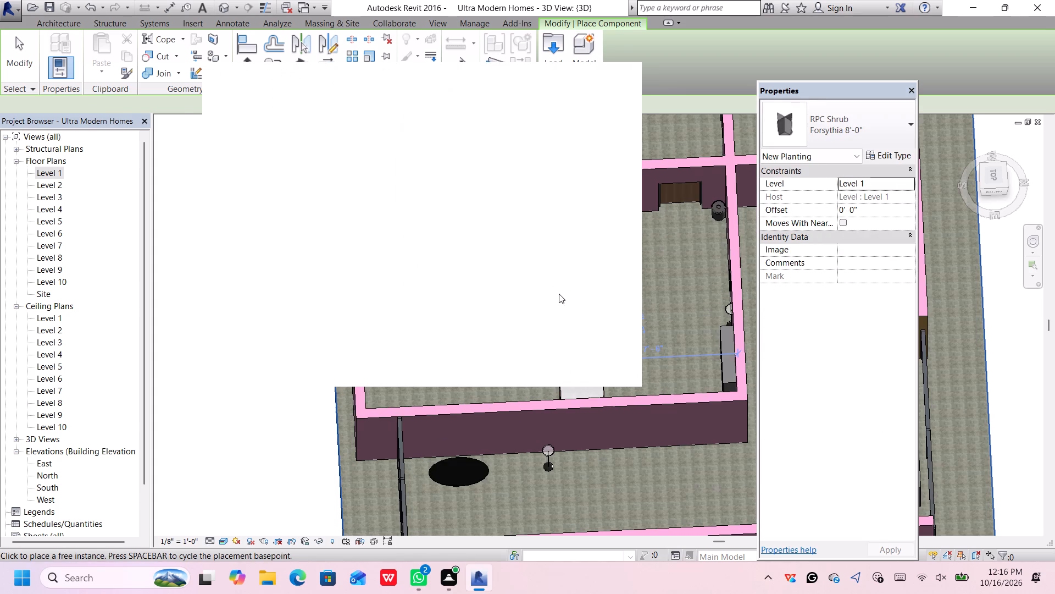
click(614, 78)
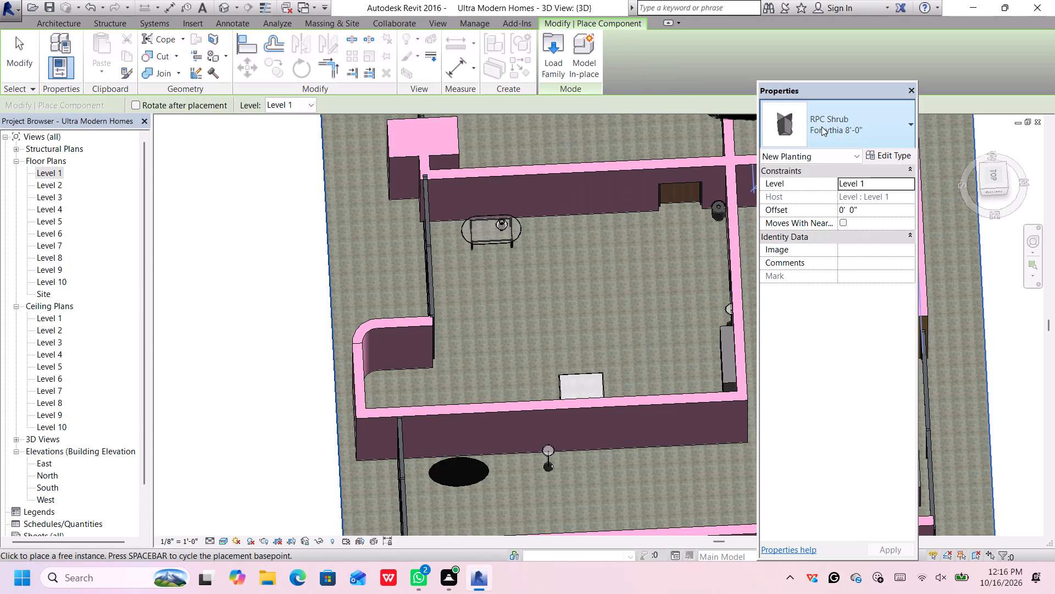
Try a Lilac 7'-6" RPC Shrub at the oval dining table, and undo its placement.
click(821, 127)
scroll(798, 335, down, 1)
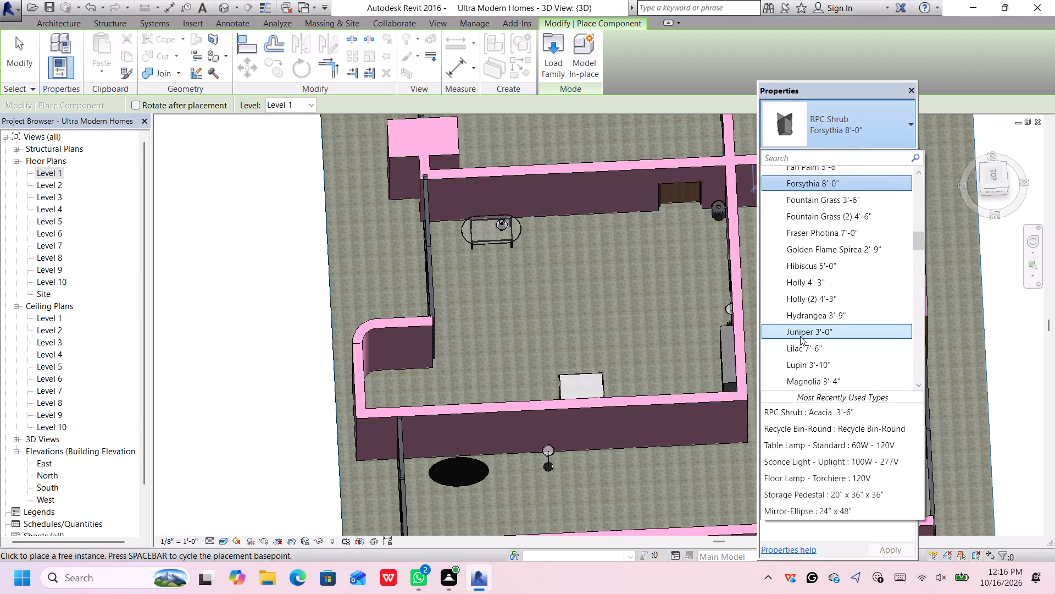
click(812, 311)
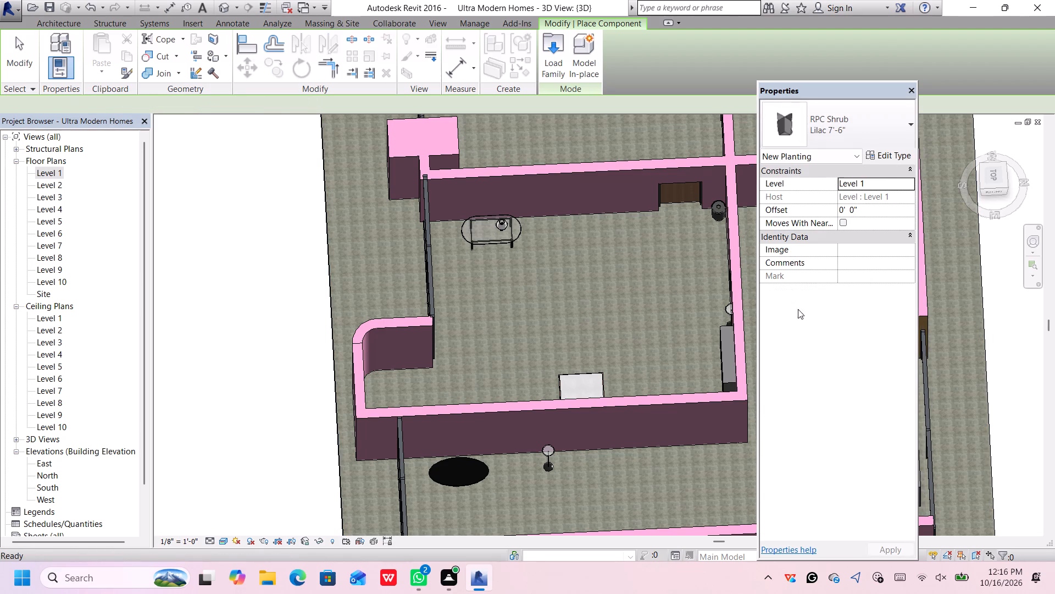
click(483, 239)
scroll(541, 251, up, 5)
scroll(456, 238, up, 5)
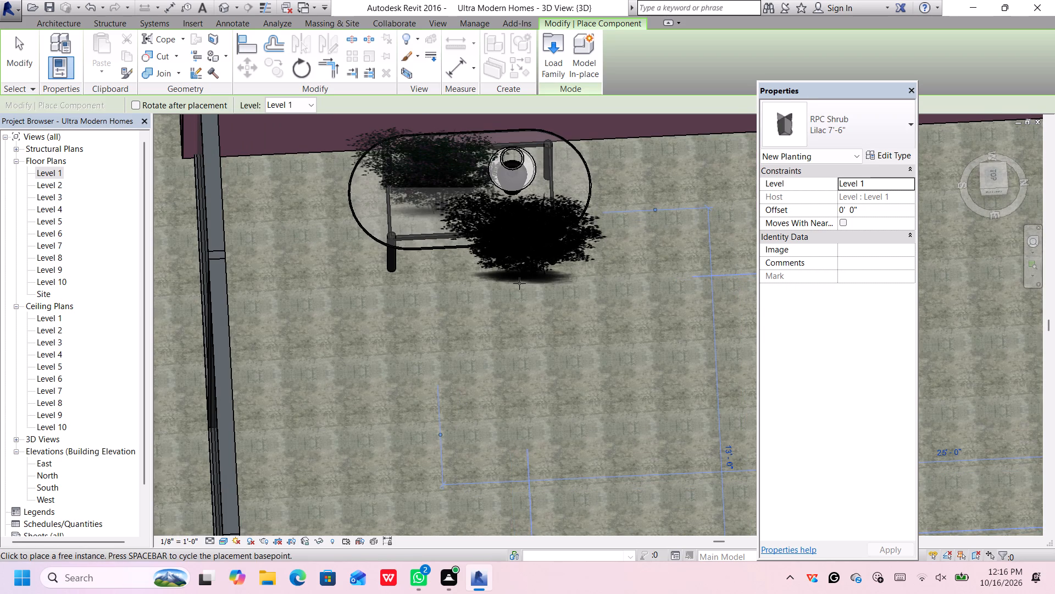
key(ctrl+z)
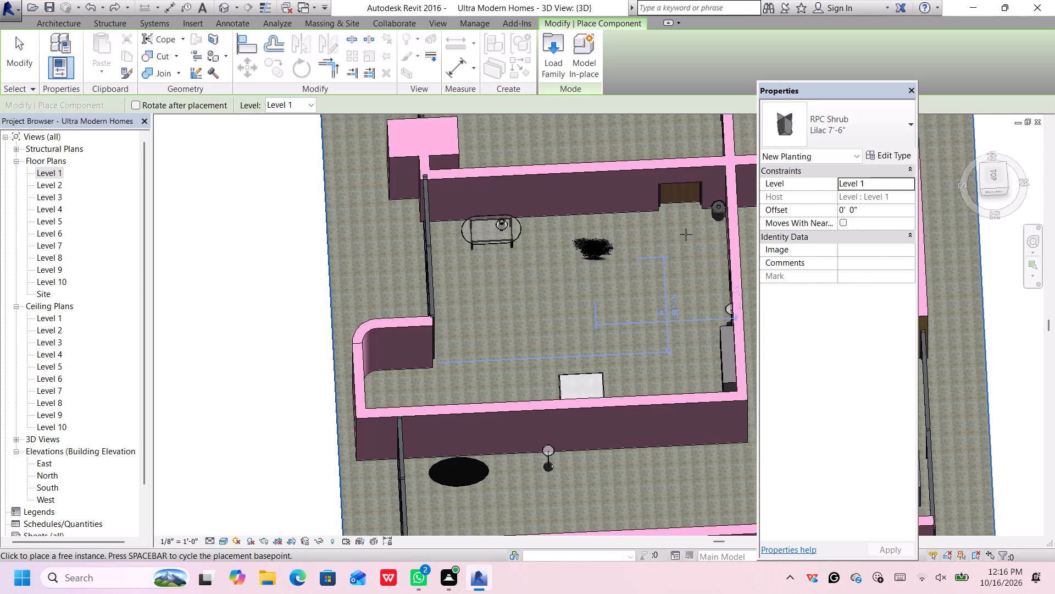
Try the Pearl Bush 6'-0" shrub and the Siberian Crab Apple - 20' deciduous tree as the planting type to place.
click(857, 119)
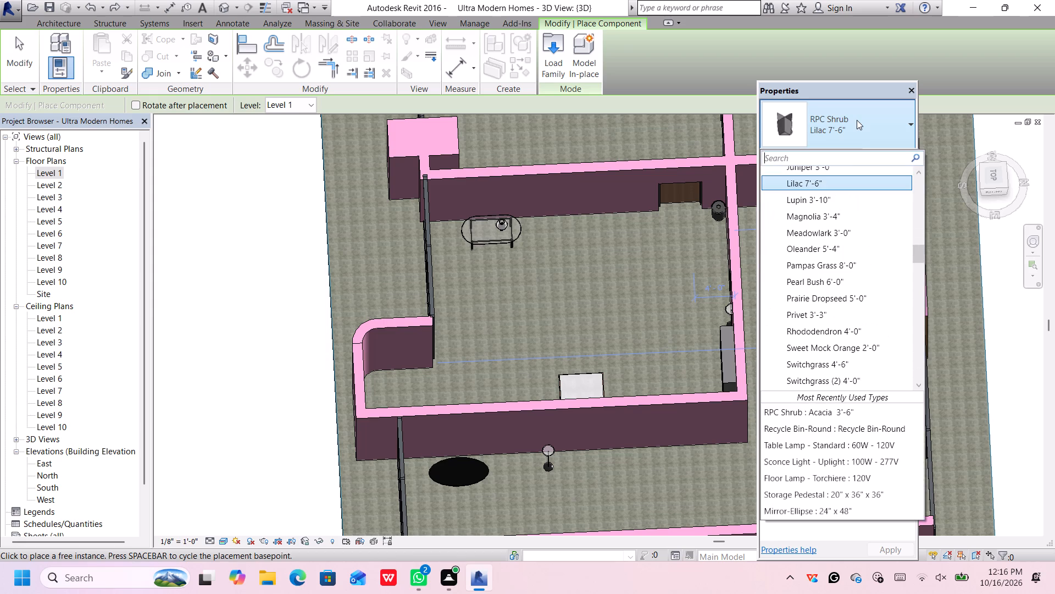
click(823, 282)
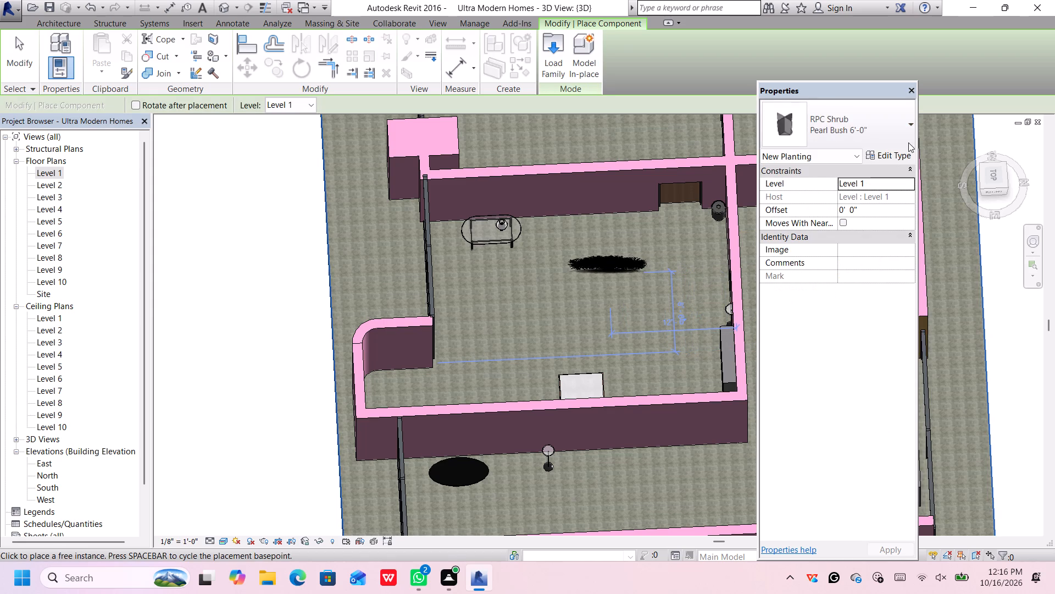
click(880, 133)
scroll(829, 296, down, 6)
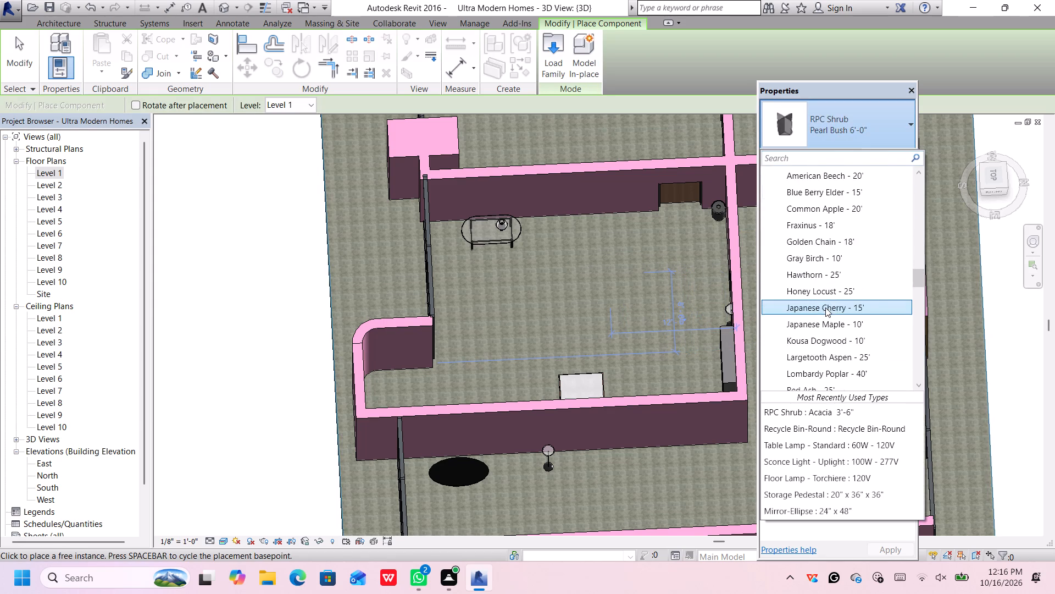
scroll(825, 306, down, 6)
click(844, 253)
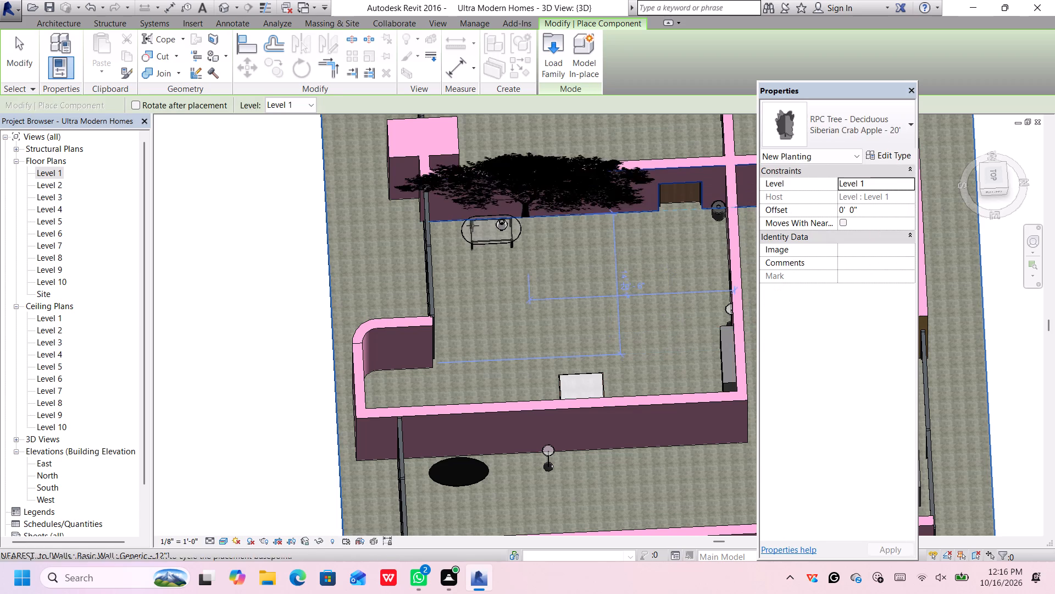
Examine the previews of the RPC plant and tree families in the US Imperial library's Planting folder, without loading any.
click(831, 126)
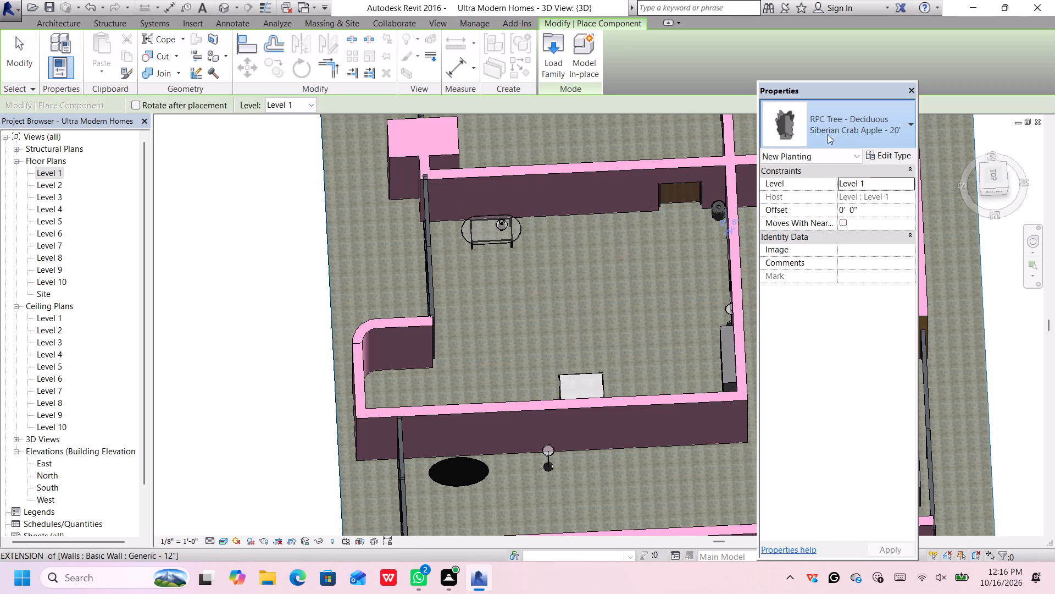
click(556, 67)
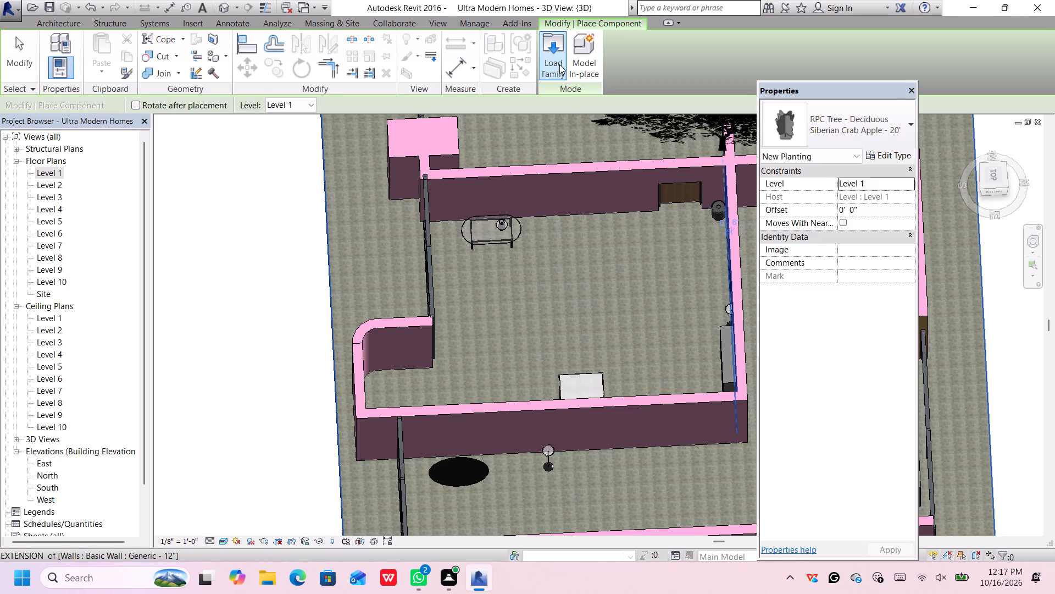
click(556, 44)
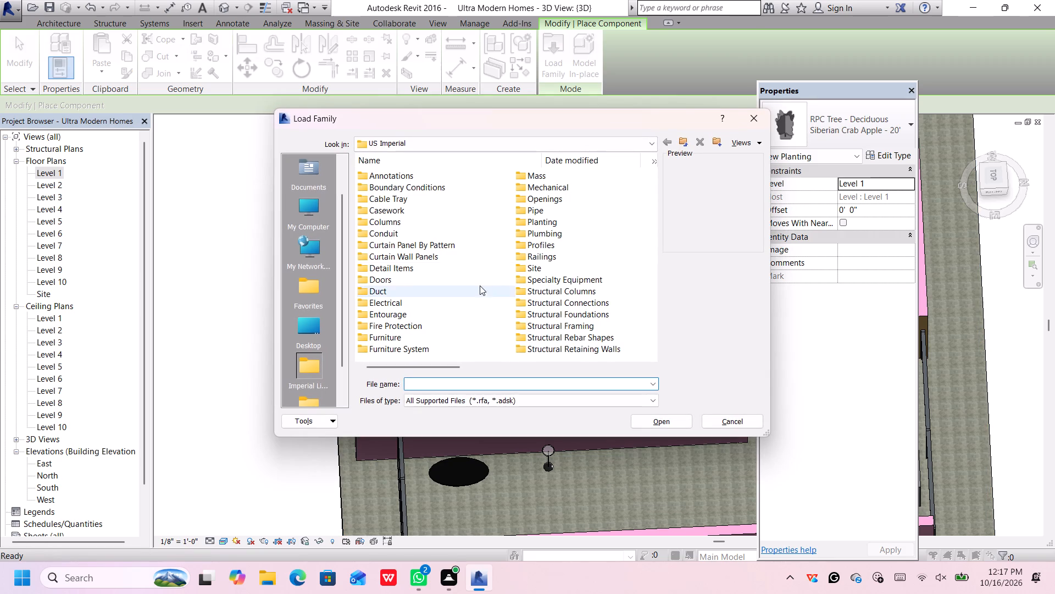
double_click(578, 218)
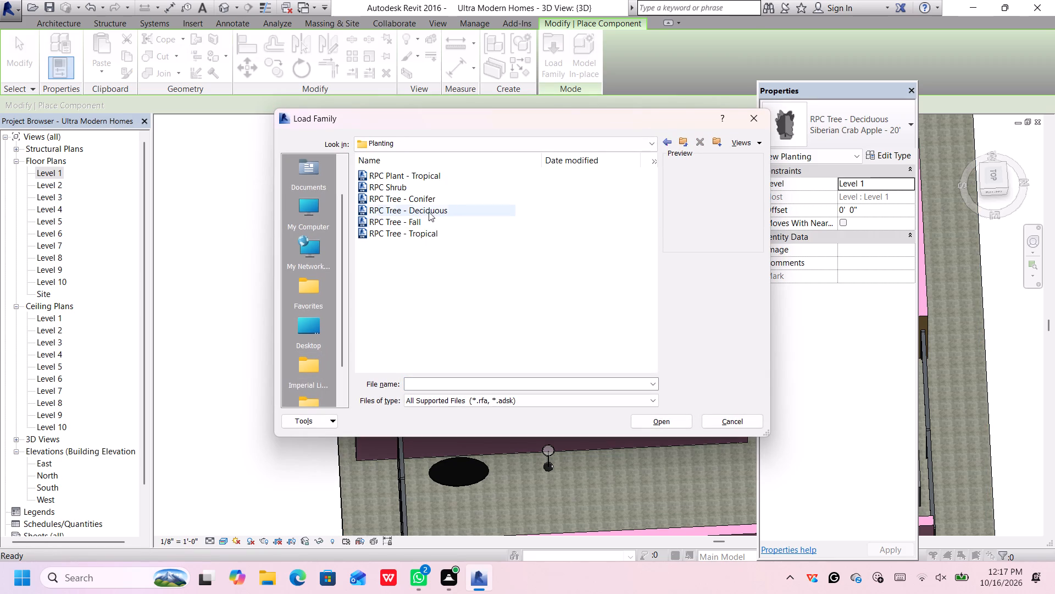
click(423, 219)
click(419, 232)
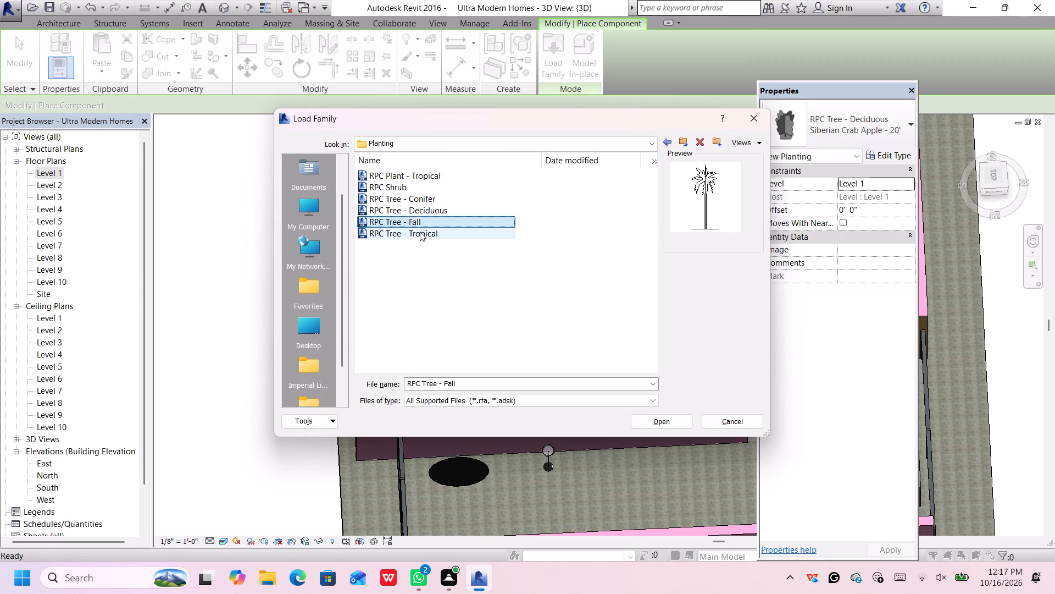
click(431, 218)
click(436, 207)
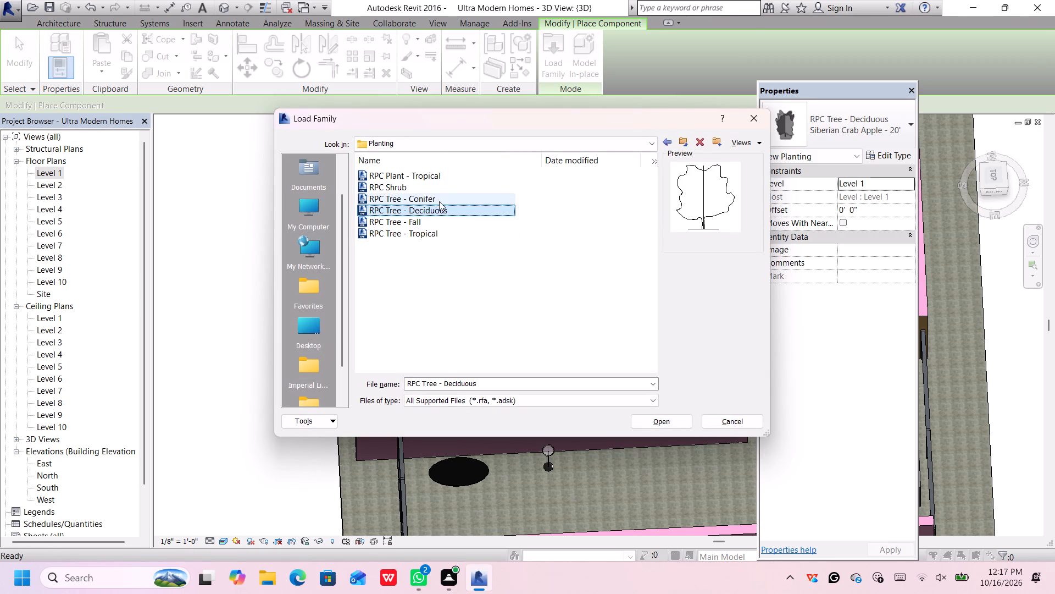
click(439, 201)
click(441, 222)
click(452, 209)
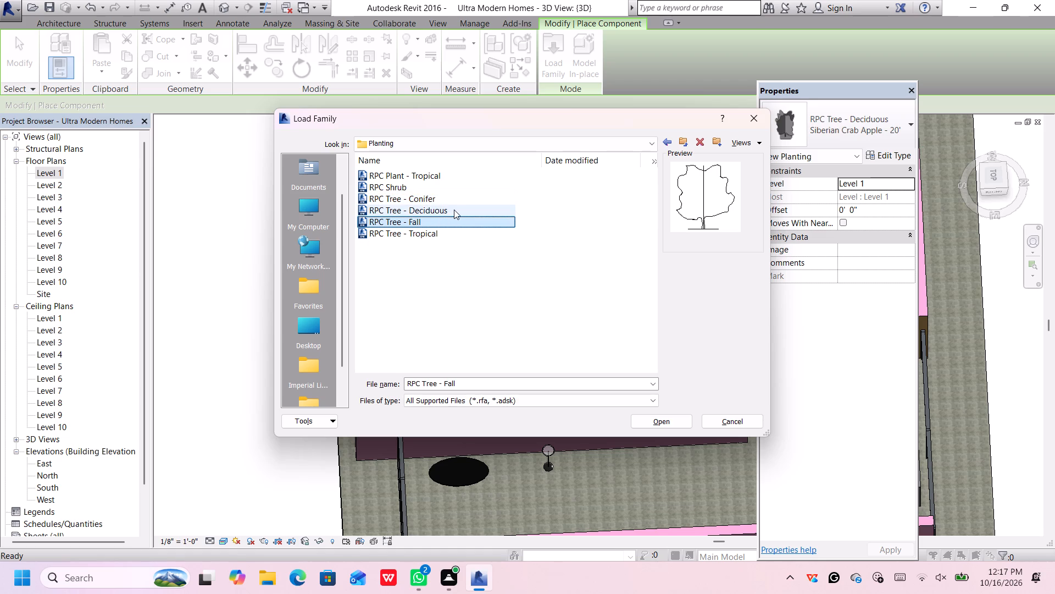
click(462, 203)
click(462, 191)
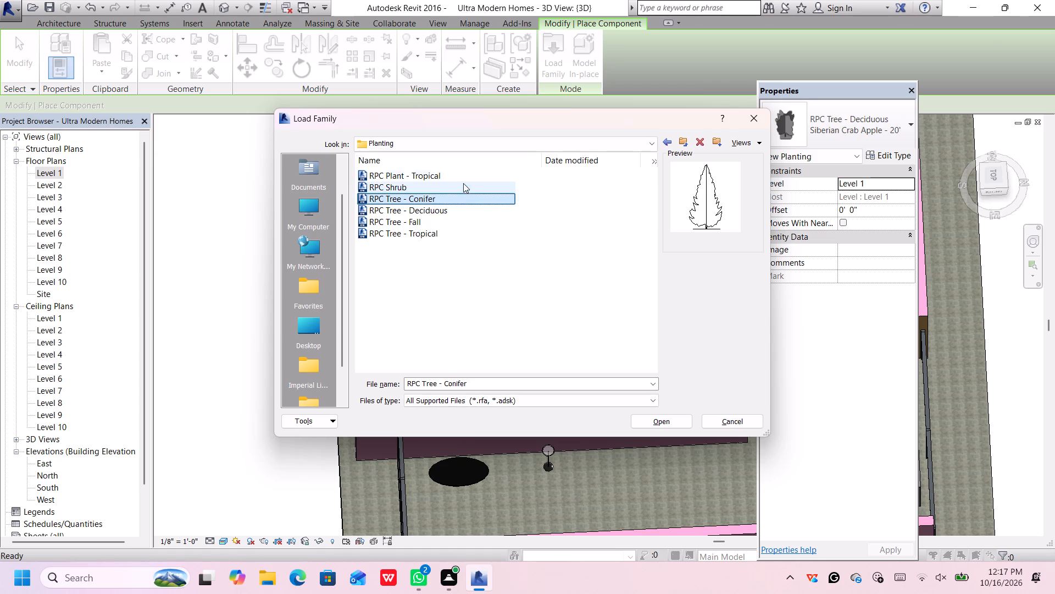
click(464, 182)
click(471, 178)
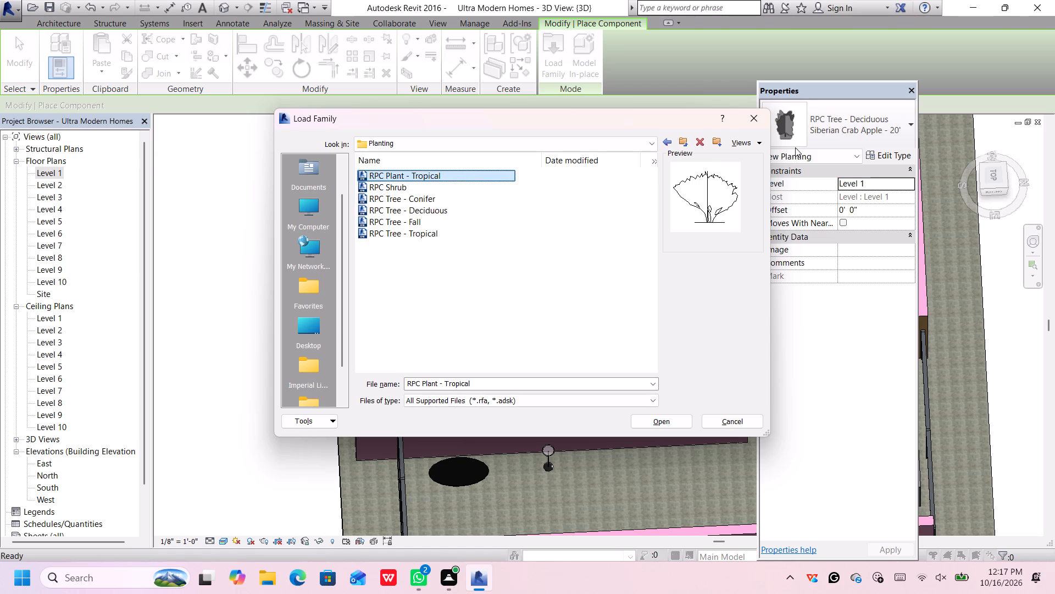
click(758, 120)
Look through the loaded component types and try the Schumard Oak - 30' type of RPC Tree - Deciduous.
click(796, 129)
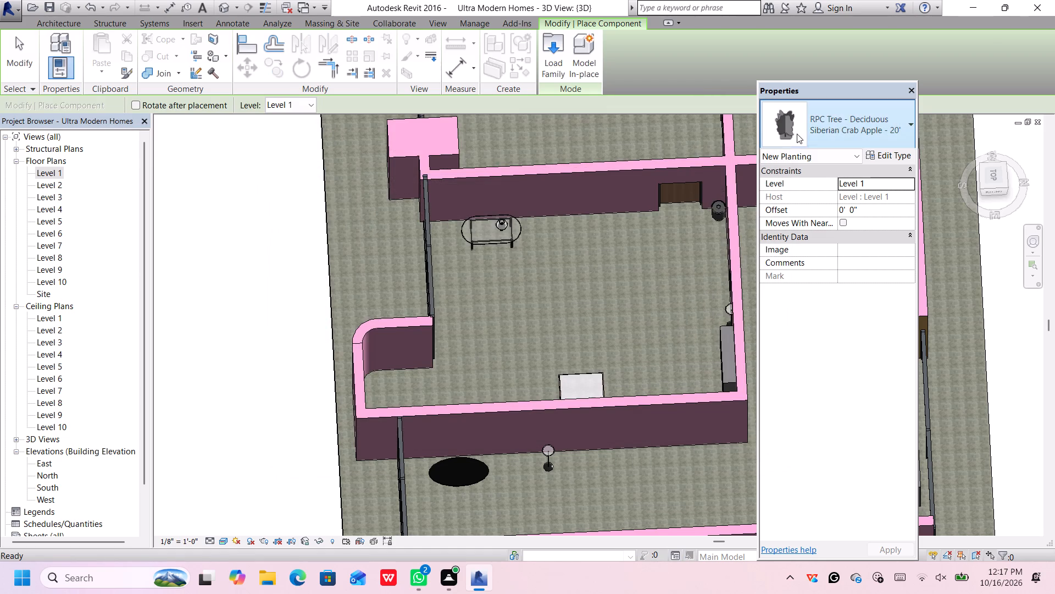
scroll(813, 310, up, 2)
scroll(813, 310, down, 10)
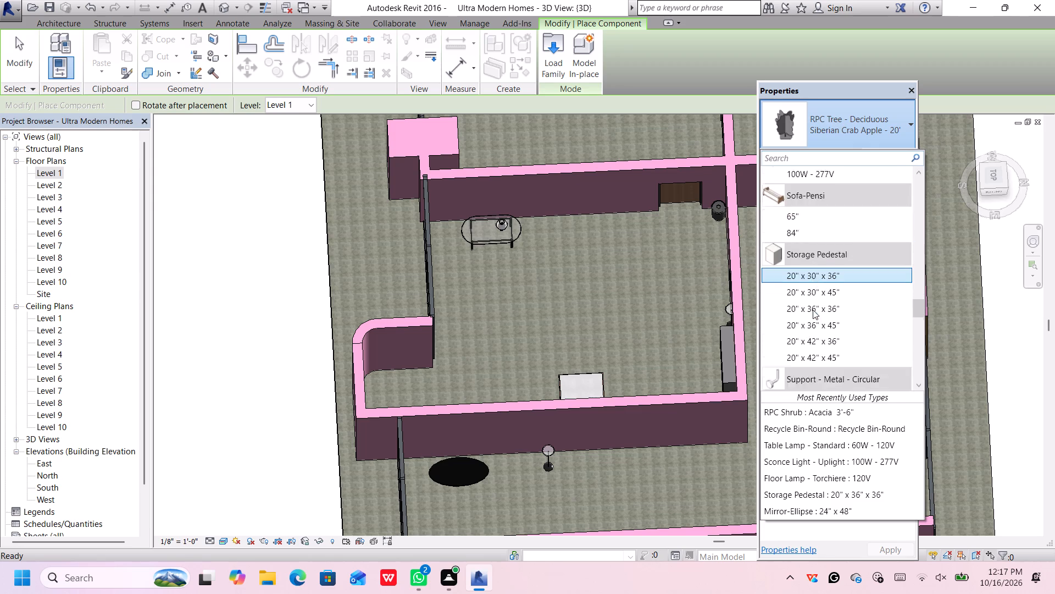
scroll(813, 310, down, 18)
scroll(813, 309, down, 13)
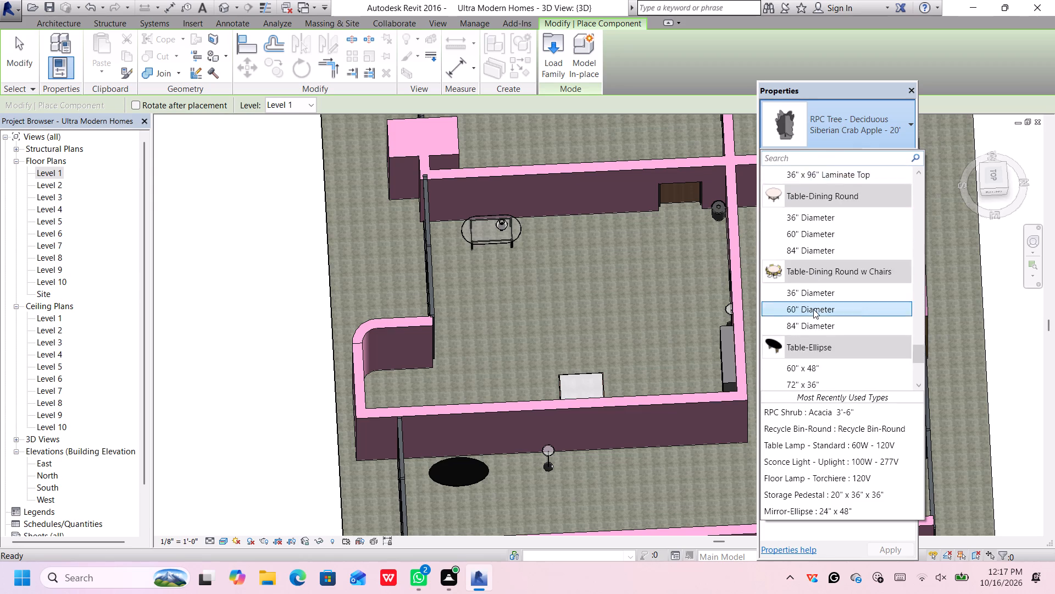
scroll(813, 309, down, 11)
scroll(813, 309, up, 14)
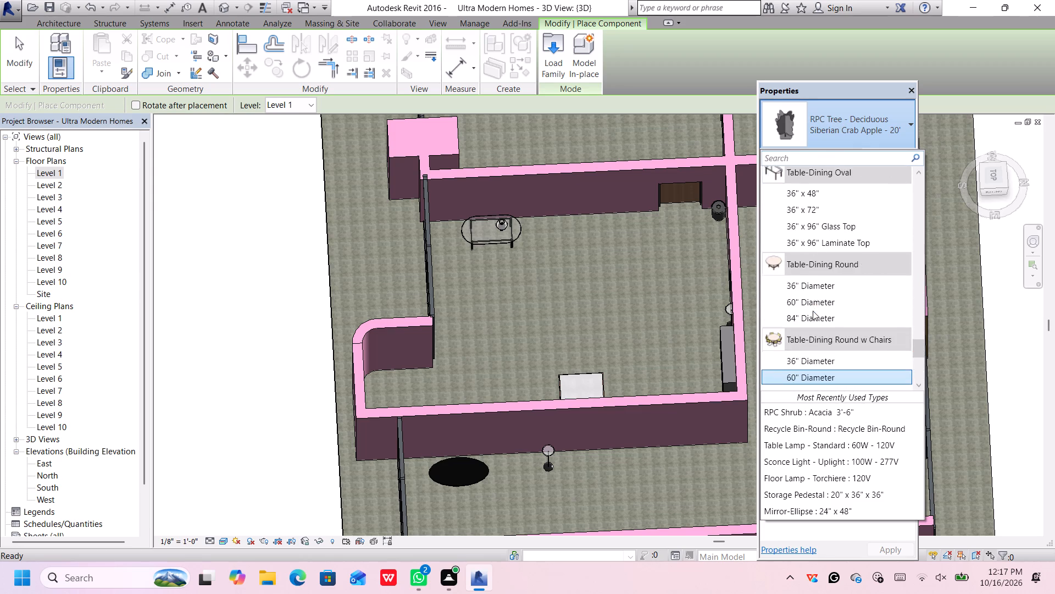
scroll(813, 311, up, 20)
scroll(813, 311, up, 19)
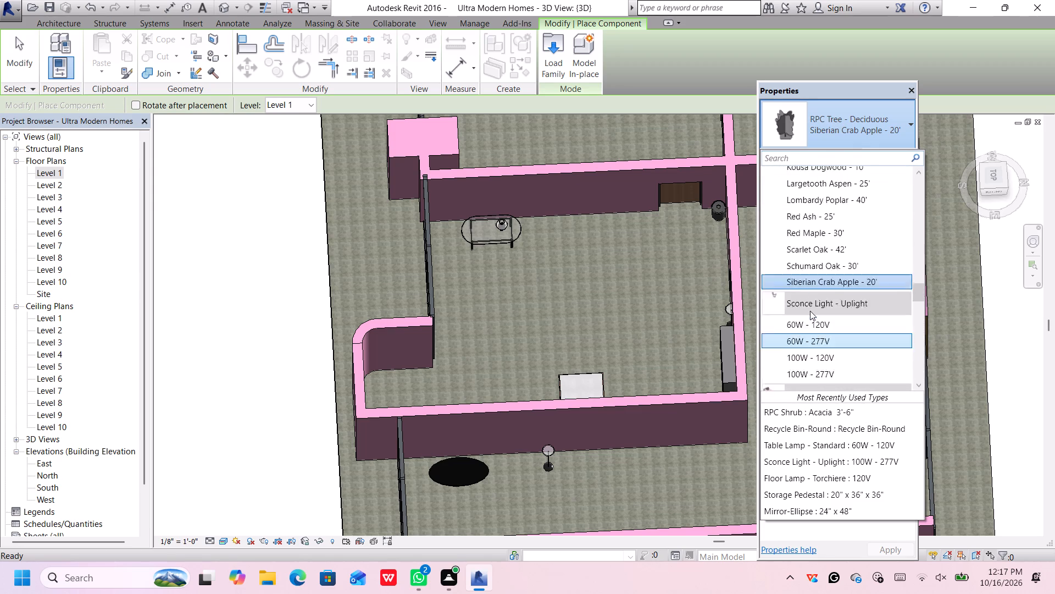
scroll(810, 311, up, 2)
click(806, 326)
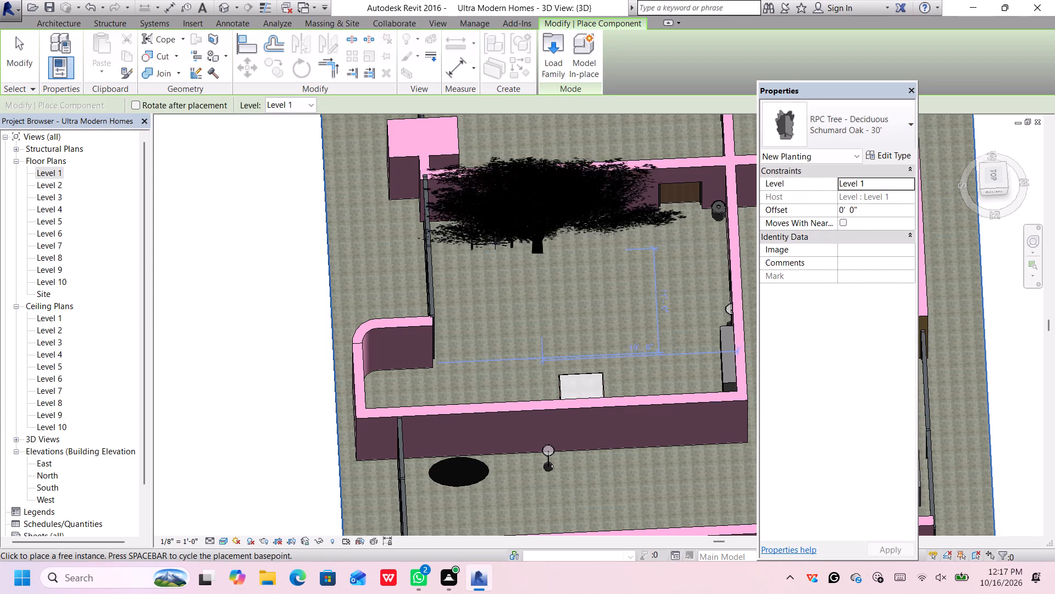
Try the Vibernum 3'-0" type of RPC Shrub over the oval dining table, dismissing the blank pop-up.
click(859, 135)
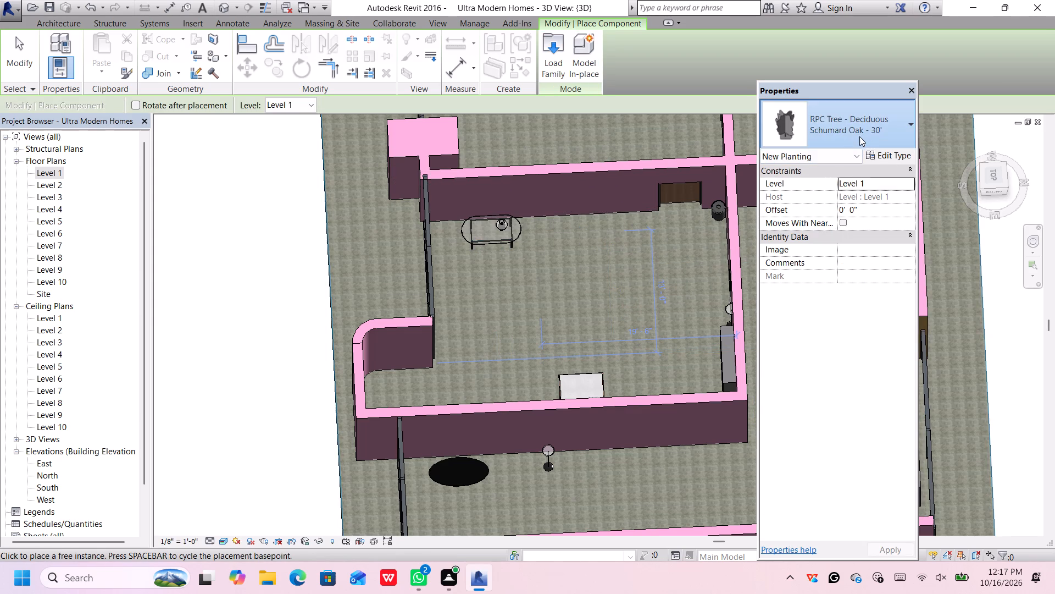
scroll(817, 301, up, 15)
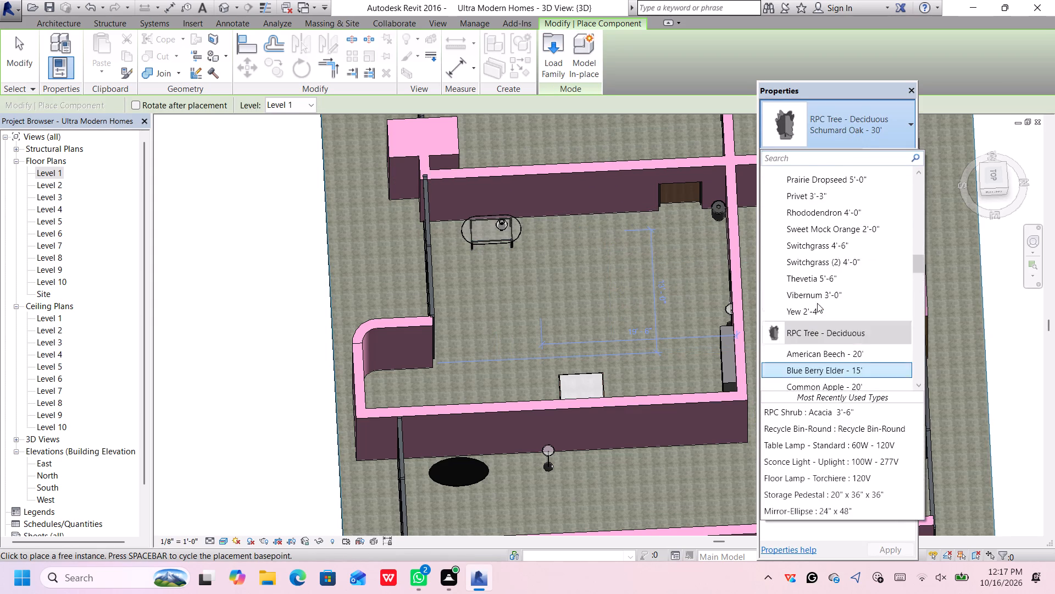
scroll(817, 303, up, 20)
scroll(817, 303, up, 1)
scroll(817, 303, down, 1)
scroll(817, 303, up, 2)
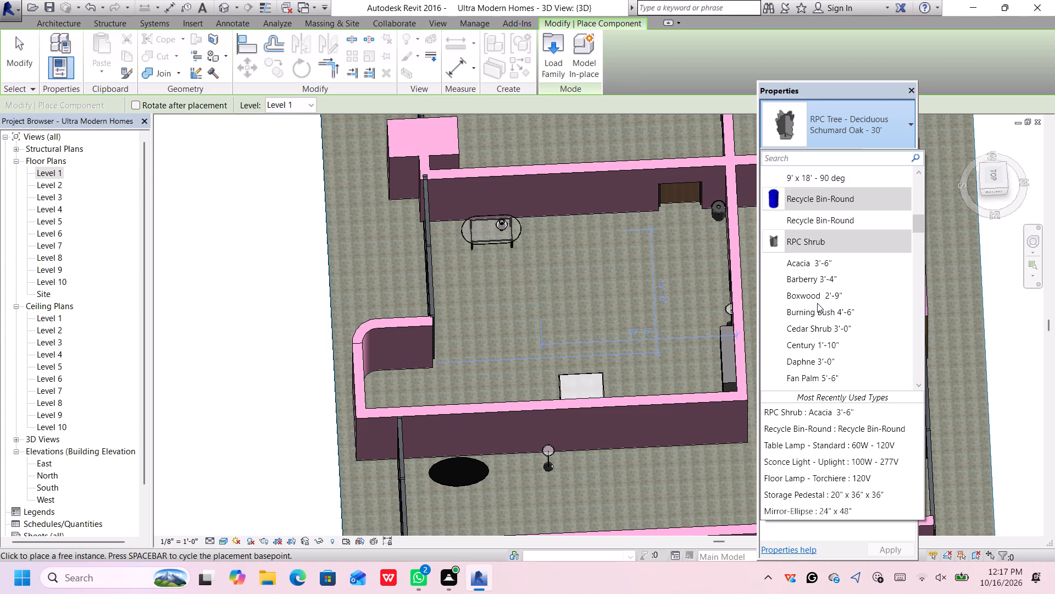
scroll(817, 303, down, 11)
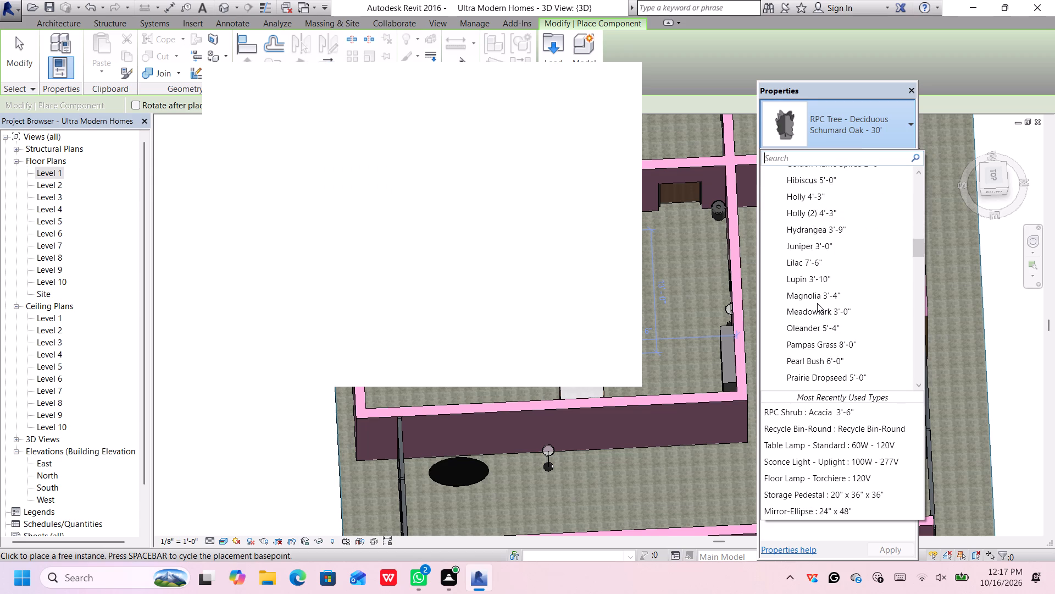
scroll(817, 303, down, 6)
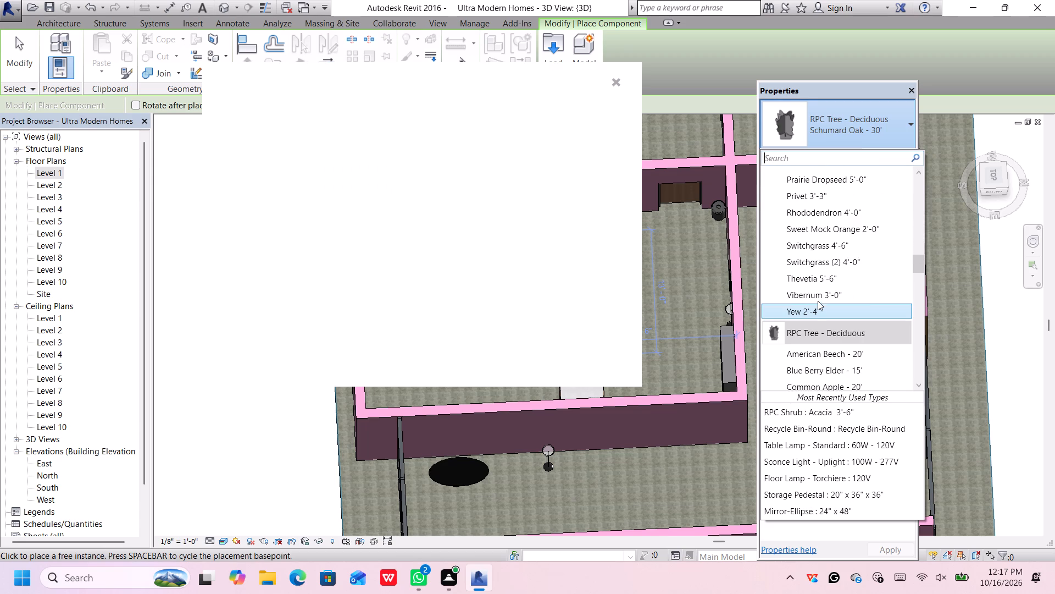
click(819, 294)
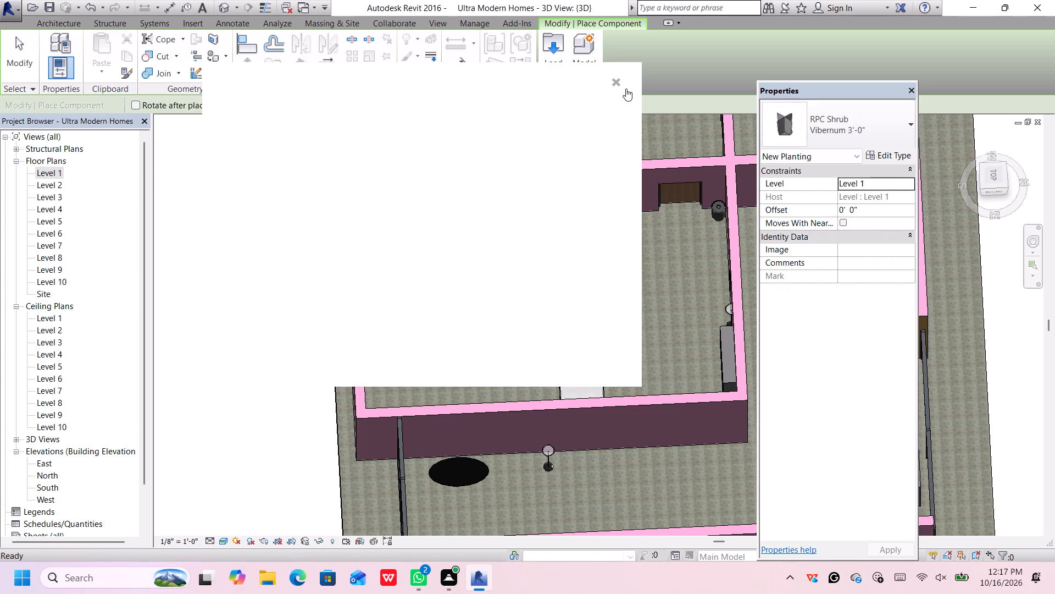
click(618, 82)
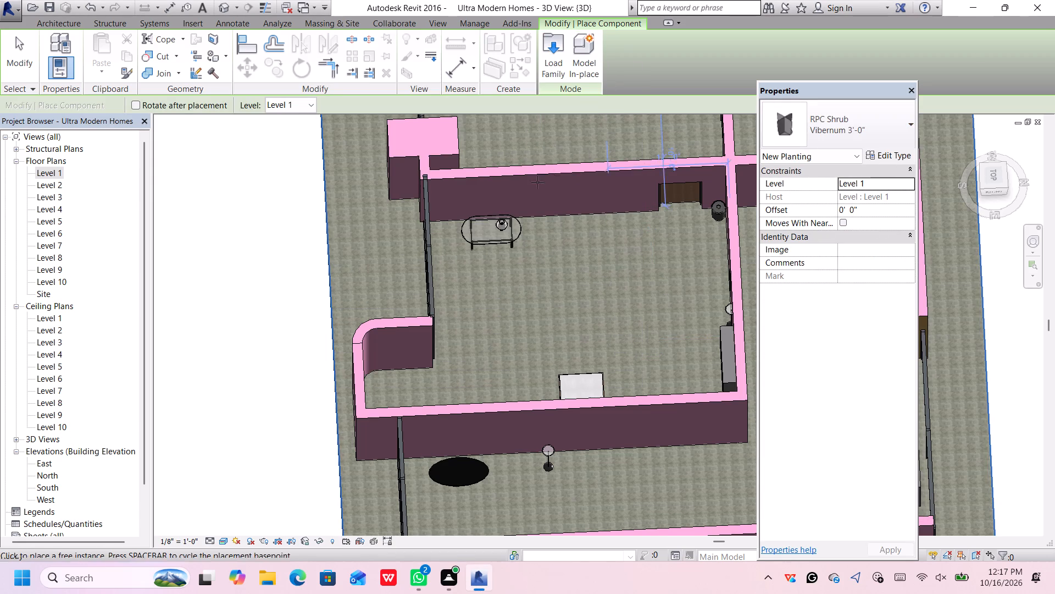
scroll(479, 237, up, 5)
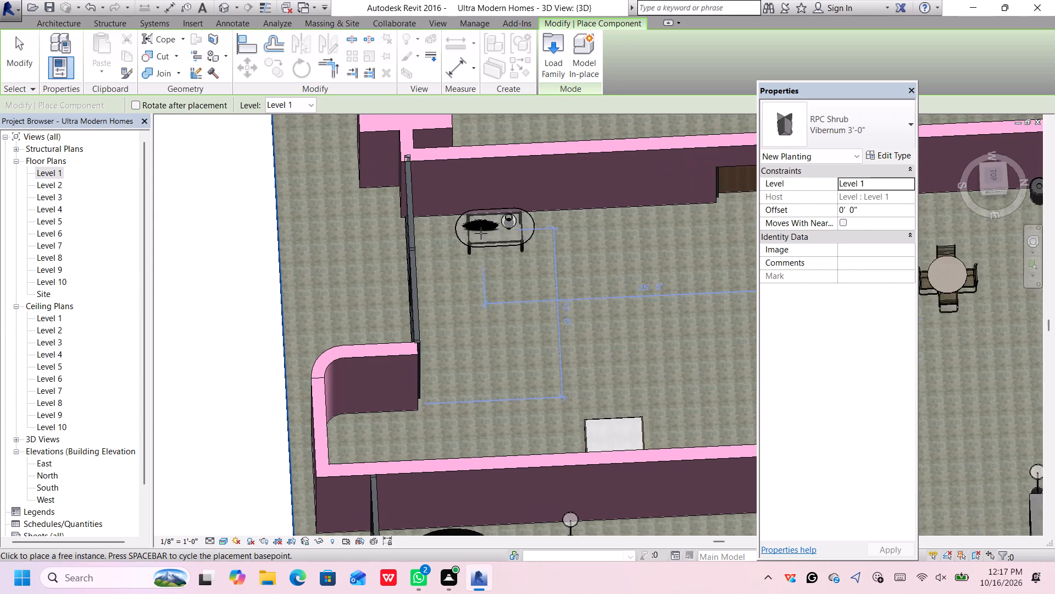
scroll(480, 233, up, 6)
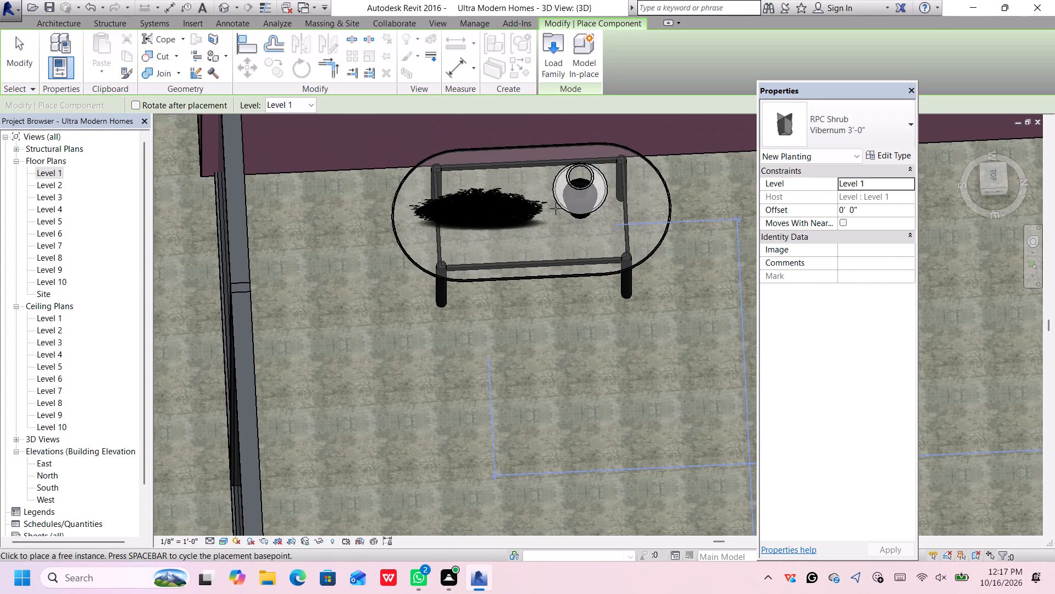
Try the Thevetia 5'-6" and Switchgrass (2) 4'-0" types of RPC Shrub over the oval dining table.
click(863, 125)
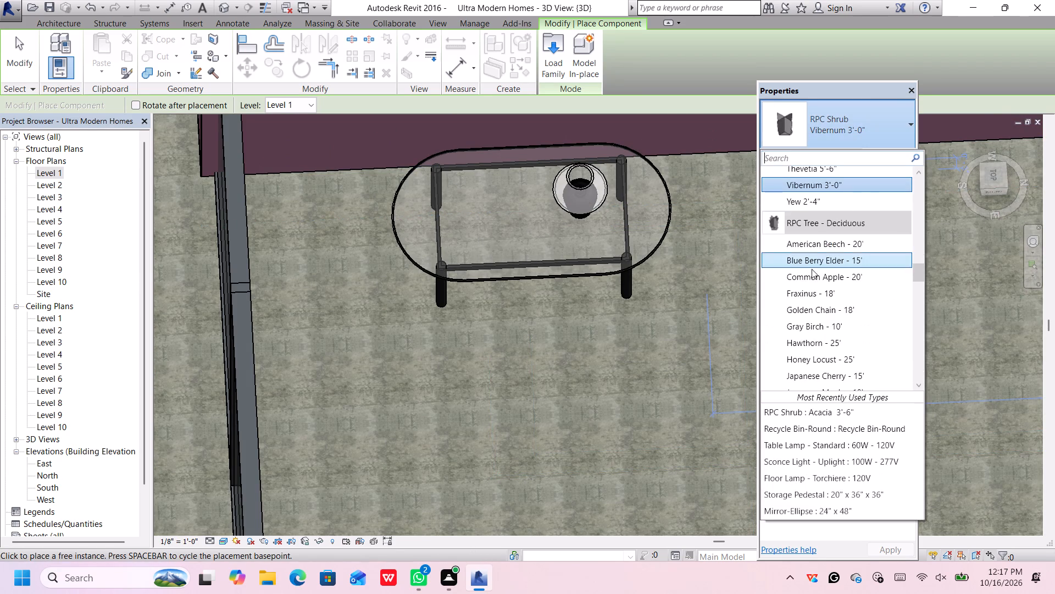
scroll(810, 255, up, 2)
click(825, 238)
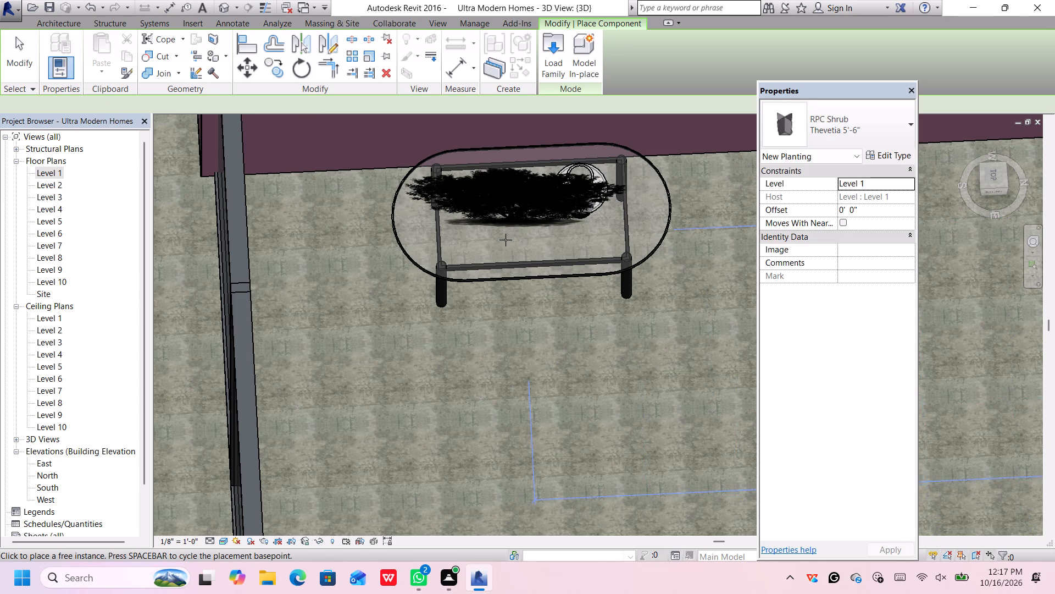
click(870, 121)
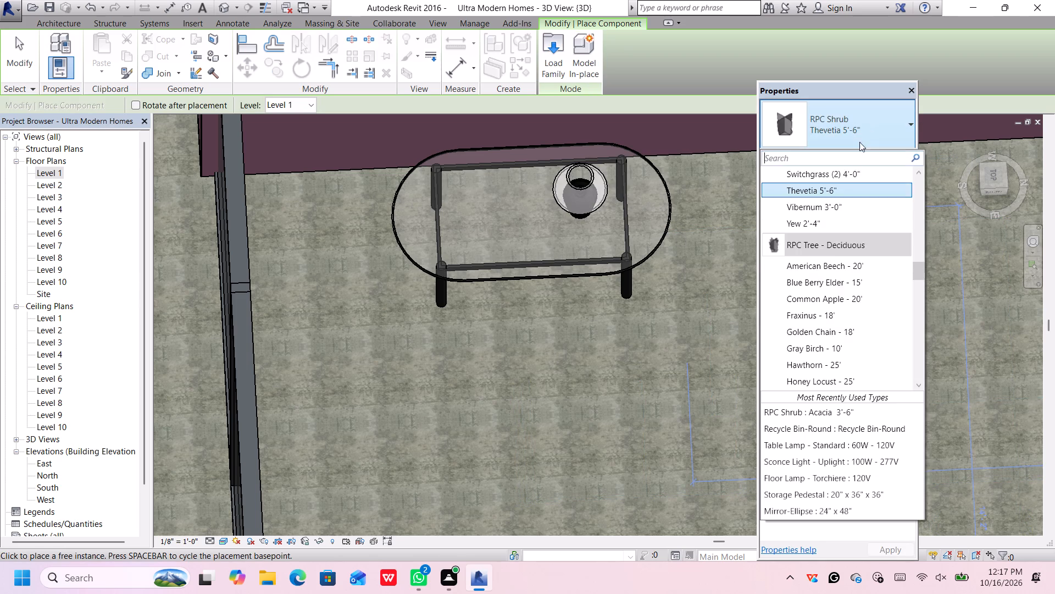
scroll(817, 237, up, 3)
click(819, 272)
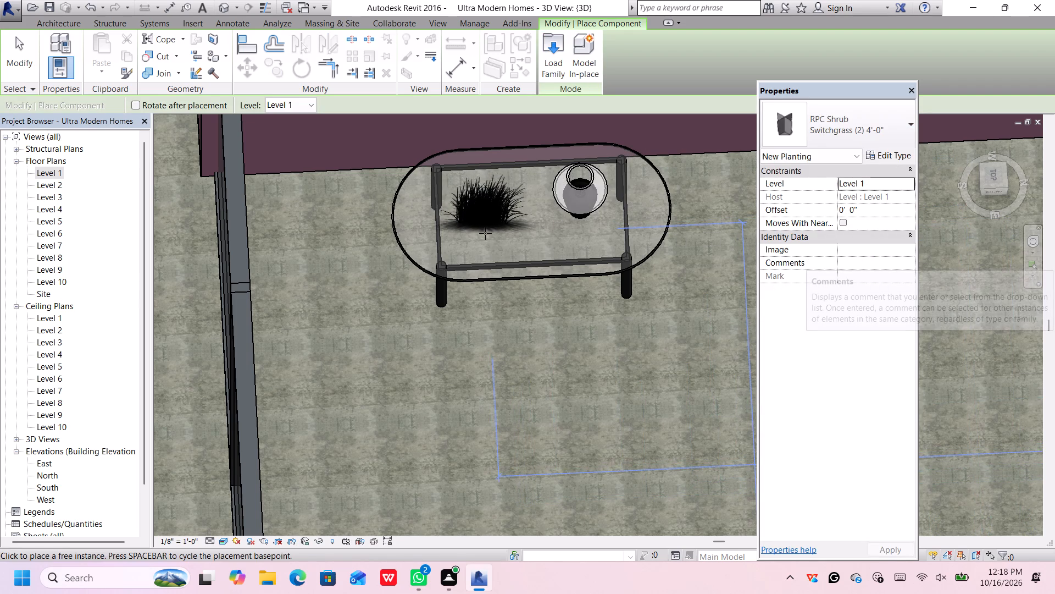
Choose the Switchgrass 4'-6" type of RPC Shrub for placement on Level 1.
click(800, 140)
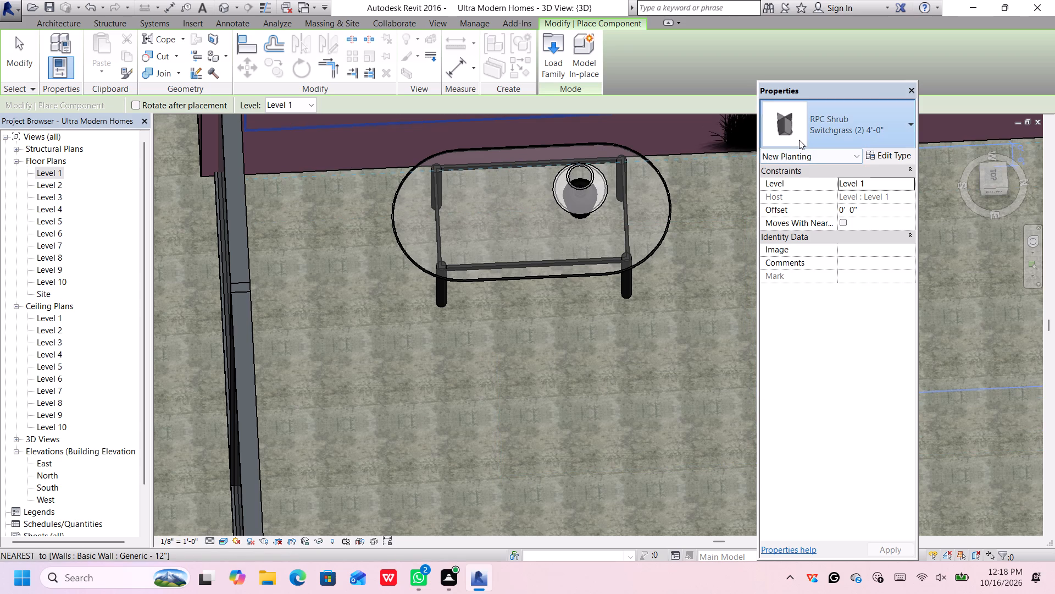
scroll(789, 287, up, 1)
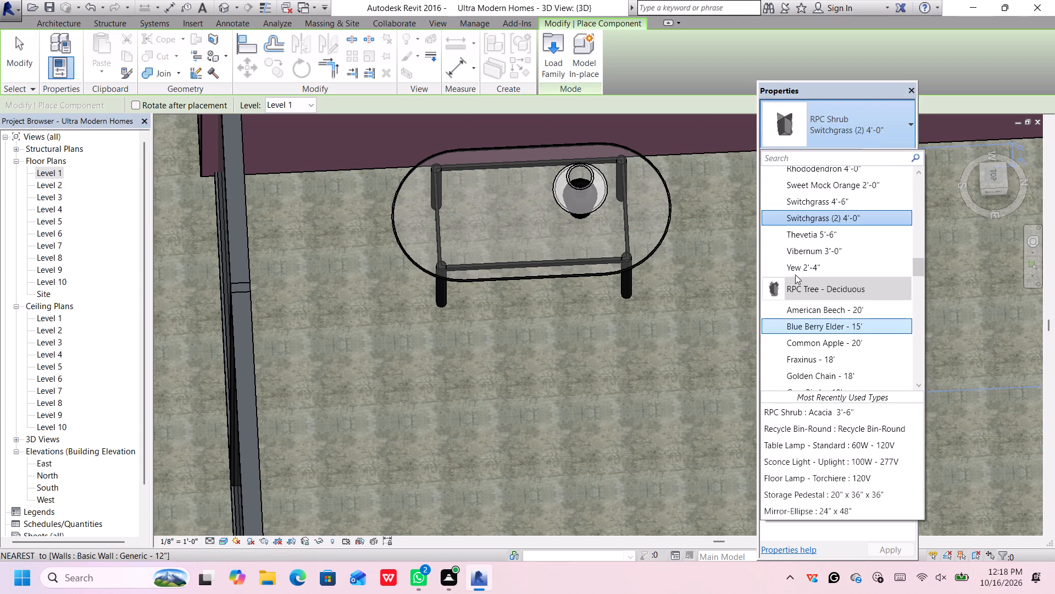
scroll(798, 270, up, 2)
click(806, 266)
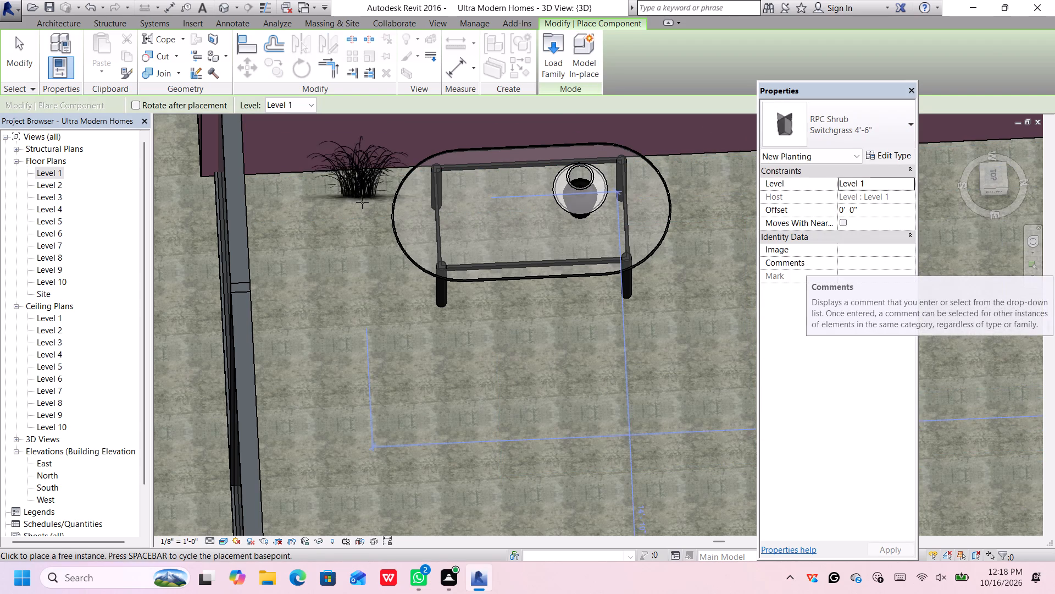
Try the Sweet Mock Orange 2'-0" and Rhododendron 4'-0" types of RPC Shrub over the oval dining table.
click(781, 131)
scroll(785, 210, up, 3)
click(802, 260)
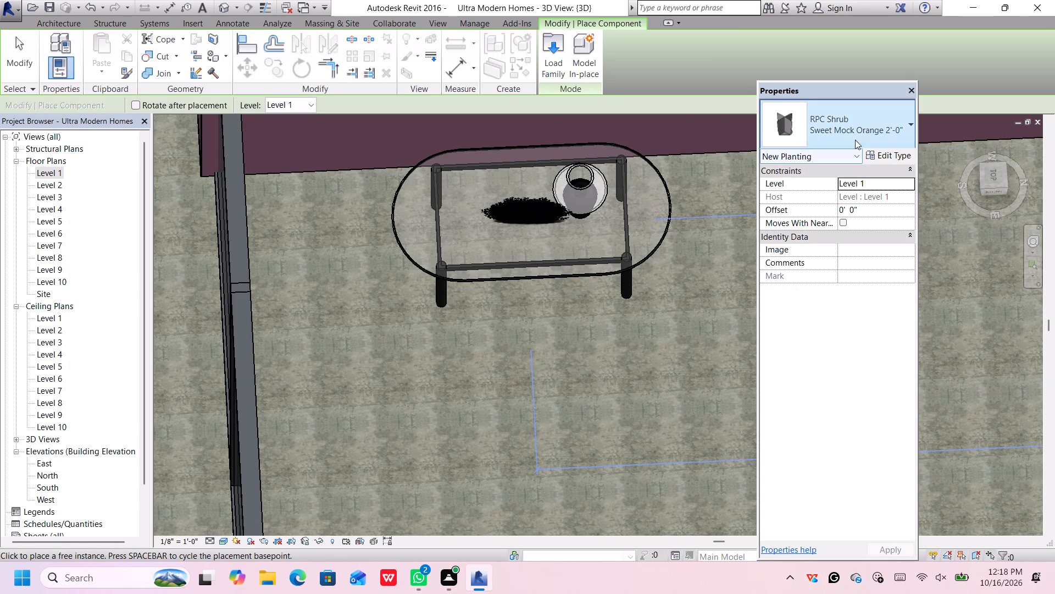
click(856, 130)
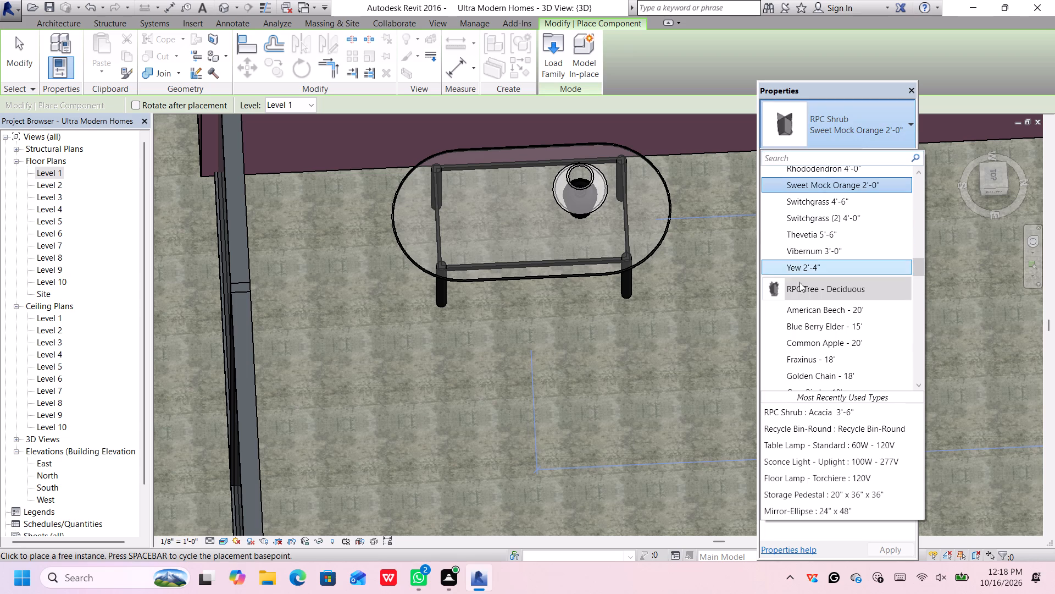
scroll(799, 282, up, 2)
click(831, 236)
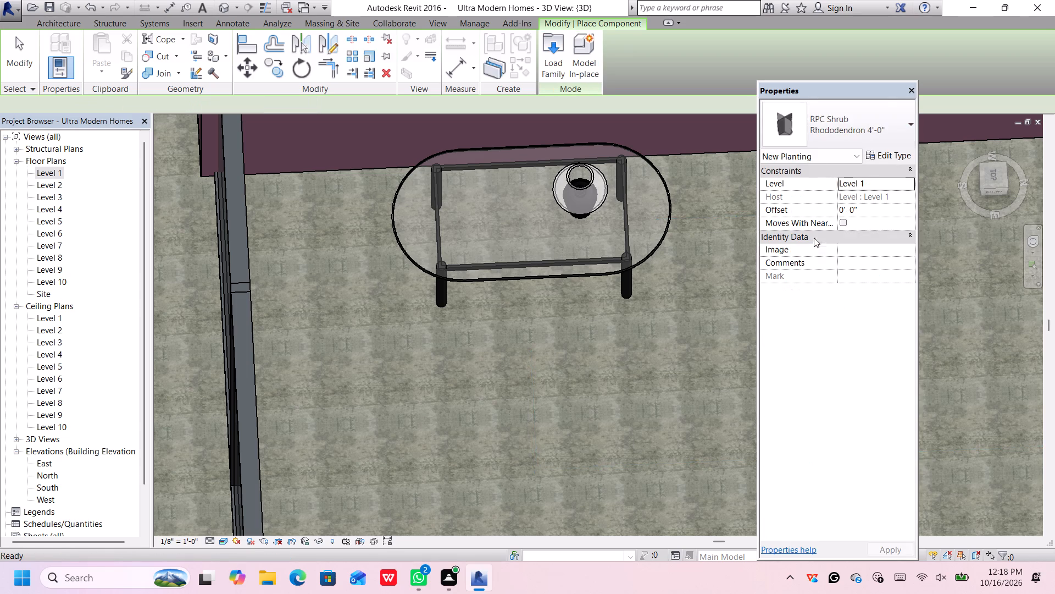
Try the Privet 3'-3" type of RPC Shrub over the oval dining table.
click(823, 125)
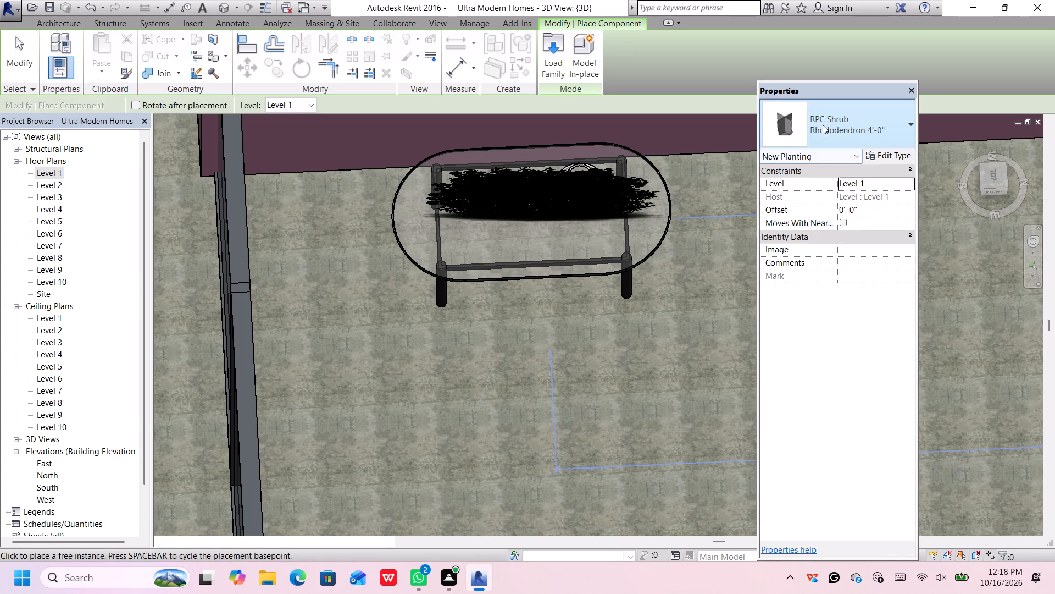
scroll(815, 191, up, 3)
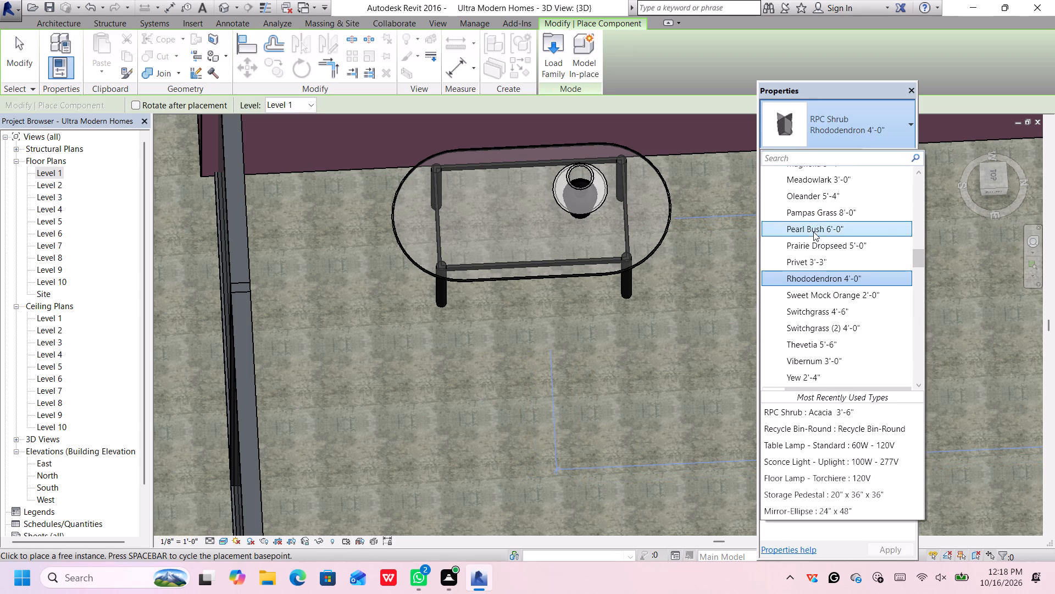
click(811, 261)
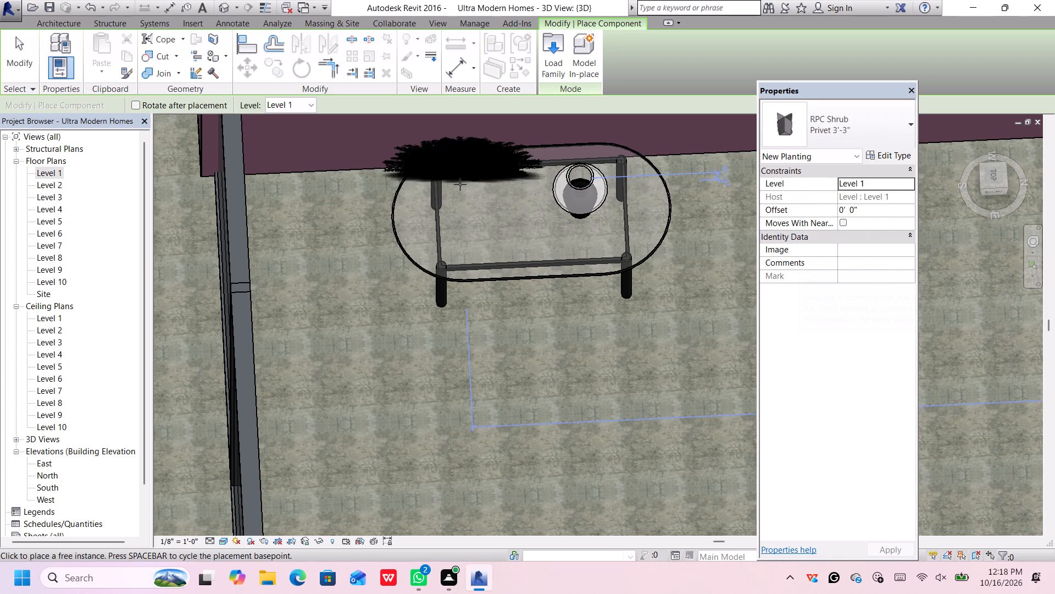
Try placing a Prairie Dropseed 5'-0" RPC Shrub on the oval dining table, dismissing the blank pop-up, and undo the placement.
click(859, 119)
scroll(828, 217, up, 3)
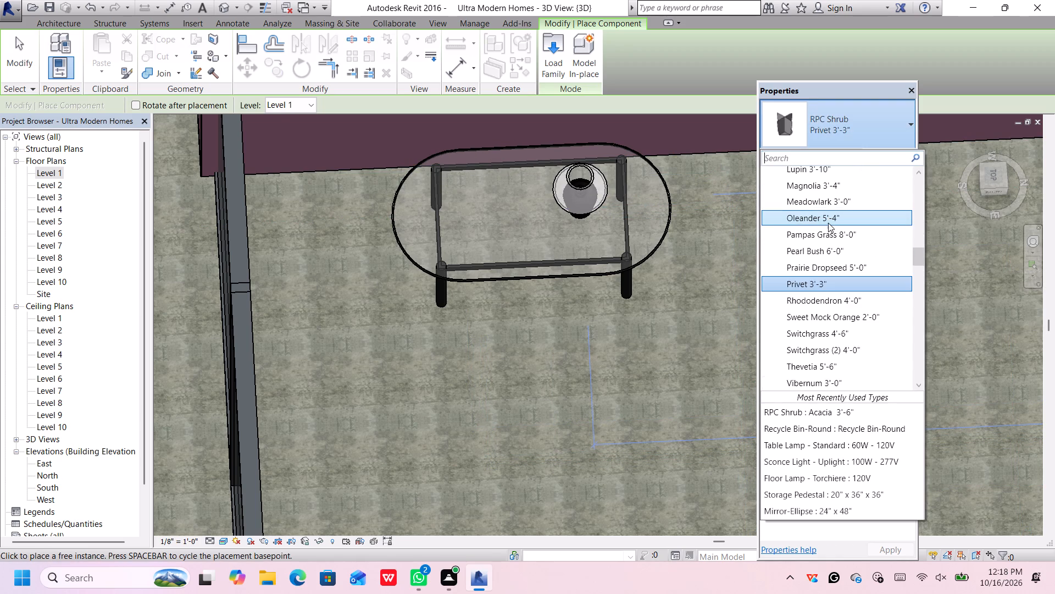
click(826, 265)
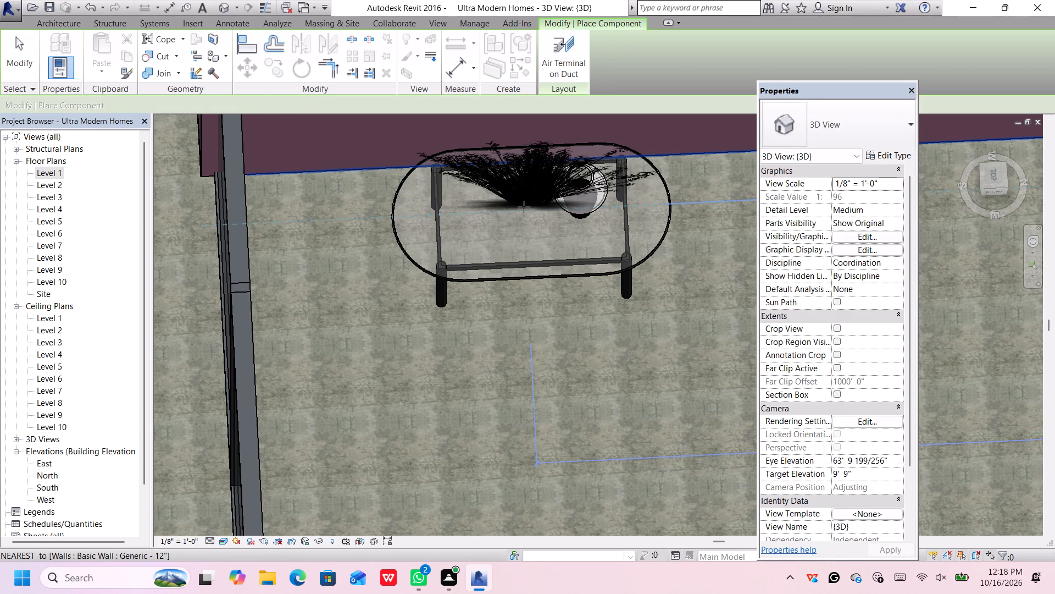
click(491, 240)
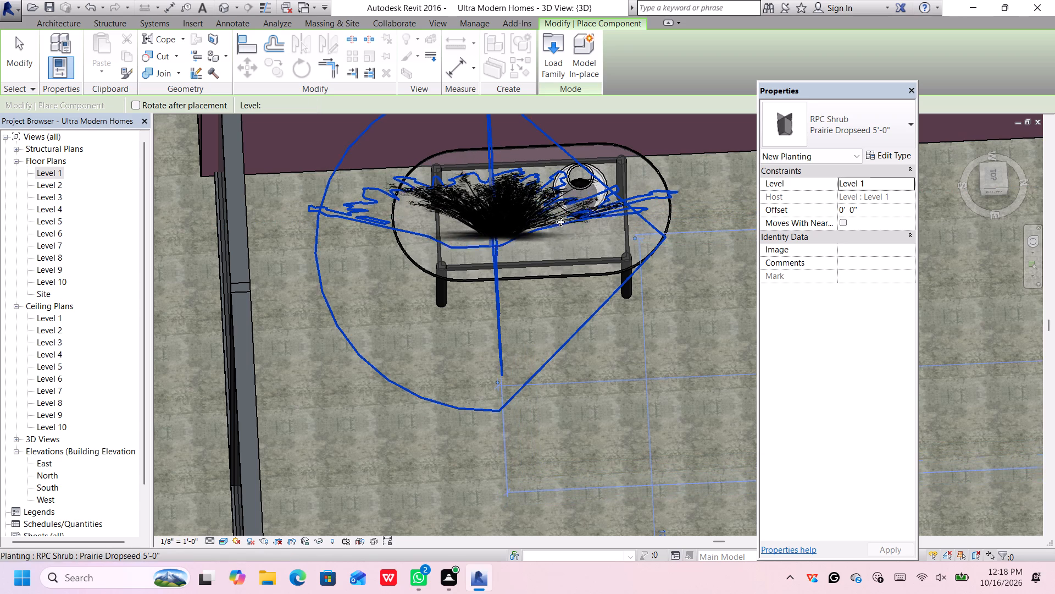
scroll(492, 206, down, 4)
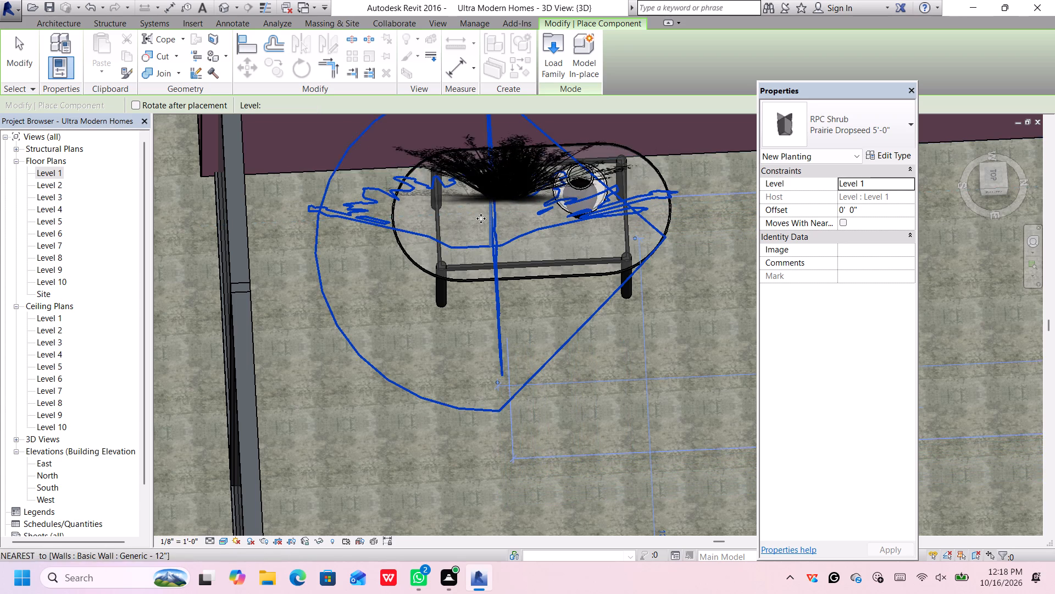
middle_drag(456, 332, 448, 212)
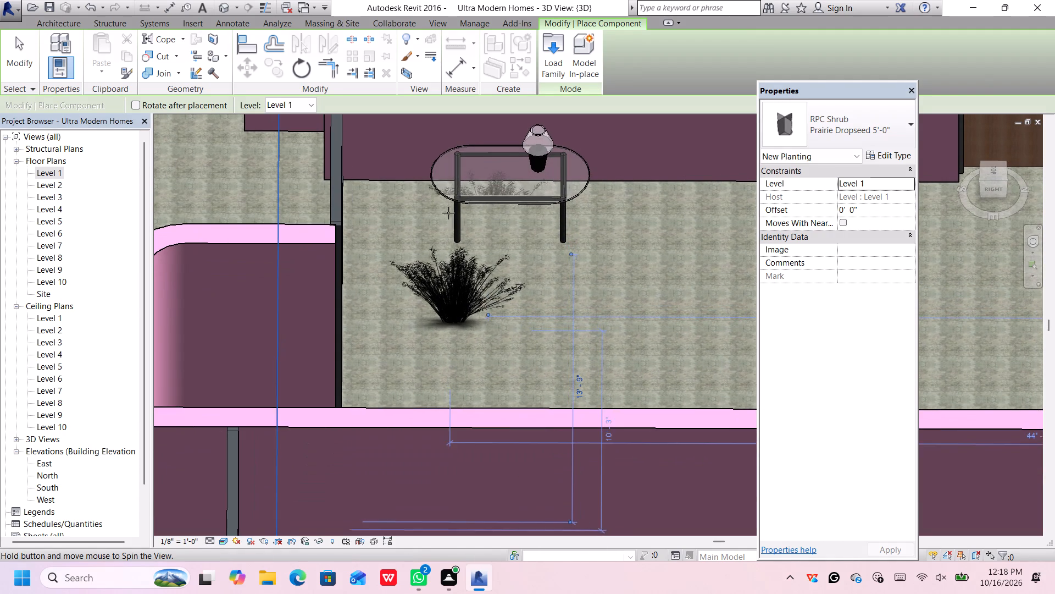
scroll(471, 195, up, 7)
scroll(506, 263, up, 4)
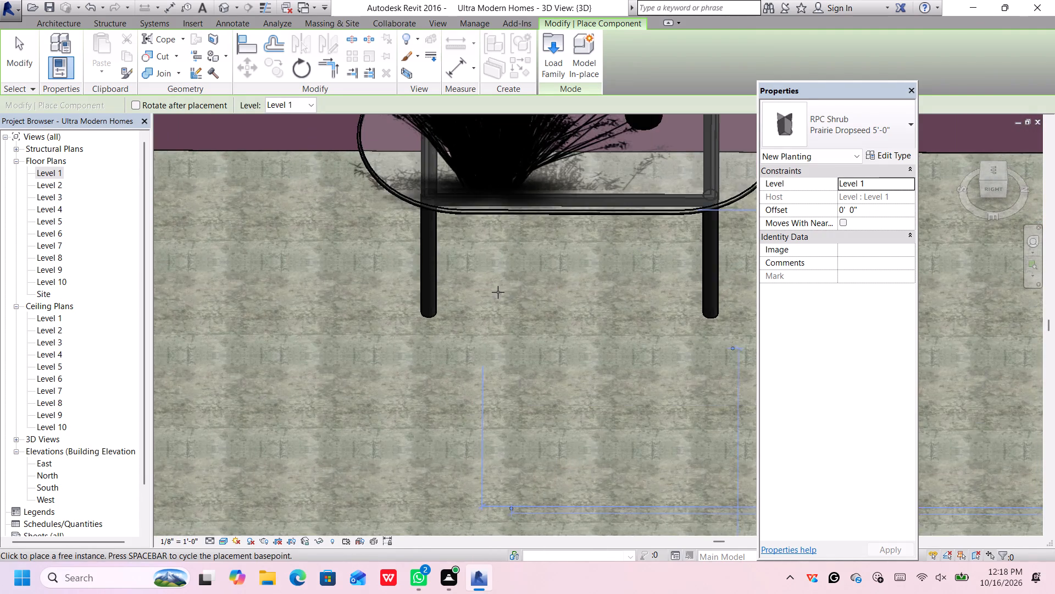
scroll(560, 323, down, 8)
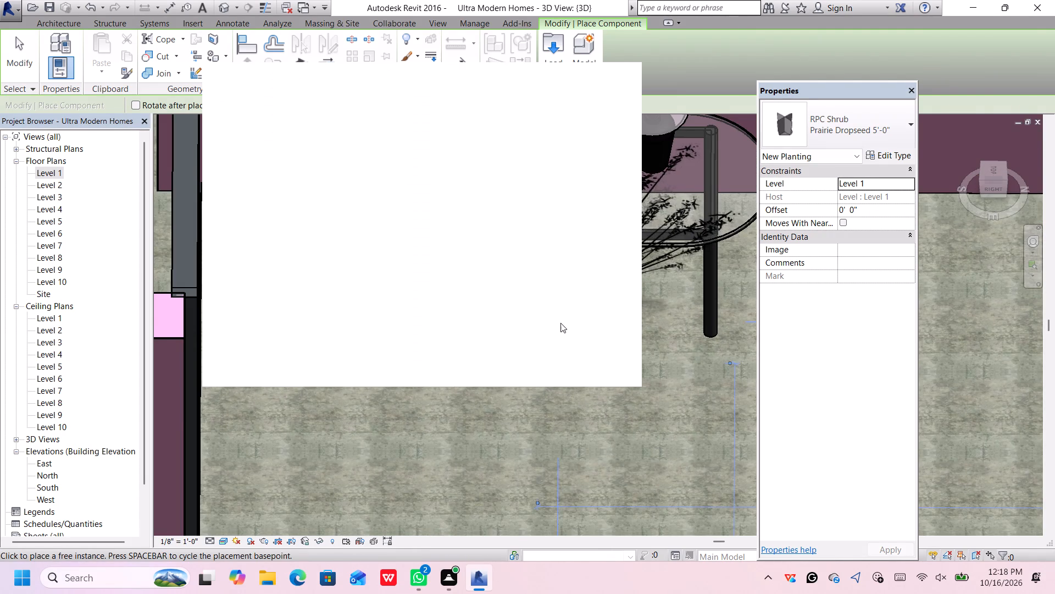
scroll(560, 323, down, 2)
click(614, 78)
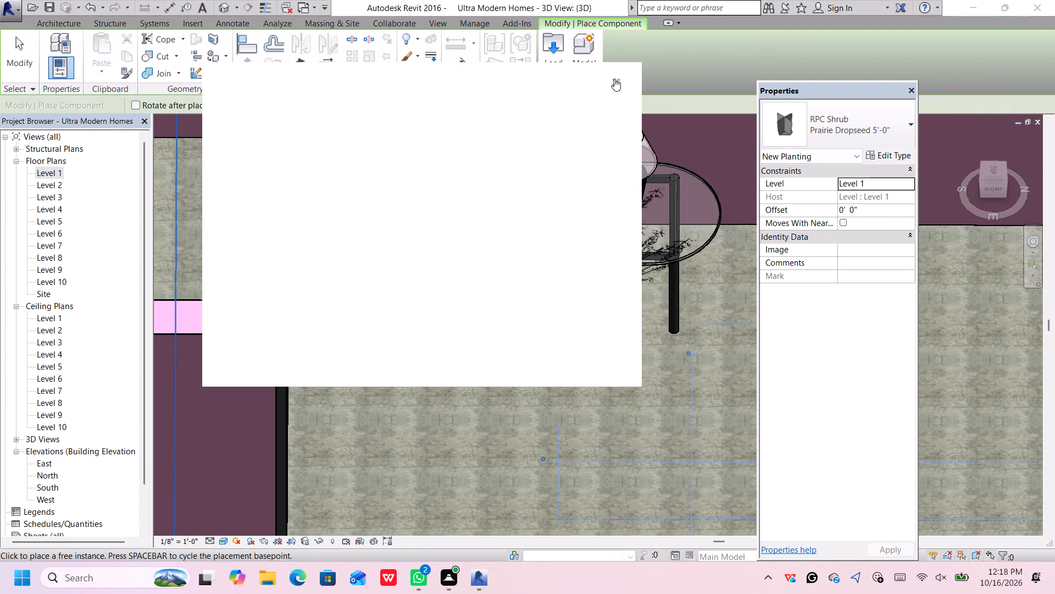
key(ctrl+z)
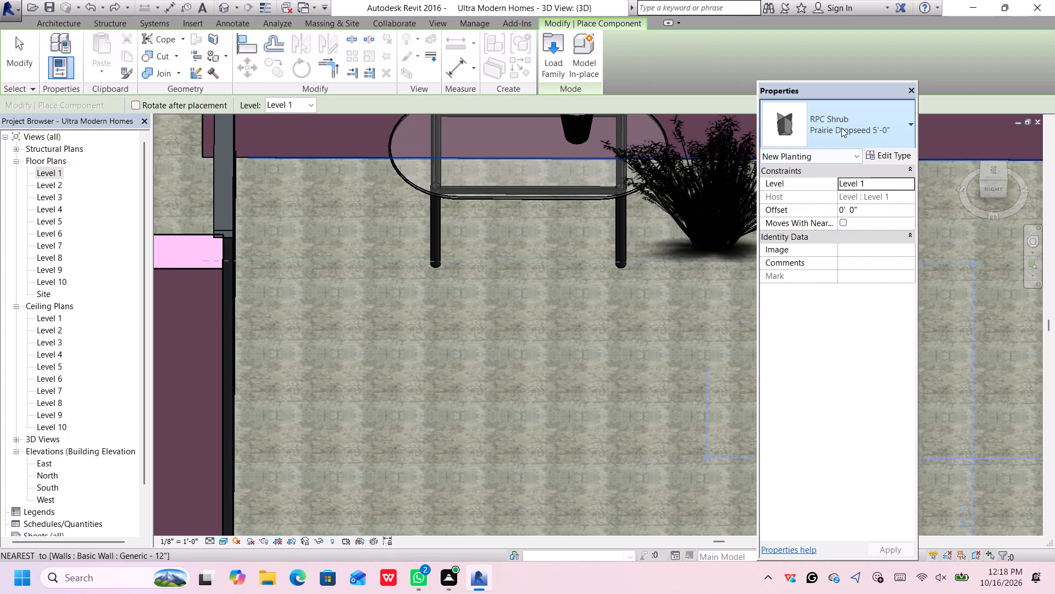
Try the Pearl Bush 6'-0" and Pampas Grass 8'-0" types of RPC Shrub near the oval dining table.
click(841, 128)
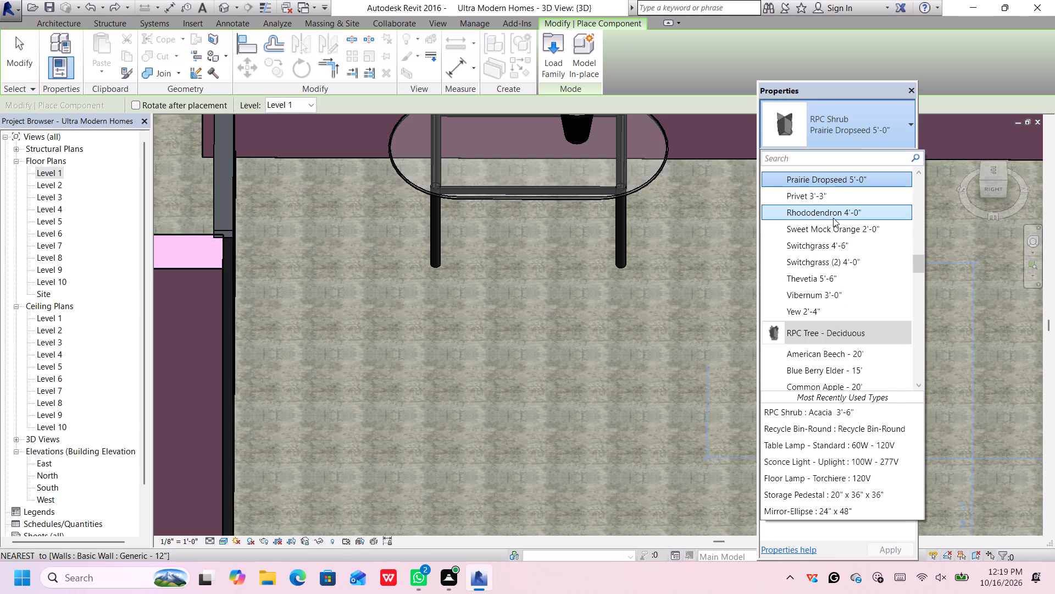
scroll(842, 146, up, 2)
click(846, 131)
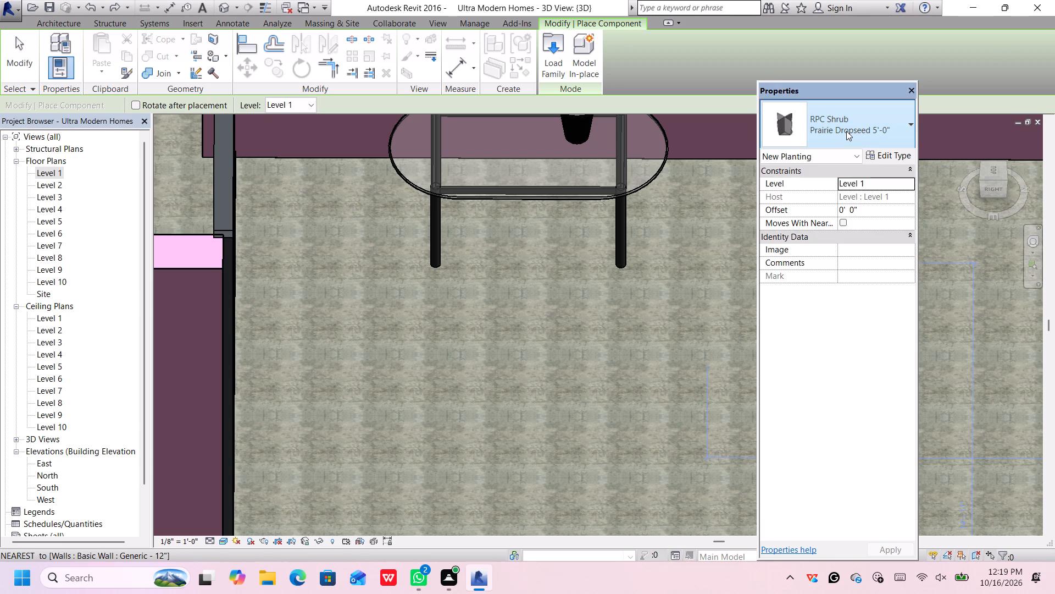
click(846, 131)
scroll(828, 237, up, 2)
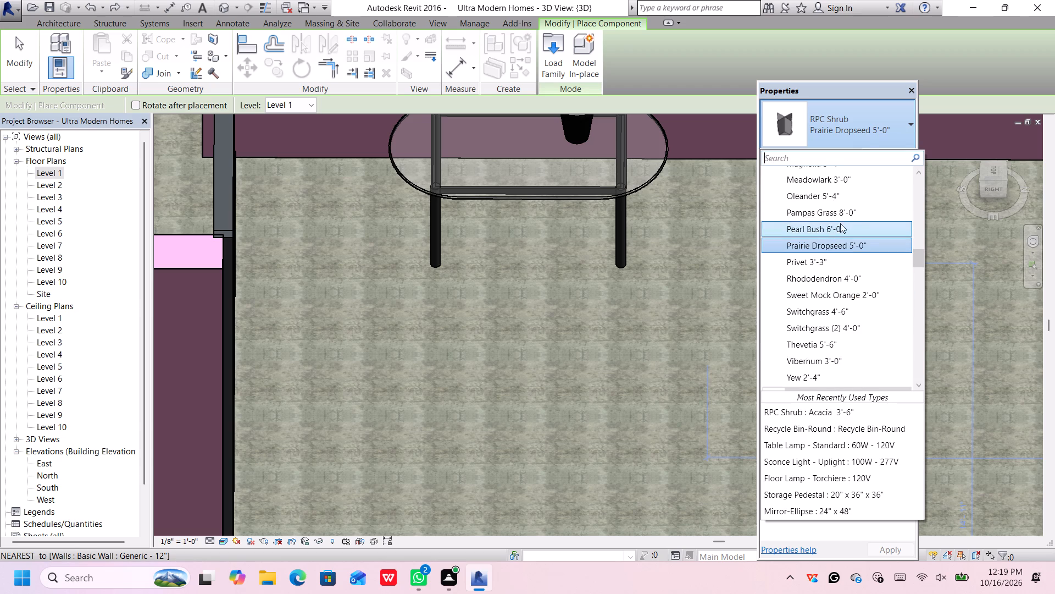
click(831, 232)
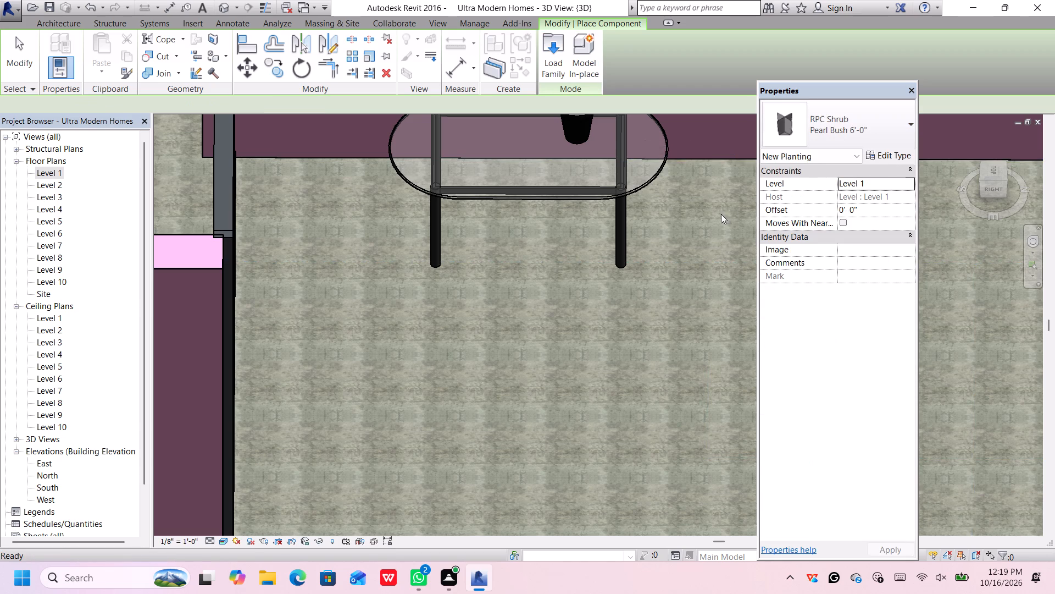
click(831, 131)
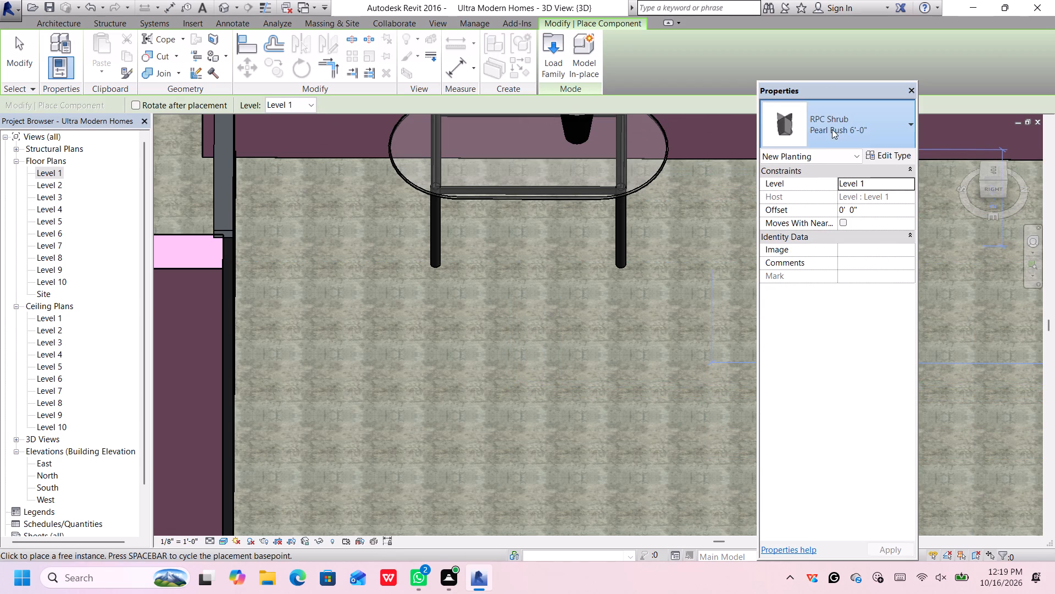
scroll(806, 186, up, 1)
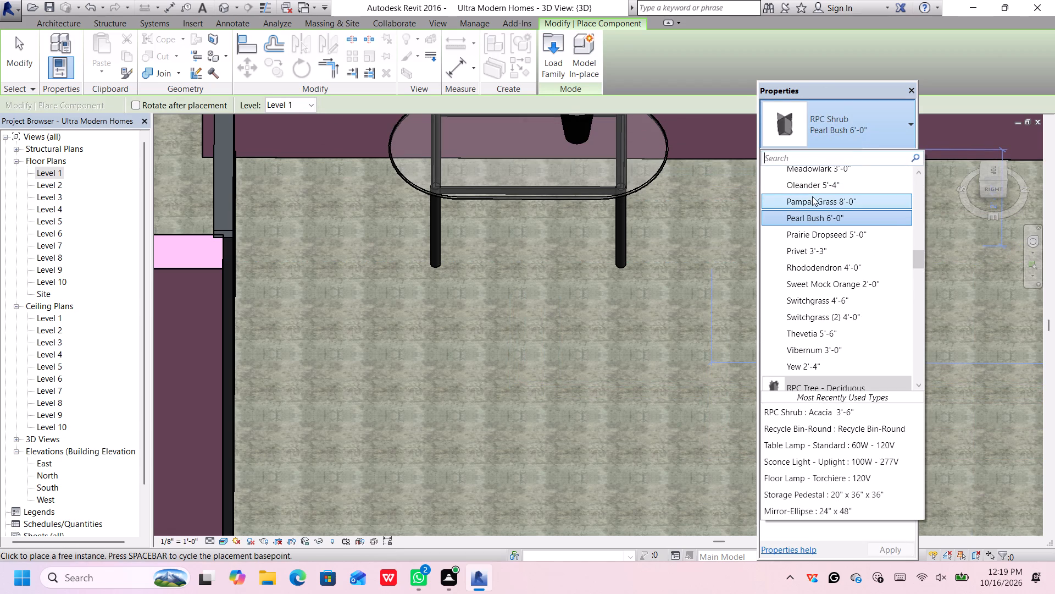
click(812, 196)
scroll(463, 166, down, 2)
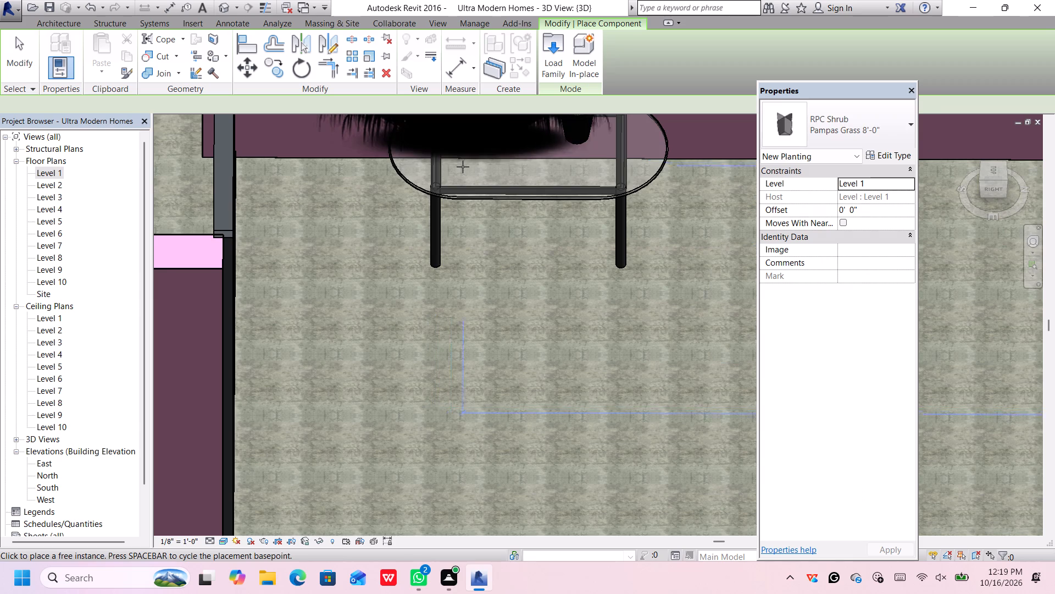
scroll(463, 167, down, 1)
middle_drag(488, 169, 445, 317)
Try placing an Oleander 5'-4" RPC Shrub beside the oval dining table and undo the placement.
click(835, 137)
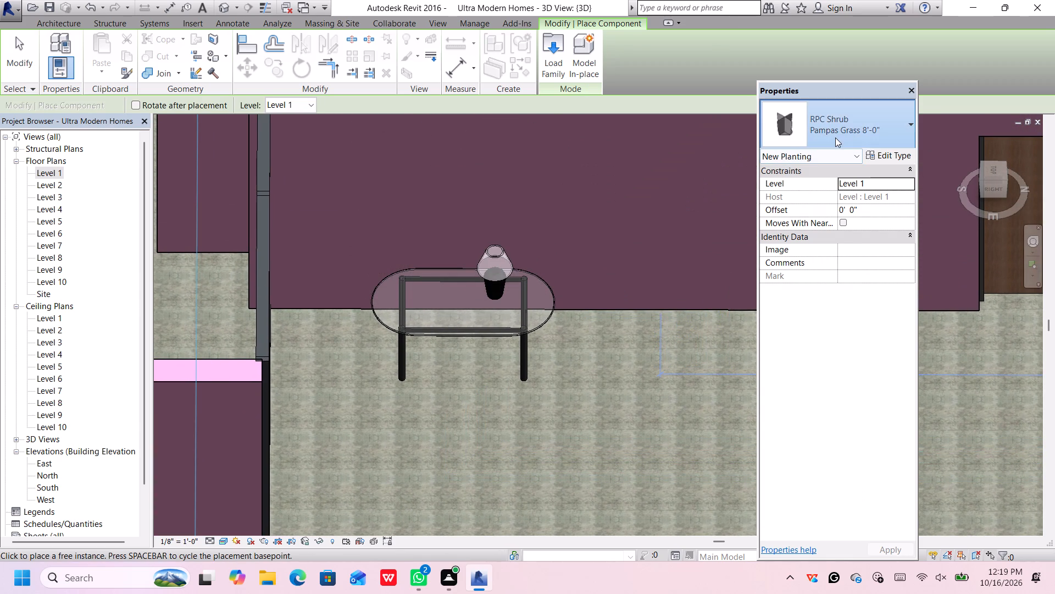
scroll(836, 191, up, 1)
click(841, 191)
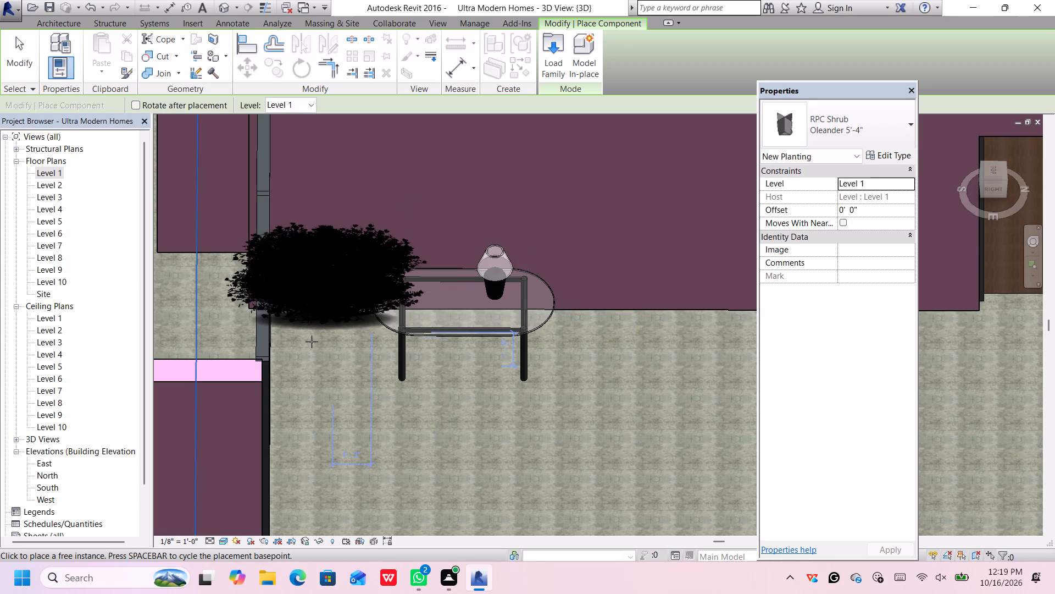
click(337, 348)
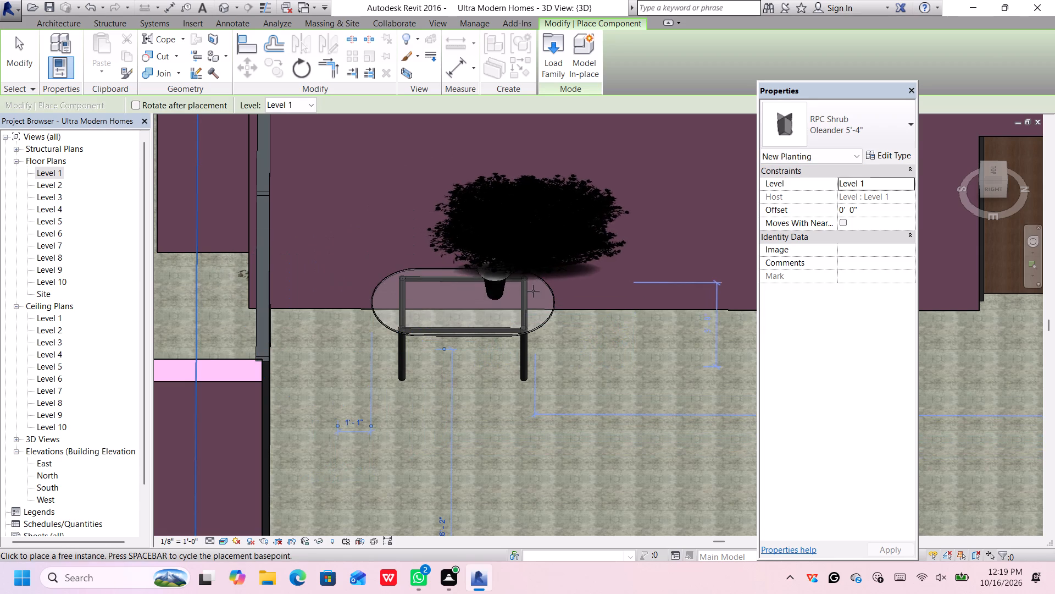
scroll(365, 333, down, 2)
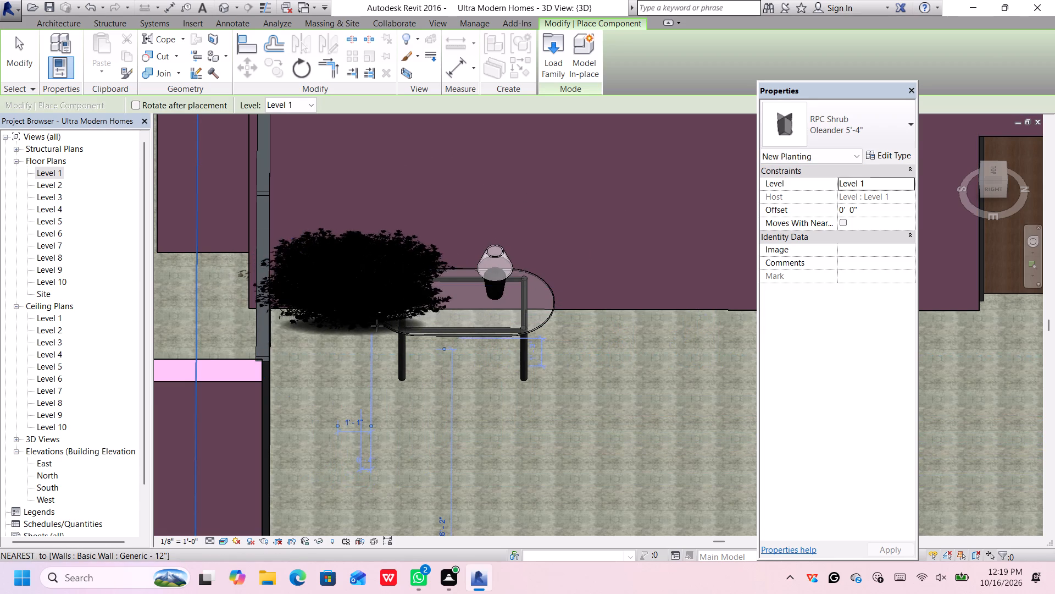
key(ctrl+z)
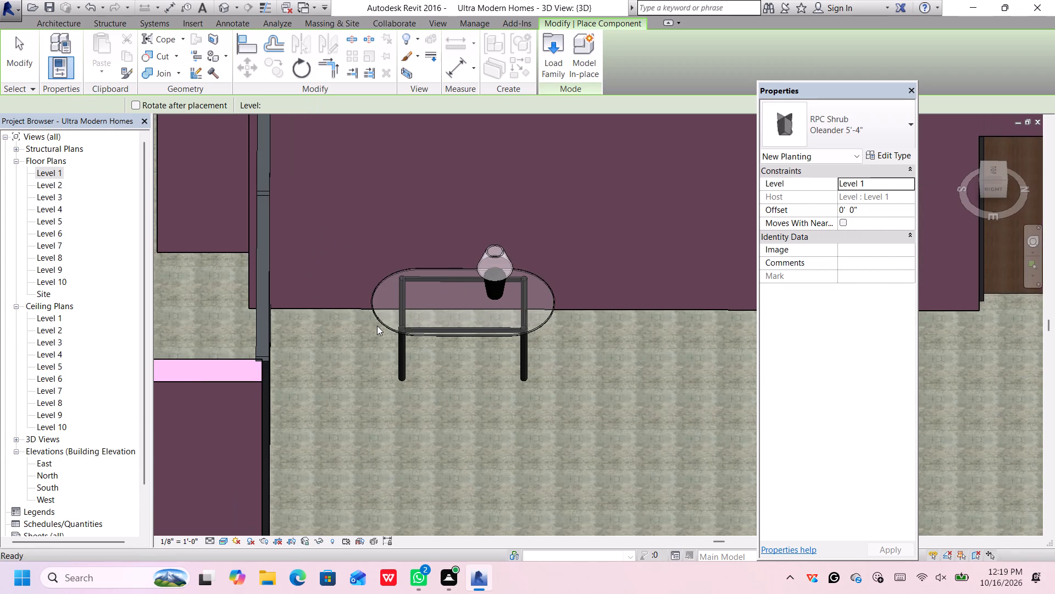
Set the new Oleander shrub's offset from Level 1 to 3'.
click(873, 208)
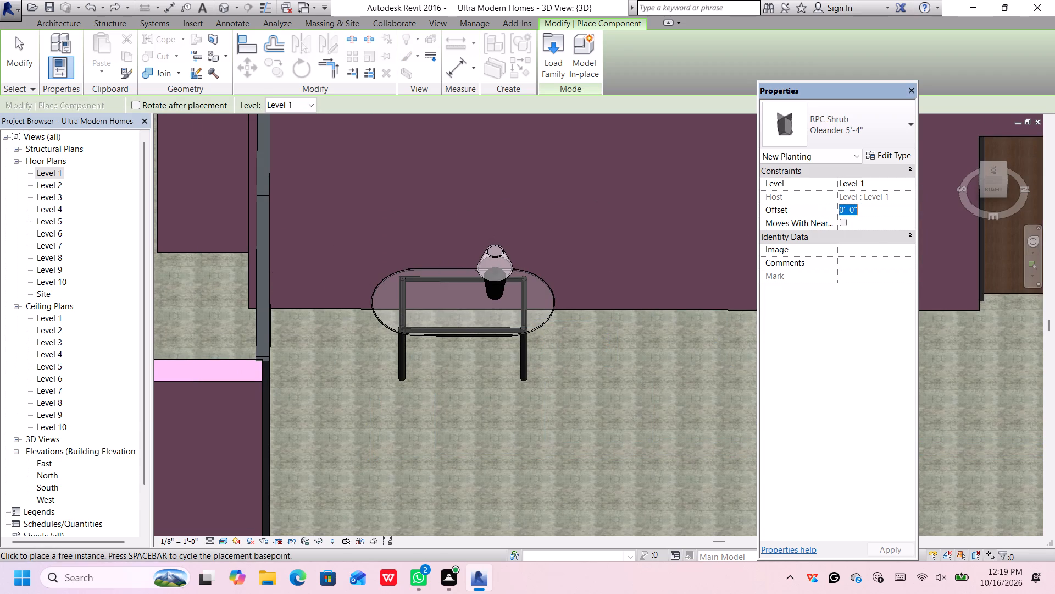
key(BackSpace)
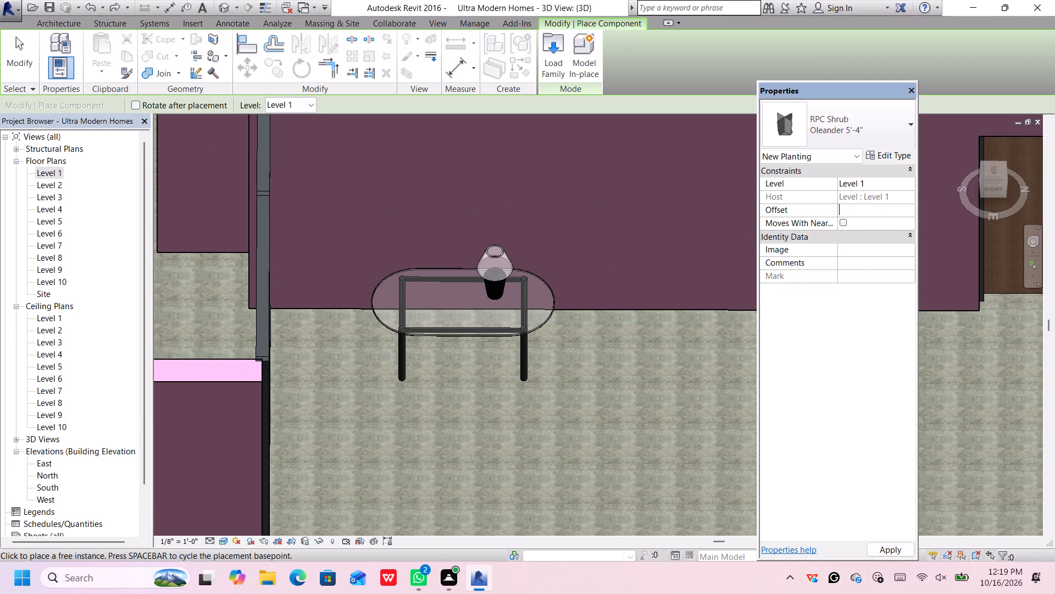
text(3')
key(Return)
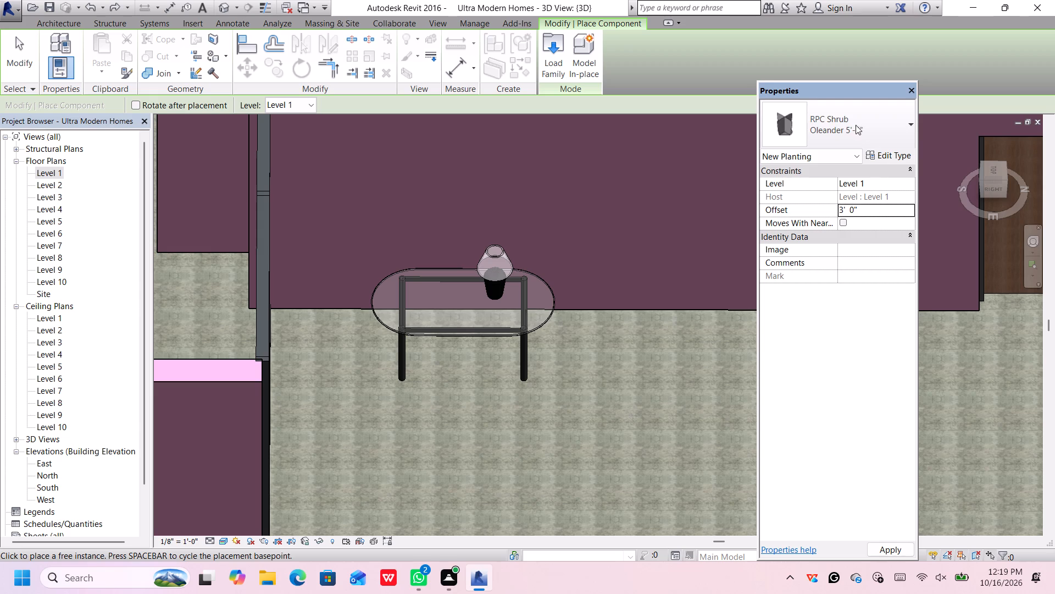
Place two Meadowlark 3'-0" RPC Shrubs close together on Level 1 beside the oval dining table.
click(856, 124)
scroll(810, 185, up, 6)
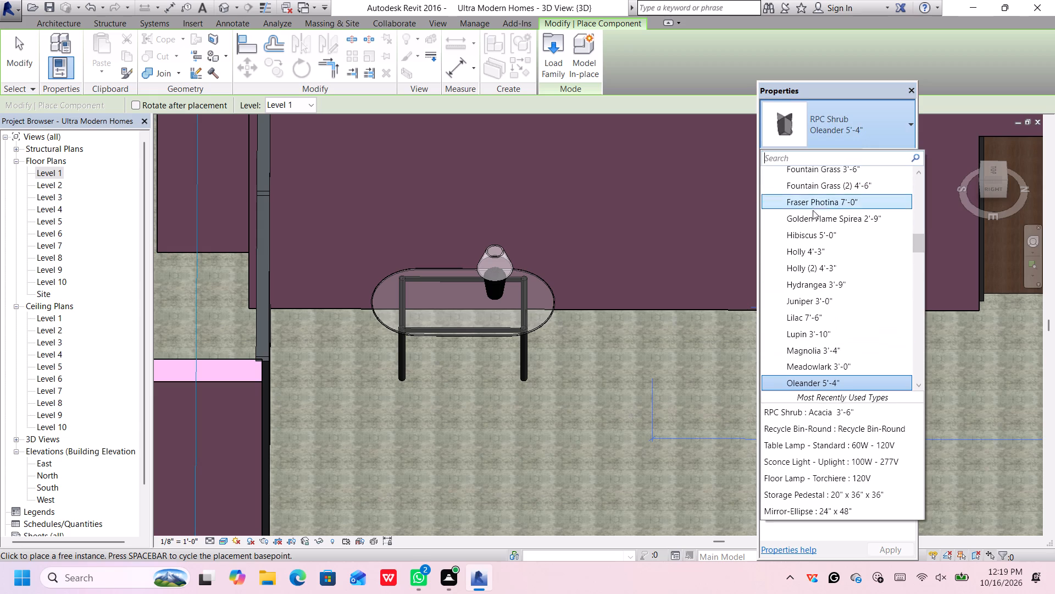
click(813, 365)
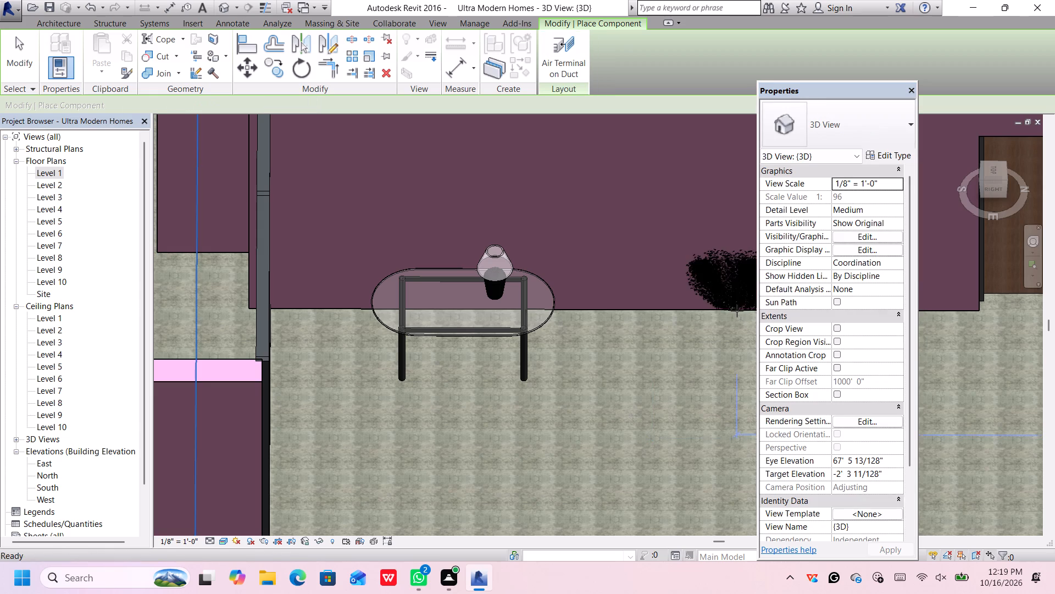
click(609, 331)
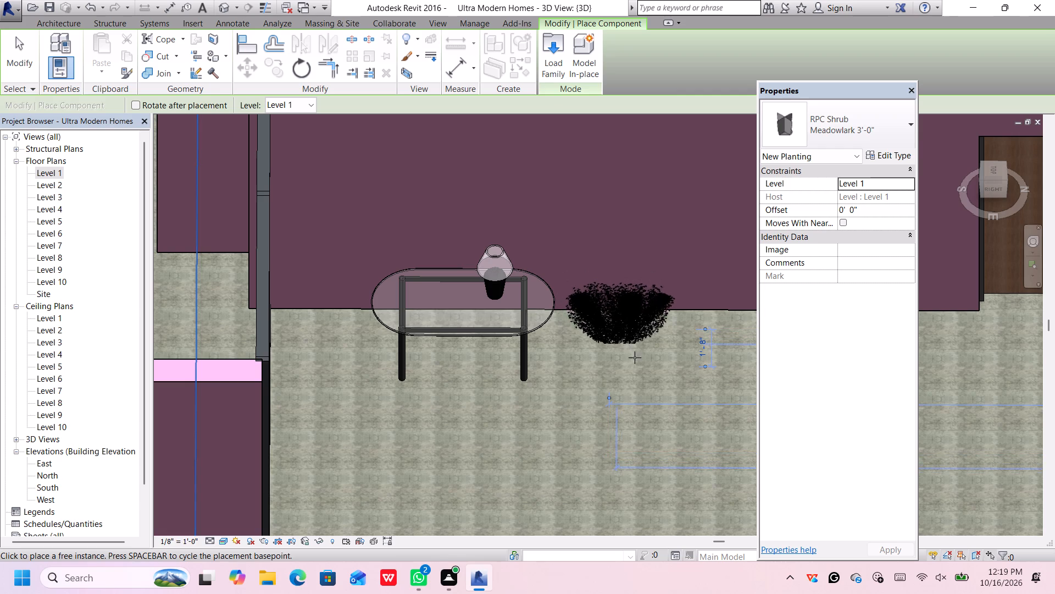
click(605, 342)
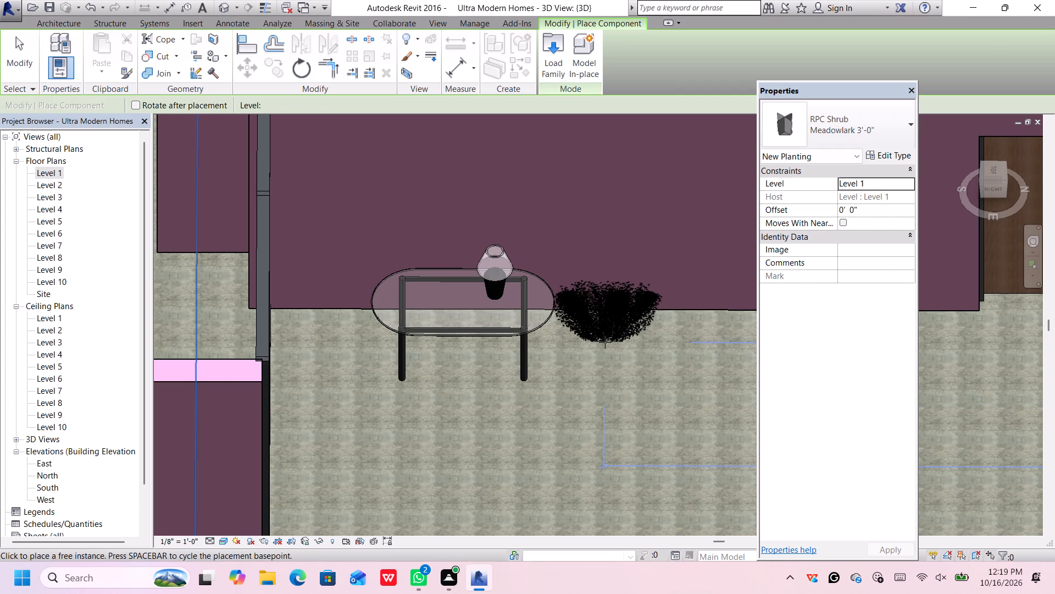
scroll(637, 392, up, 3)
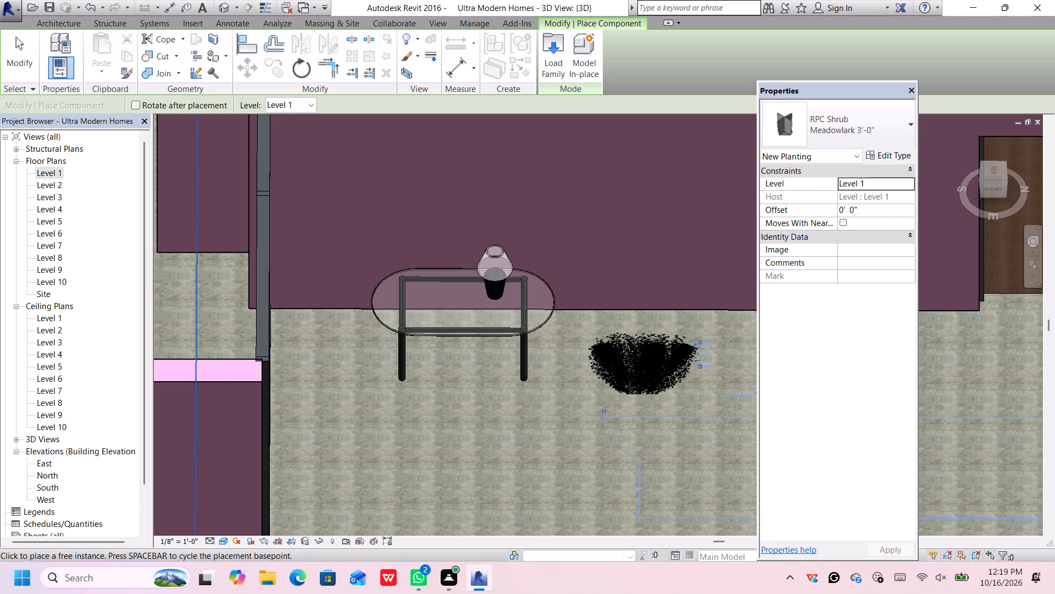
Place two Magnolia 3'-4" RPC Shrubs close together on Level 1 beside the oval dining table.
scroll(630, 387, up, 6)
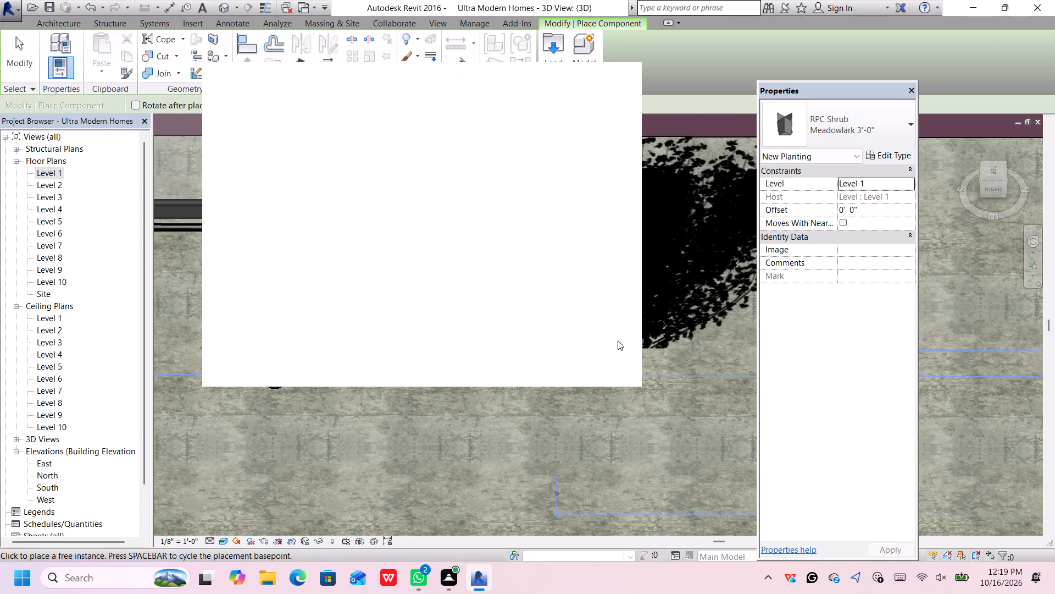
click(613, 77)
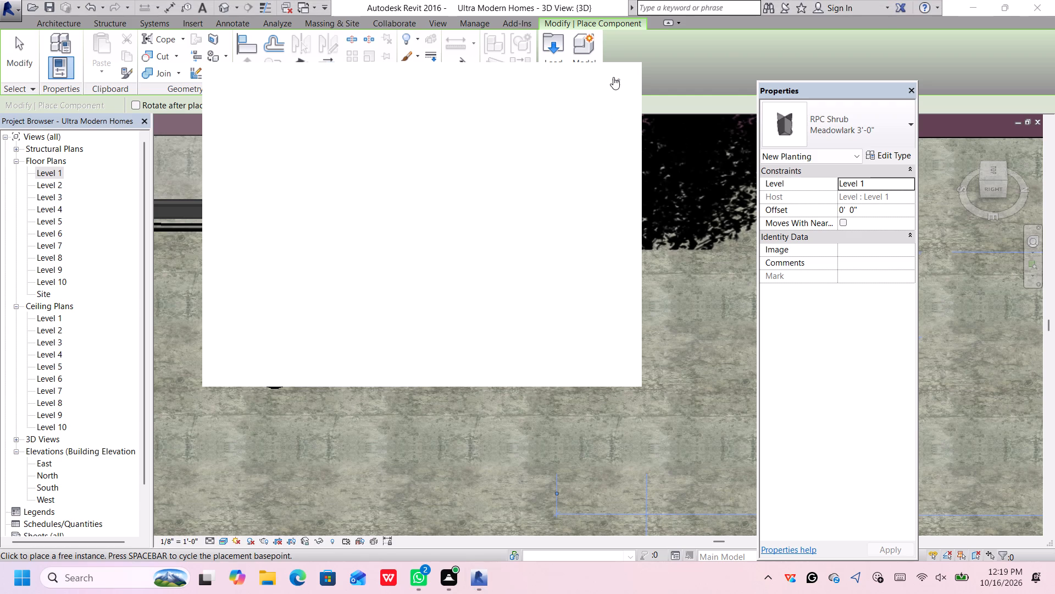
click(867, 130)
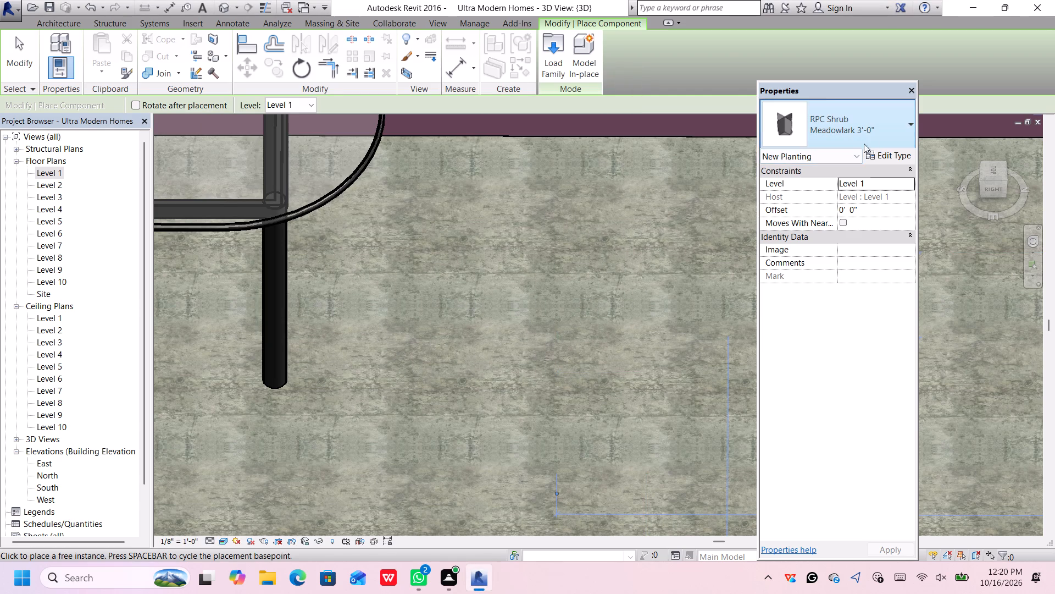
scroll(816, 208, up, 2)
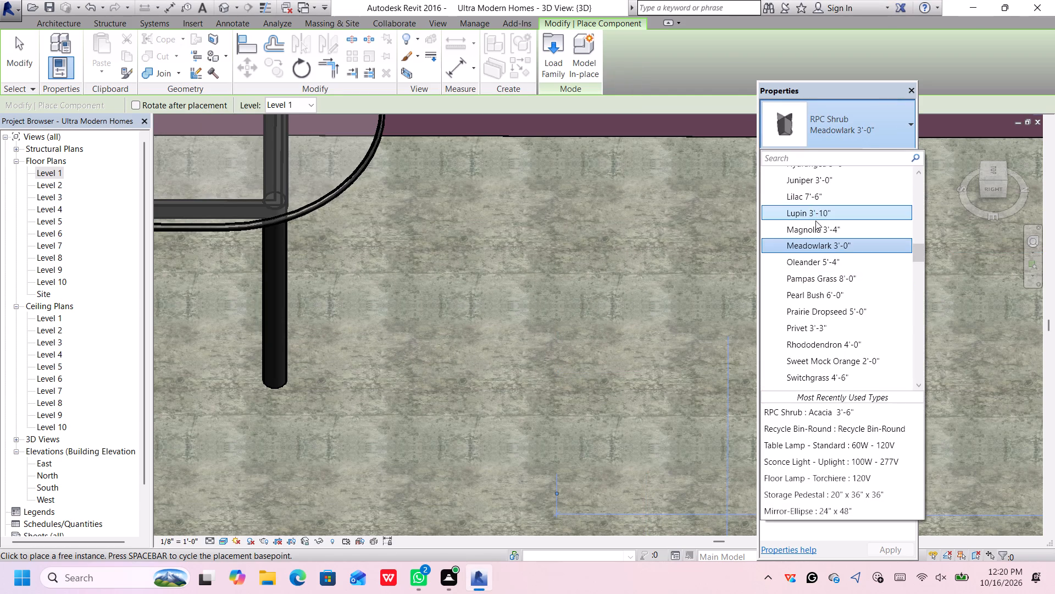
click(815, 228)
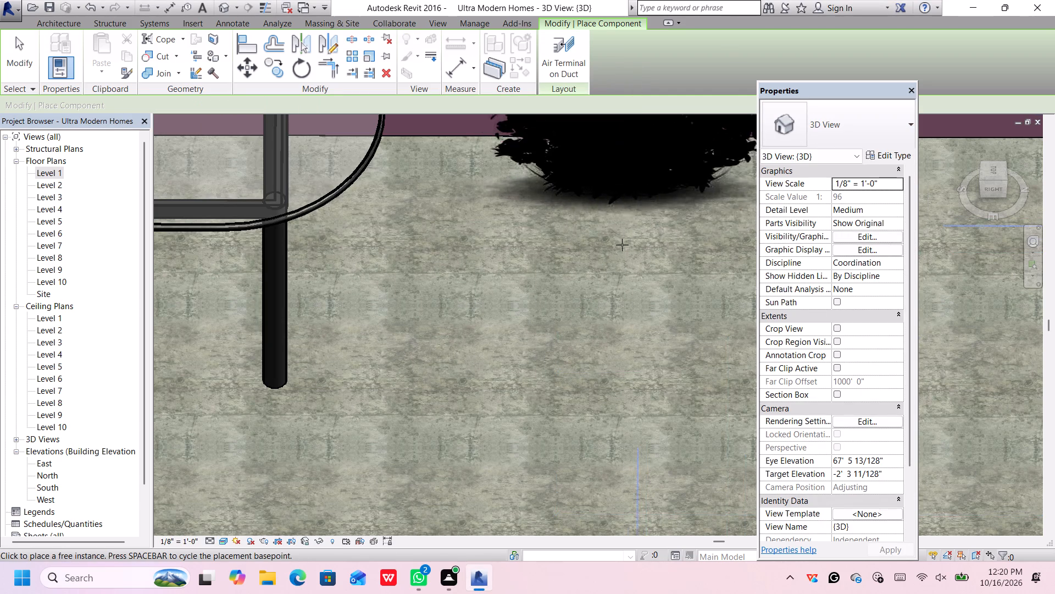
click(568, 355)
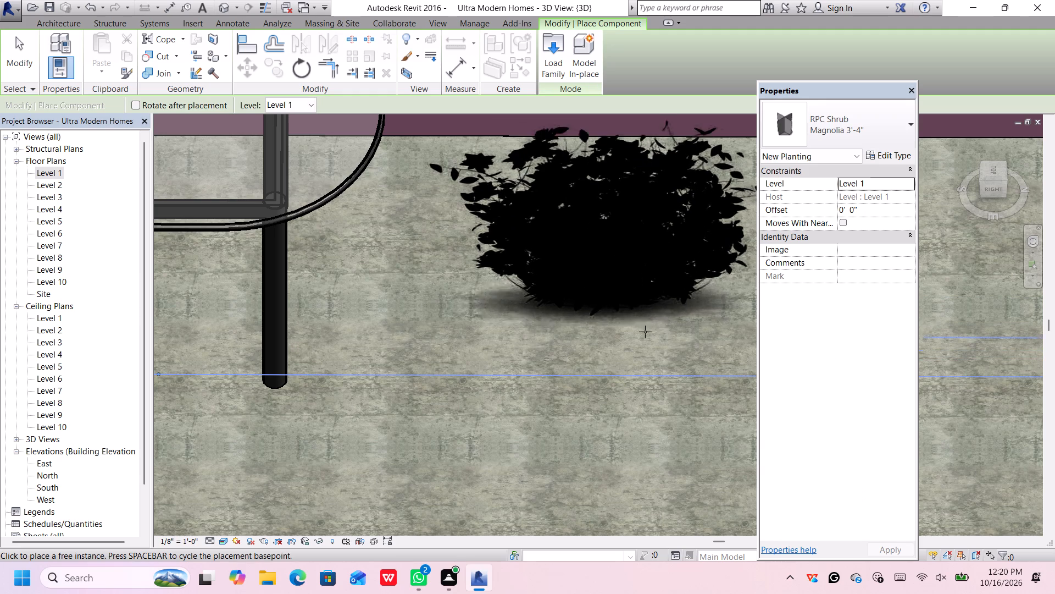
click(584, 360)
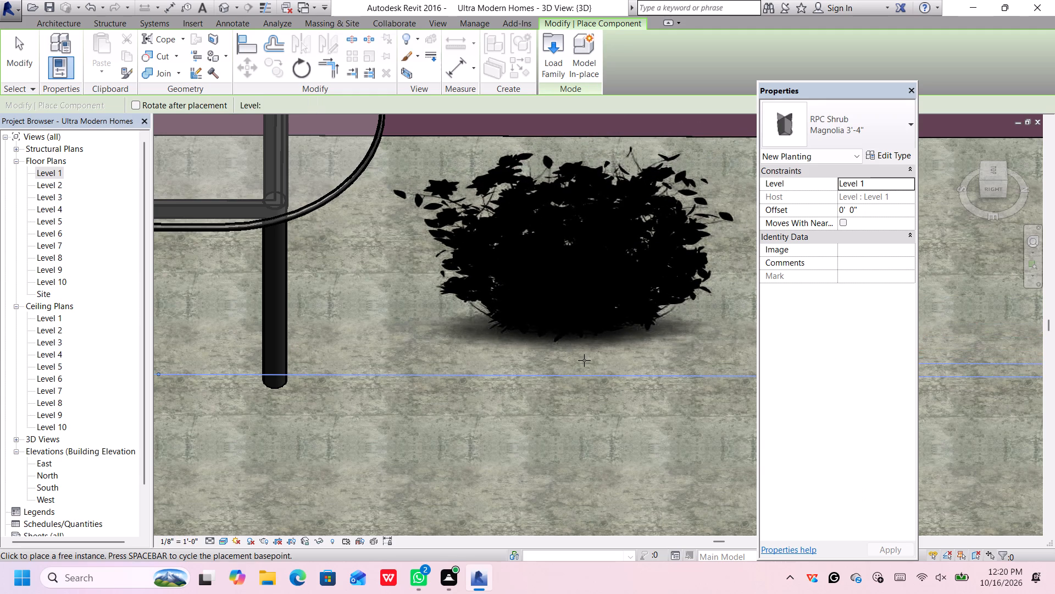
Place another Magnolia 3'-4" RPC Shrub on the outside terrace floor, by the wall corner in front of the oval table's glazing.
scroll(584, 360, down, 8)
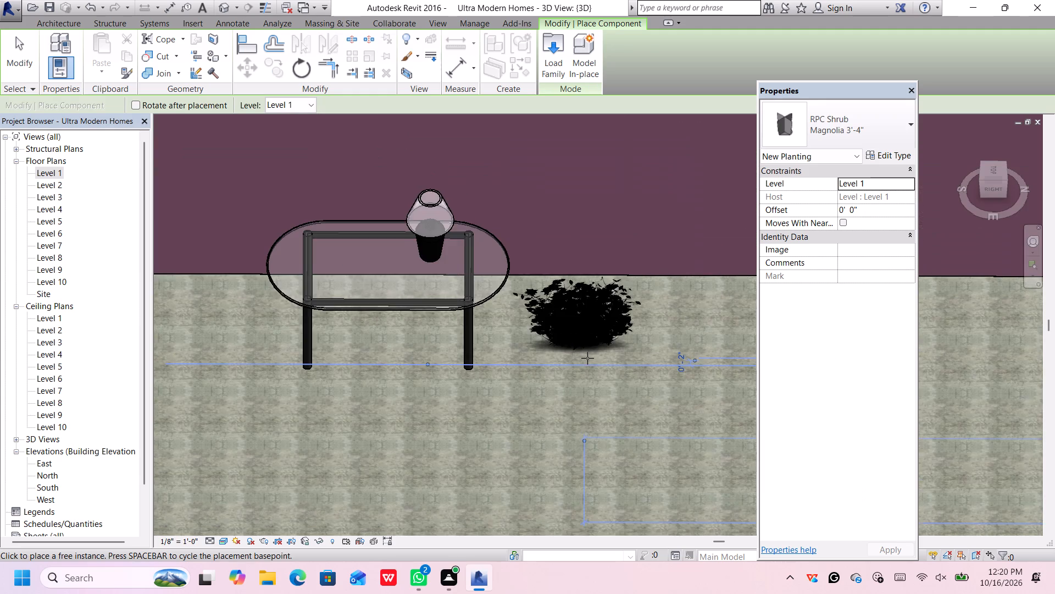
scroll(587, 357, down, 14)
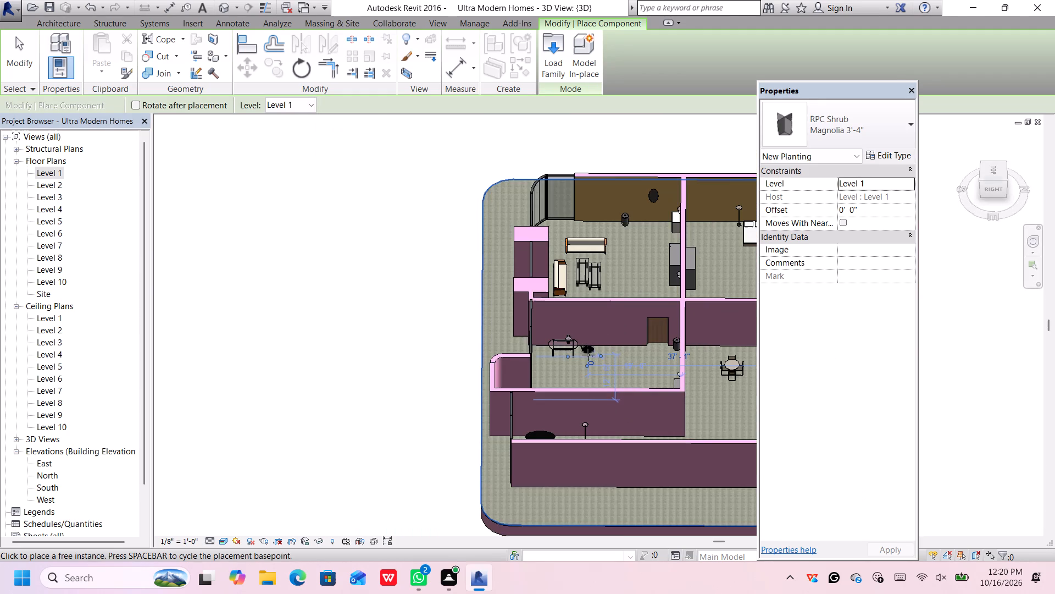
shift+middle_drag(433, 378, 437, 376)
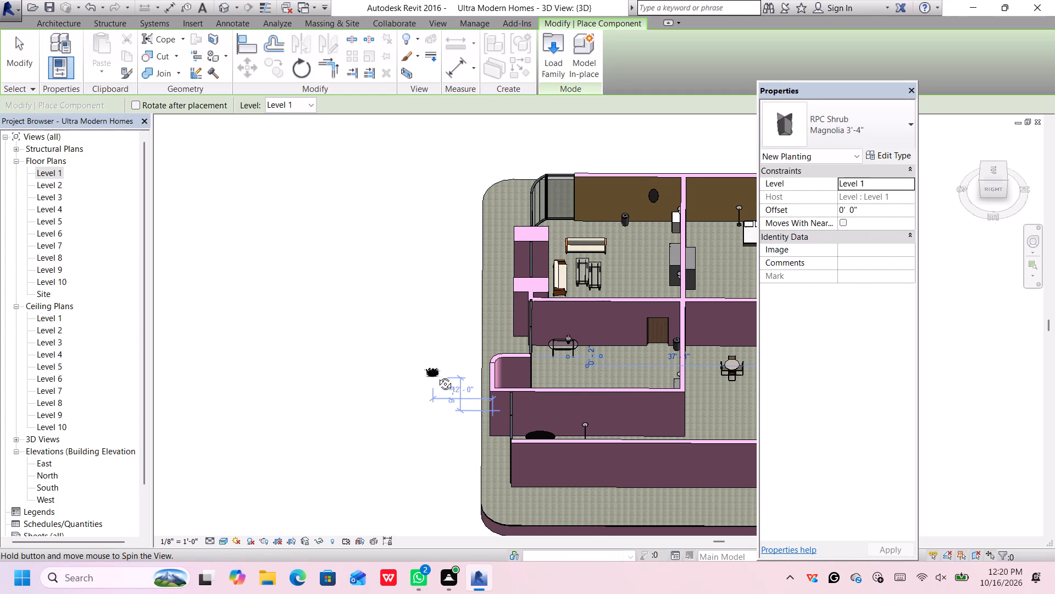
shift+middle_drag(437, 376, 610, 288)
middle_drag(570, 432, 568, 430)
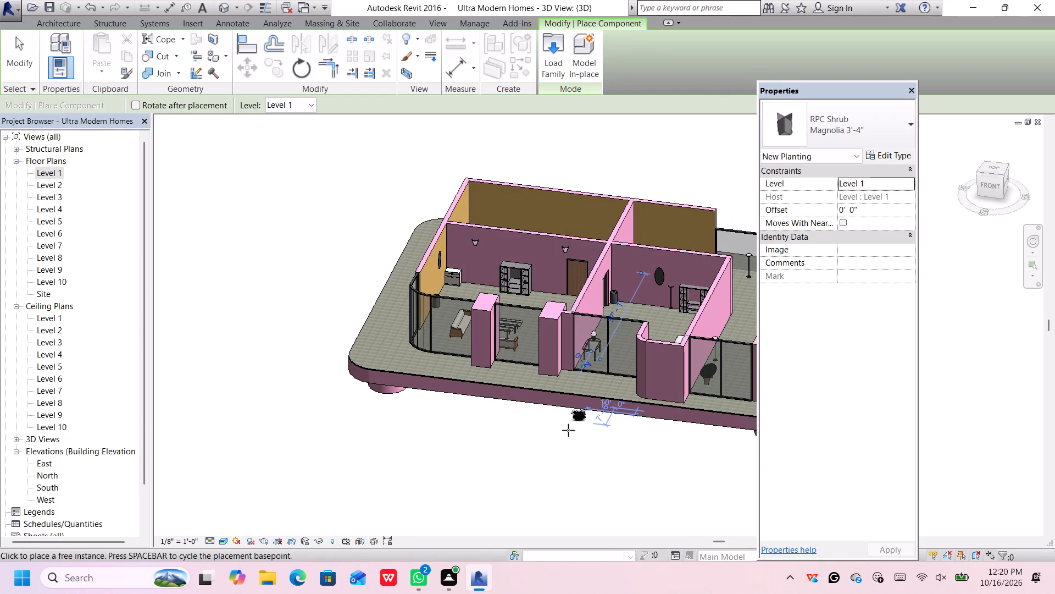
middle_drag(568, 430, 567, 367)
scroll(590, 302, up, 5)
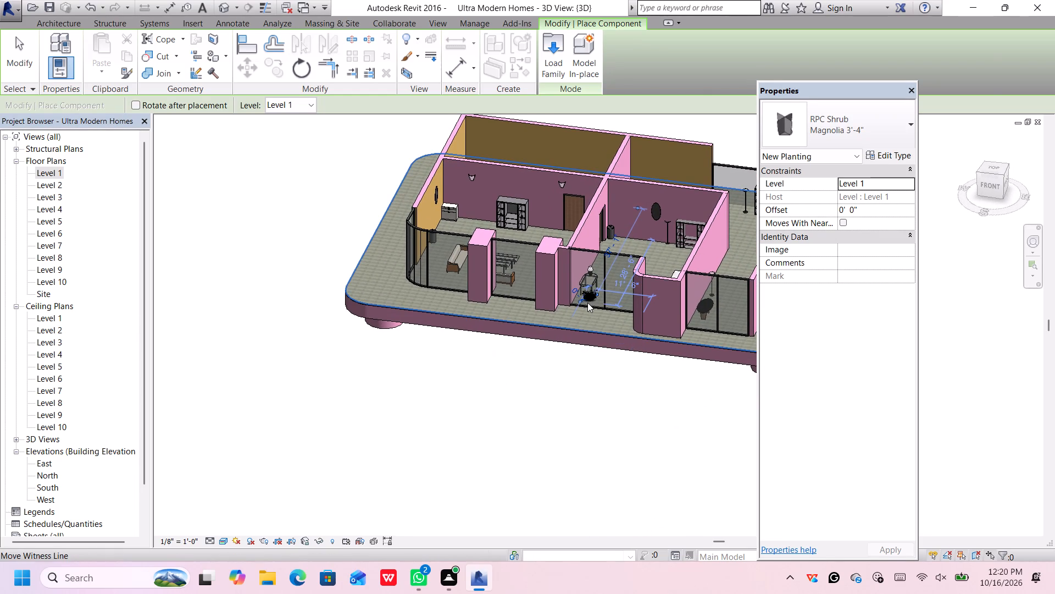
scroll(587, 302, down, 1)
scroll(578, 309, up, 4)
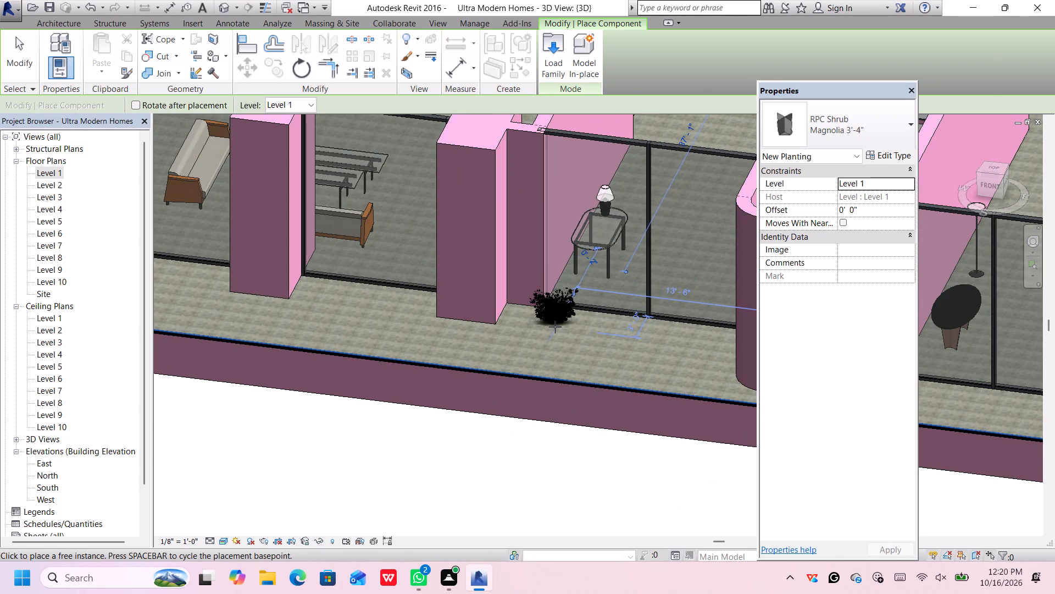
click(555, 327)
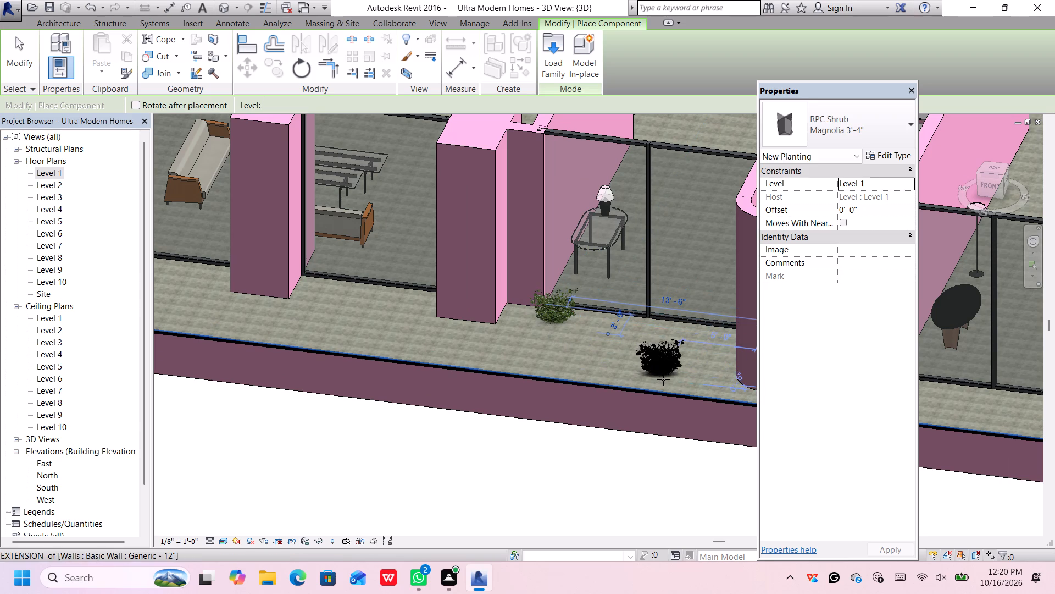
scroll(562, 321, up, 7)
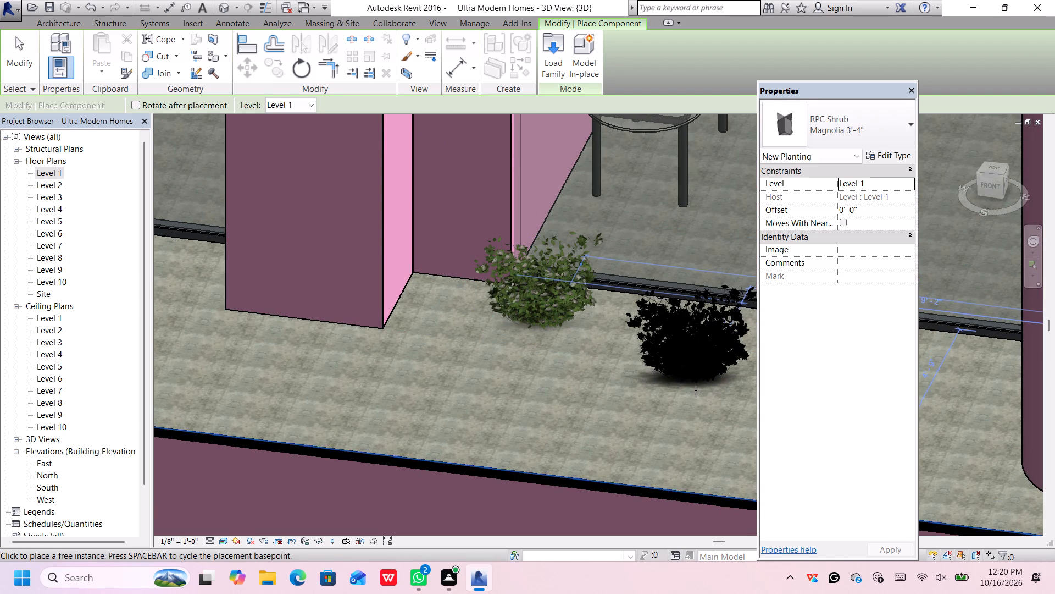
scroll(691, 392, up, 2)
key(space)
key(Escape)
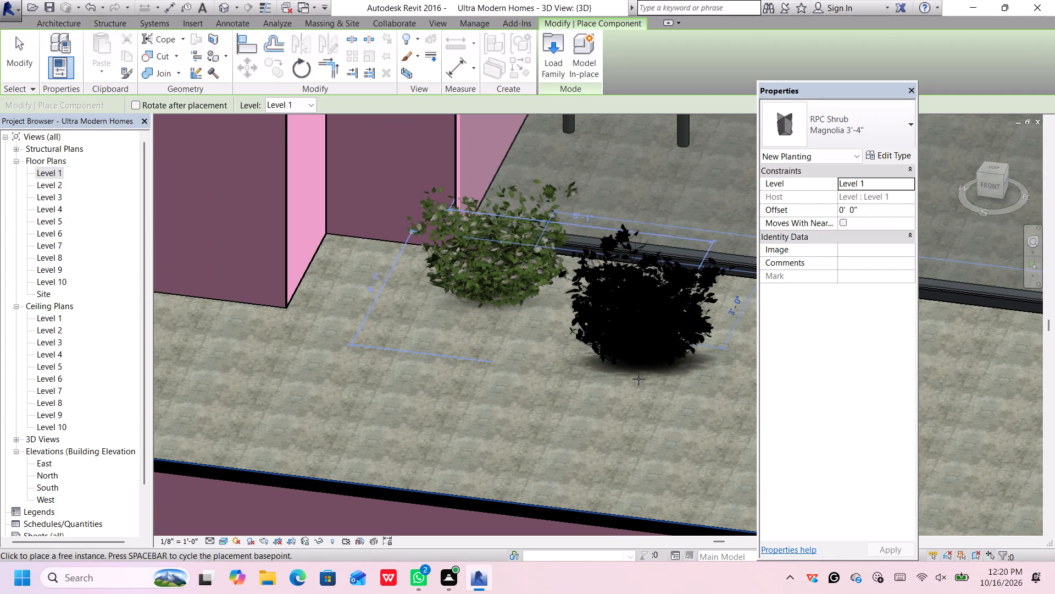
key(Escape)
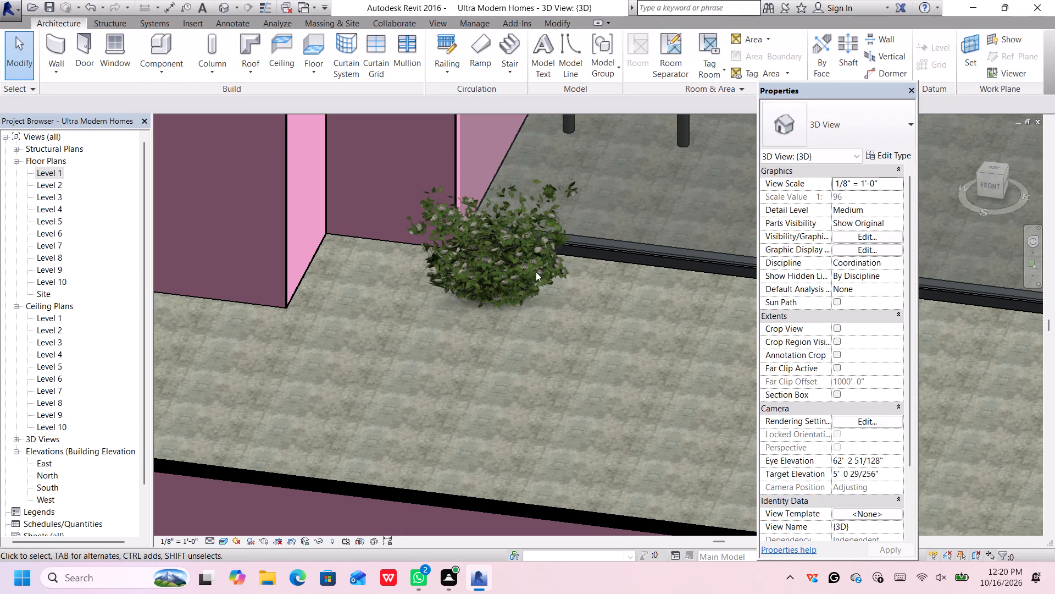
Change the terrace Magnolia shrub's type to RPC Shrub Lupin 3'-10".
click(506, 284)
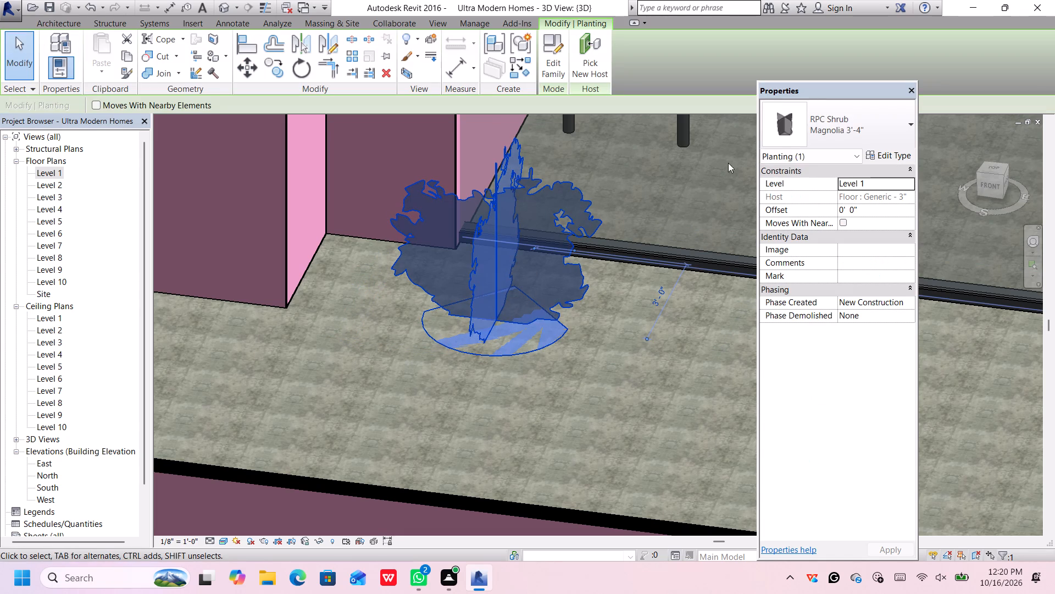
click(812, 116)
scroll(836, 226, up, 3)
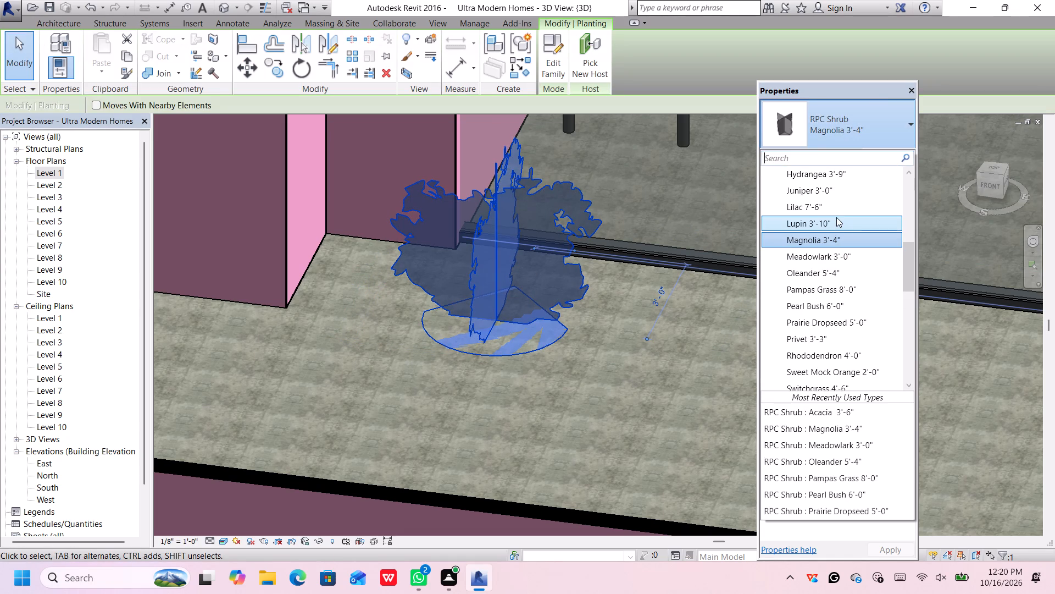
click(835, 221)
click(543, 401)
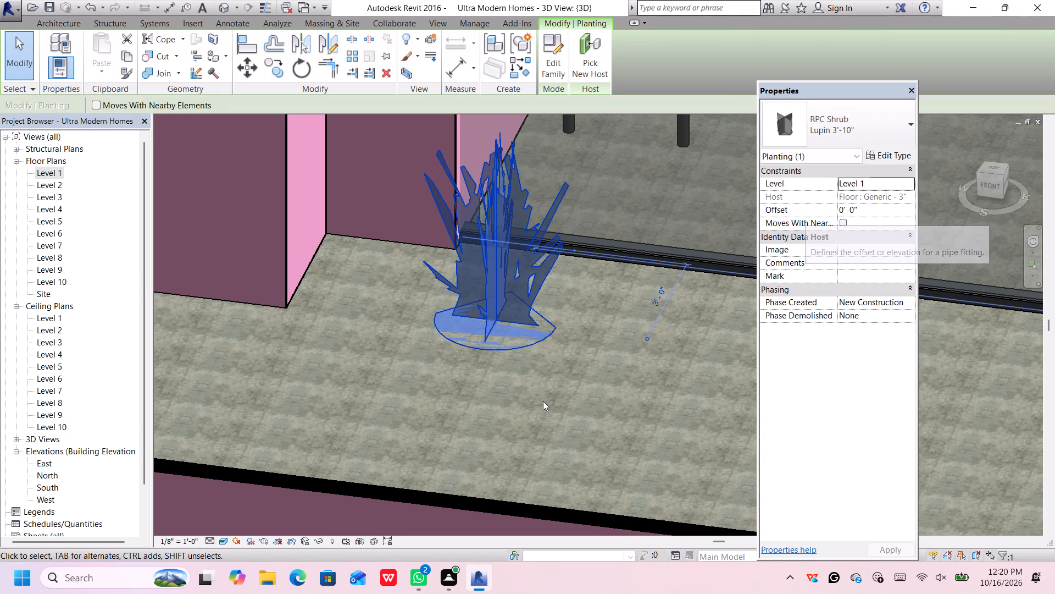
scroll(526, 255, down, 1)
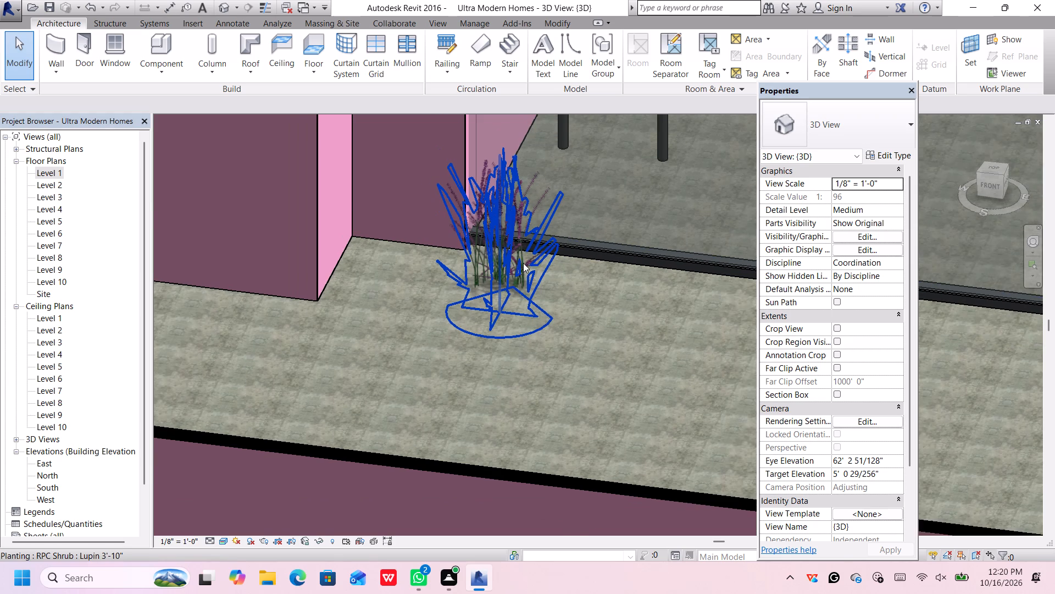
scroll(523, 263, down, 1)
scroll(523, 260, up, 4)
click(523, 260)
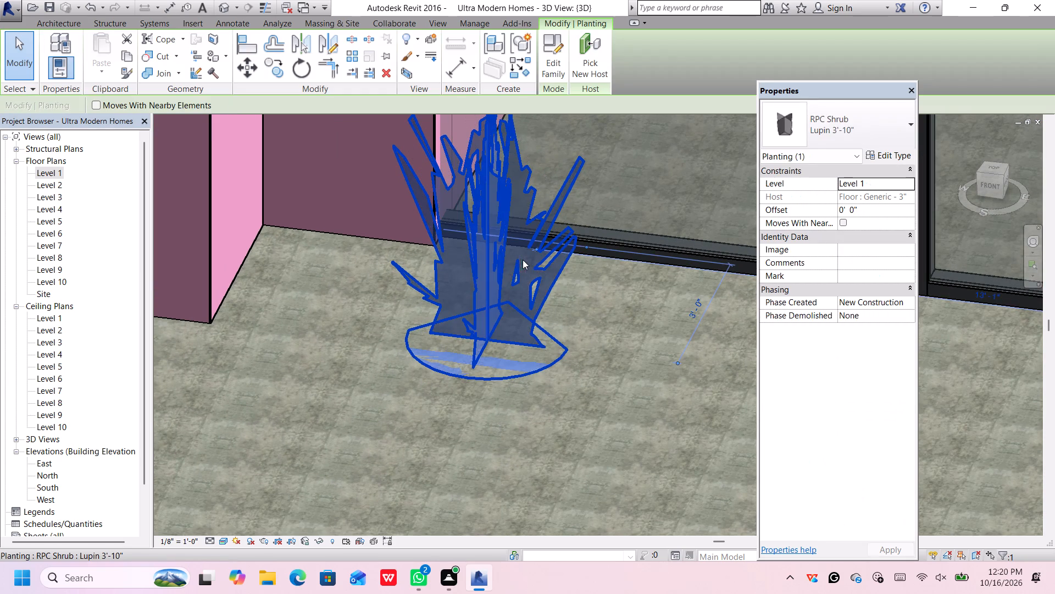
scroll(523, 258, down, 11)
middle_drag(557, 243, 563, 302)
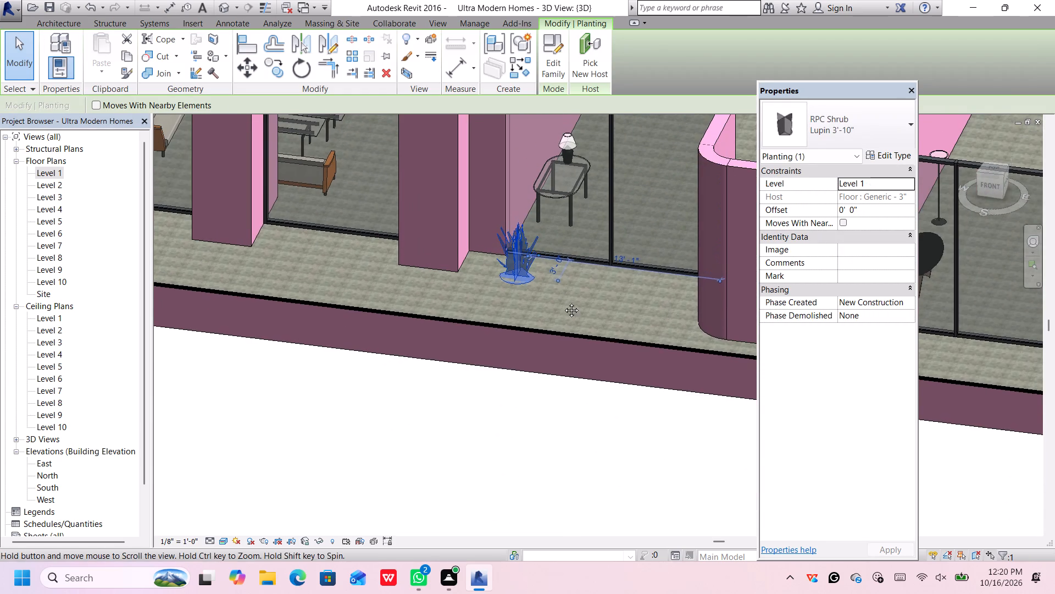
middle_drag(563, 302, 552, 354)
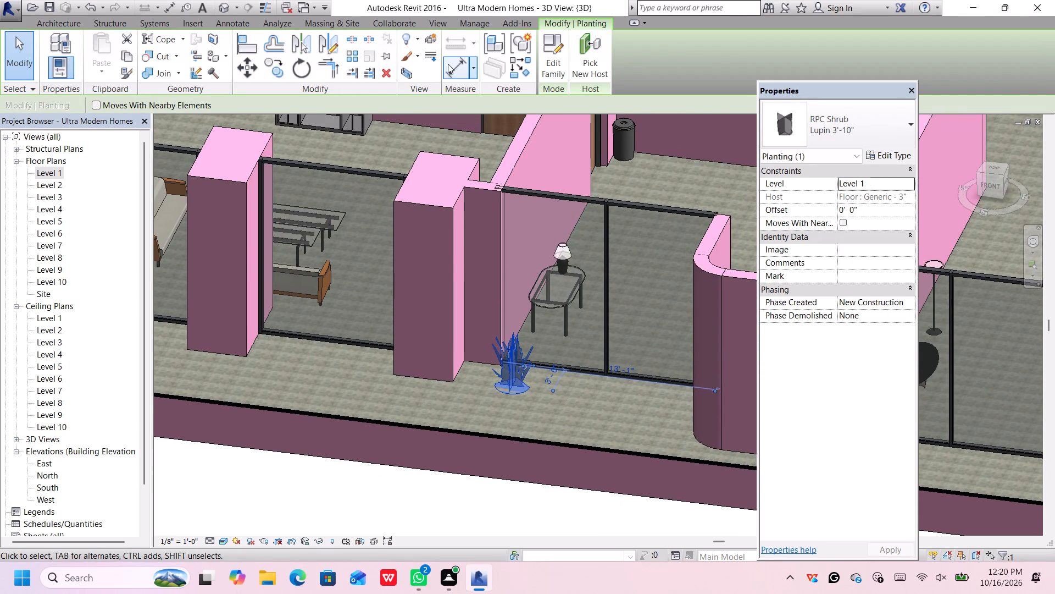
click(314, 475)
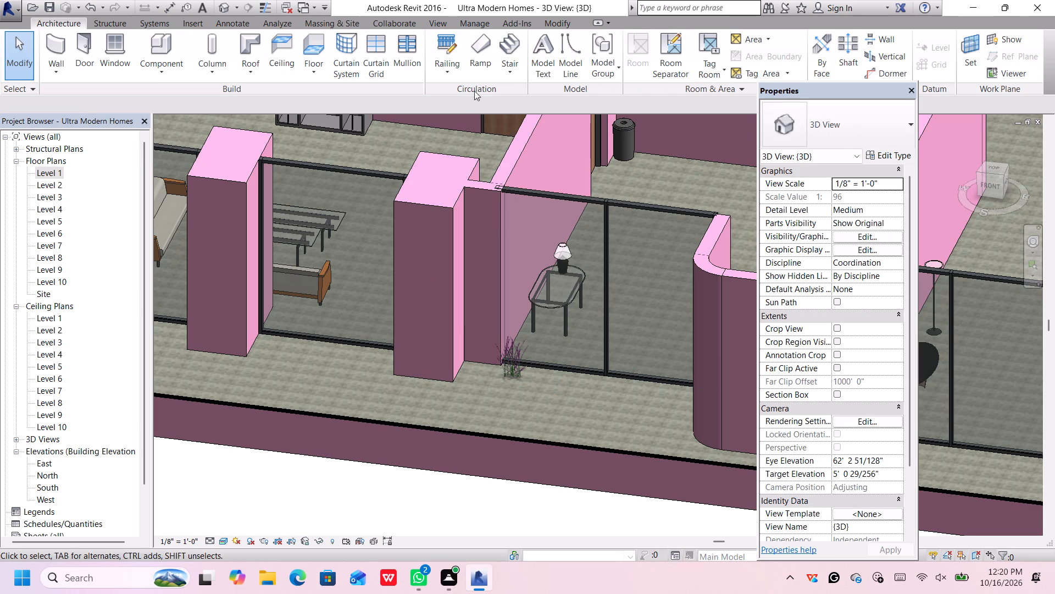
Start loading a component family and browse the US Imperial library, including its Profiles folder, for suitable content.
click(150, 37)
click(558, 42)
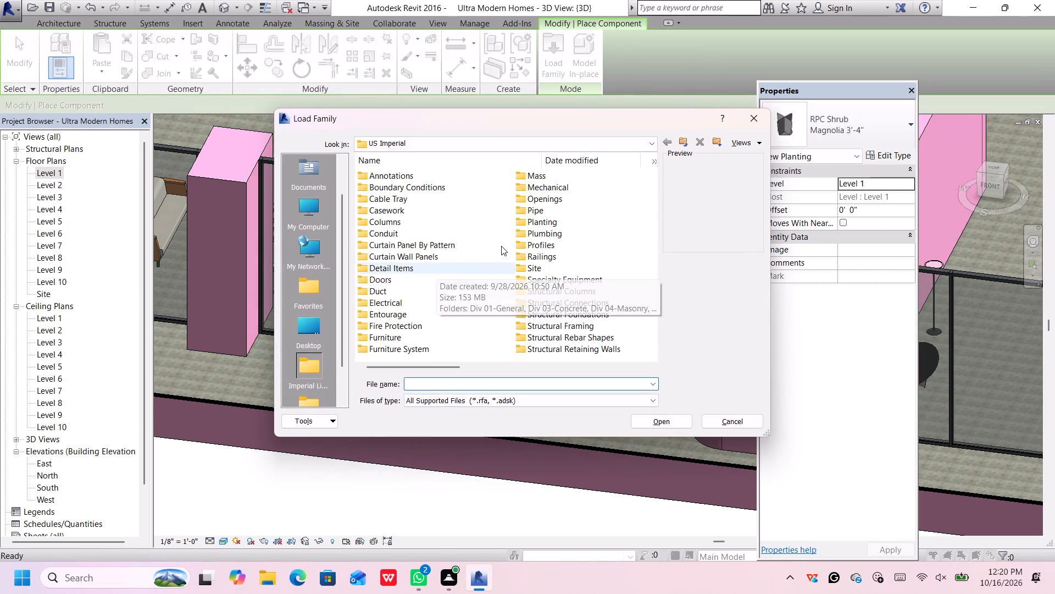
click(541, 246)
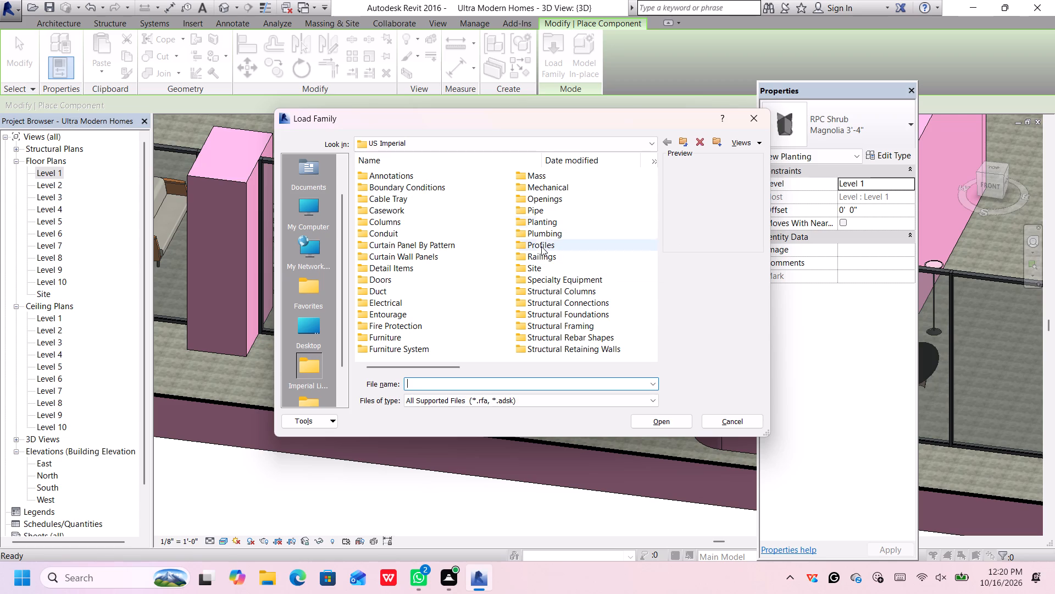
double_click(541, 246)
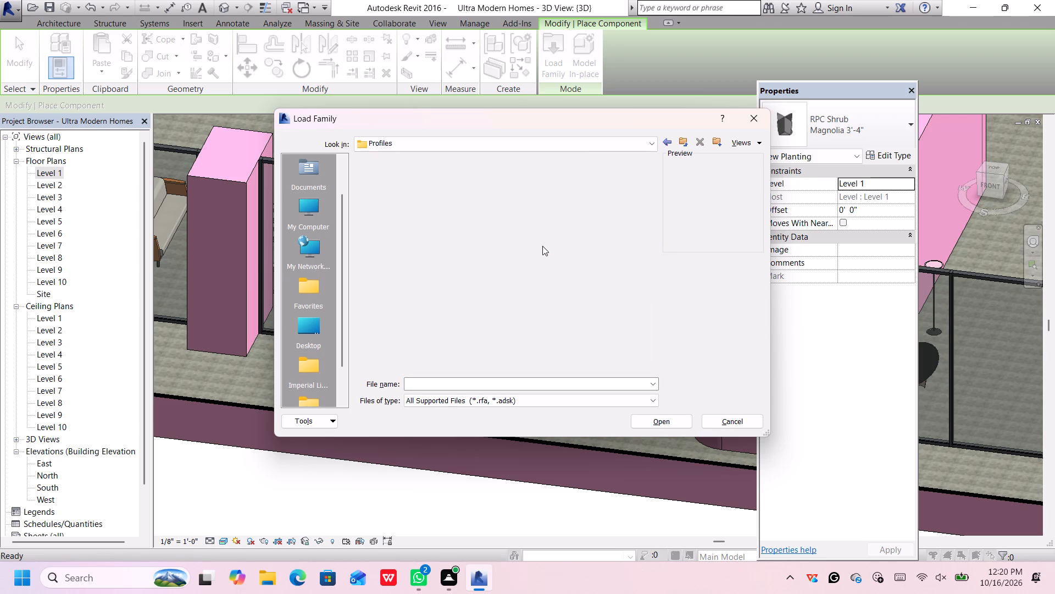
click(470, 180)
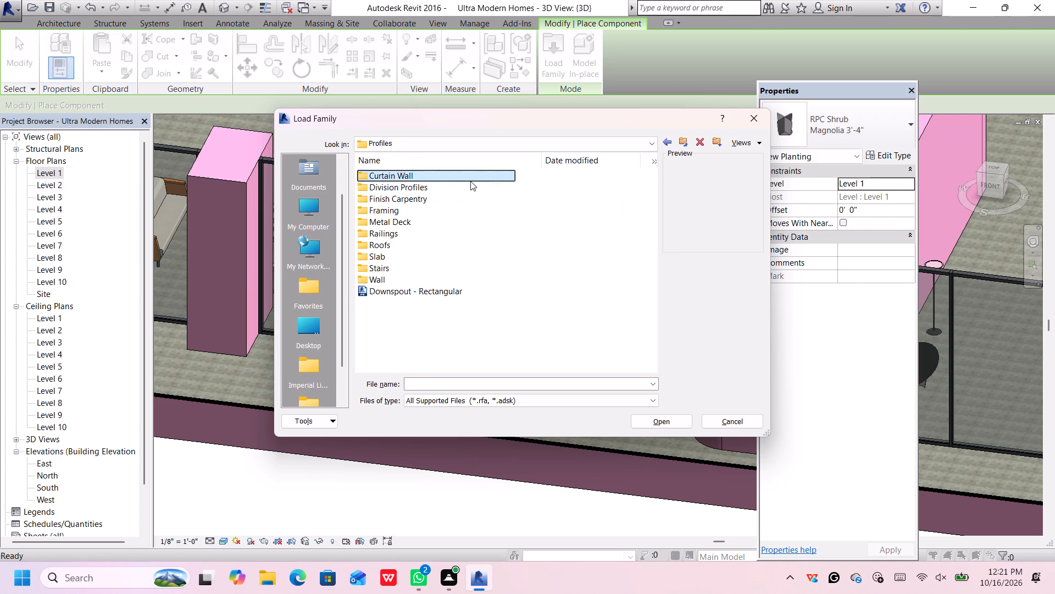
click(471, 177)
click(430, 258)
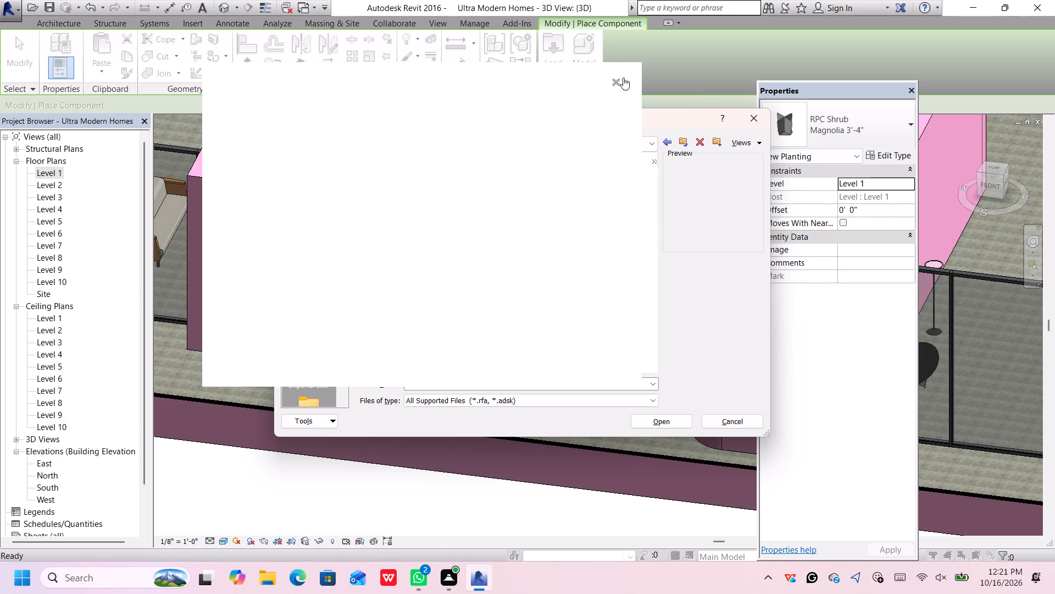
click(619, 81)
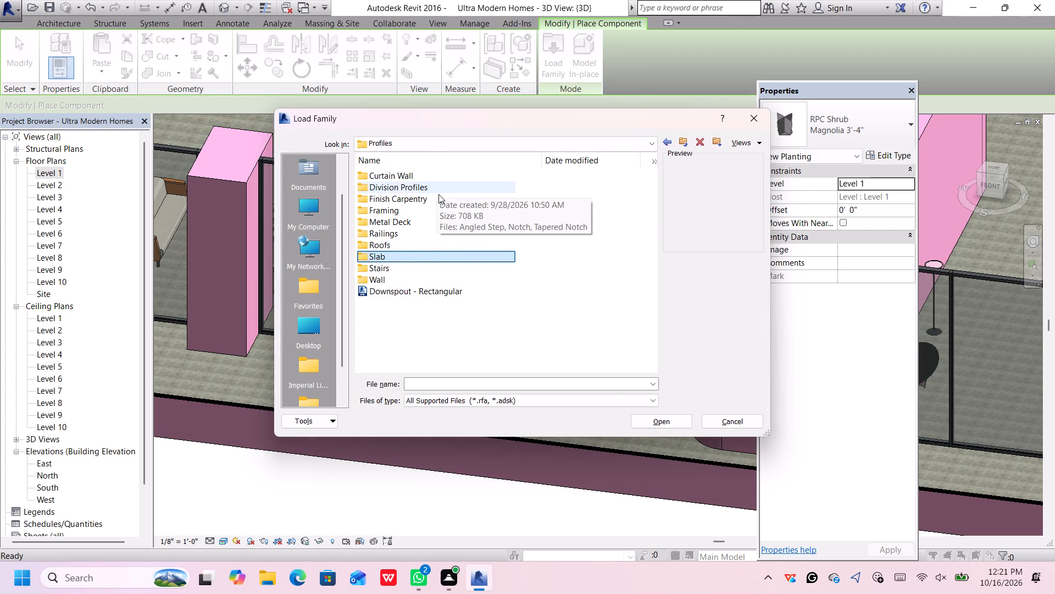
scroll(408, 246, up, 2)
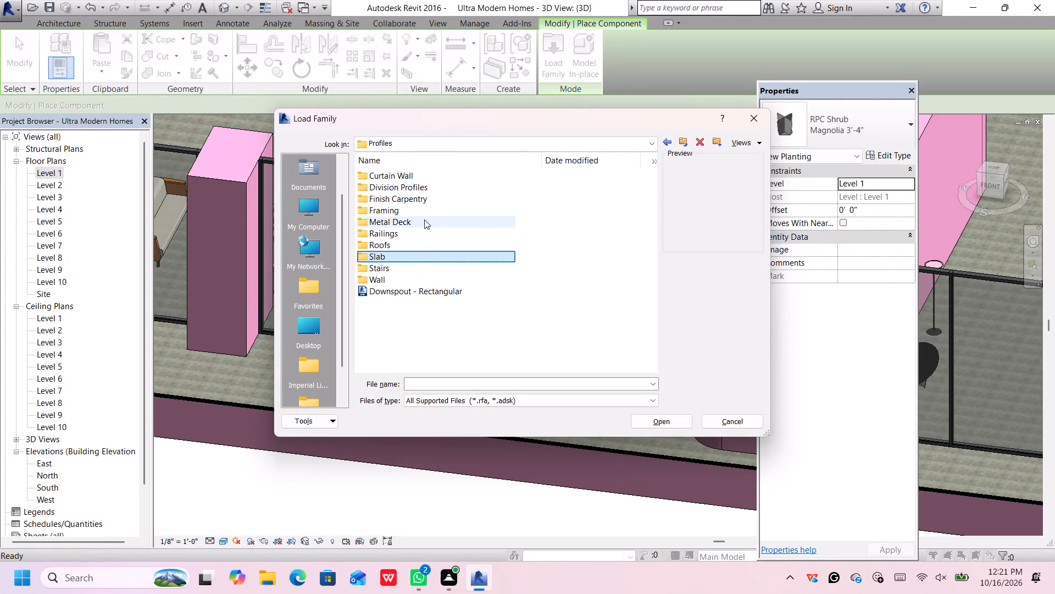
click(669, 142)
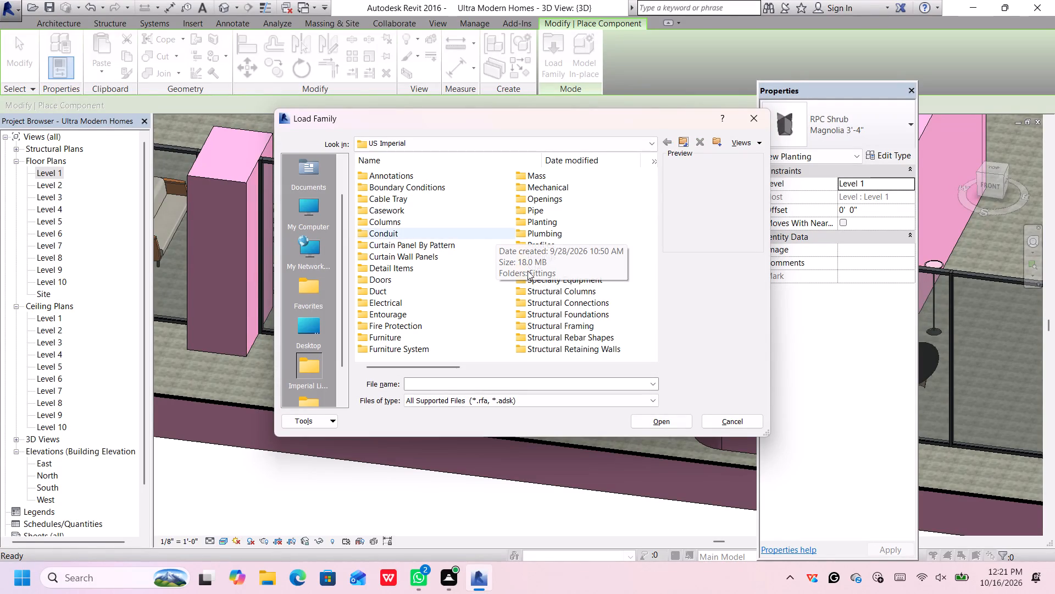
scroll(541, 293, down, 1)
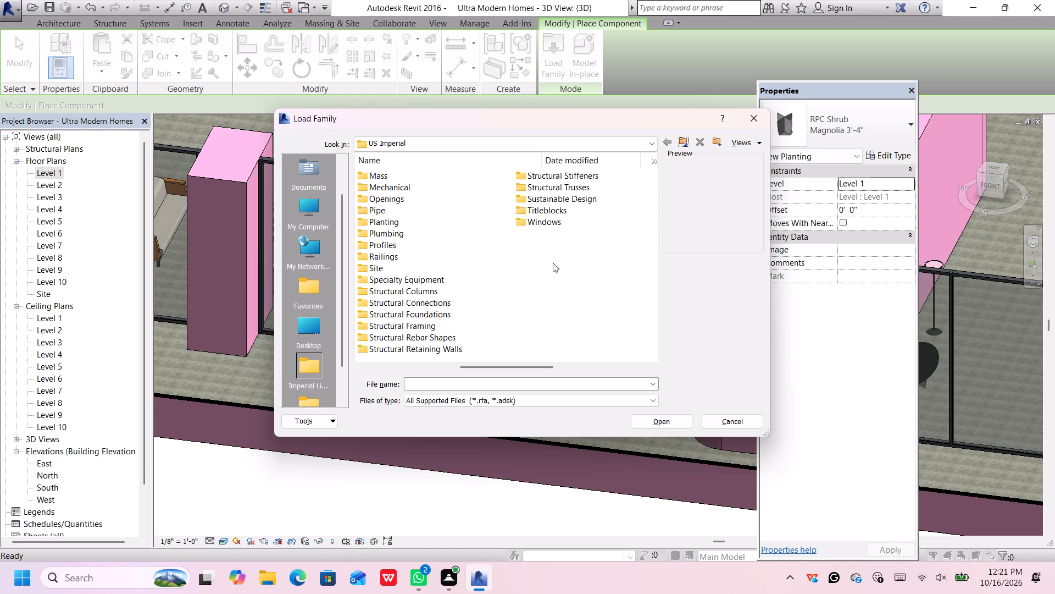
scroll(409, 219, up, 1)
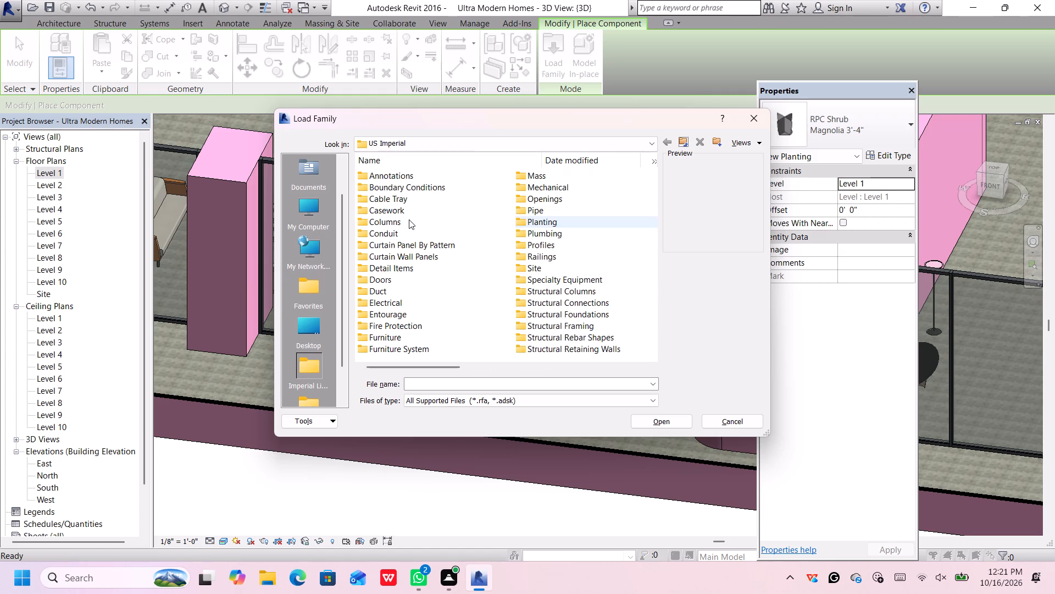
scroll(415, 217, down, 1)
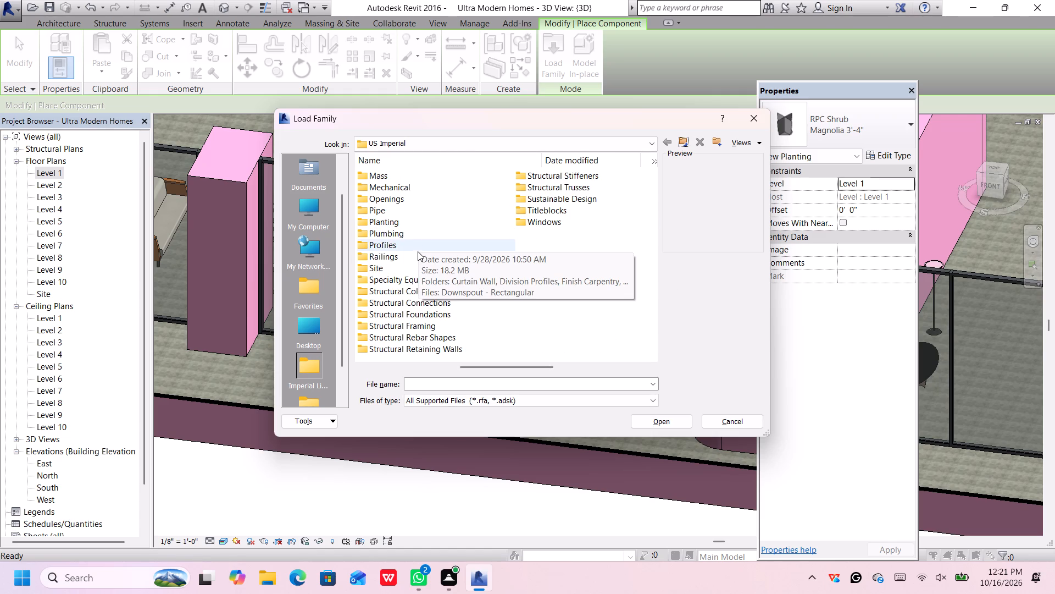
scroll(417, 249, up, 1)
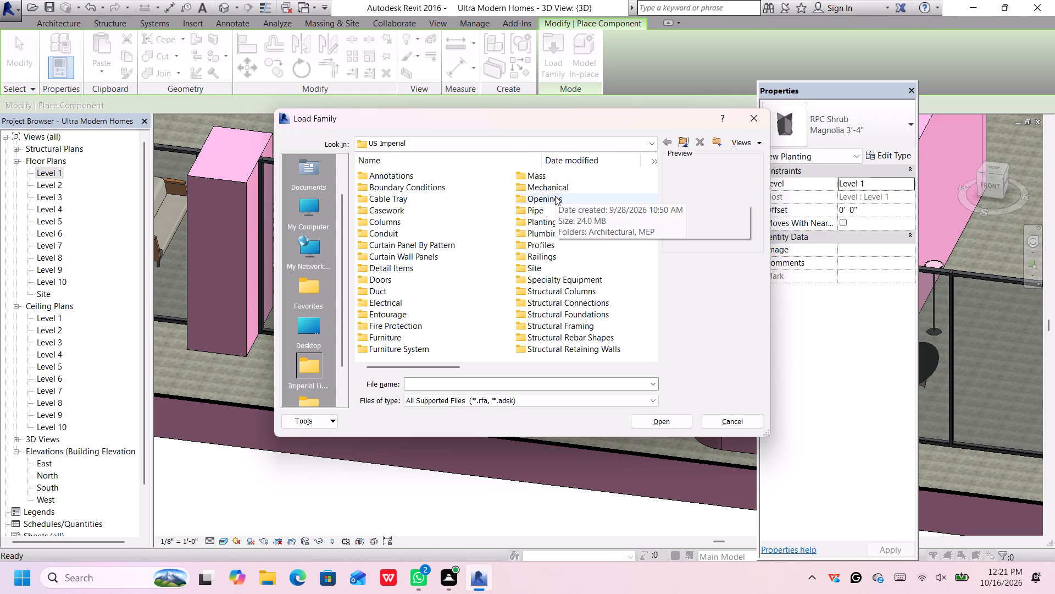
Preview the families in the Furniture library's Storage folder, from the file cabinets through Credenza, Dresser and Entertainment Center to Shelving.
click(390, 343)
double_click(392, 337)
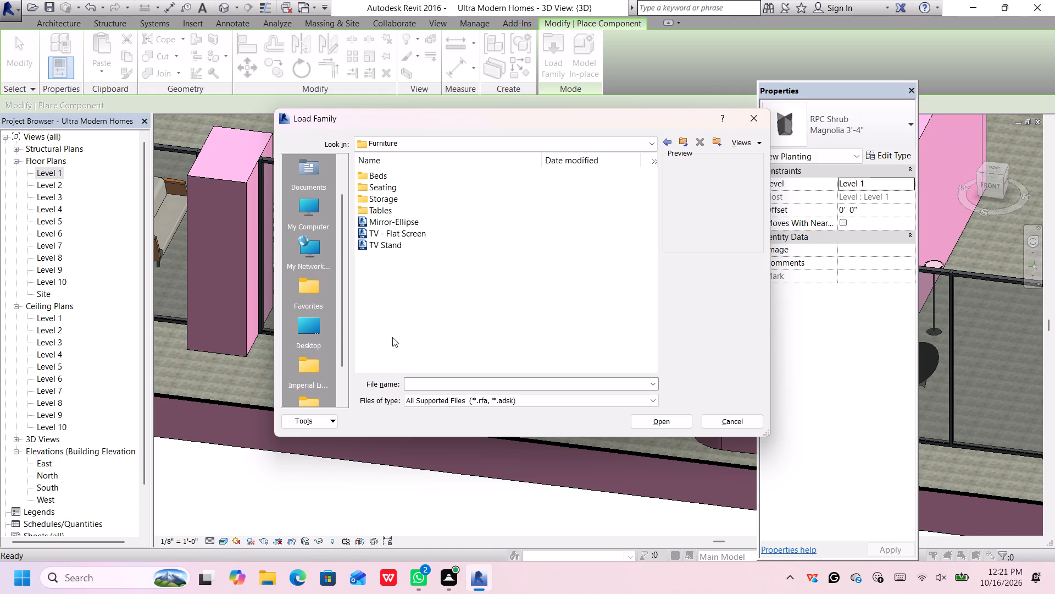
click(422, 202)
click(422, 202)
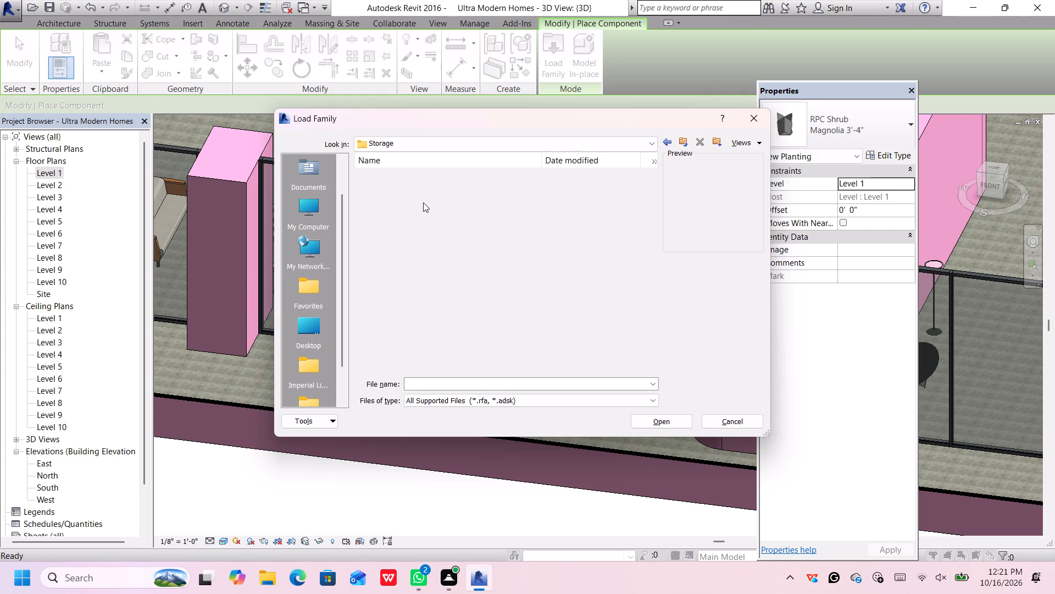
click(438, 174)
click(441, 197)
click(442, 211)
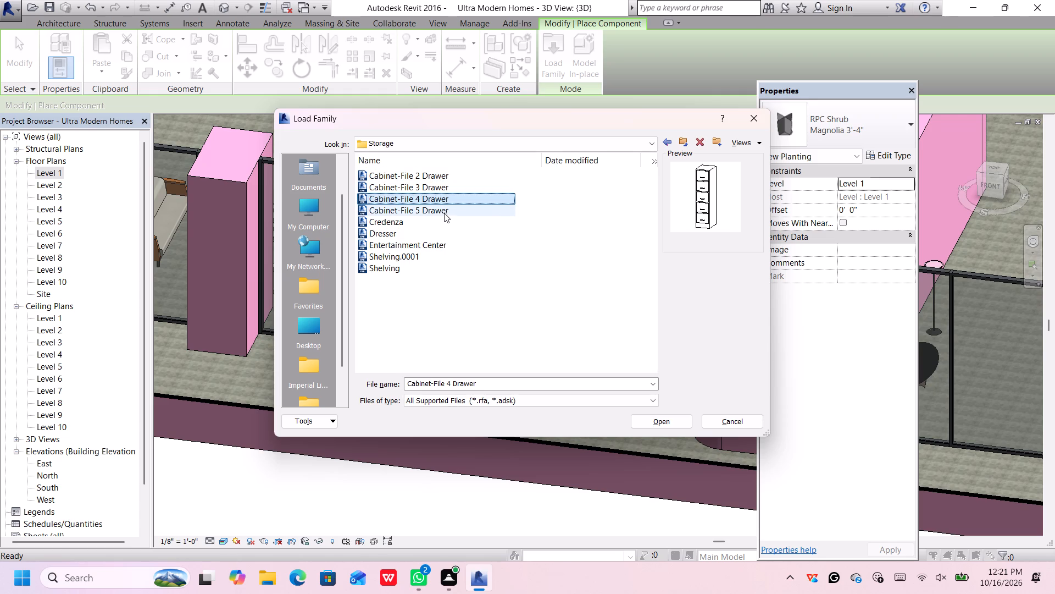
click(445, 224)
click(446, 236)
click(447, 247)
click(446, 258)
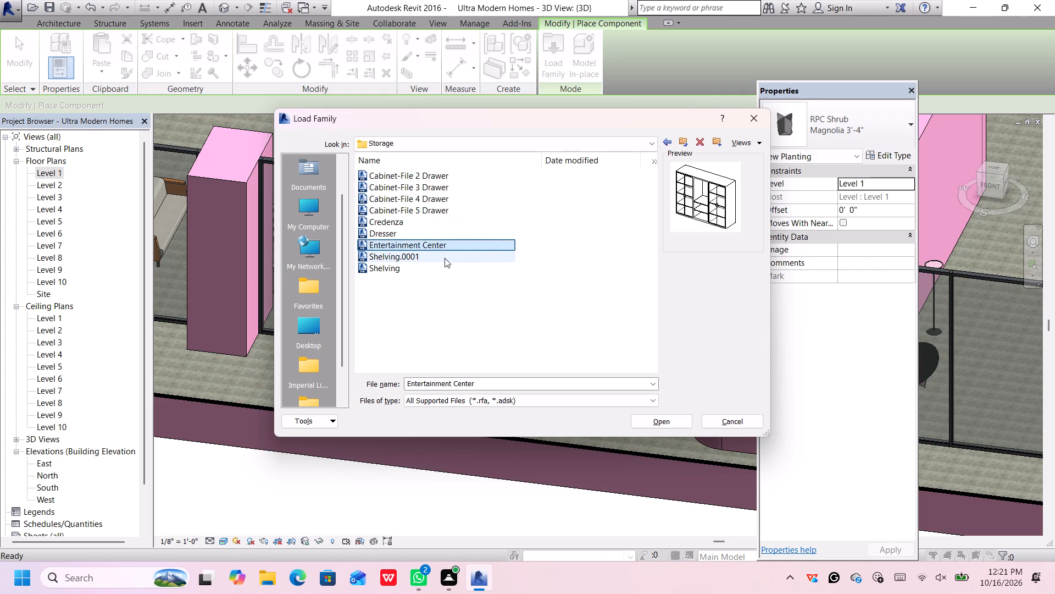
click(441, 265)
click(432, 269)
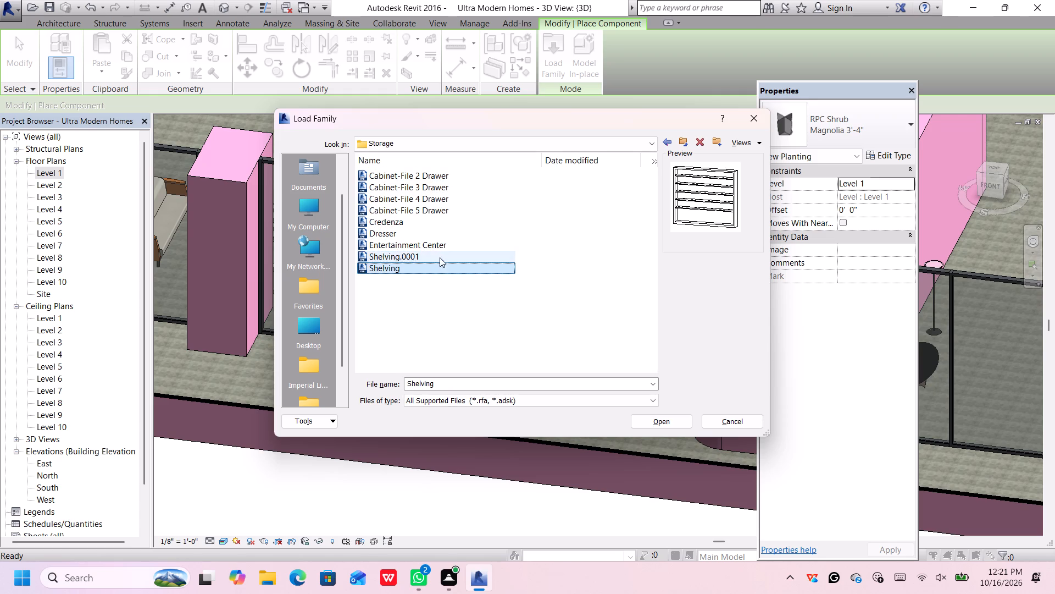
scroll(438, 232, up, 1)
click(667, 142)
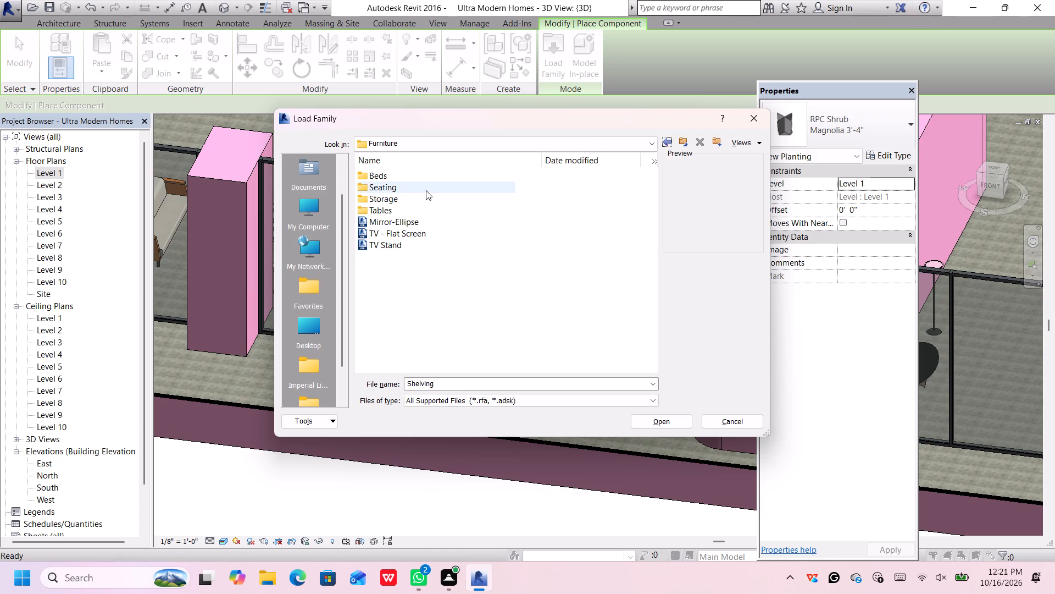
click(414, 216)
click(670, 144)
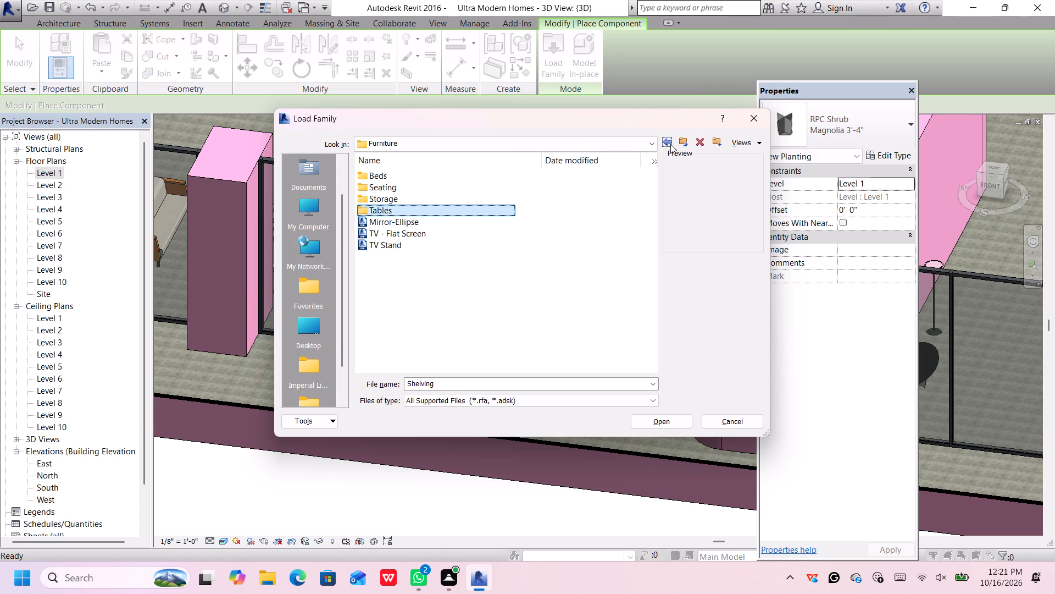
Preview the Furniture System families, including Overhead Storage Module, Work Station Cubicle and Work Station Desktops.
double_click(425, 347)
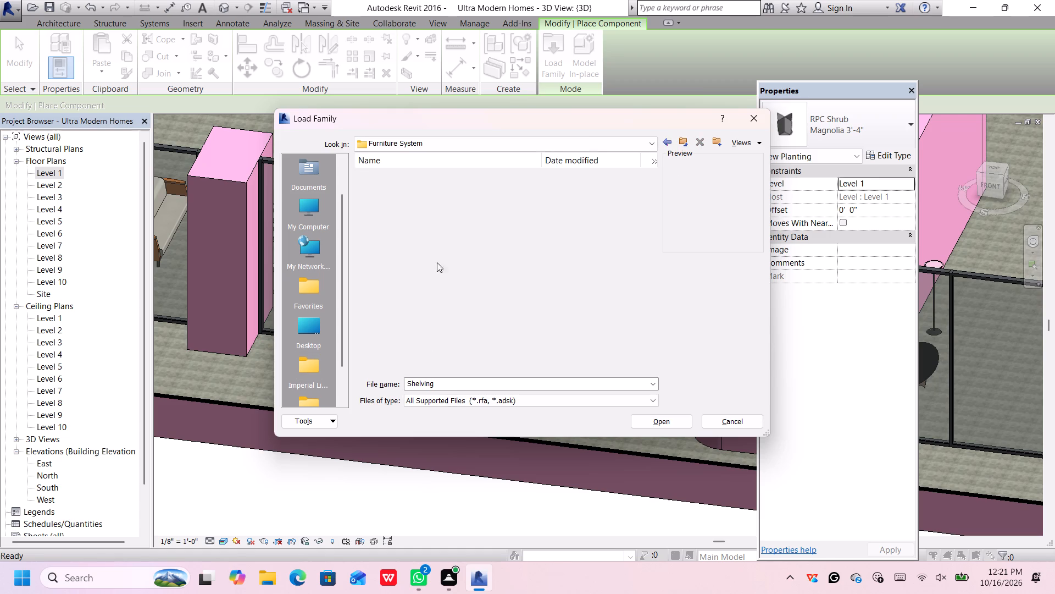
click(442, 176)
click(440, 195)
click(436, 207)
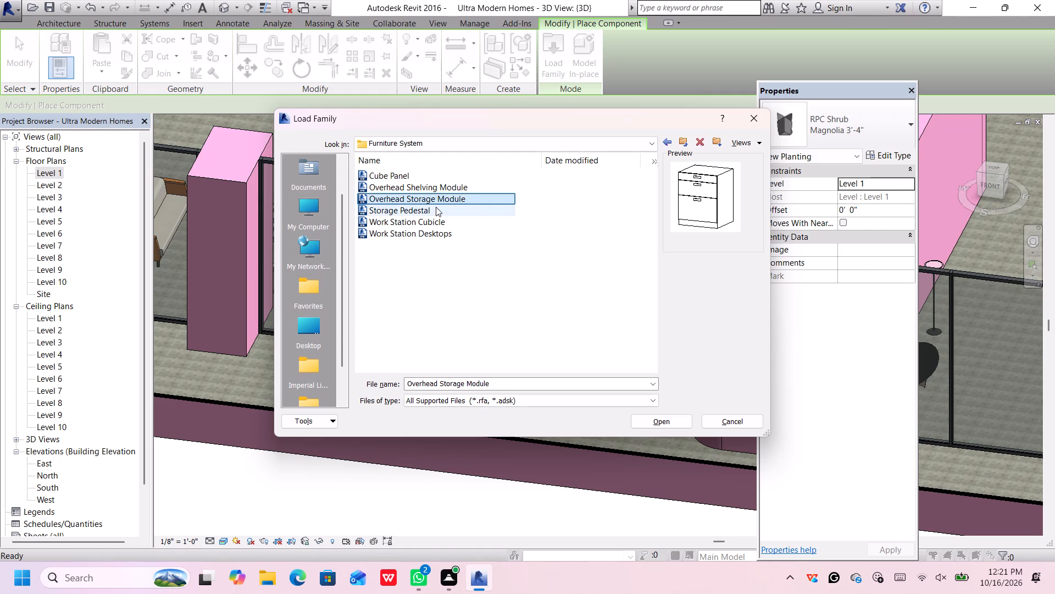
click(443, 198)
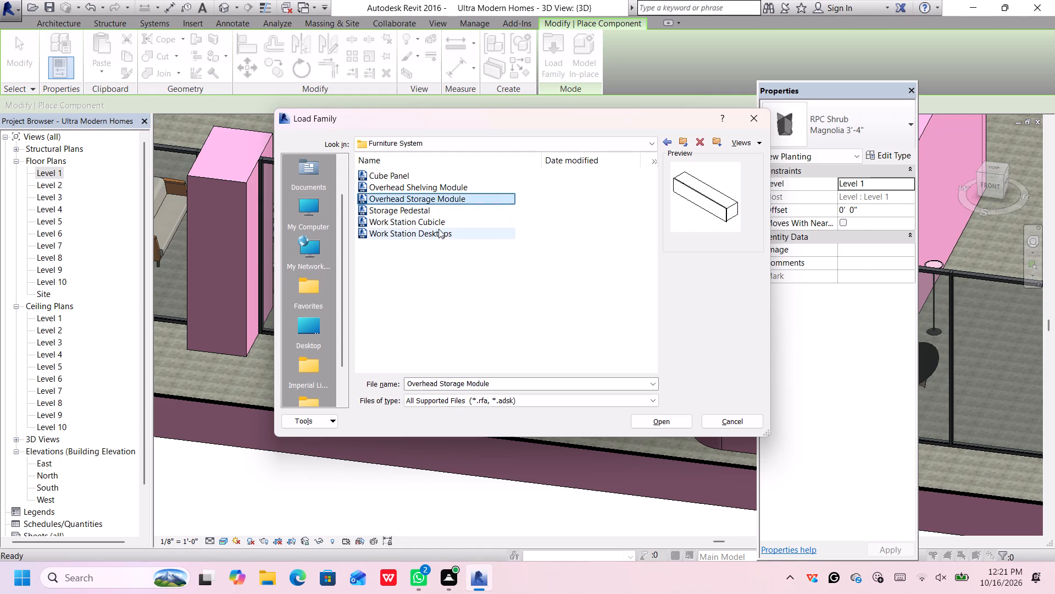
click(438, 228)
click(440, 223)
click(439, 237)
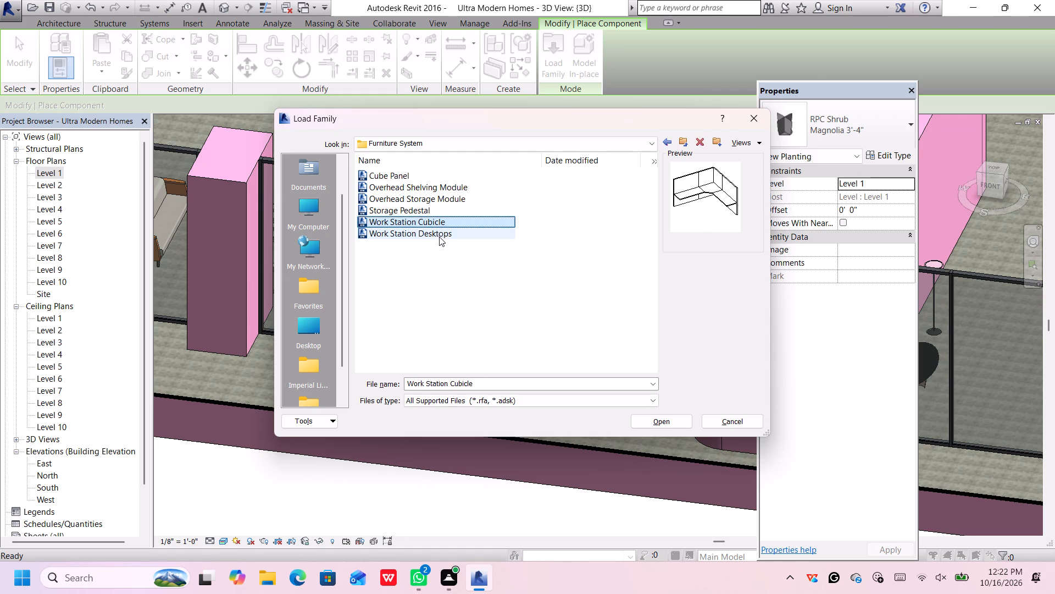
click(668, 141)
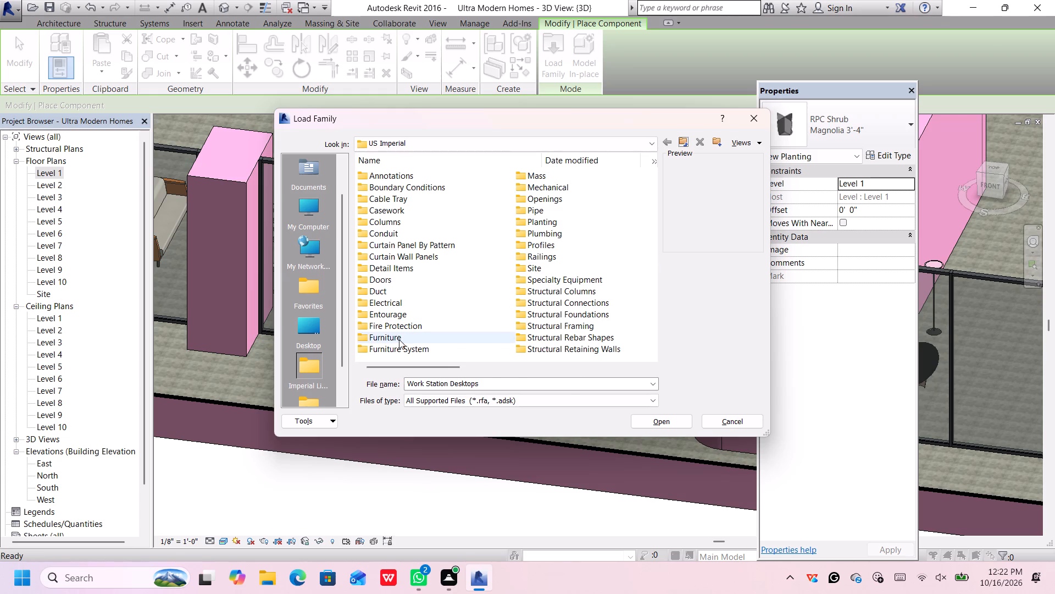
Preview the Entourage families, from RPC Beetle, the RPC people and RPC Notebook Computer to Semi Truck and Van.
scroll(390, 350, up, 2)
double_click(414, 312)
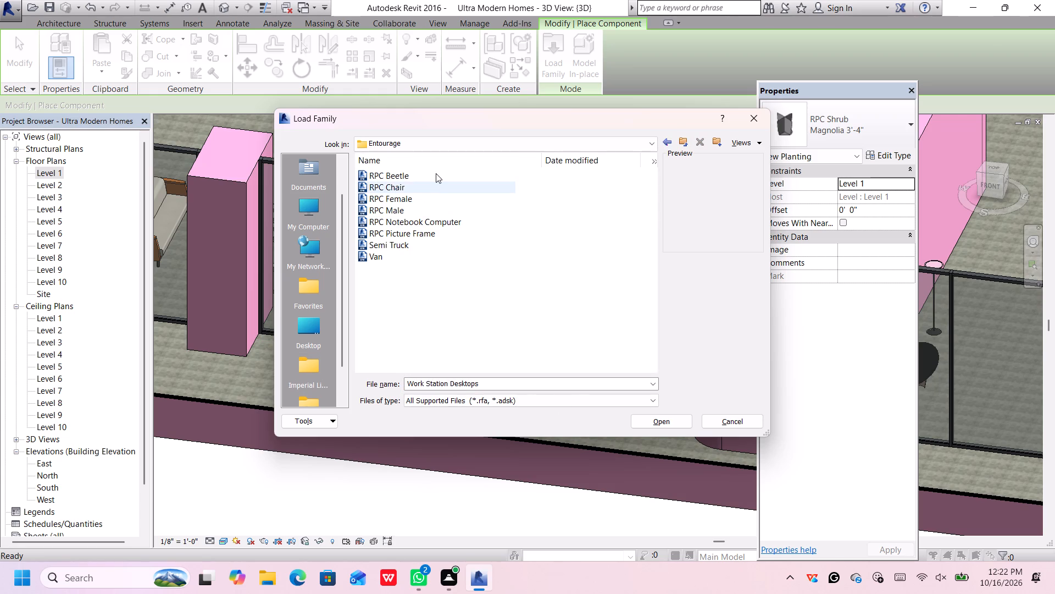
click(436, 173)
click(436, 190)
click(435, 178)
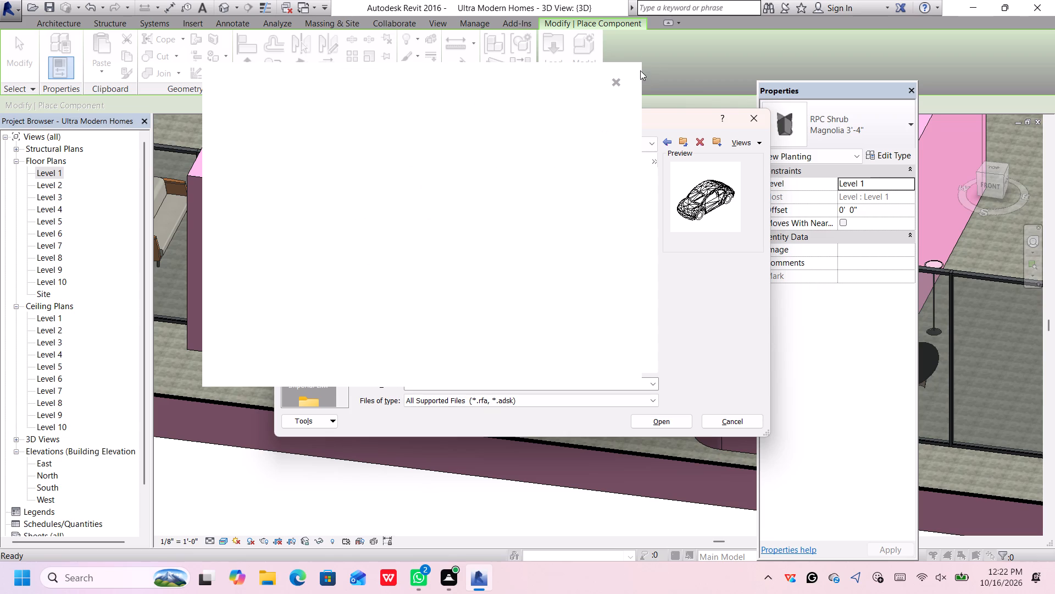
click(615, 81)
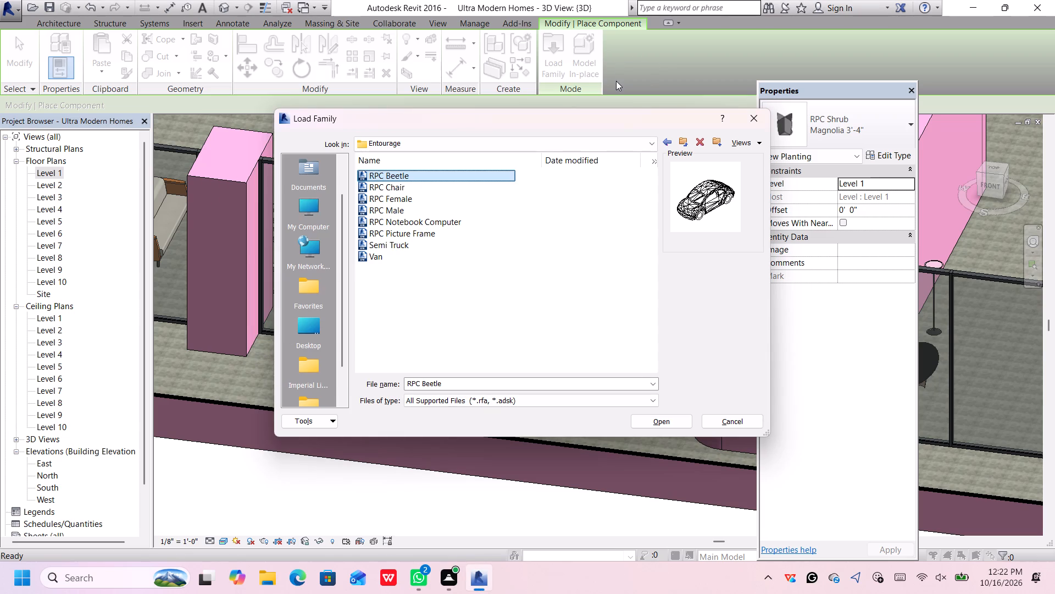
click(449, 189)
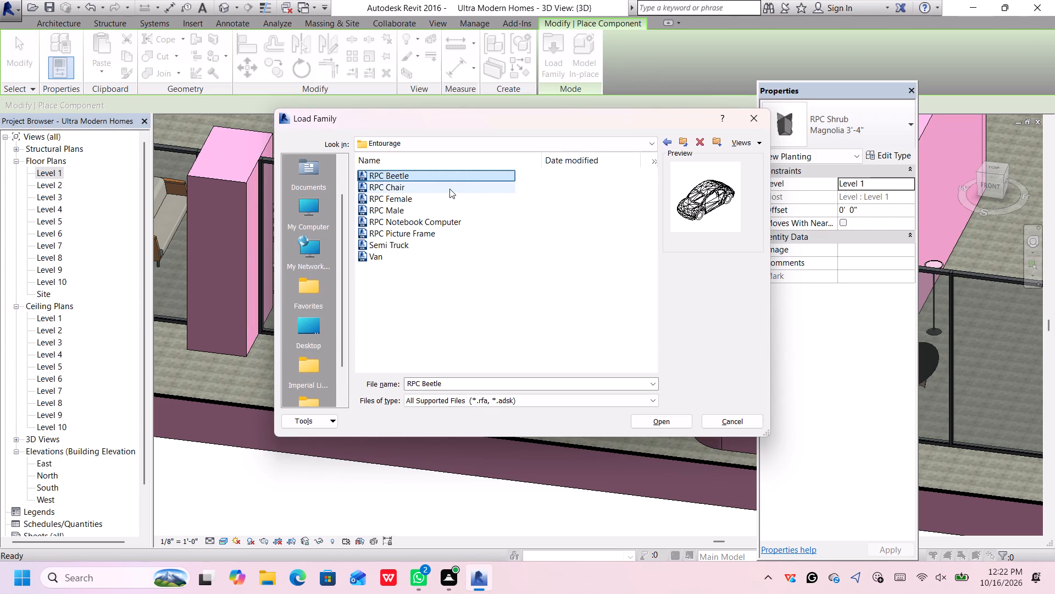
click(446, 200)
click(446, 206)
click(445, 214)
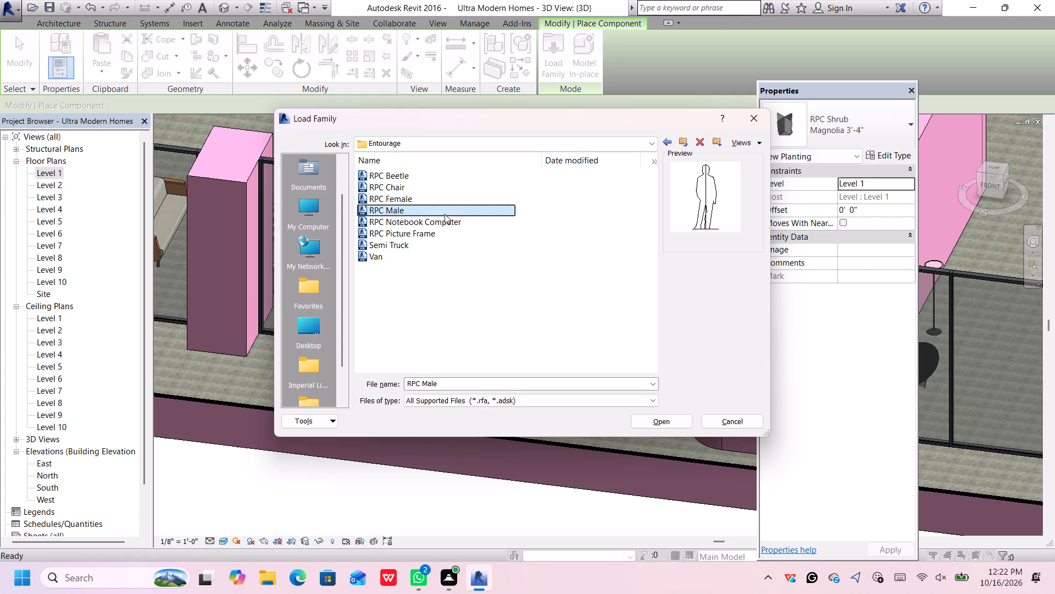
click(452, 223)
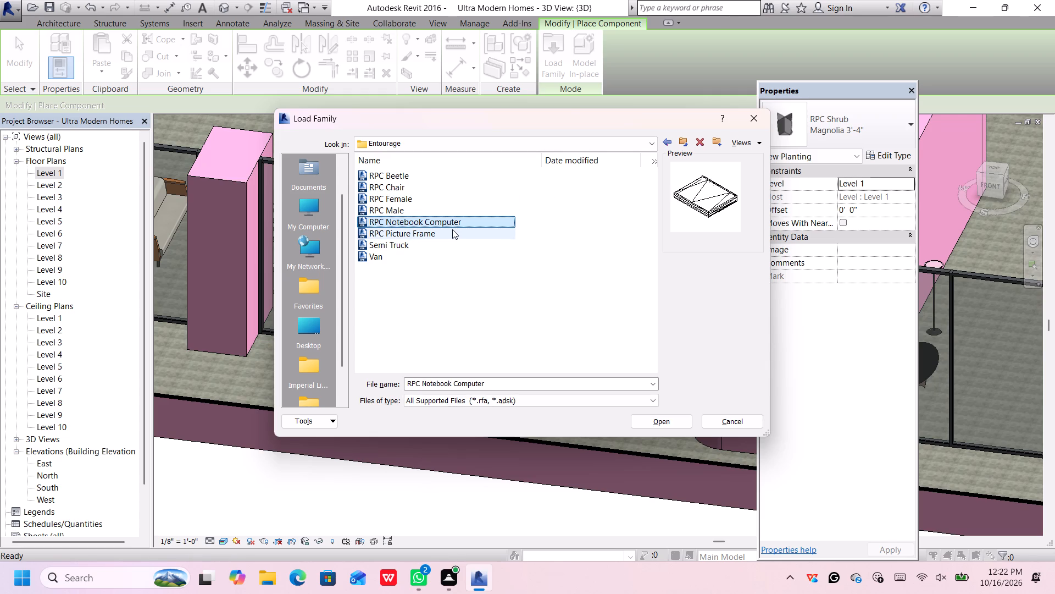
click(451, 233)
click(448, 244)
click(443, 254)
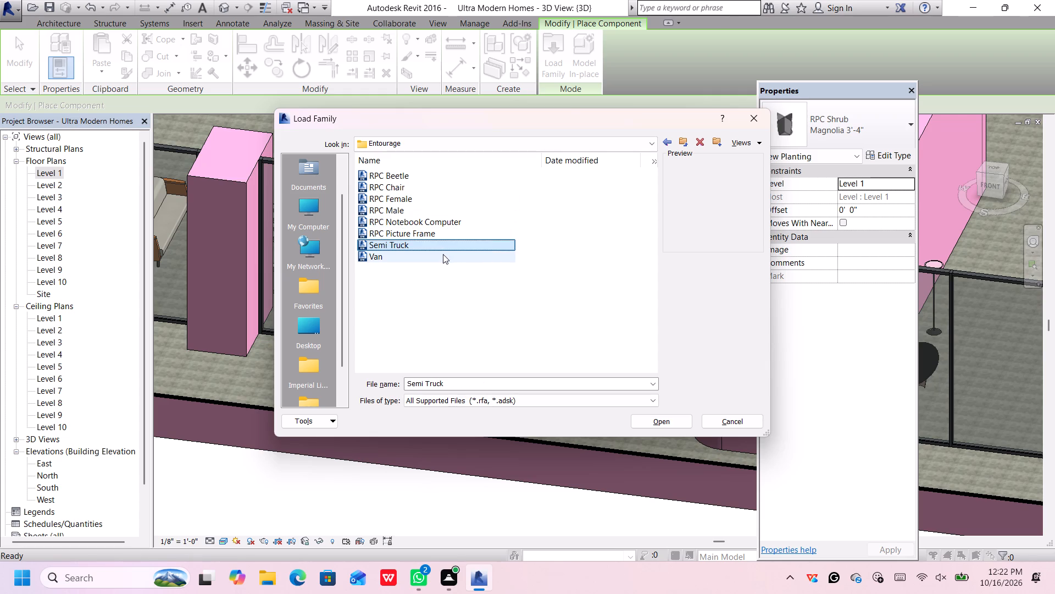
click(436, 263)
click(666, 141)
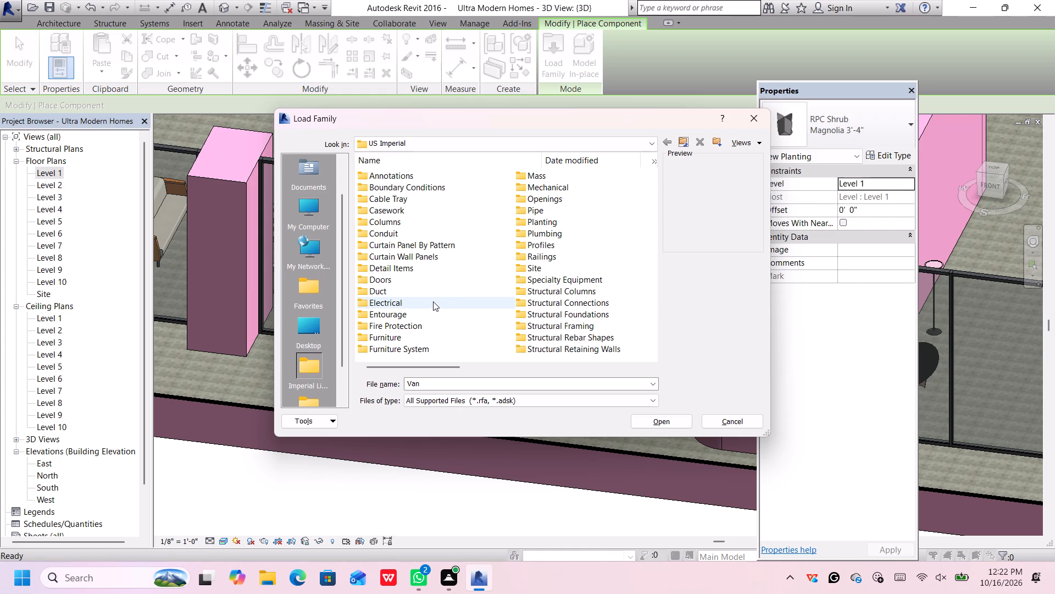
Look through the Detail Items library, including the Break Line family in Div 01-General, and return to the US Imperial folder.
click(424, 262)
double_click(418, 267)
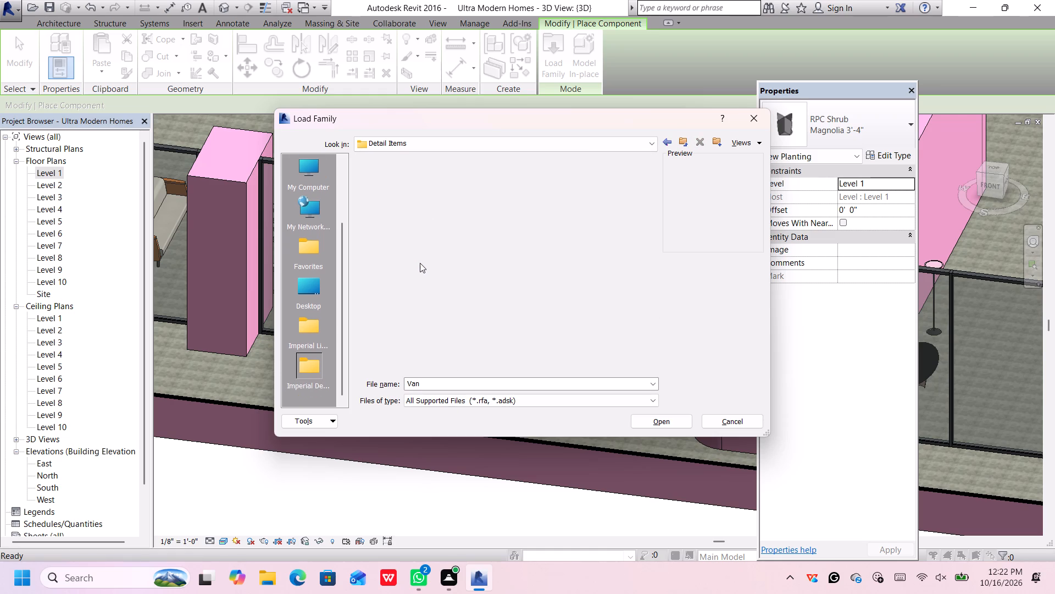
click(436, 180)
click(436, 204)
click(433, 231)
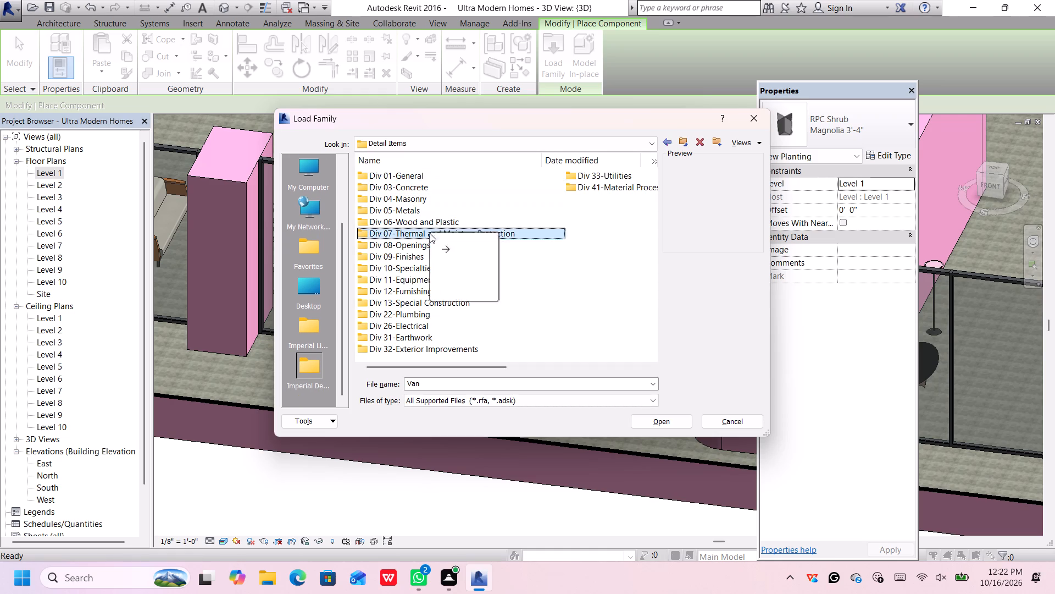
double_click(462, 181)
click(467, 180)
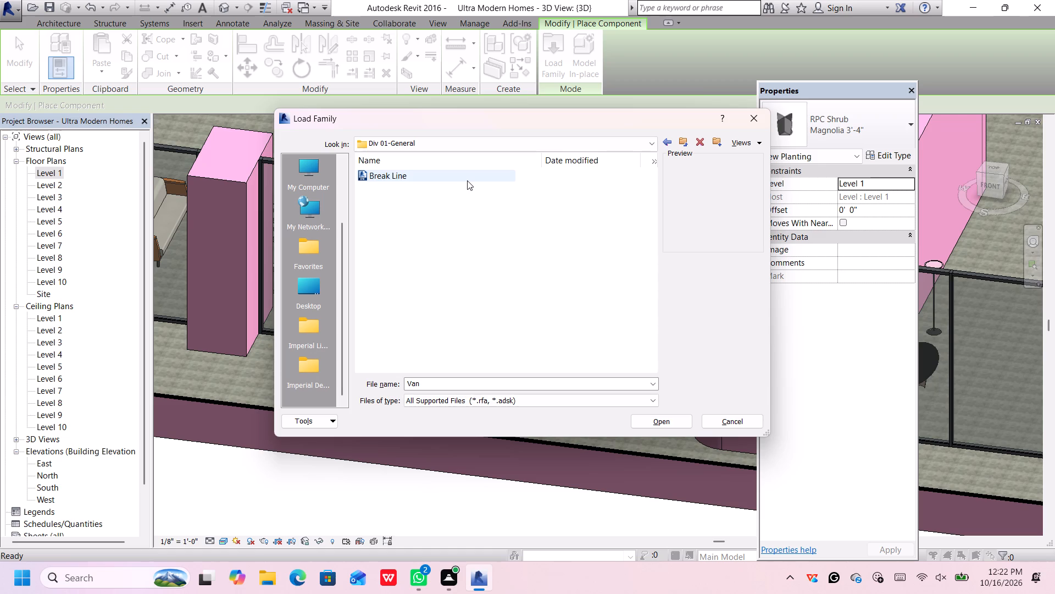
click(665, 141)
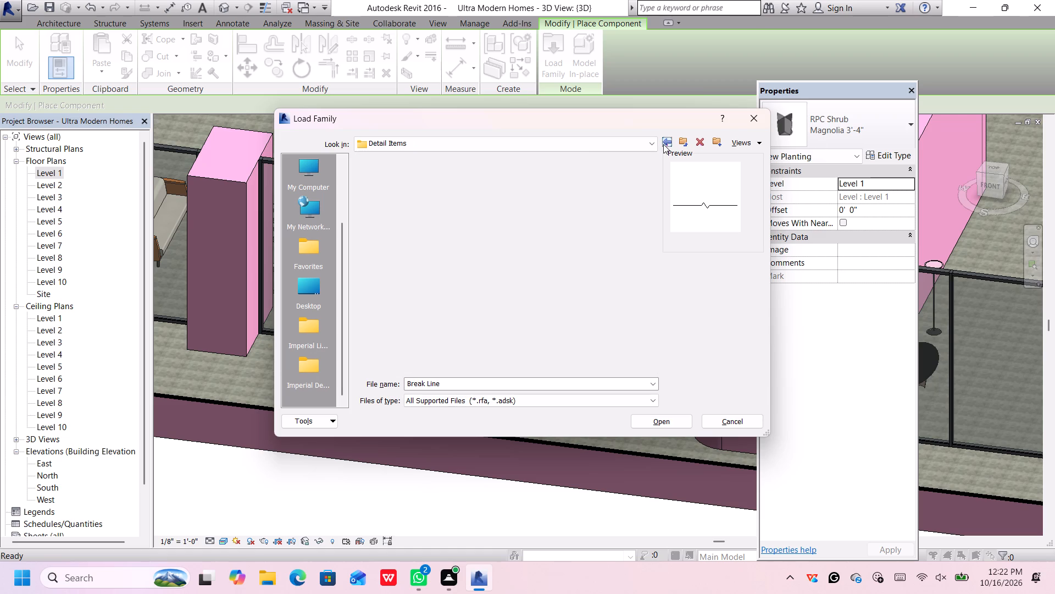
click(663, 144)
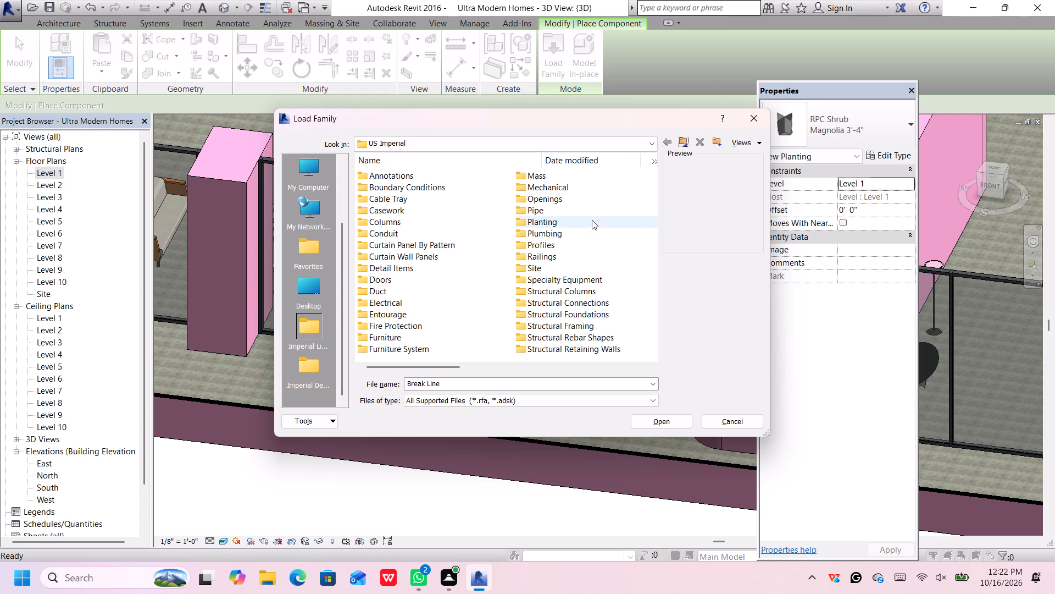
Preview the Accessories families in the Site library, from Bollard 1 to Trash Can, and load the Planter family.
click(570, 271)
double_click(570, 271)
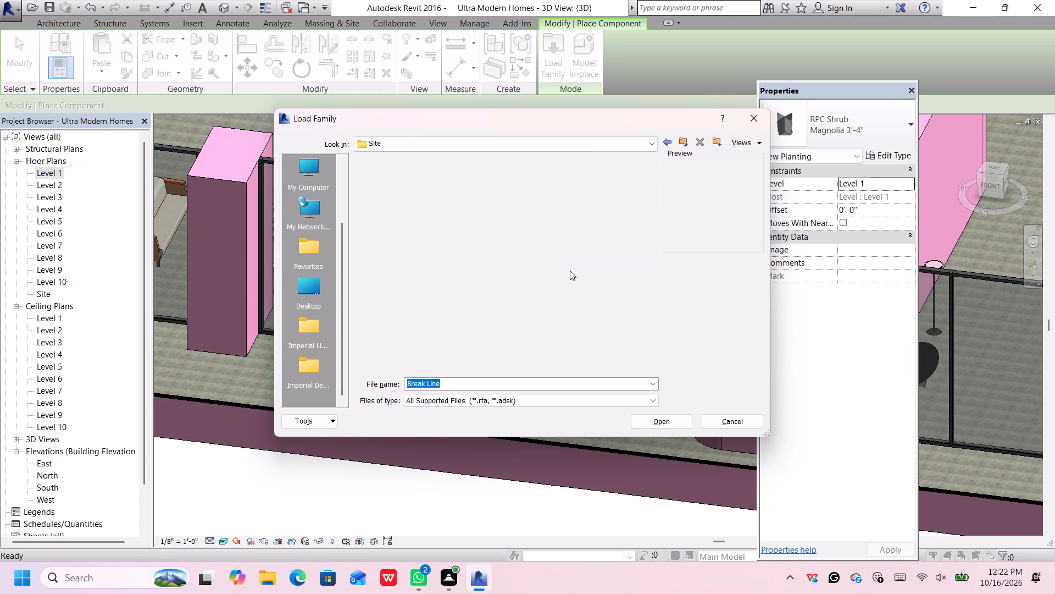
double_click(473, 177)
click(471, 179)
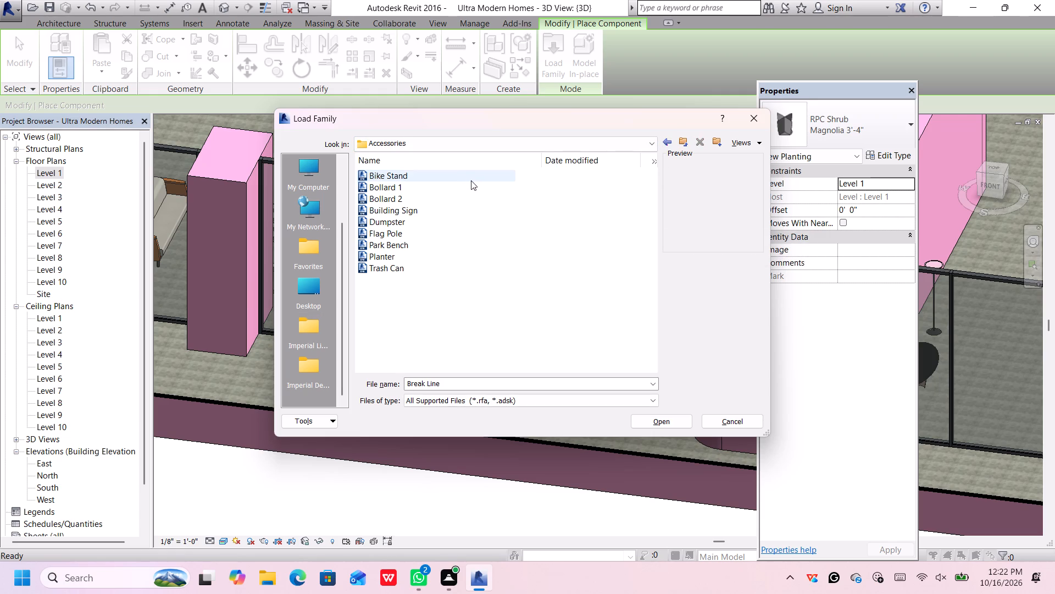
click(467, 188)
click(464, 201)
click(455, 211)
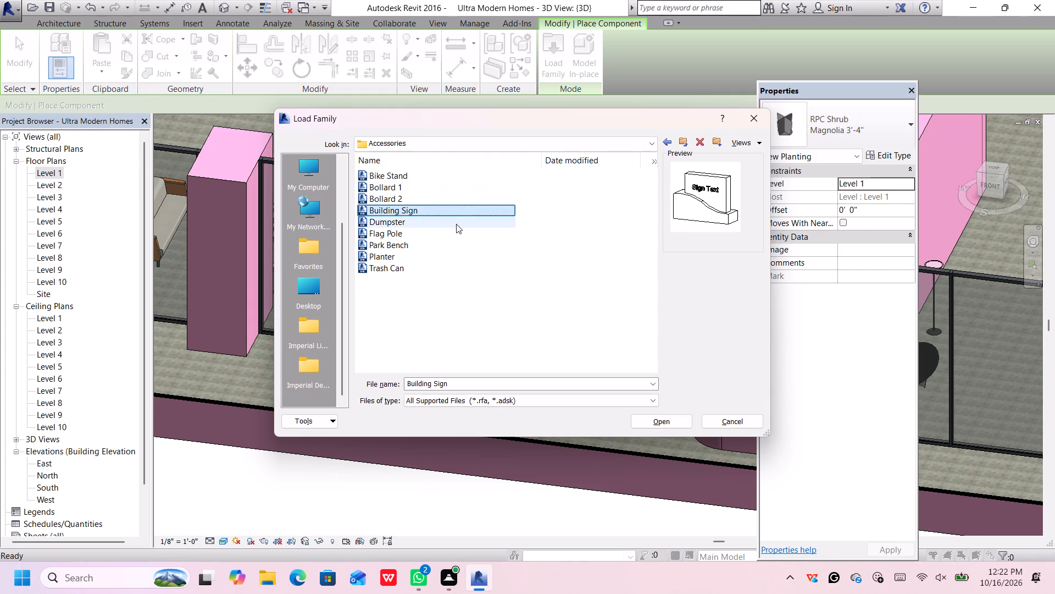
click(456, 224)
click(453, 240)
click(453, 251)
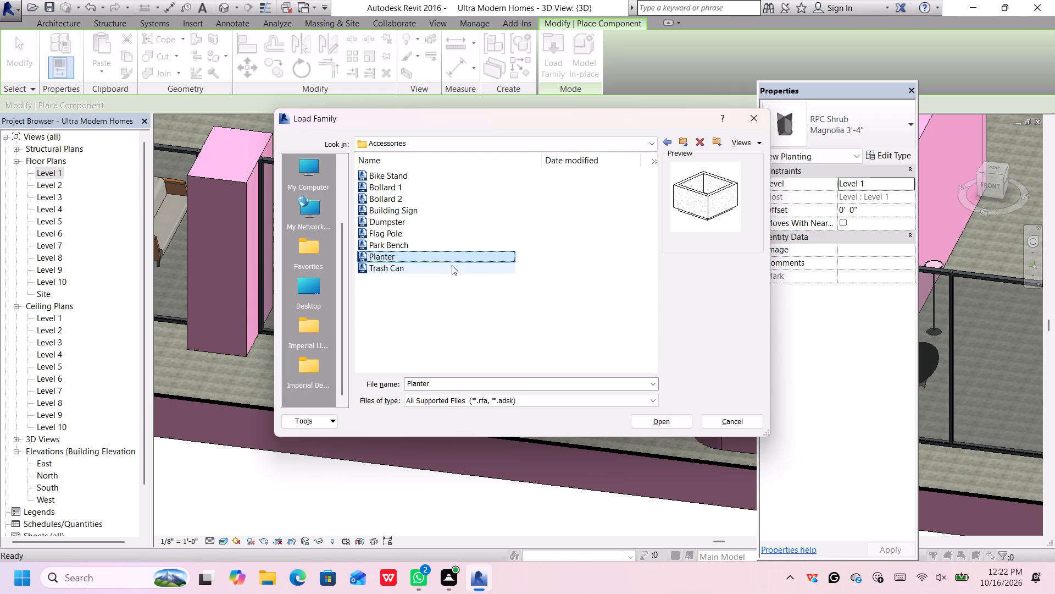
click(453, 267)
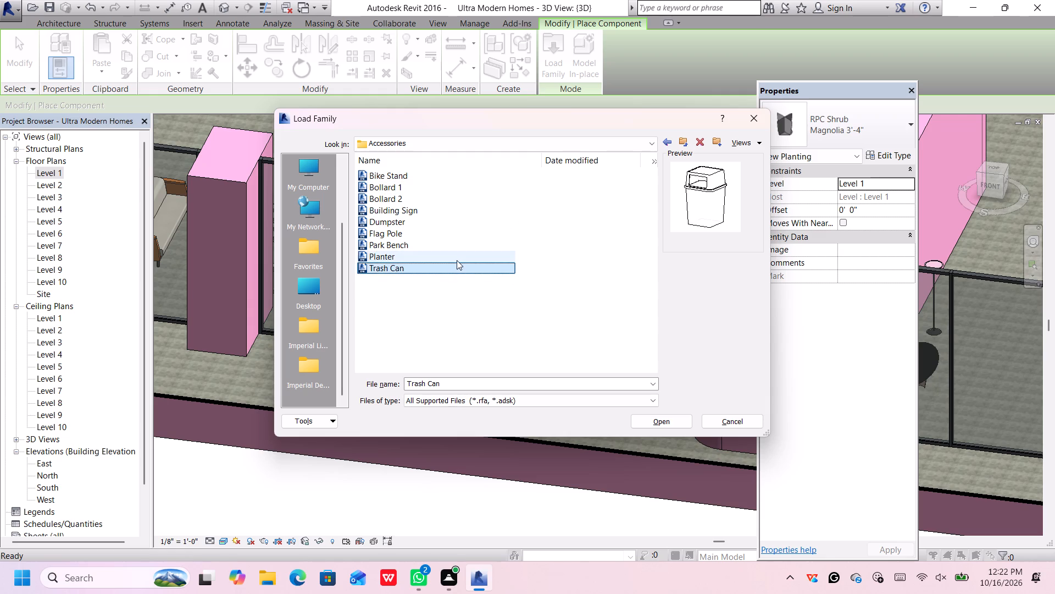
click(460, 256)
double_click(460, 256)
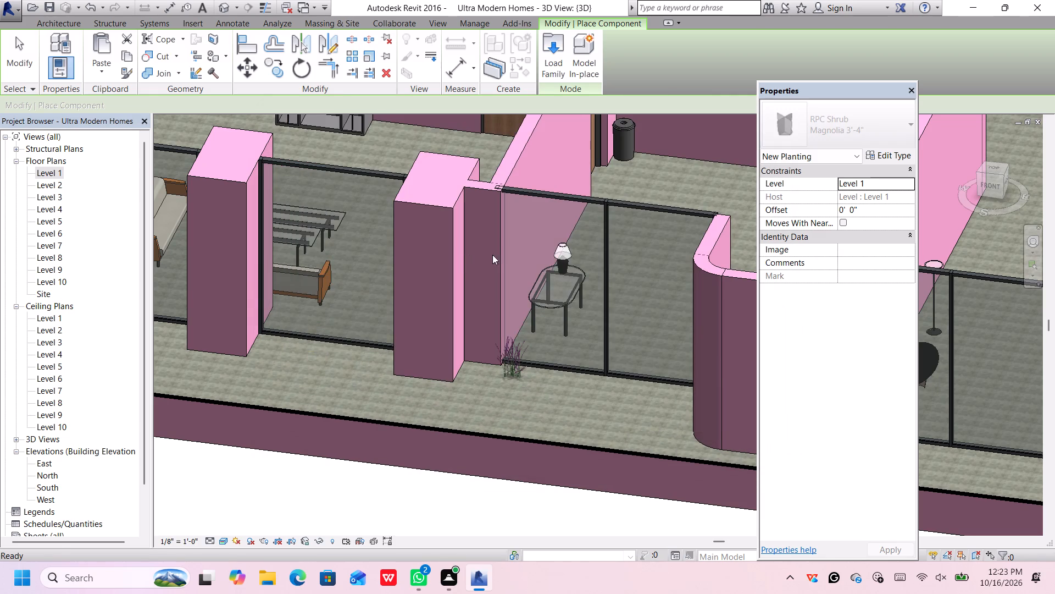
Place a 36" x 36" Planter on Level 1 in front of the oval glass table, beside the glazed front wall.
scroll(549, 289, up, 3)
scroll(551, 290, down, 1)
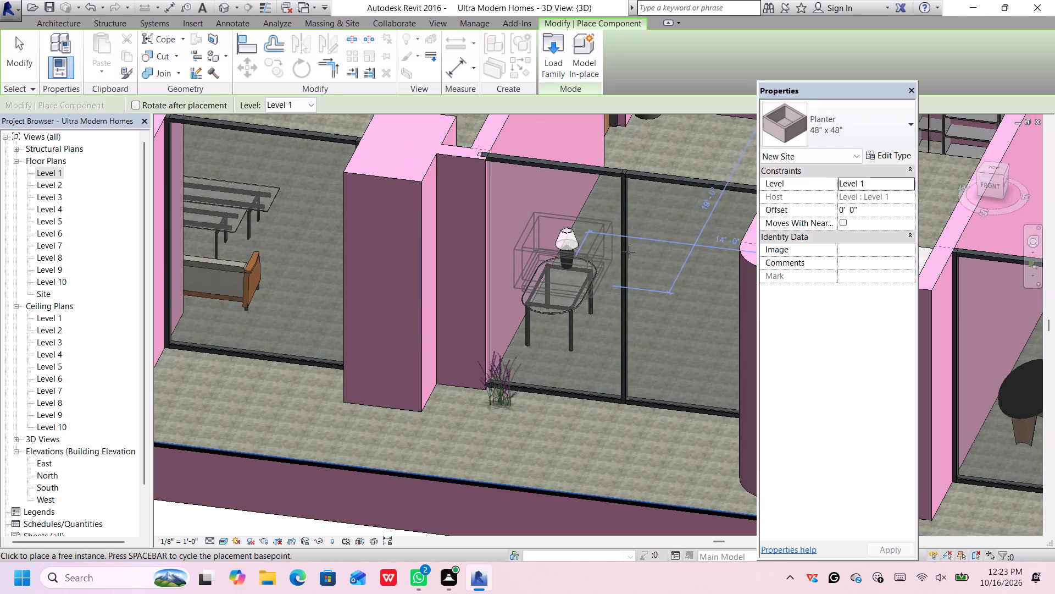
click(803, 122)
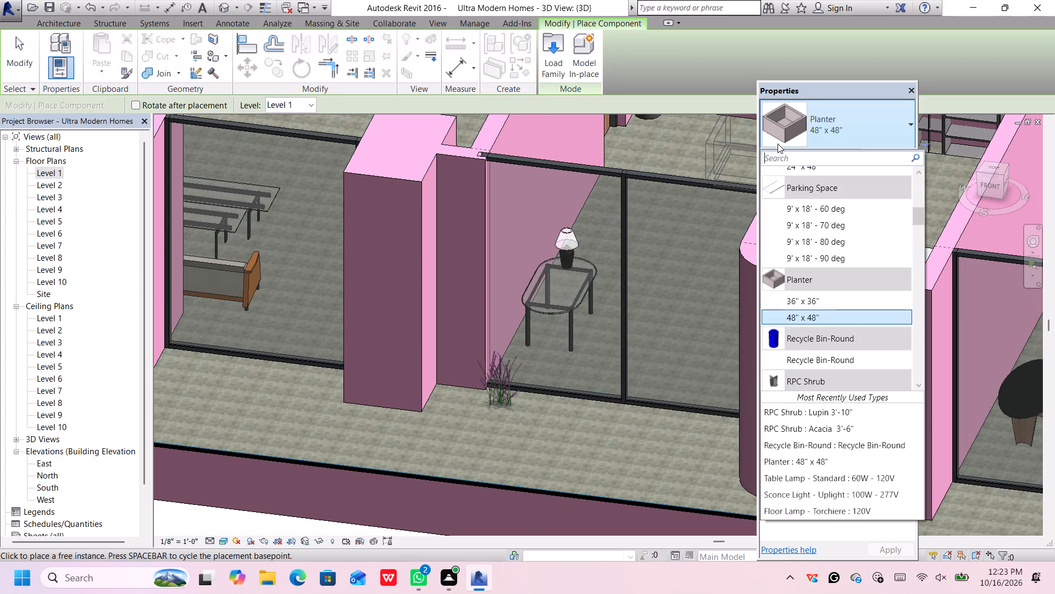
click(821, 300)
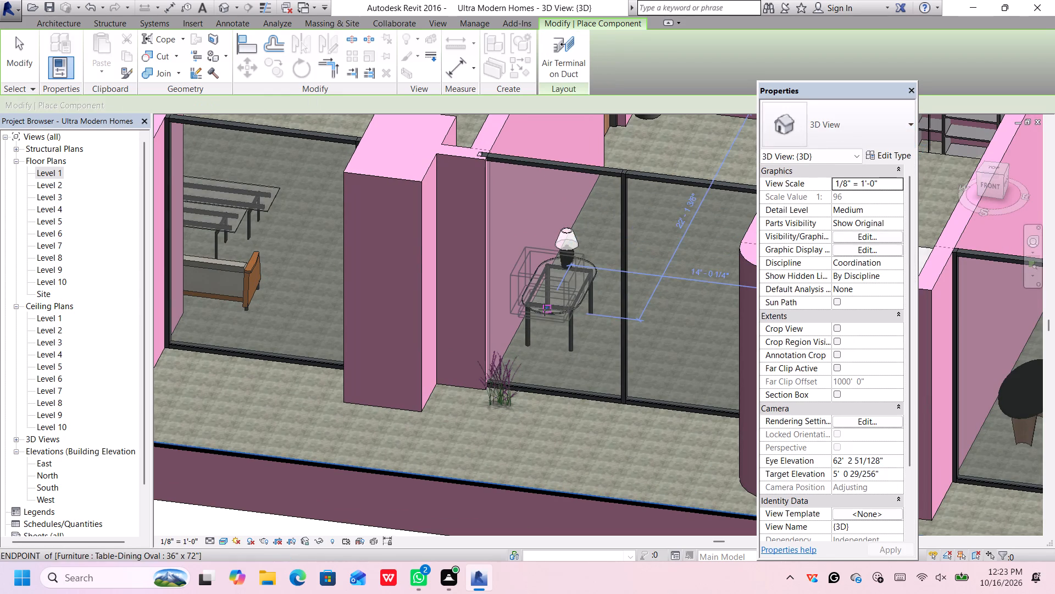
click(536, 373)
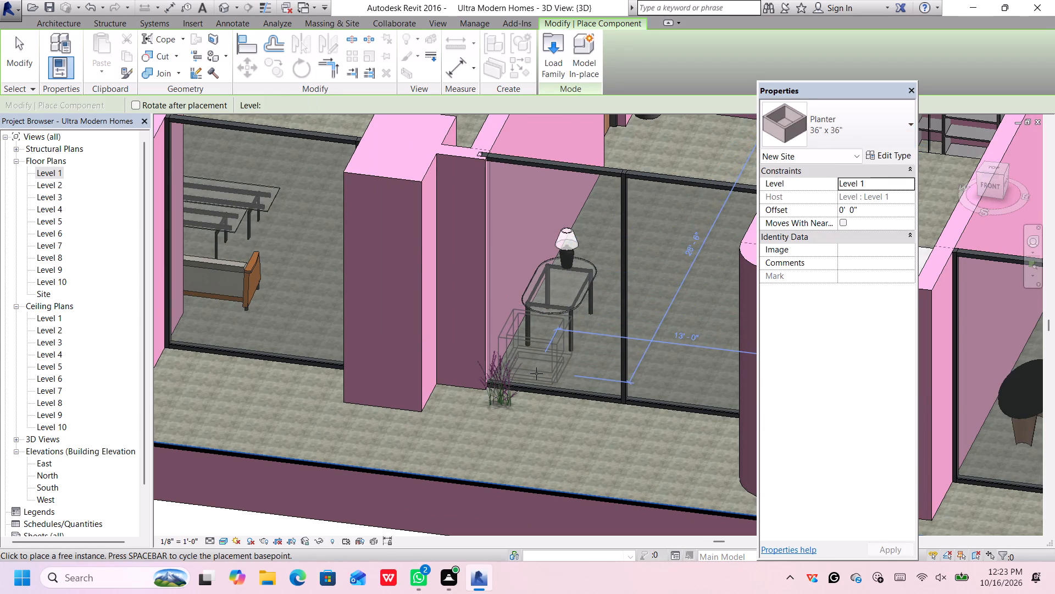
Place two more 36" x 36" planters: one beside the sofa behind the curved glazing, one in the room with the round black table.
scroll(653, 295, down, 5)
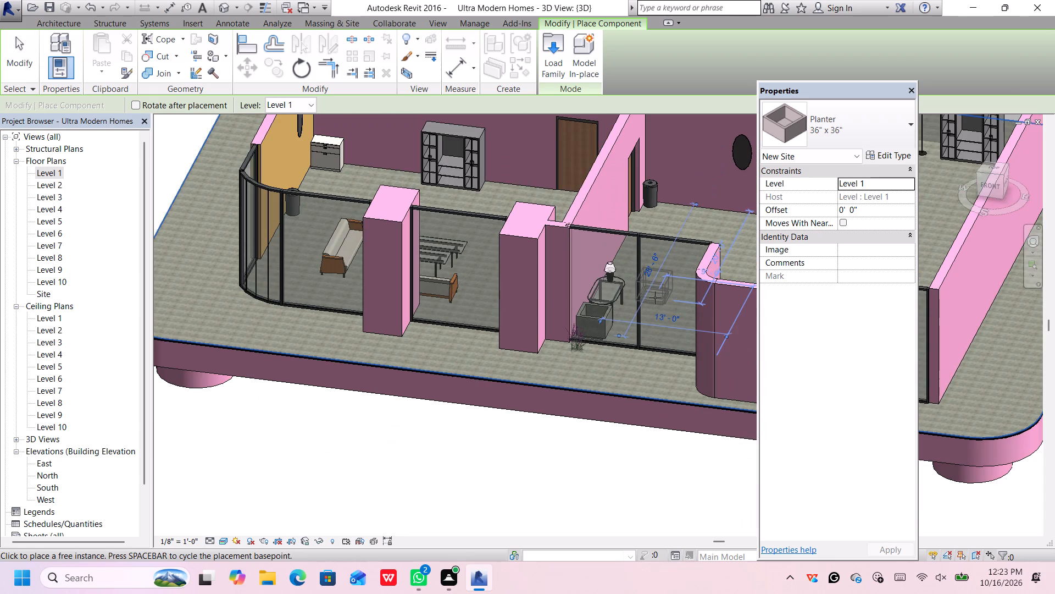
middle_drag(653, 298, 595, 276)
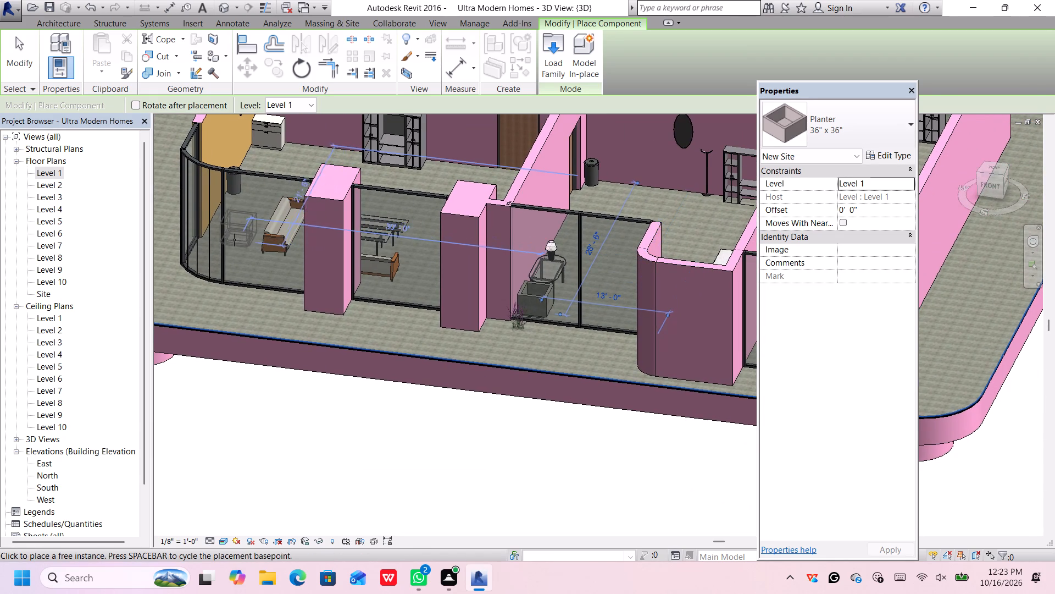
scroll(227, 235, up, 5)
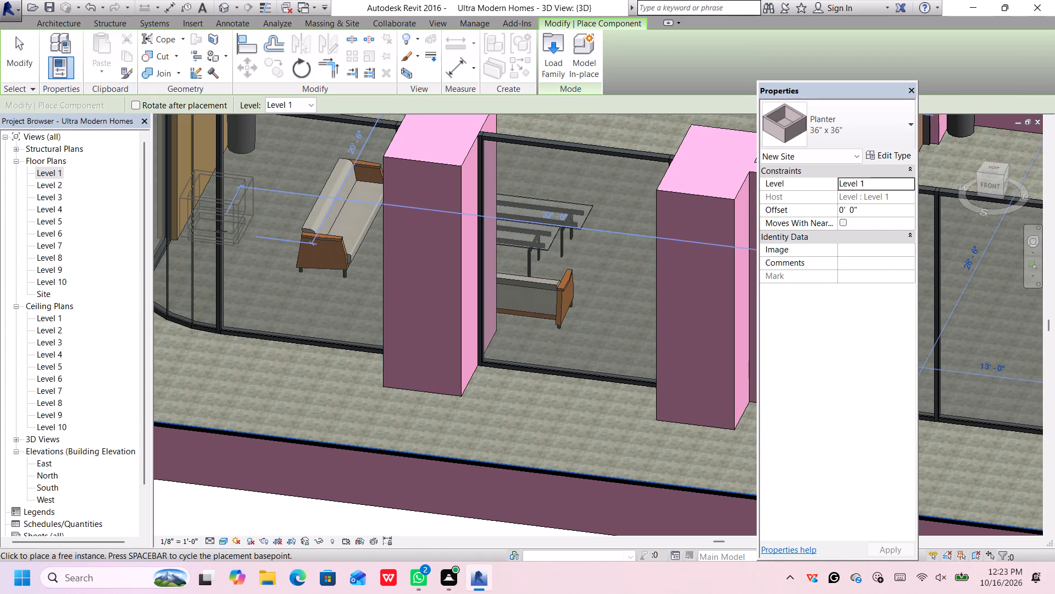
click(221, 231)
scroll(222, 231, down, 7)
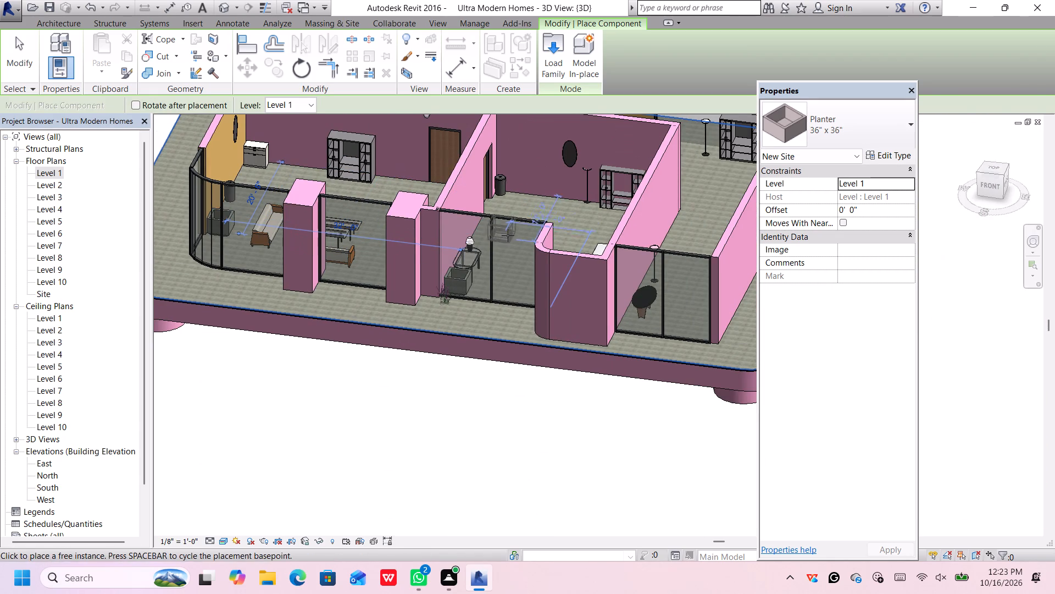
middle_drag(695, 235, 687, 238)
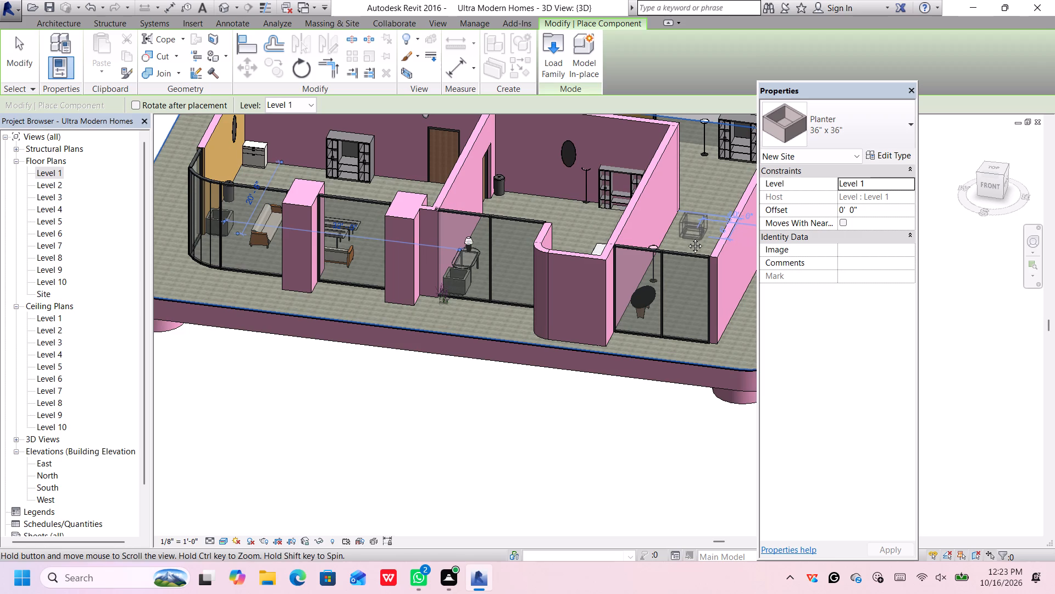
middle_drag(687, 238, 683, 243)
click(678, 230)
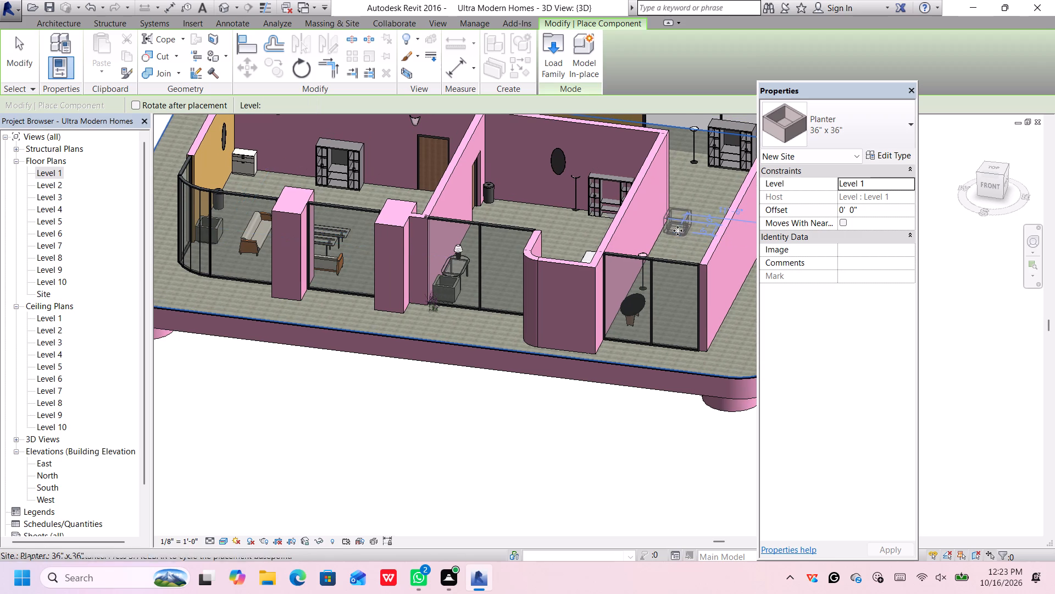
Place a 36" x 36" planter beside the round bin against the middle room's back wall and finish placing components.
middle_drag(702, 193, 707, 233)
middle_click(707, 233)
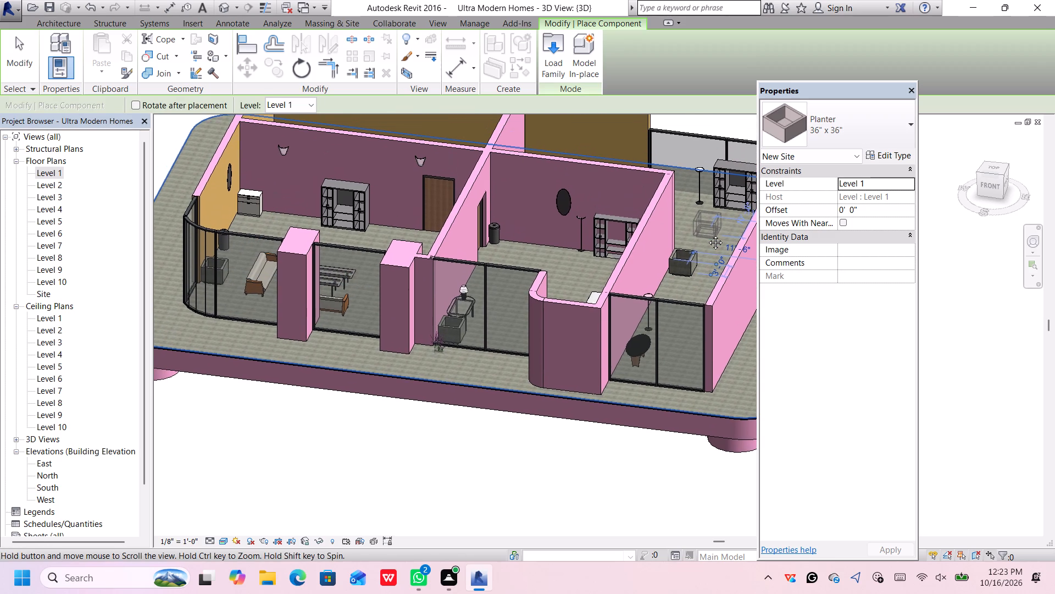
middle_click(707, 234)
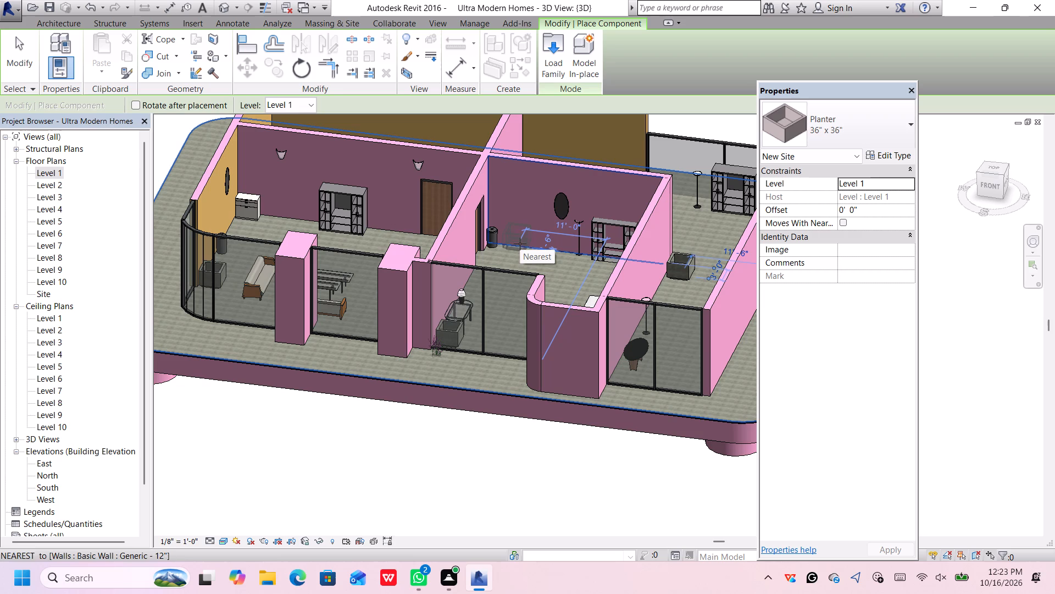
click(520, 244)
key(Escape)
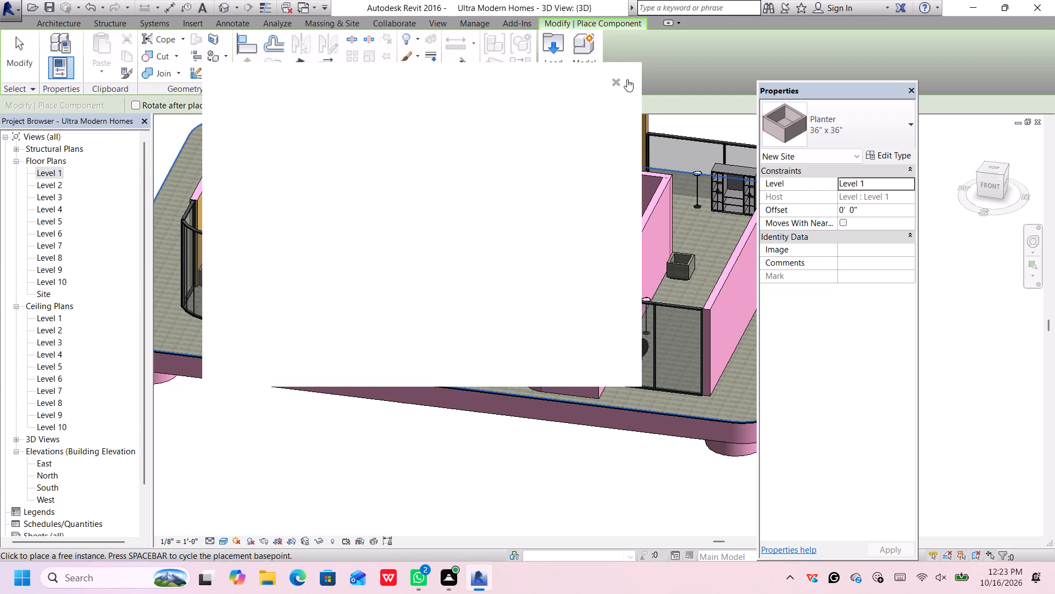
click(615, 81)
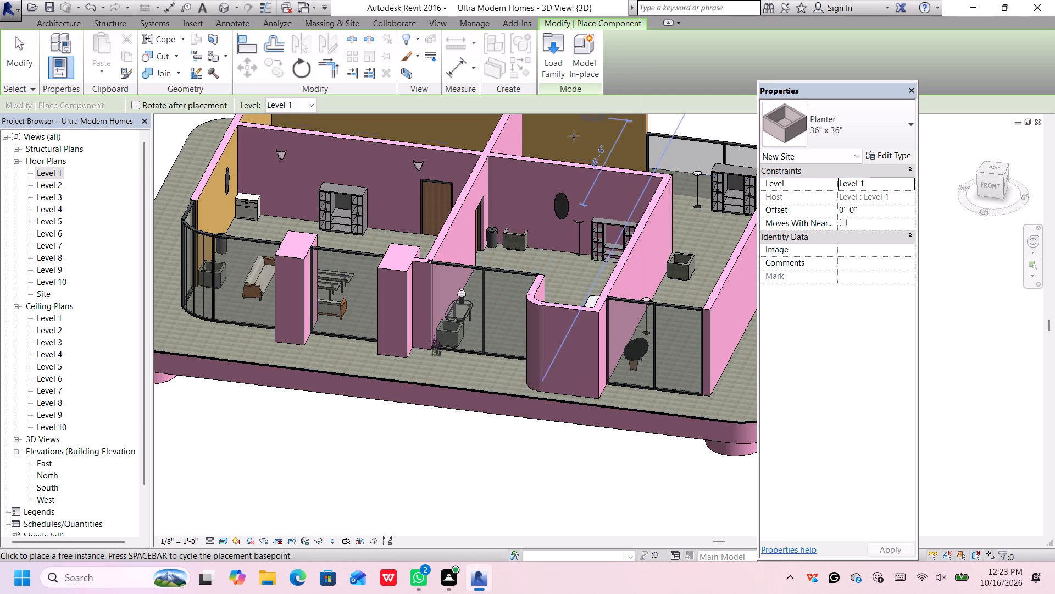
key(Escape)
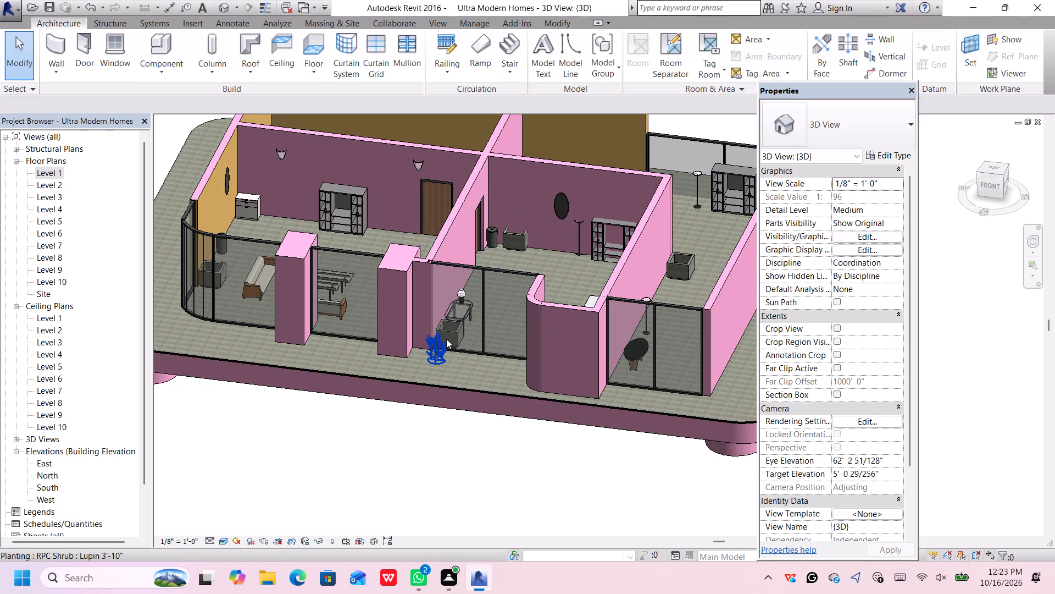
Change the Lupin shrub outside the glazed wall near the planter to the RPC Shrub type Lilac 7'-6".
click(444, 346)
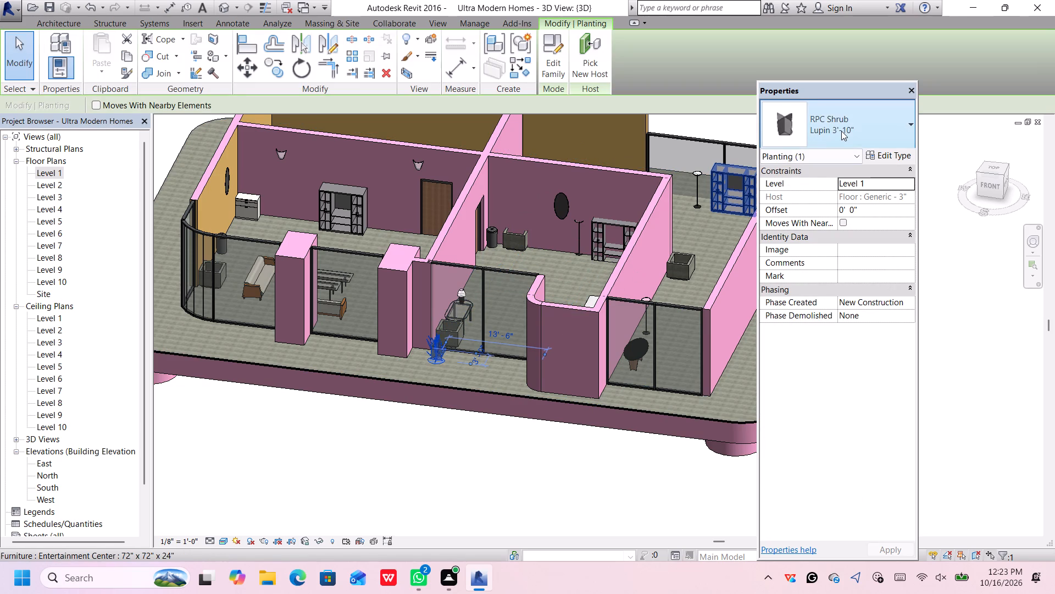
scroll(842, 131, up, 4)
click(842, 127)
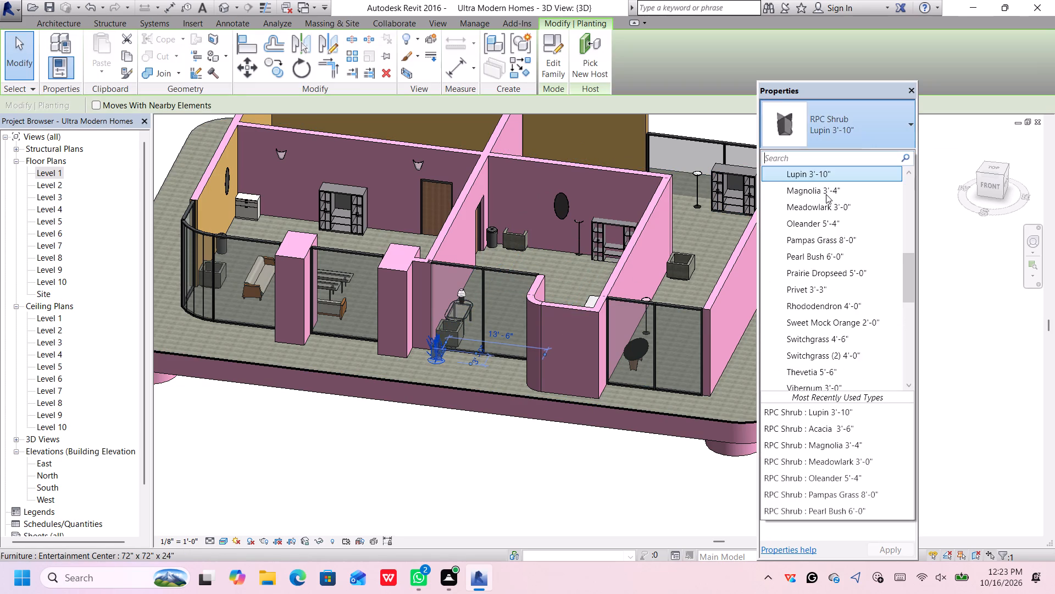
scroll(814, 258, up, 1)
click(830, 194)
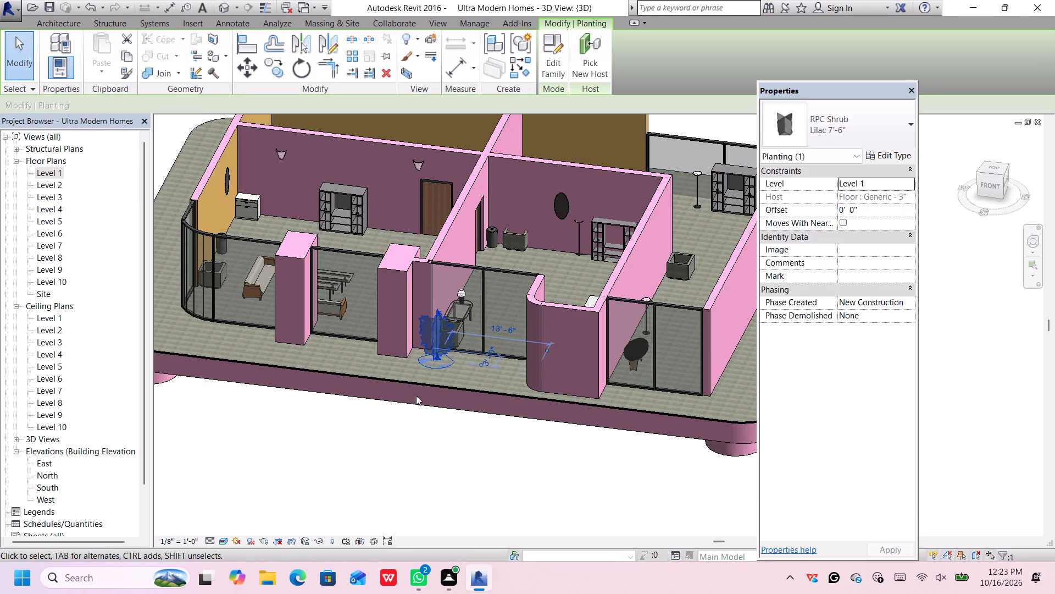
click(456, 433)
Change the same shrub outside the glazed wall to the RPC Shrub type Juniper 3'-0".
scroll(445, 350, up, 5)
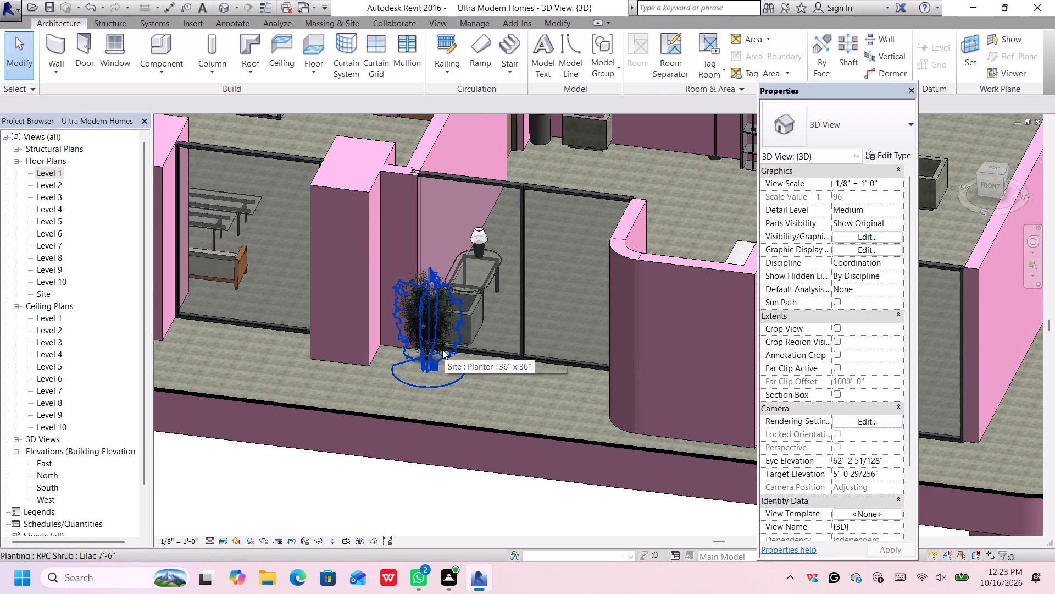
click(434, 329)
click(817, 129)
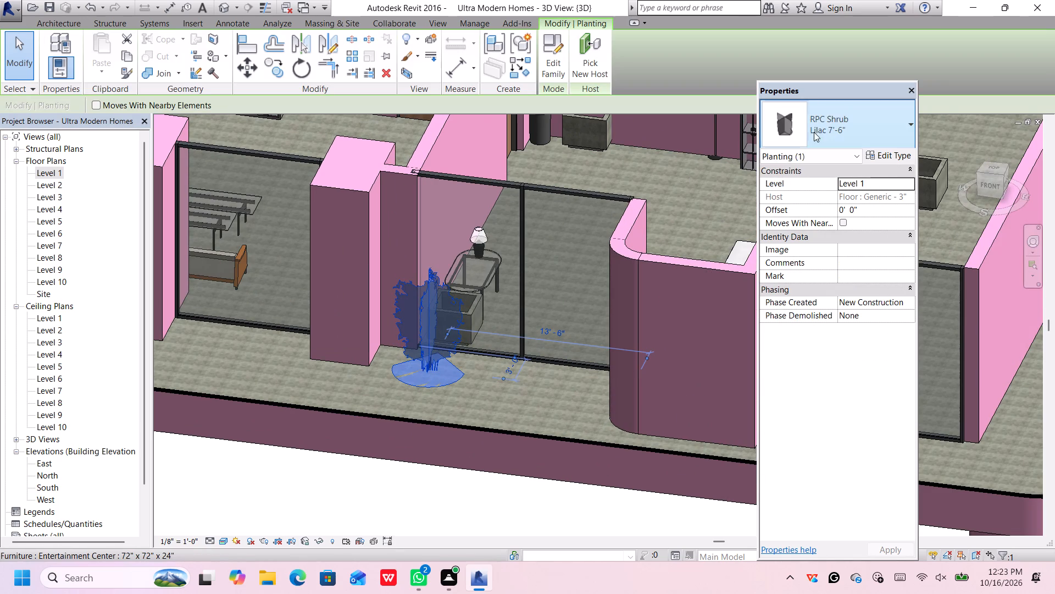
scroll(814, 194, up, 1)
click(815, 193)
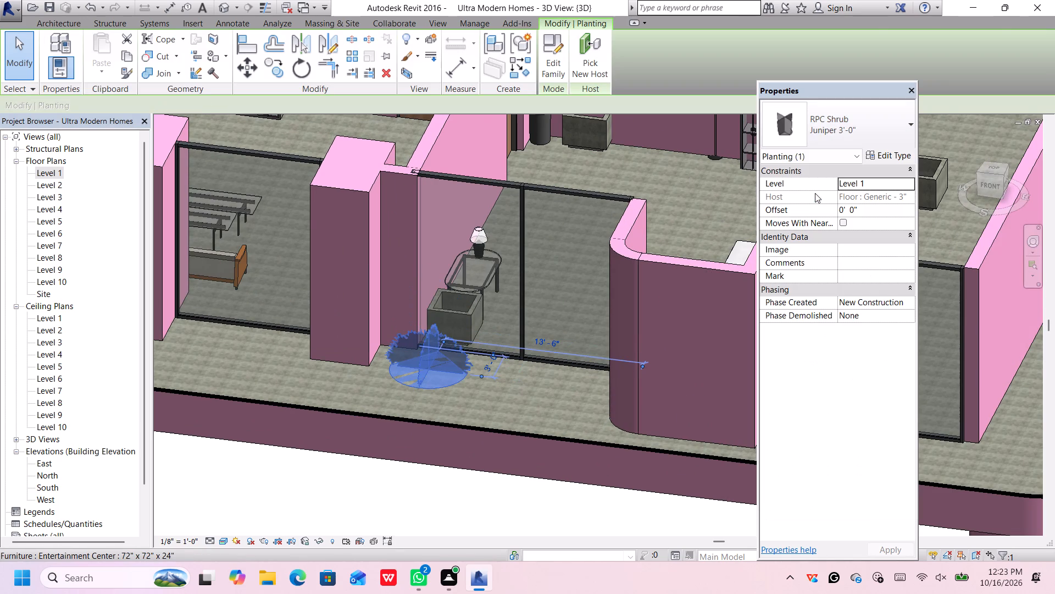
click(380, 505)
Change the shrub outside the glazed wall to the RPC Shrub type Hydrangea 3'-9".
click(448, 354)
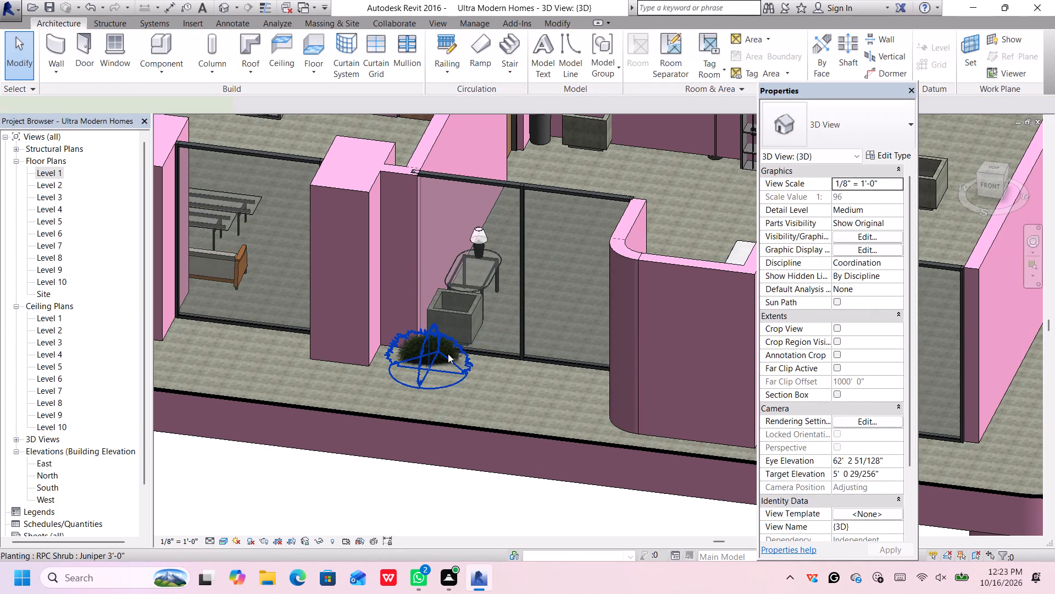
click(827, 136)
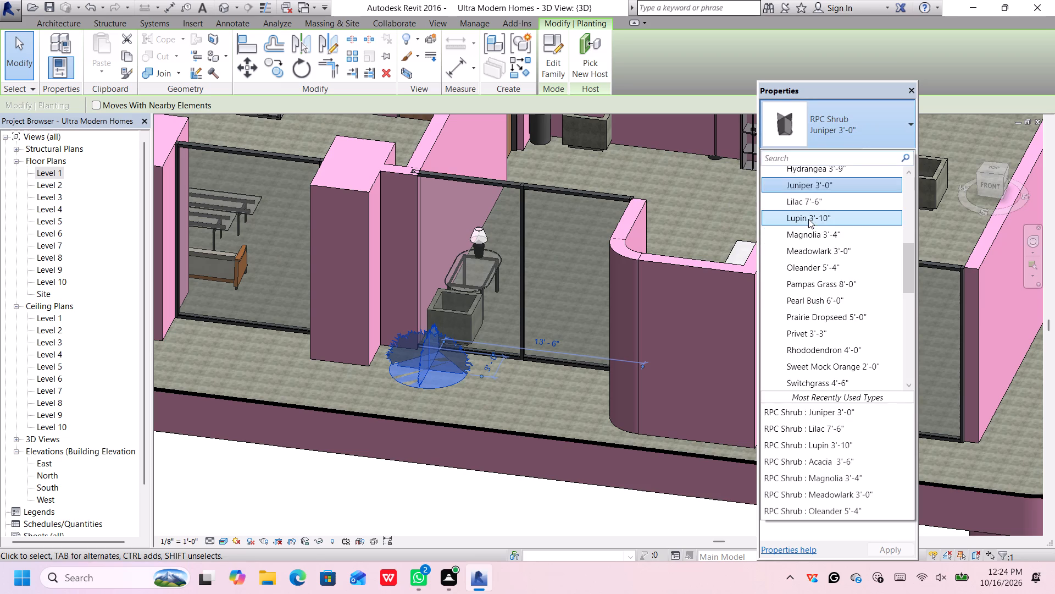
scroll(808, 219, up, 2)
click(806, 232)
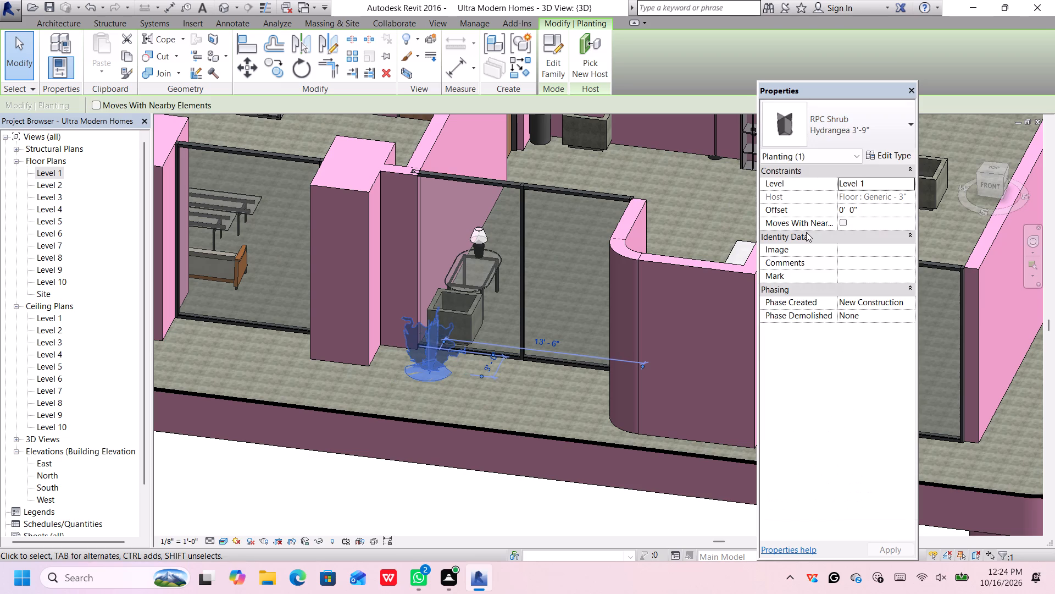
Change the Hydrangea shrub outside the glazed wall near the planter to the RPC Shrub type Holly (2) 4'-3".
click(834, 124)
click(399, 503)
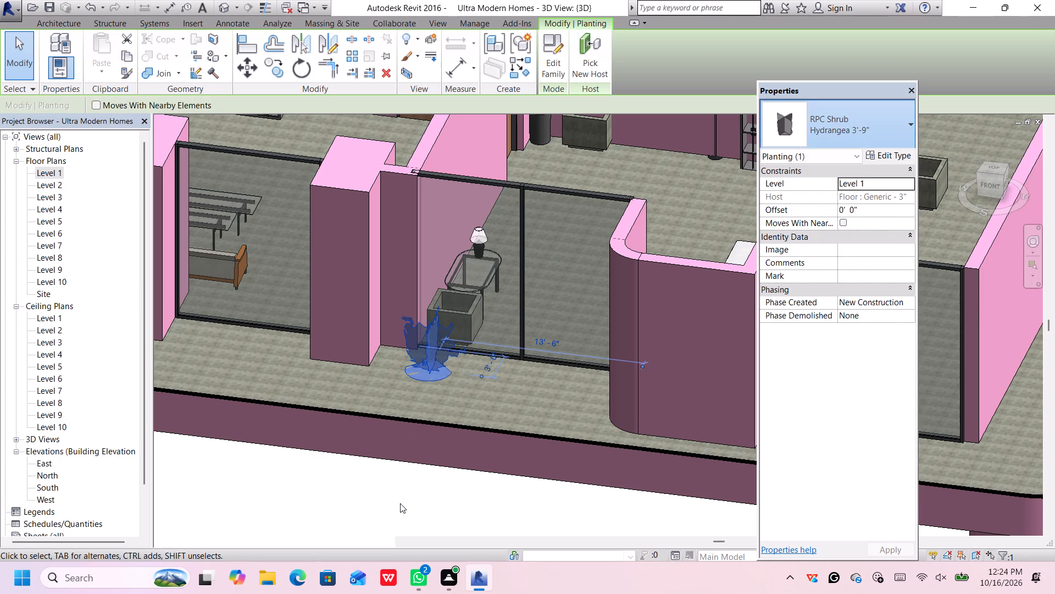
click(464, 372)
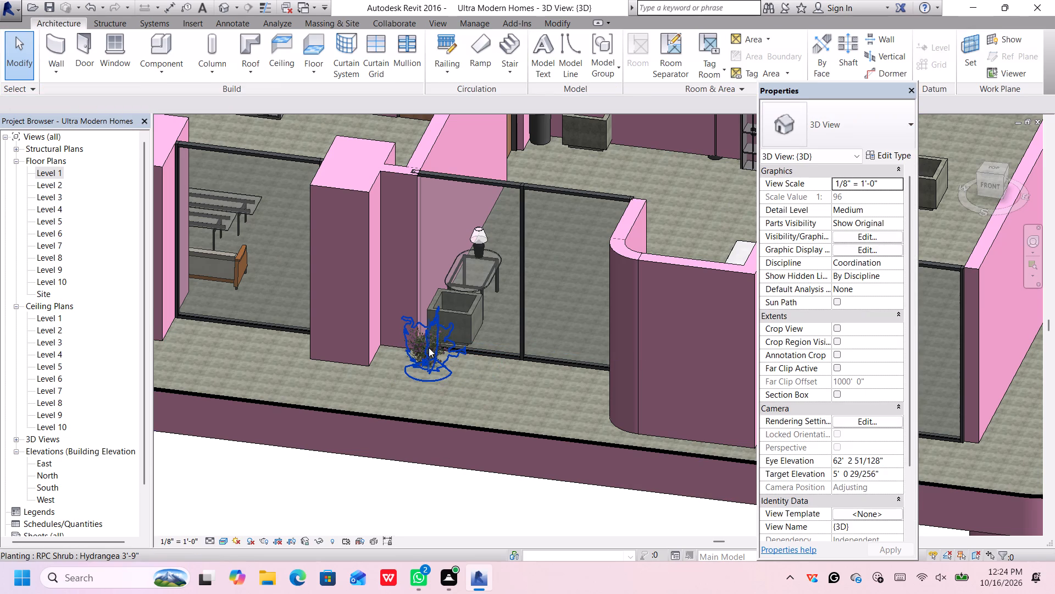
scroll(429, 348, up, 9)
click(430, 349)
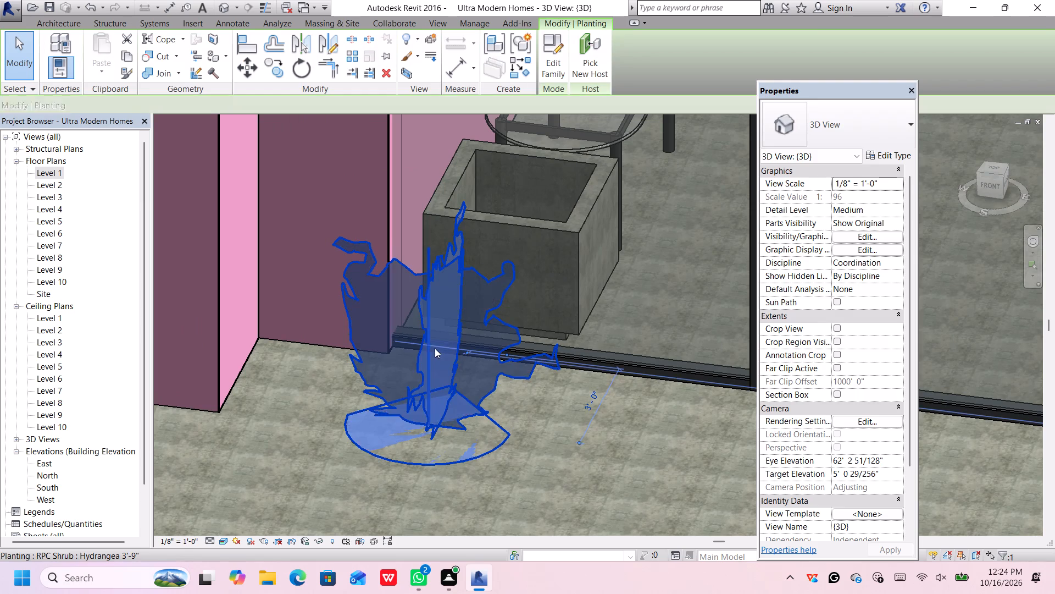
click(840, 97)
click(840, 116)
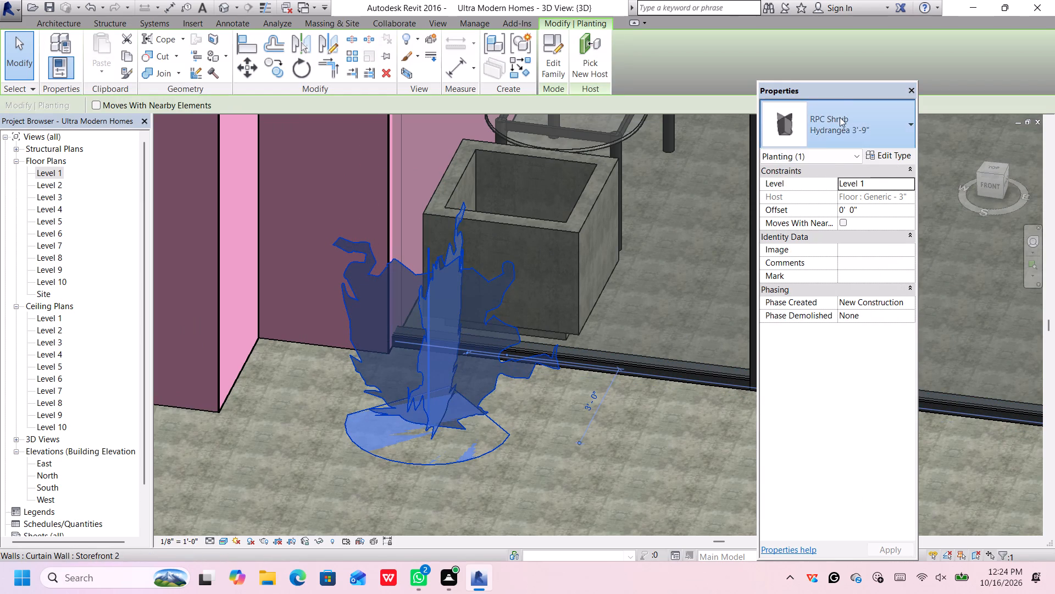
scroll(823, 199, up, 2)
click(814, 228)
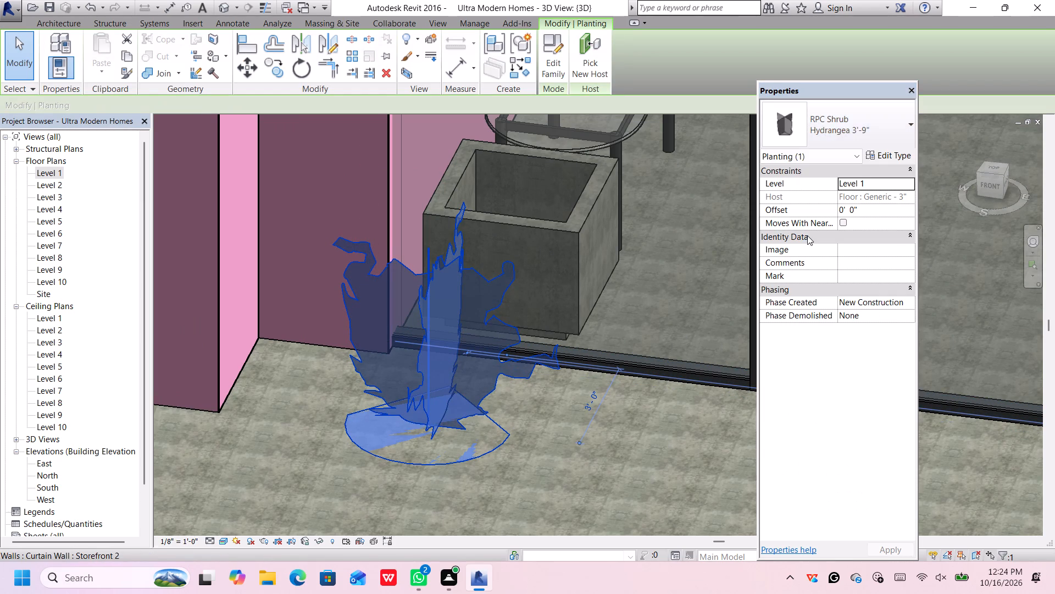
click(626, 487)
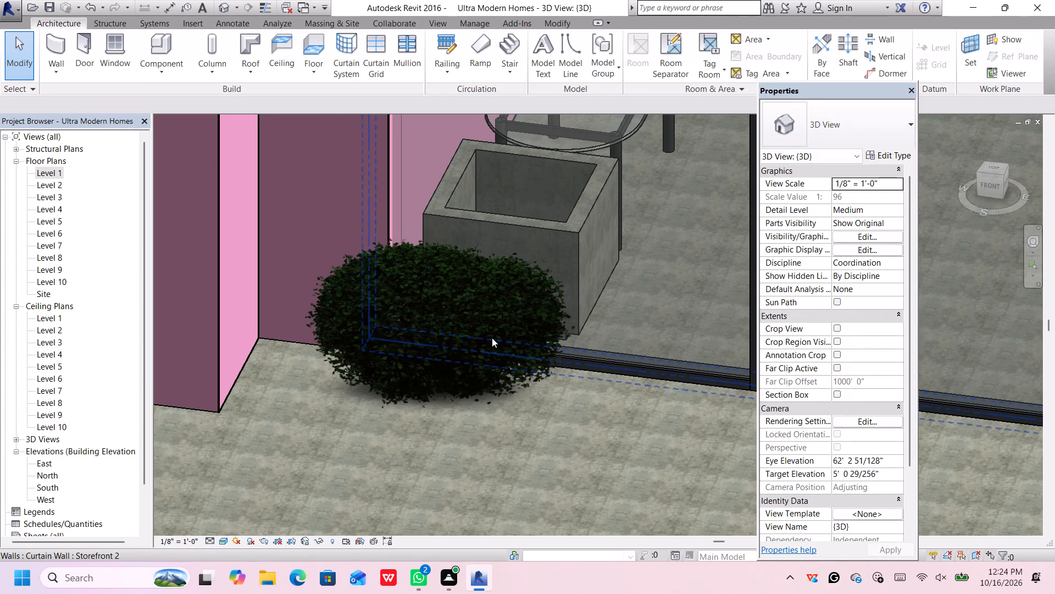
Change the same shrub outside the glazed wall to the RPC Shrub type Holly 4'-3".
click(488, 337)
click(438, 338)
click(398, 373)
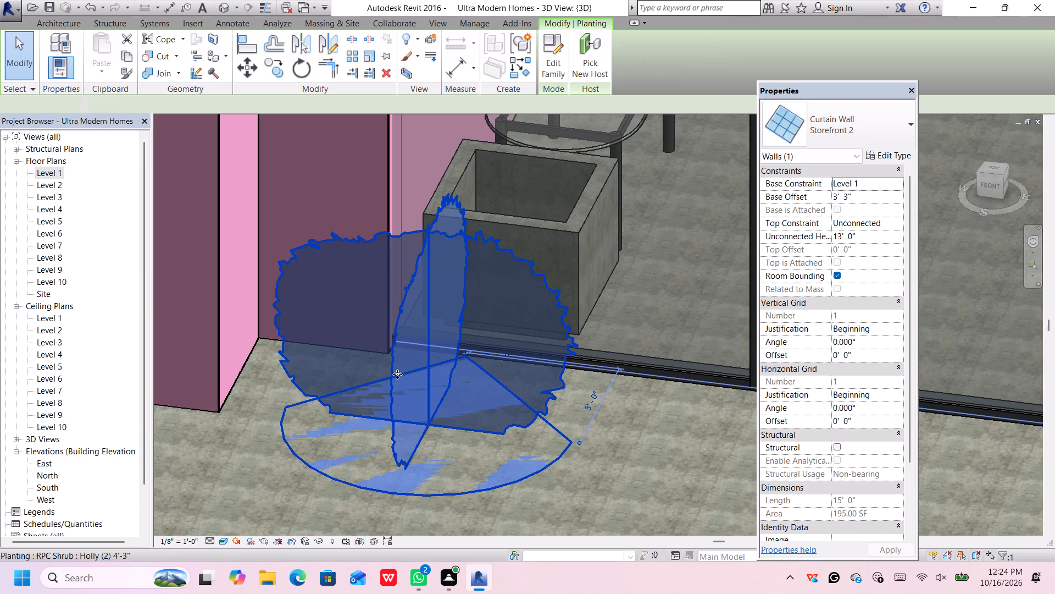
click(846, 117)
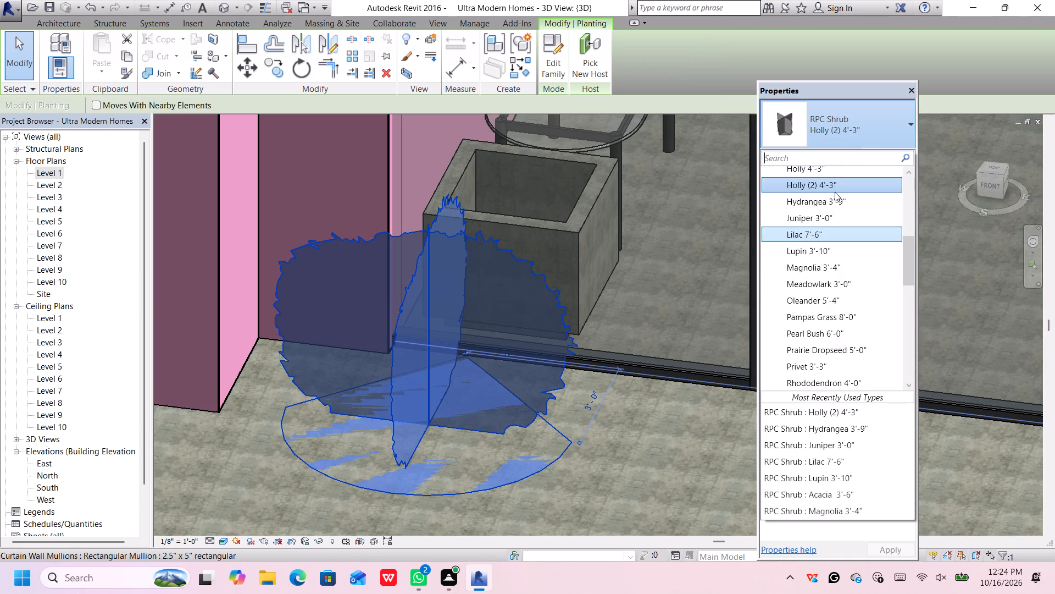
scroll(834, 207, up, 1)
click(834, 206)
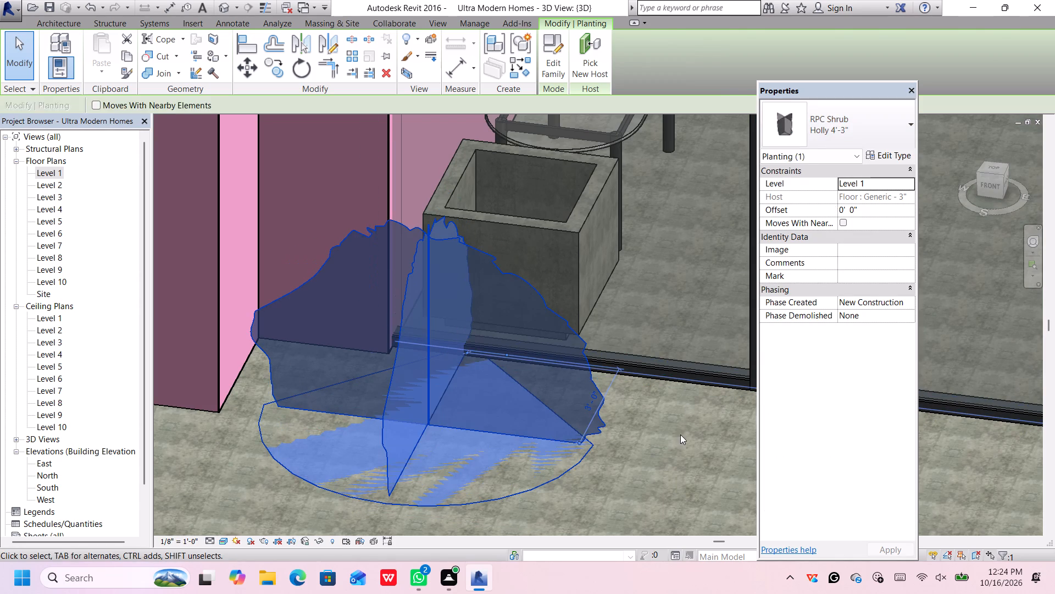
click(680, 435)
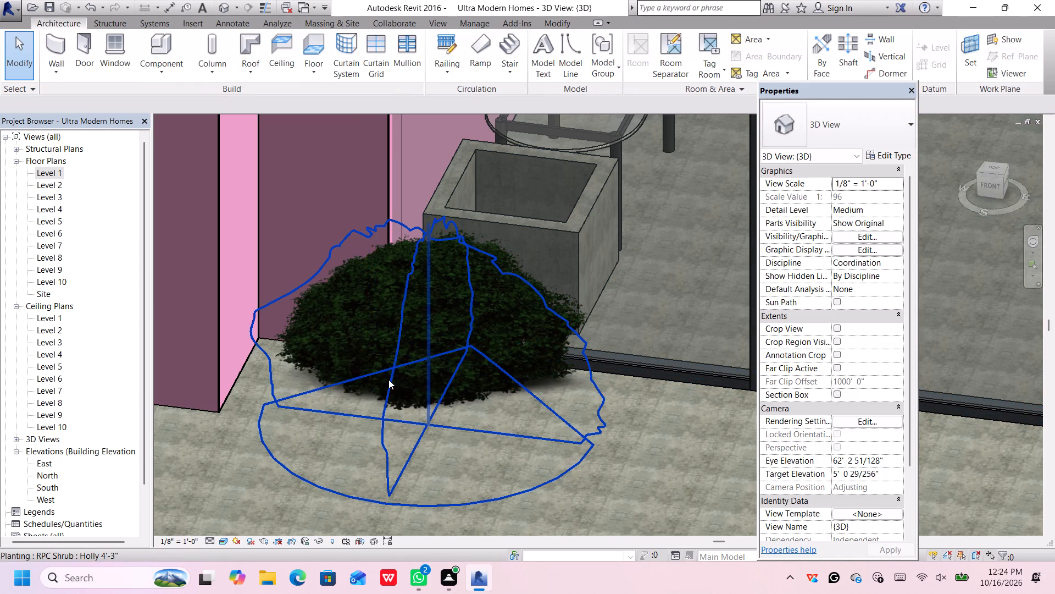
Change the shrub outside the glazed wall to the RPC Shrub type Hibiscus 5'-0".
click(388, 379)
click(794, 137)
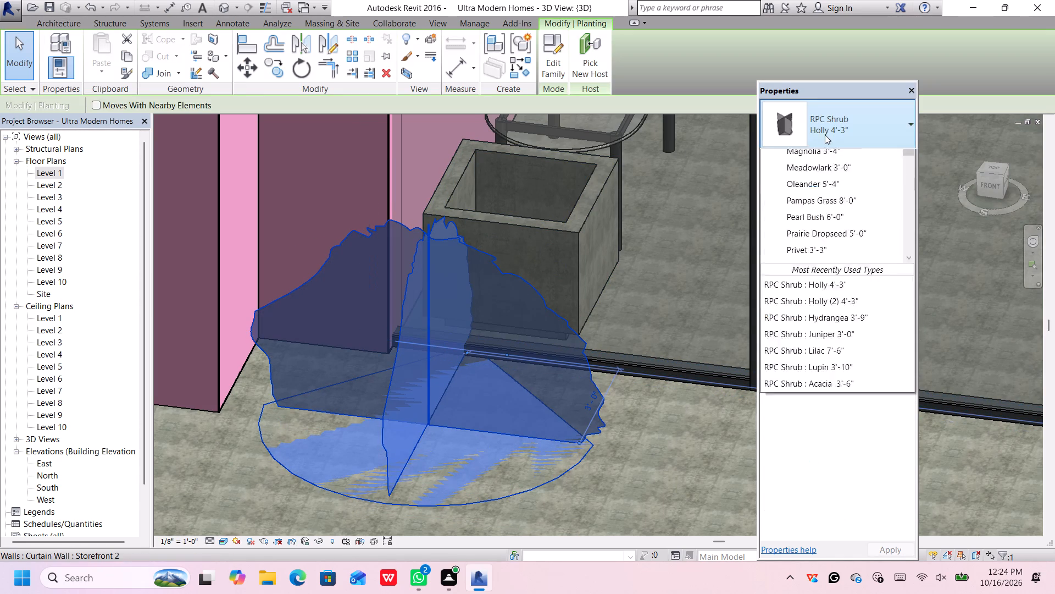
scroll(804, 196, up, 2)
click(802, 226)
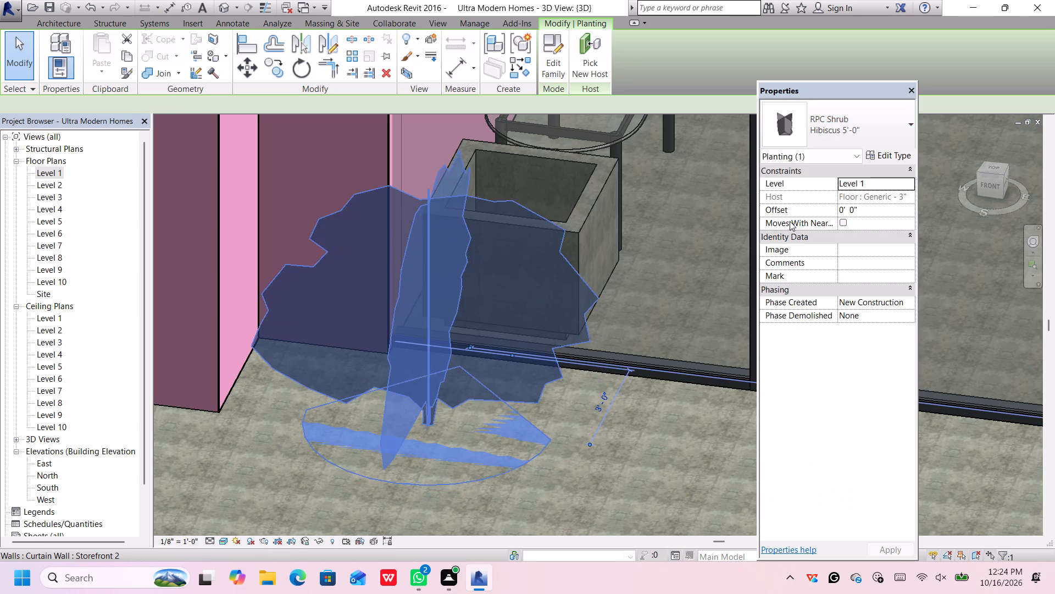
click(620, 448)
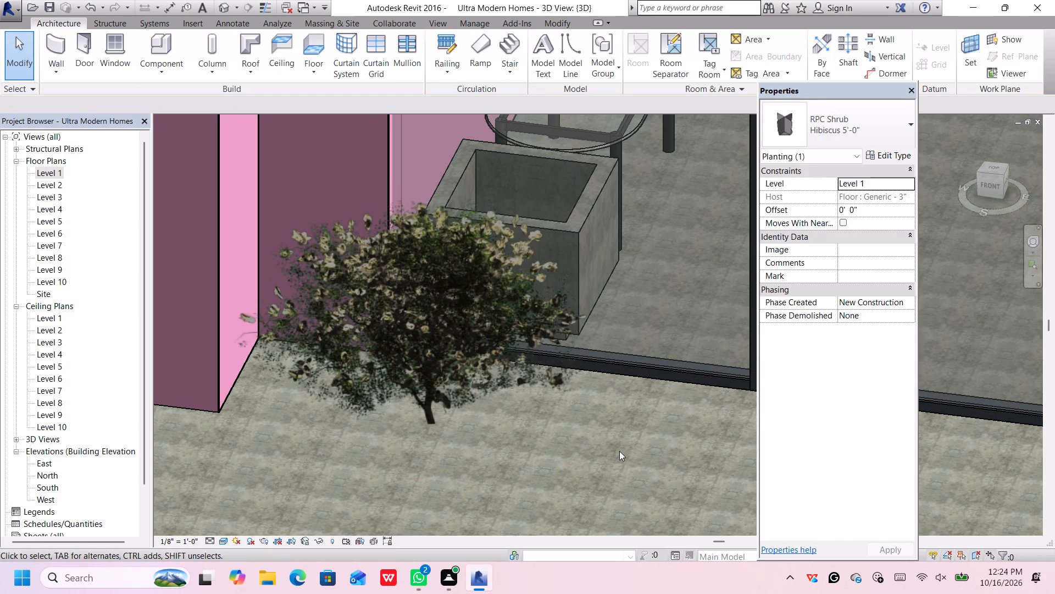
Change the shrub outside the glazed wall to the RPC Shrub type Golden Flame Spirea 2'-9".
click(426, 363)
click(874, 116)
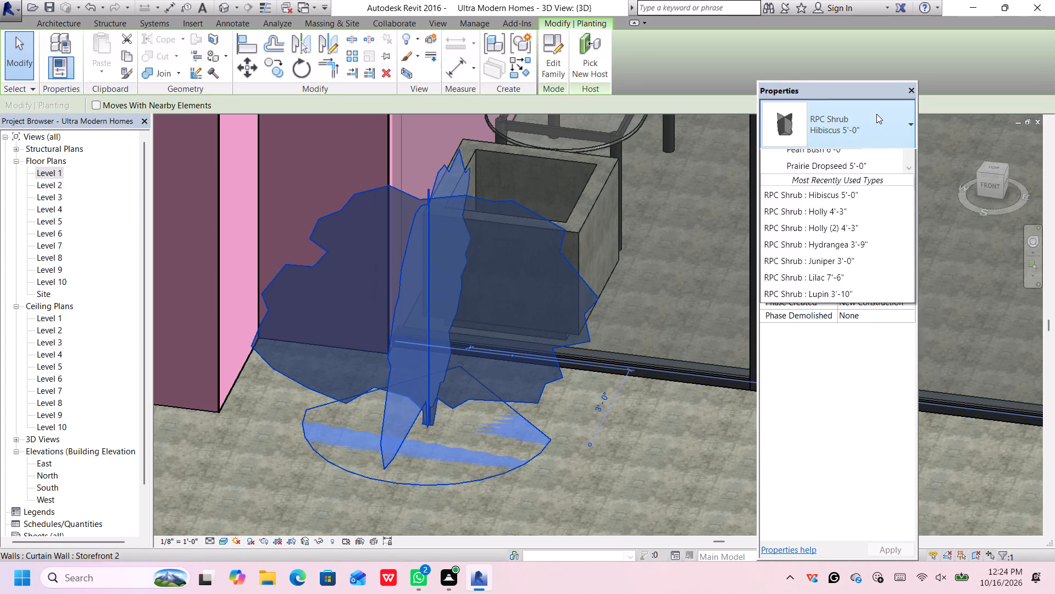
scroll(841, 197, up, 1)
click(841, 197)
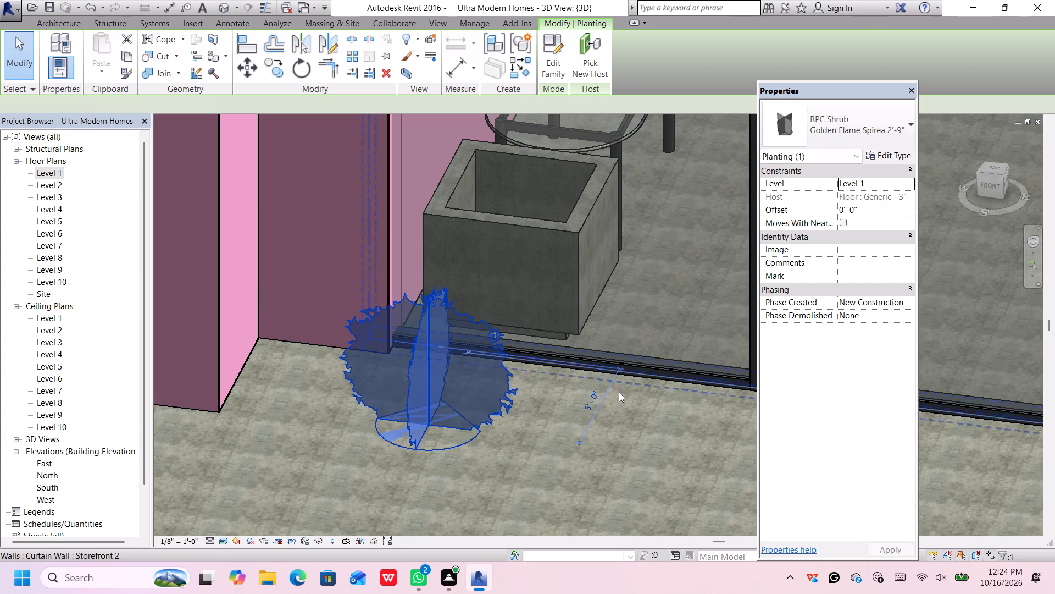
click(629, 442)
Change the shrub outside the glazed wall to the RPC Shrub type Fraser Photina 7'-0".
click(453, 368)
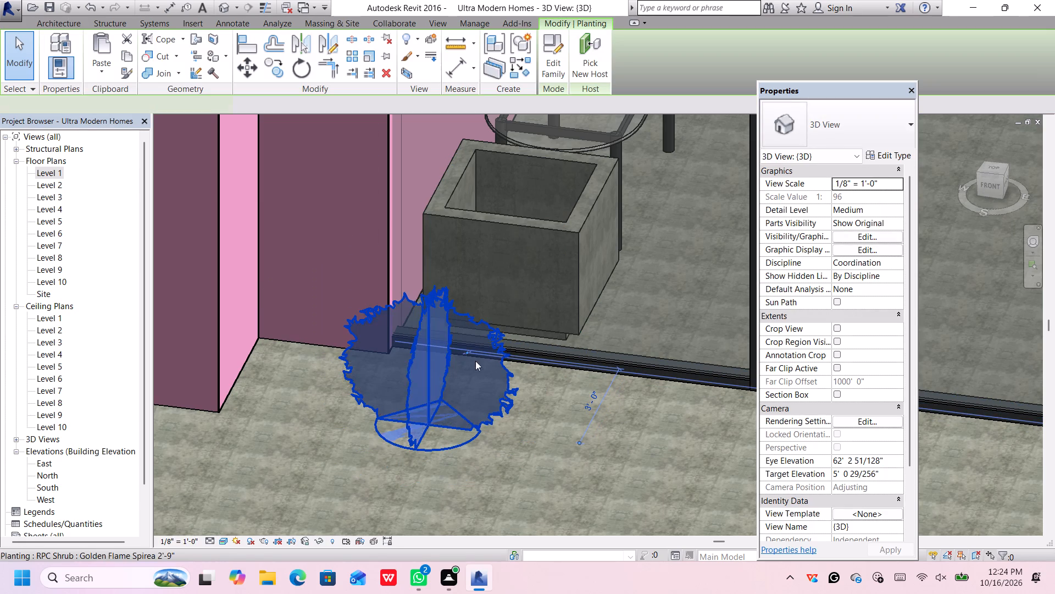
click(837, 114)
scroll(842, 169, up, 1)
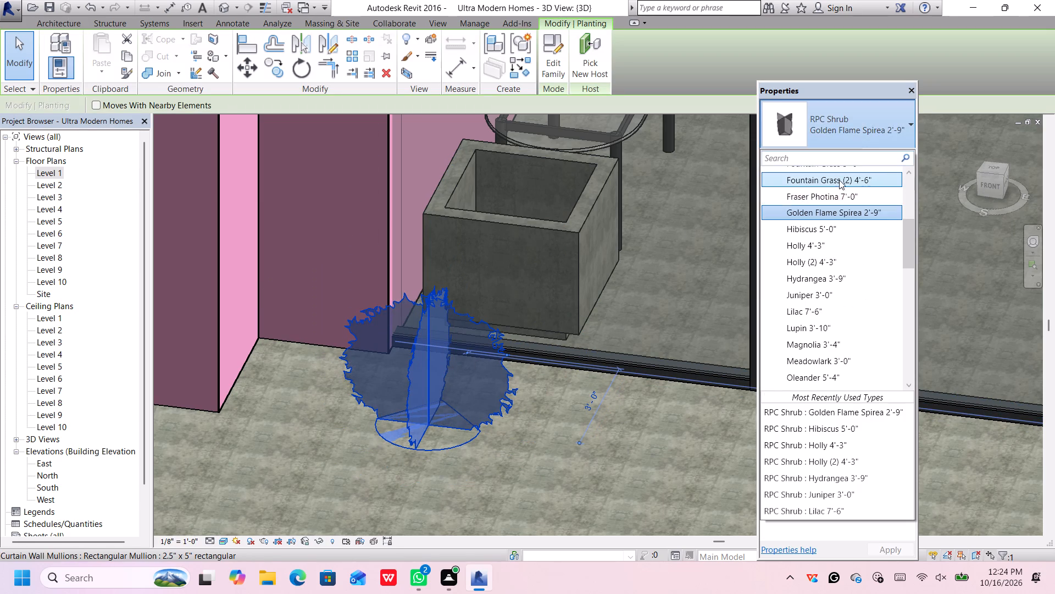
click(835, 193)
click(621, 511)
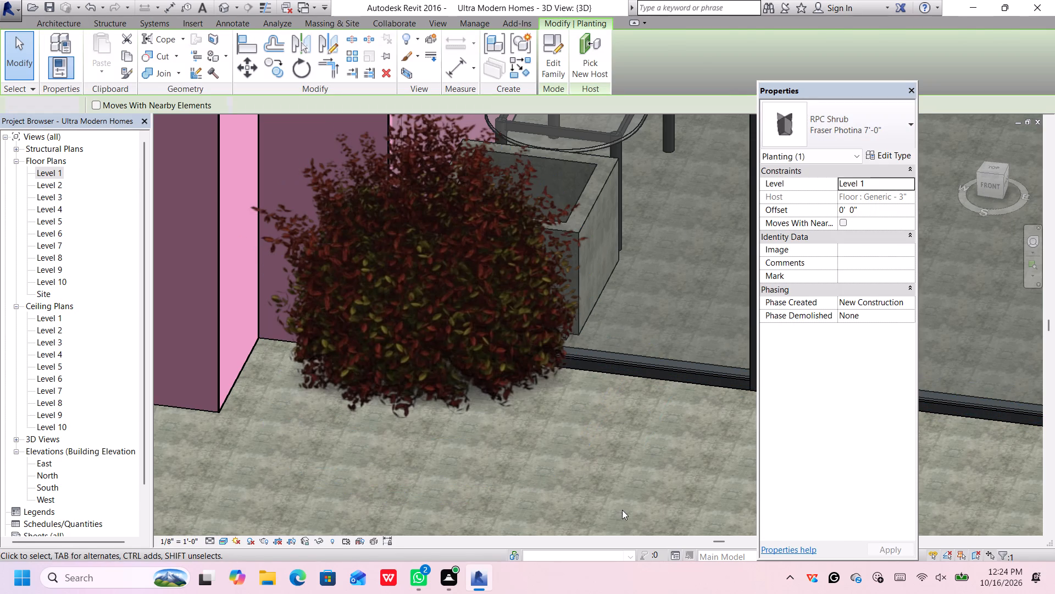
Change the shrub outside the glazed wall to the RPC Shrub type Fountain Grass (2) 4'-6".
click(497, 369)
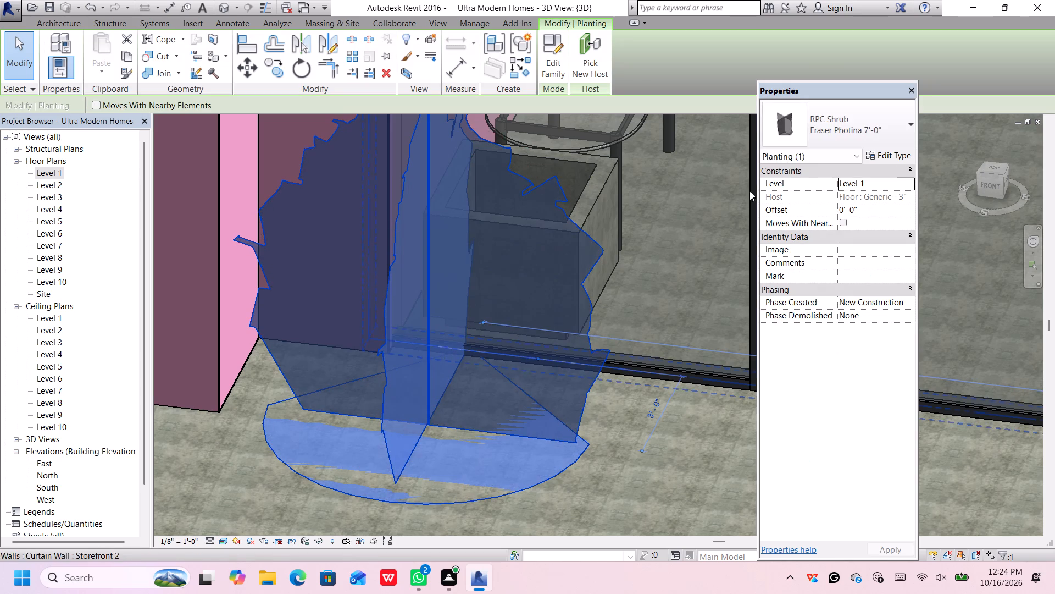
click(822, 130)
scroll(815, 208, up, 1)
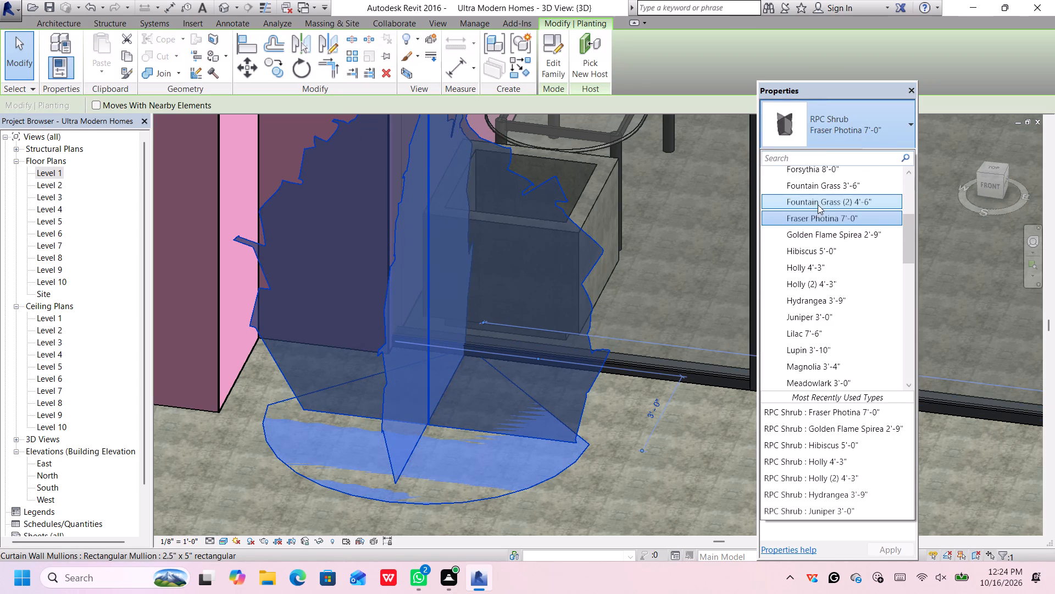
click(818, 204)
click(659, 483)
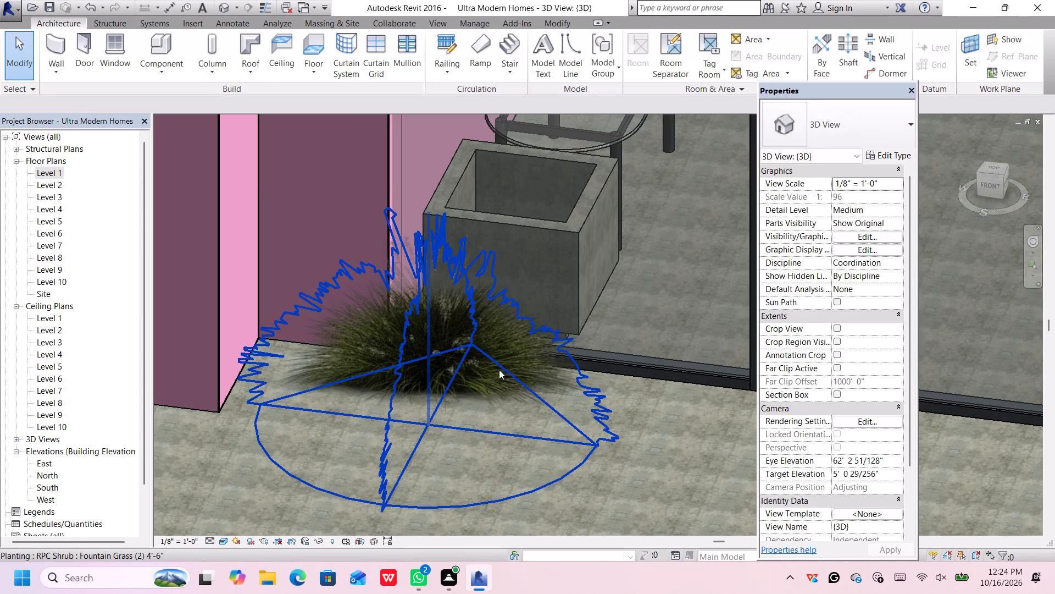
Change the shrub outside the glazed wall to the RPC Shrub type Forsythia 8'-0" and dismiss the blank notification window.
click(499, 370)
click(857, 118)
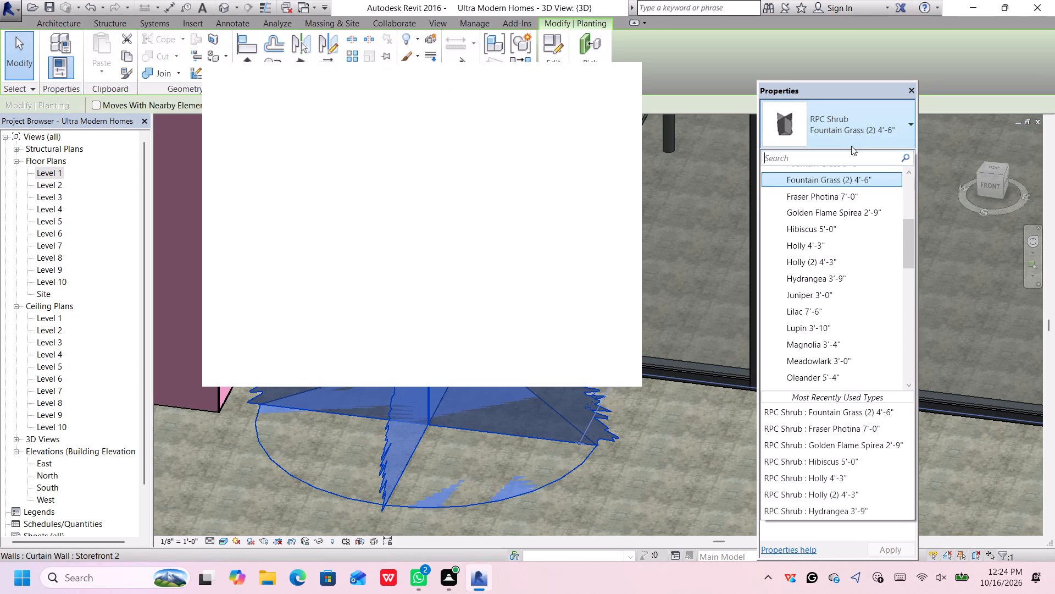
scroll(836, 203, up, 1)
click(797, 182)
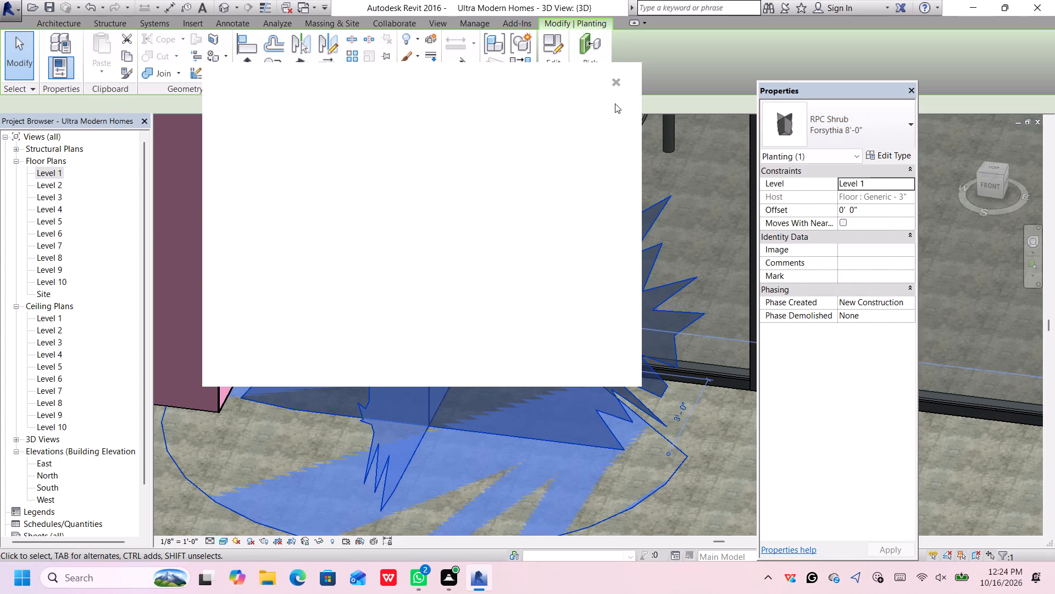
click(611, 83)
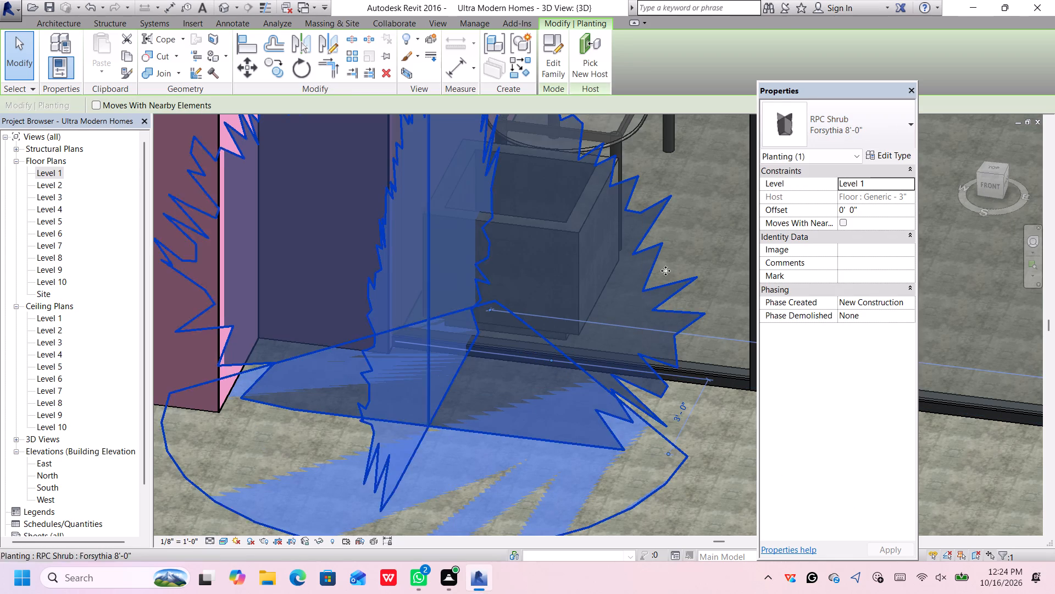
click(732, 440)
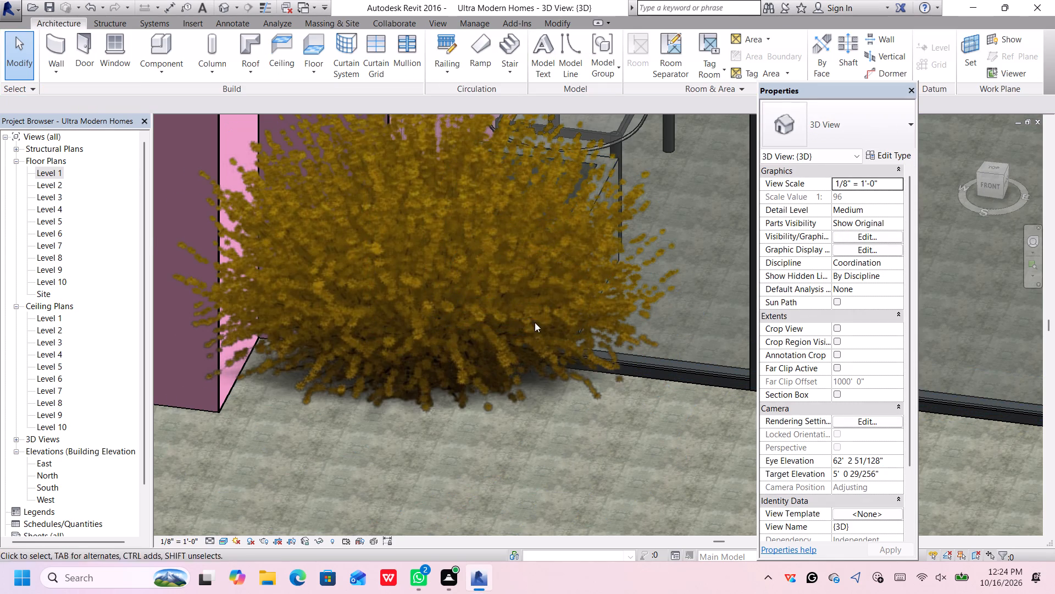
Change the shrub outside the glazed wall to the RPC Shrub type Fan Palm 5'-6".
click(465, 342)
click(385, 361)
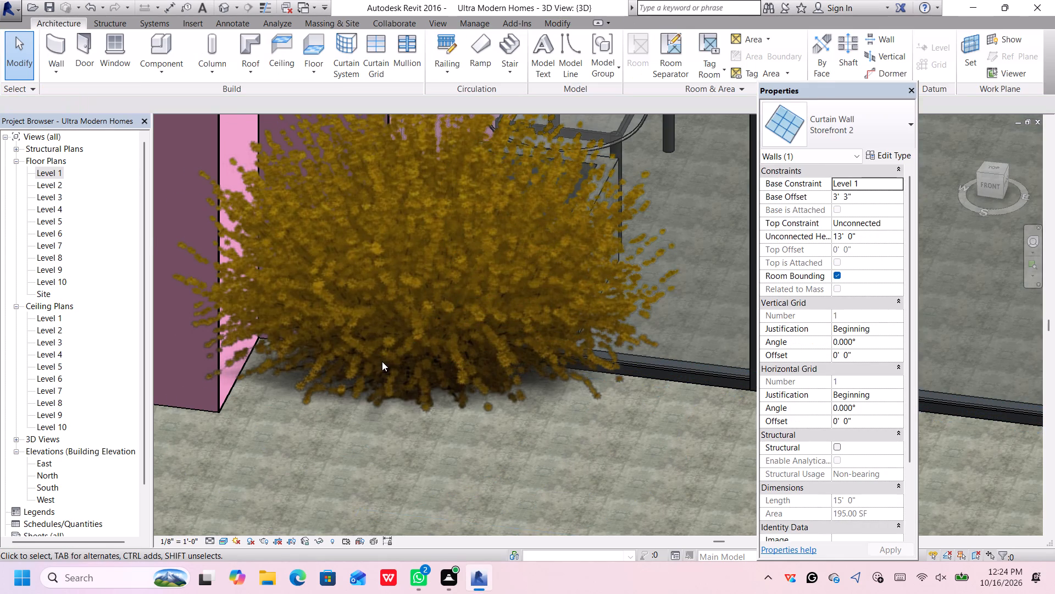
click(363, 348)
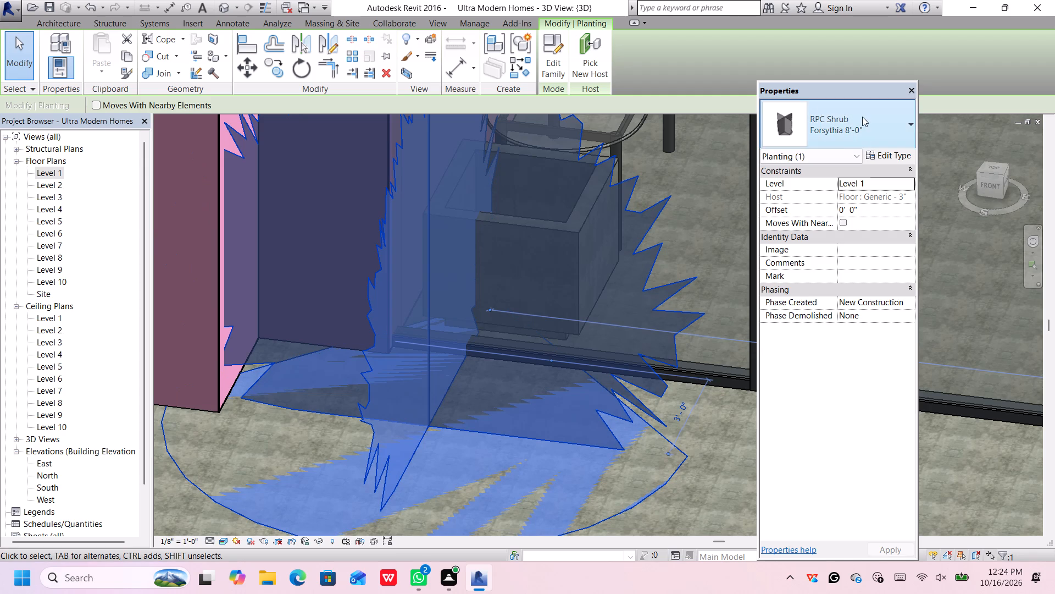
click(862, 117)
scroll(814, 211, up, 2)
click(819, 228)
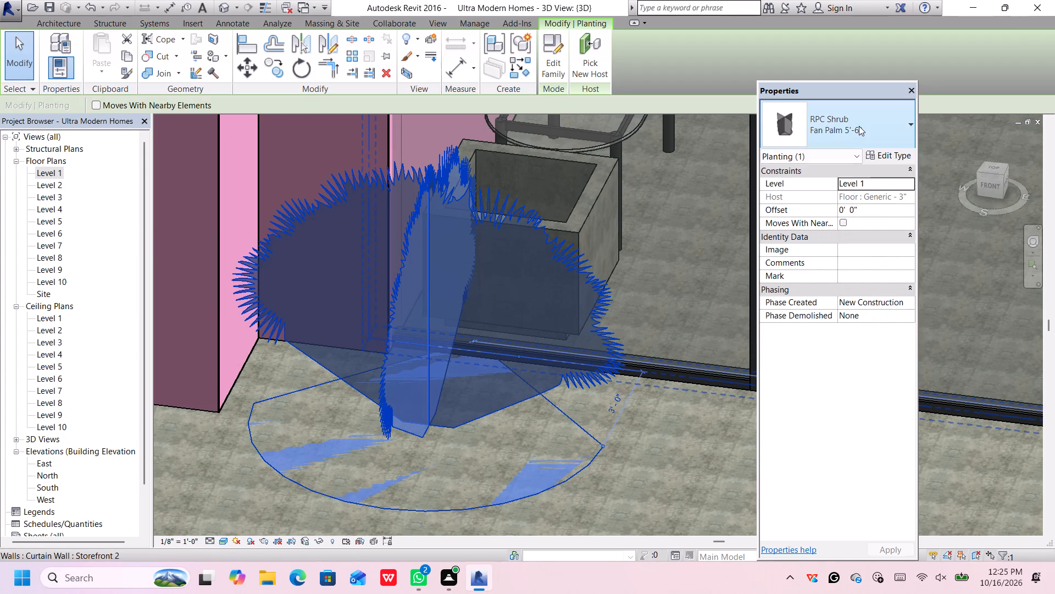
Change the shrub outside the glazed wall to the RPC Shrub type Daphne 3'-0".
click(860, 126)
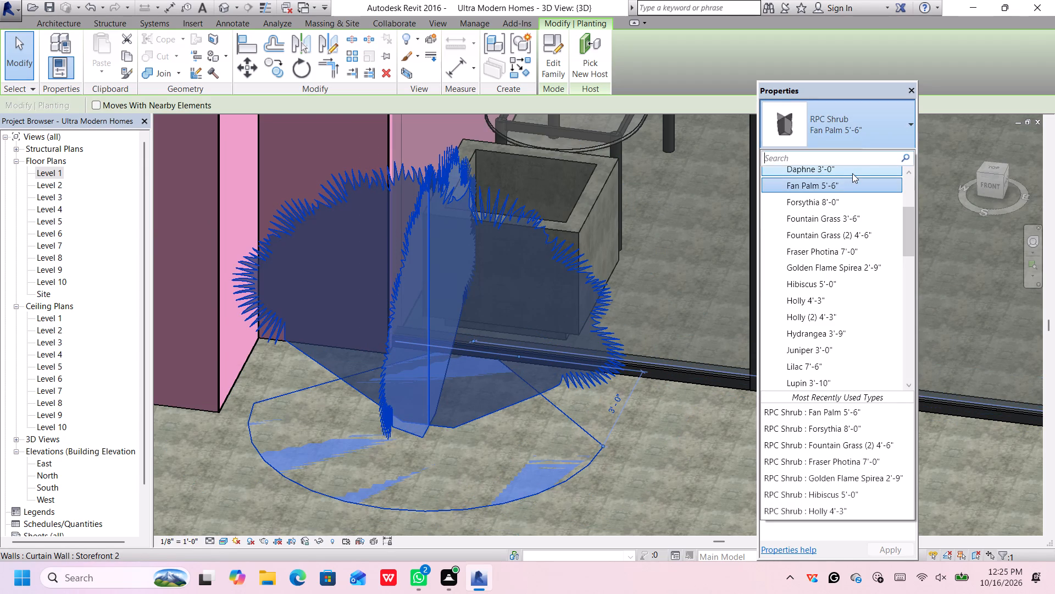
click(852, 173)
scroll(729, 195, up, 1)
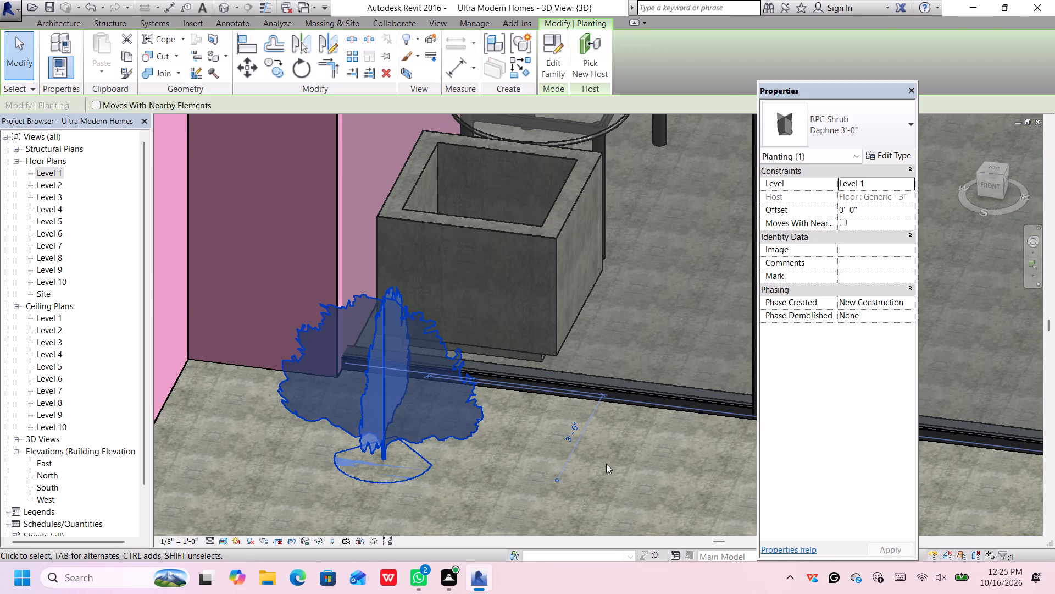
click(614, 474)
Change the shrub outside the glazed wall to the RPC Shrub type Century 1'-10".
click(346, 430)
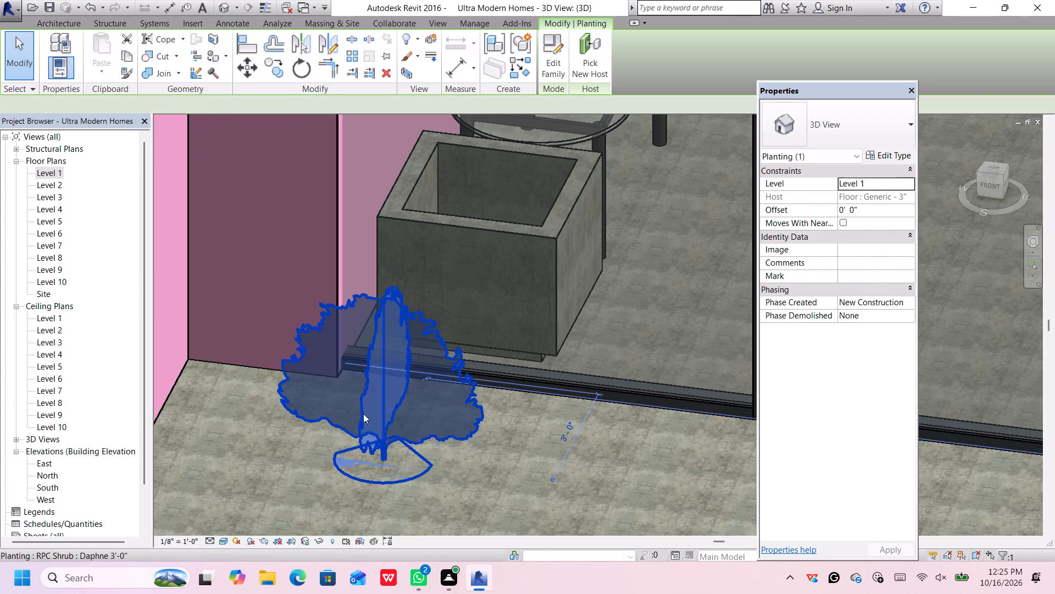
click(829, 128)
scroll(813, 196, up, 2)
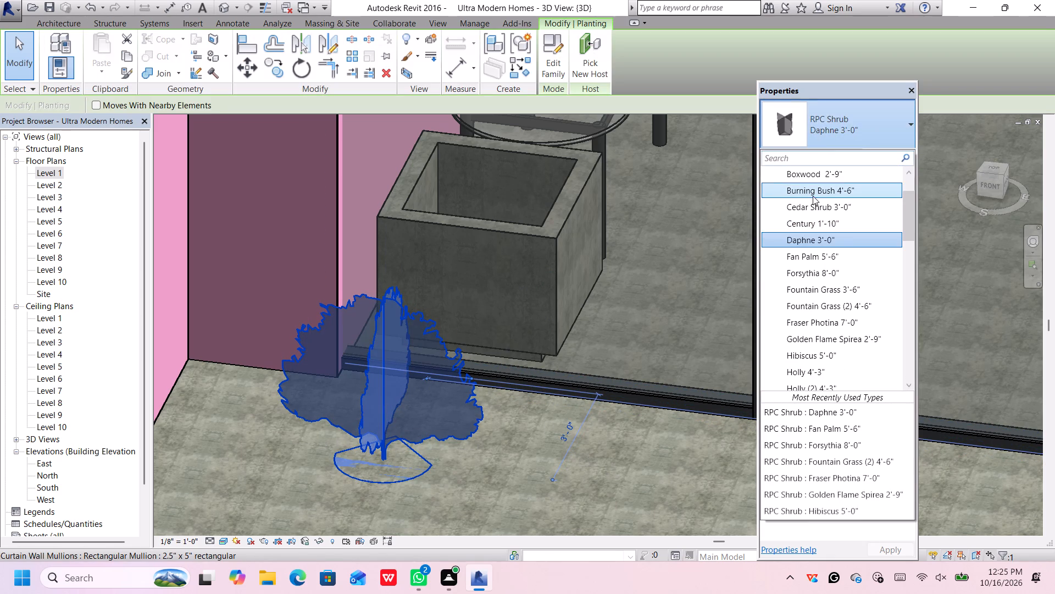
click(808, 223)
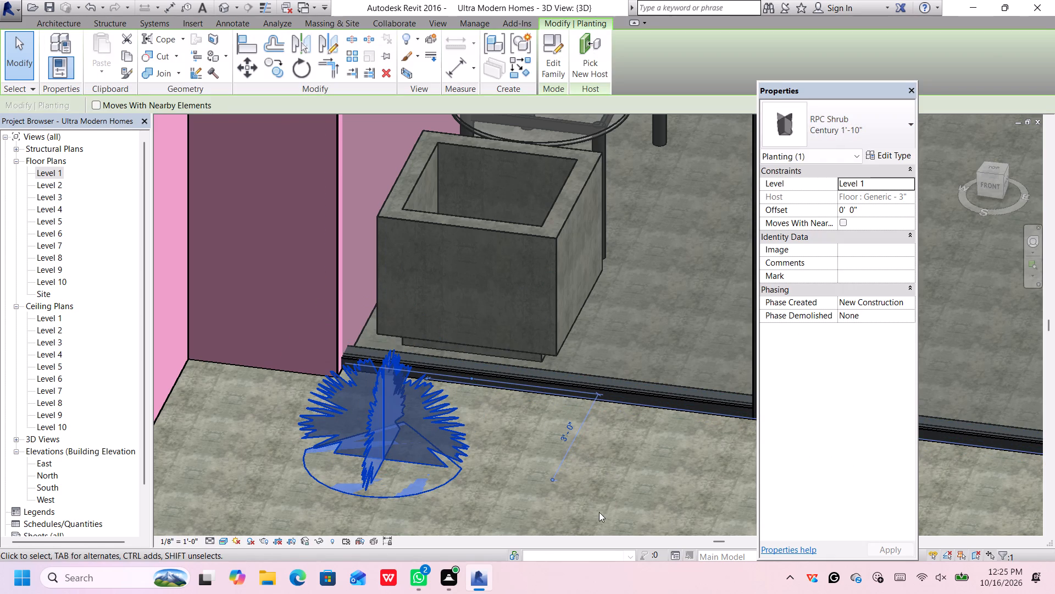
Change the shrub outside the glazed wall to the RPC Shrub type Cedar Shrub 3'-0".
click(825, 122)
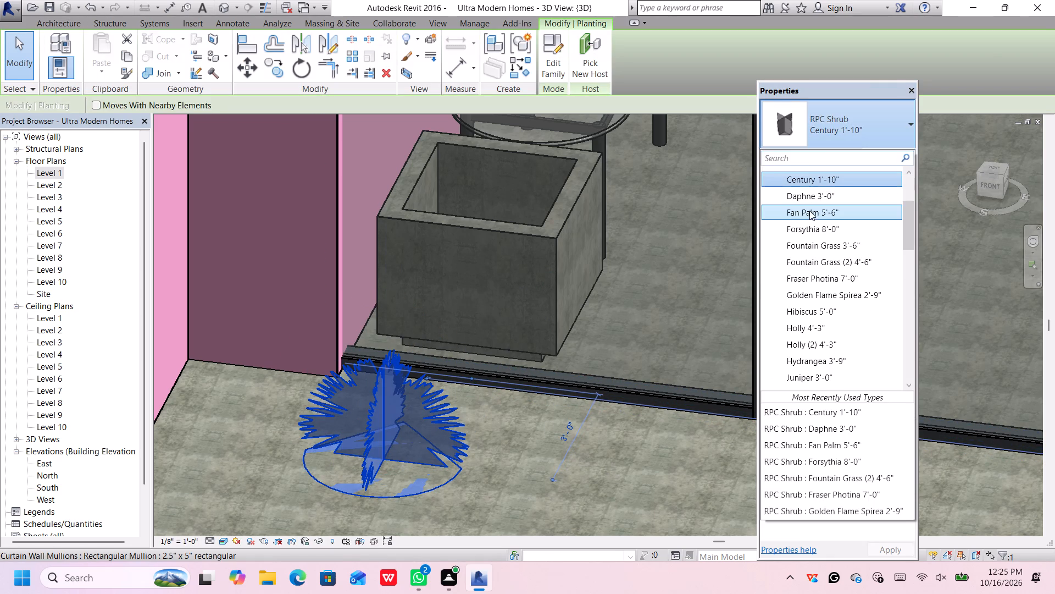
scroll(821, 195, up, 1)
click(821, 196)
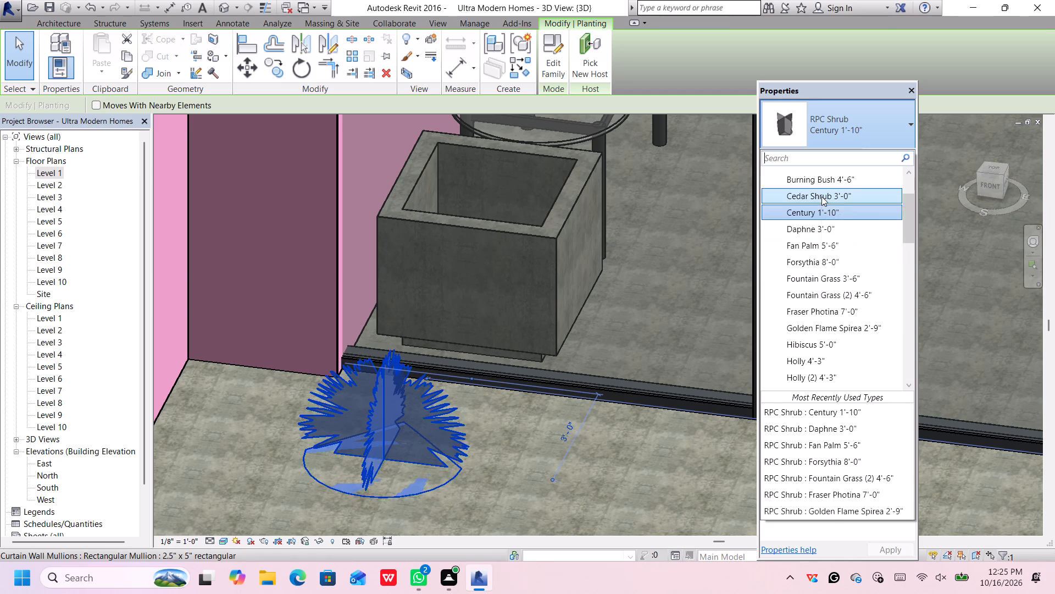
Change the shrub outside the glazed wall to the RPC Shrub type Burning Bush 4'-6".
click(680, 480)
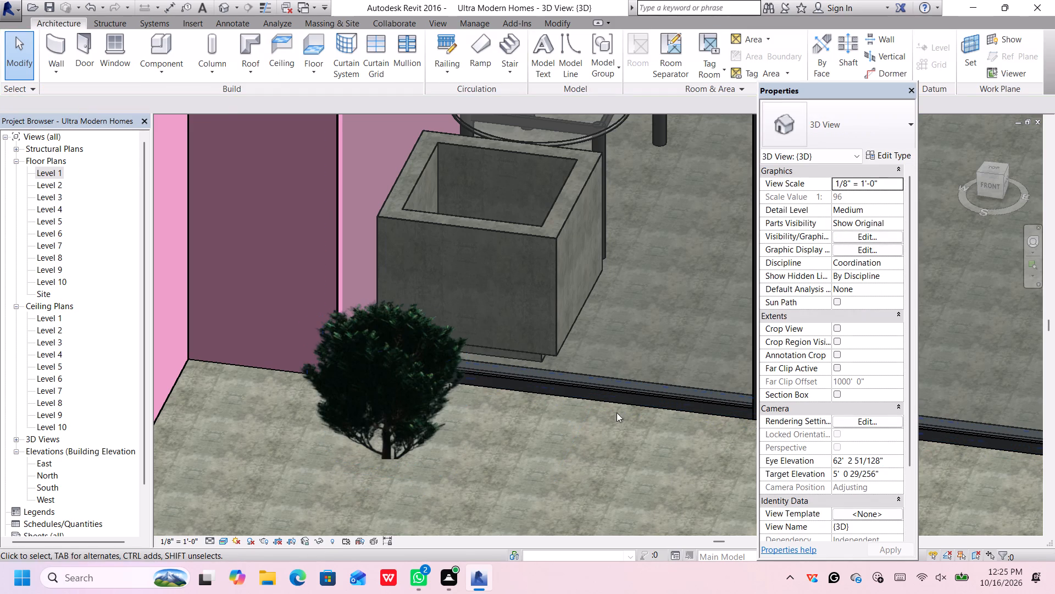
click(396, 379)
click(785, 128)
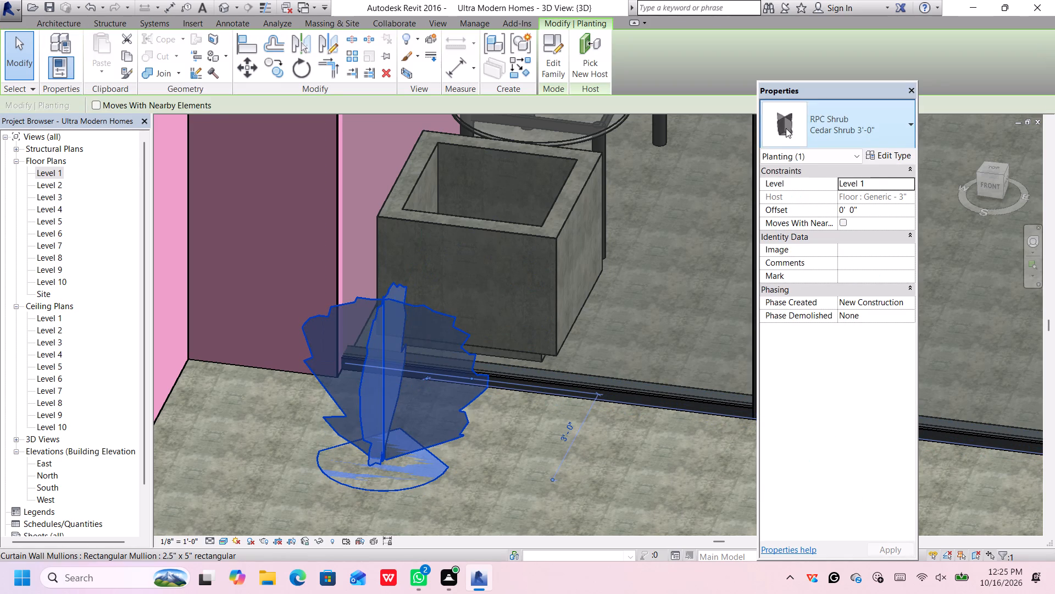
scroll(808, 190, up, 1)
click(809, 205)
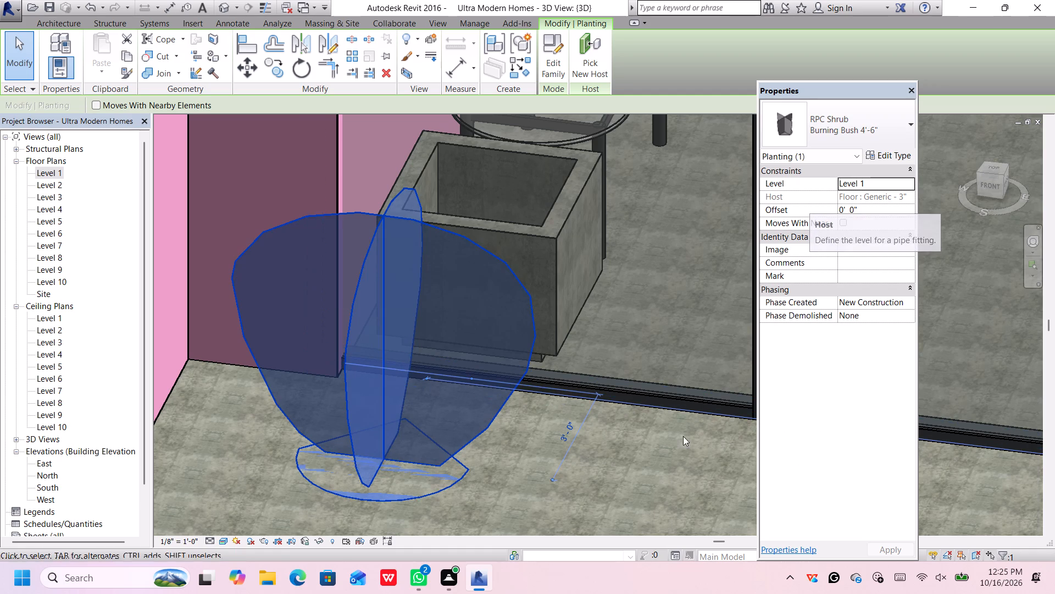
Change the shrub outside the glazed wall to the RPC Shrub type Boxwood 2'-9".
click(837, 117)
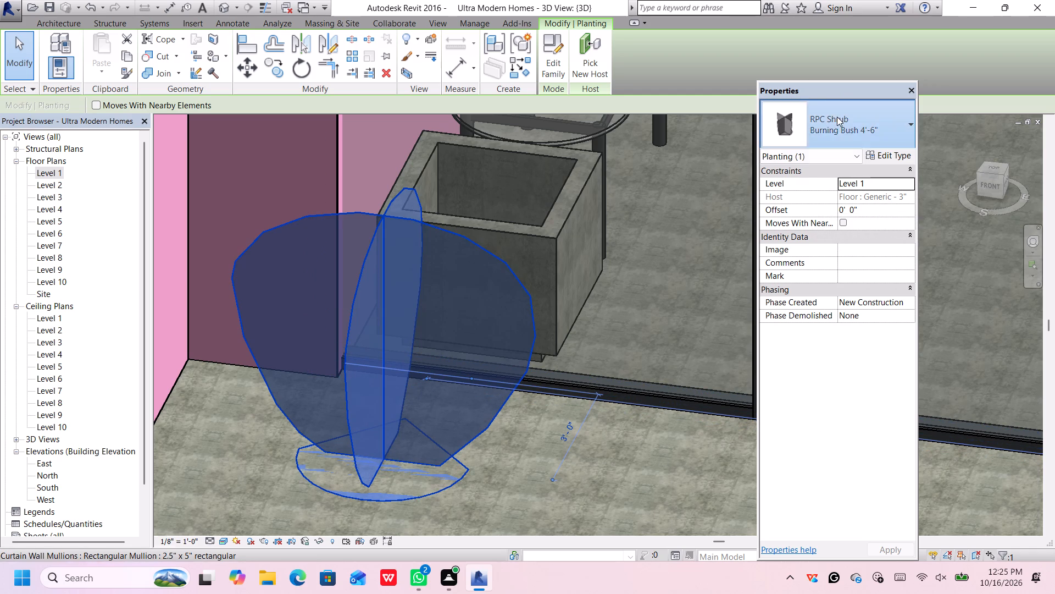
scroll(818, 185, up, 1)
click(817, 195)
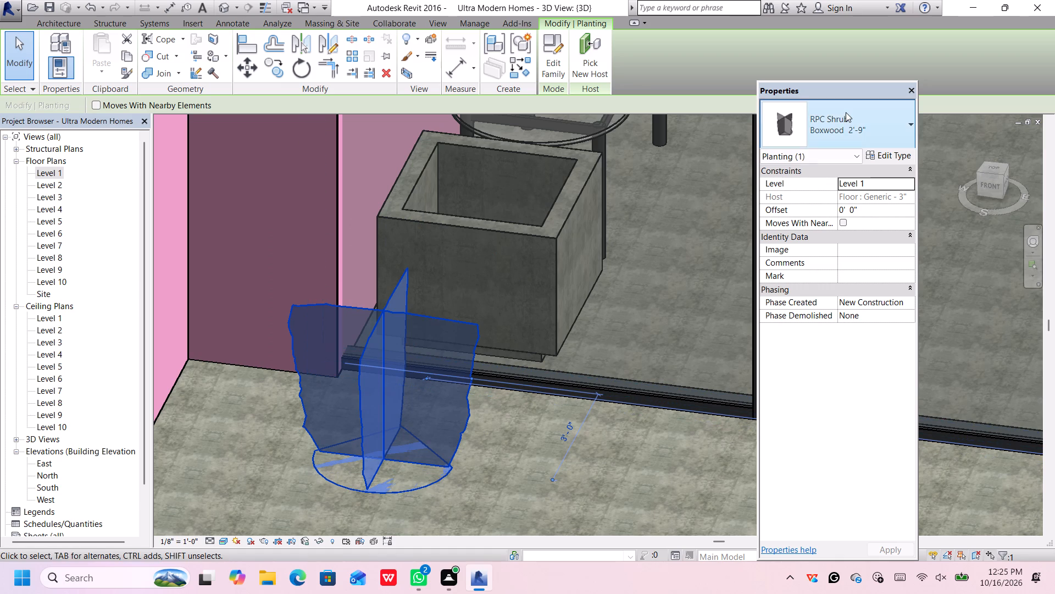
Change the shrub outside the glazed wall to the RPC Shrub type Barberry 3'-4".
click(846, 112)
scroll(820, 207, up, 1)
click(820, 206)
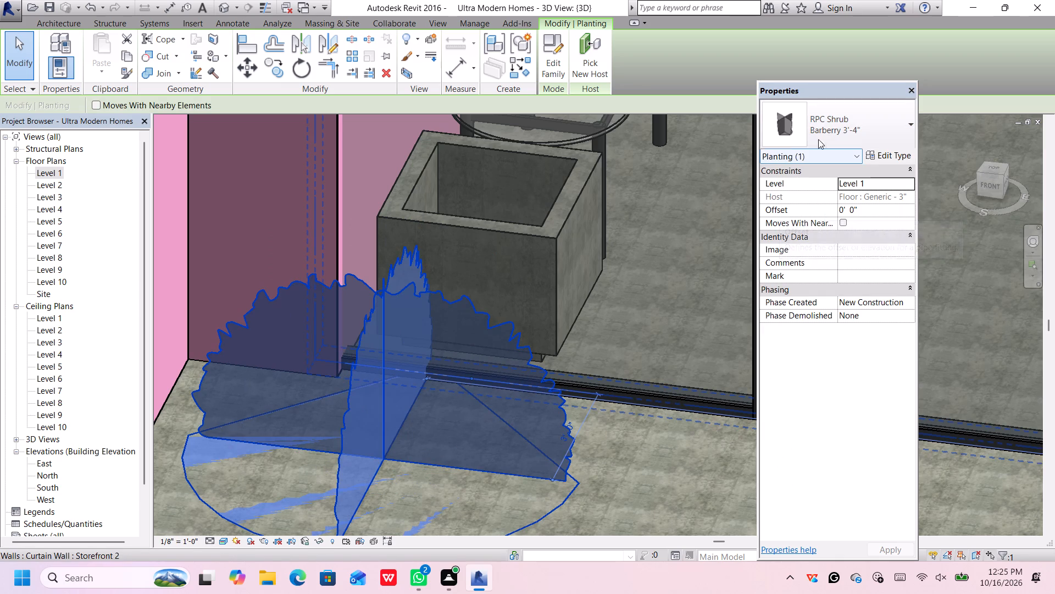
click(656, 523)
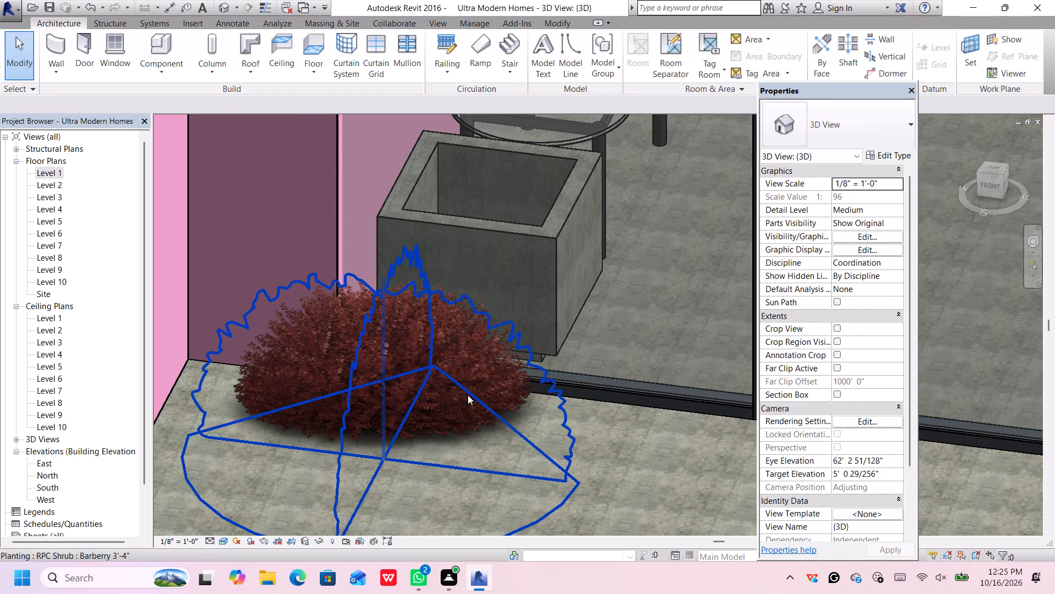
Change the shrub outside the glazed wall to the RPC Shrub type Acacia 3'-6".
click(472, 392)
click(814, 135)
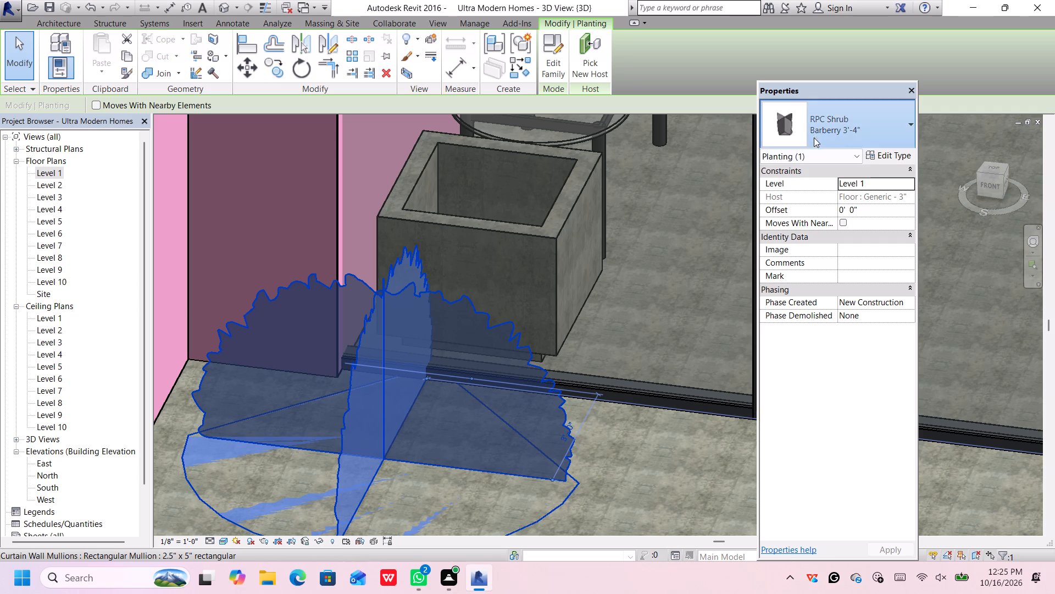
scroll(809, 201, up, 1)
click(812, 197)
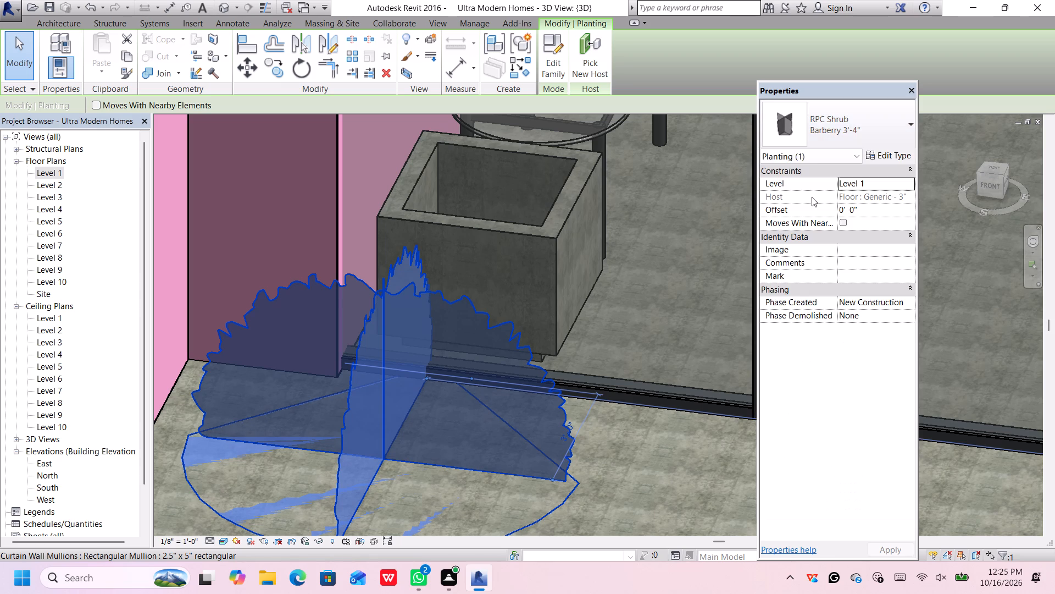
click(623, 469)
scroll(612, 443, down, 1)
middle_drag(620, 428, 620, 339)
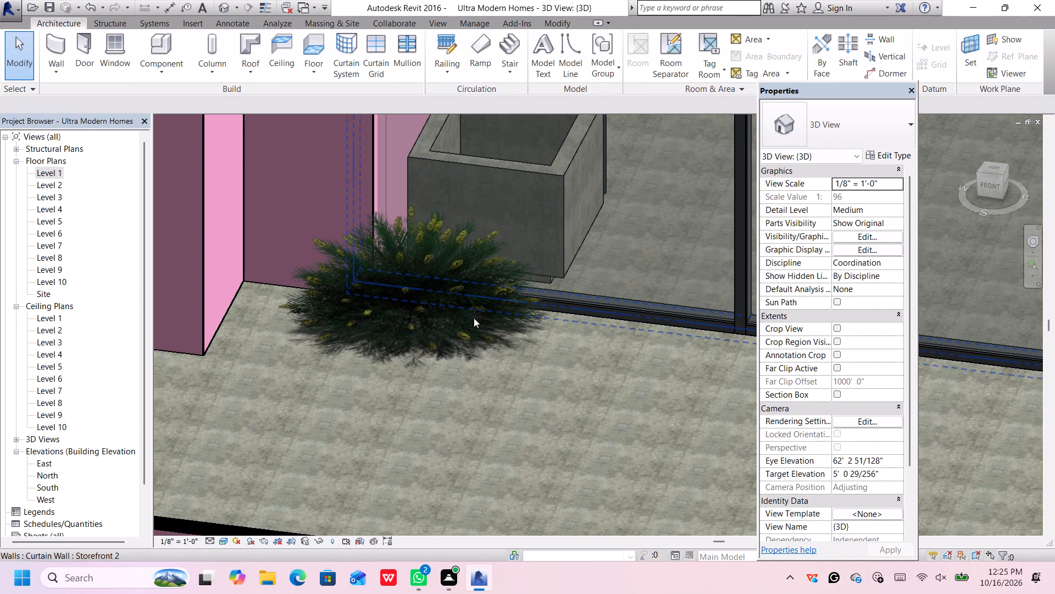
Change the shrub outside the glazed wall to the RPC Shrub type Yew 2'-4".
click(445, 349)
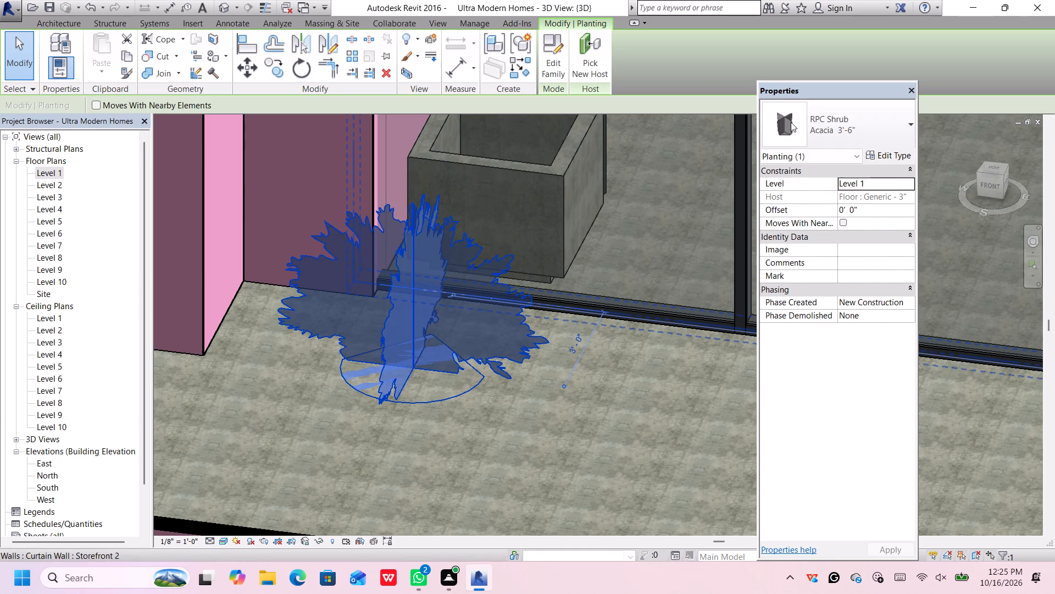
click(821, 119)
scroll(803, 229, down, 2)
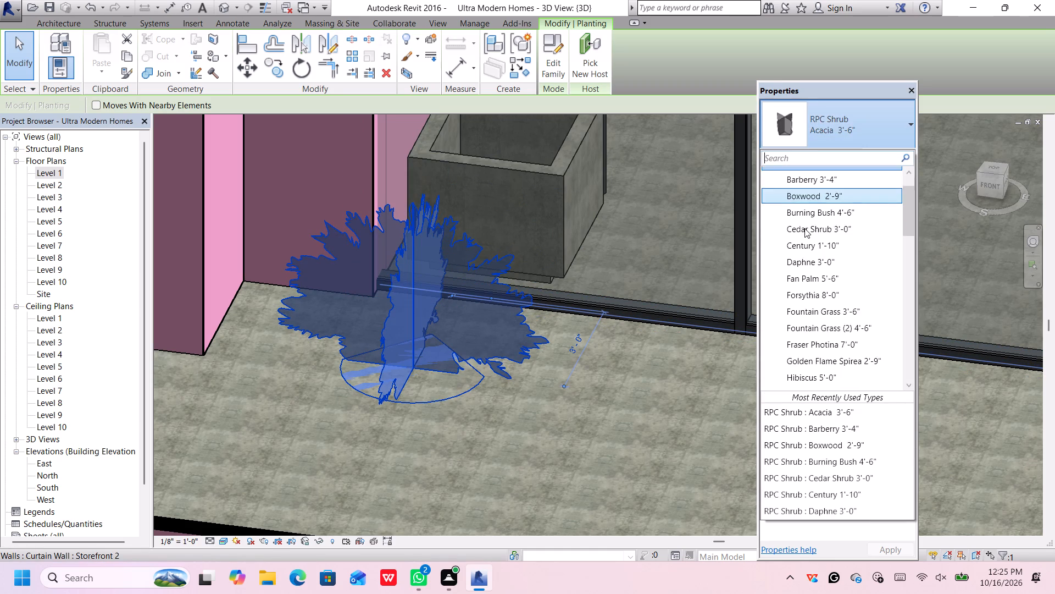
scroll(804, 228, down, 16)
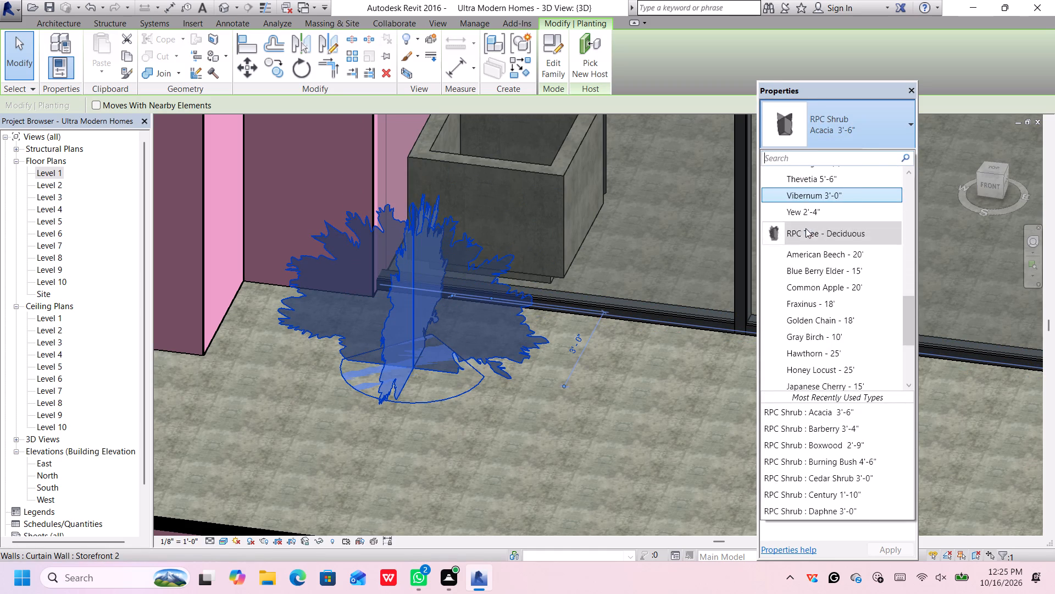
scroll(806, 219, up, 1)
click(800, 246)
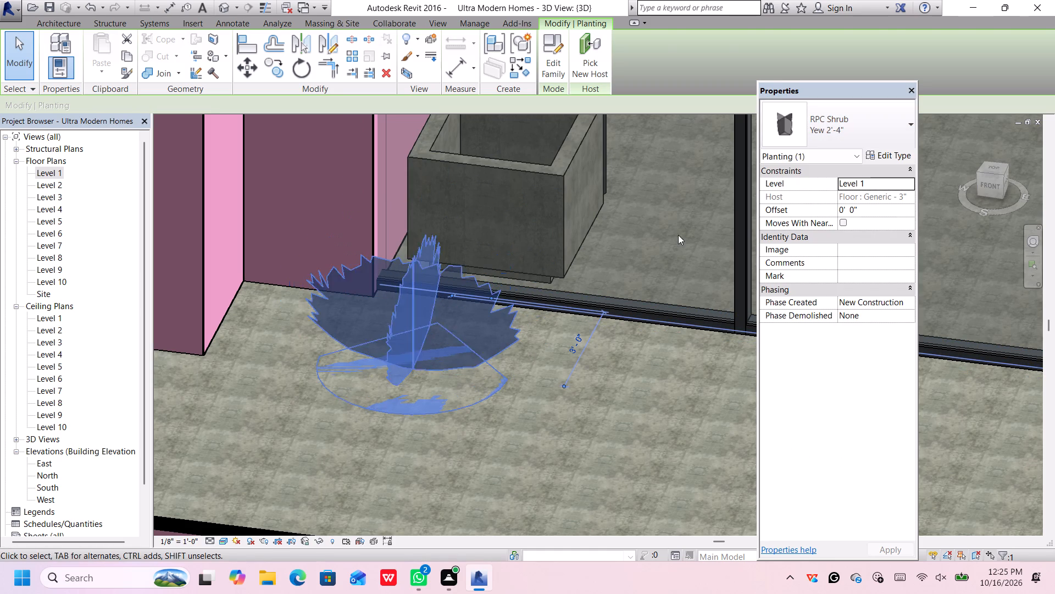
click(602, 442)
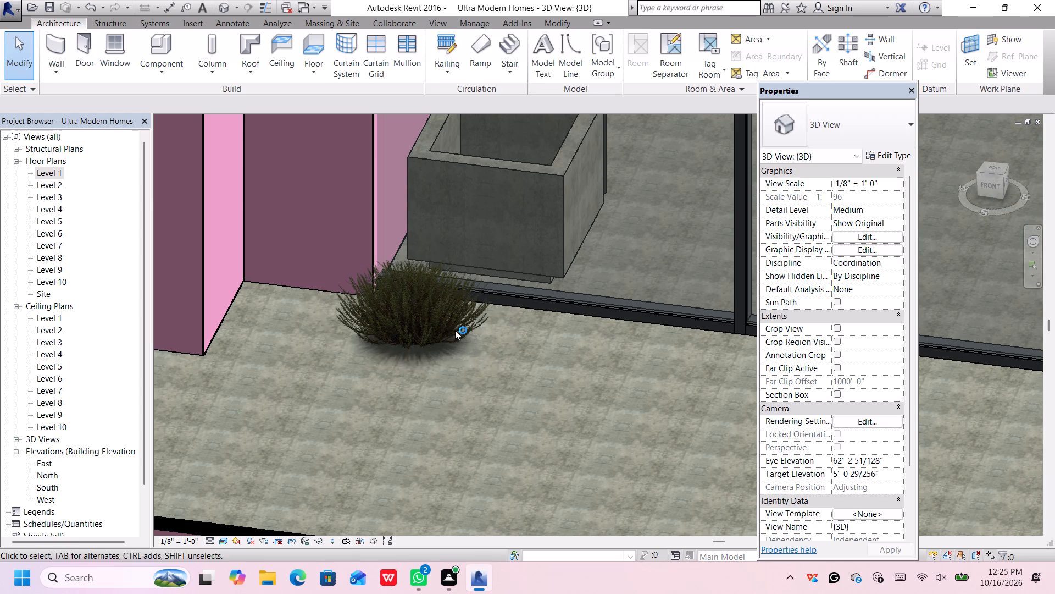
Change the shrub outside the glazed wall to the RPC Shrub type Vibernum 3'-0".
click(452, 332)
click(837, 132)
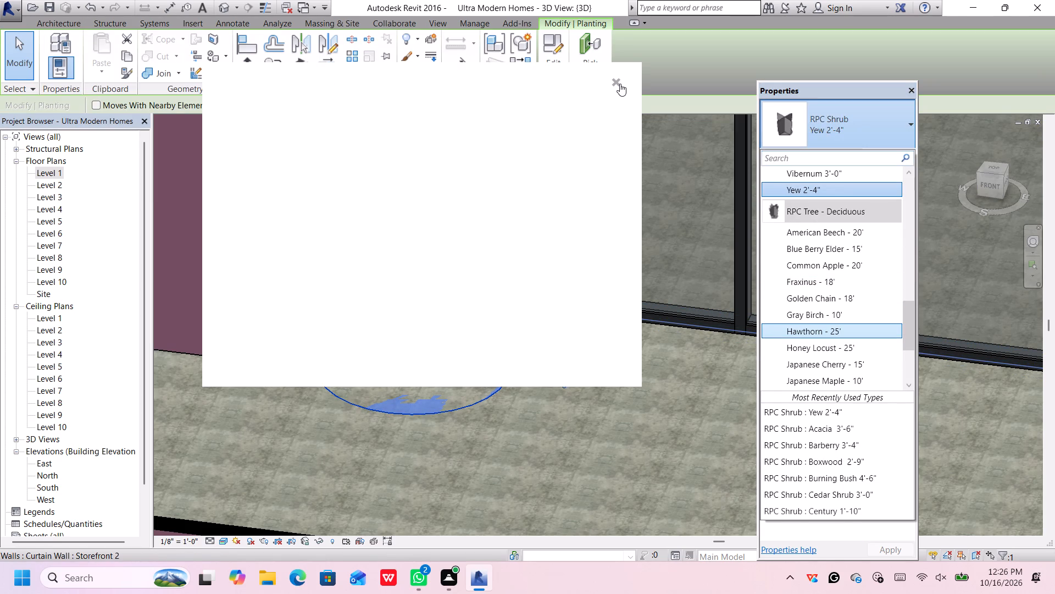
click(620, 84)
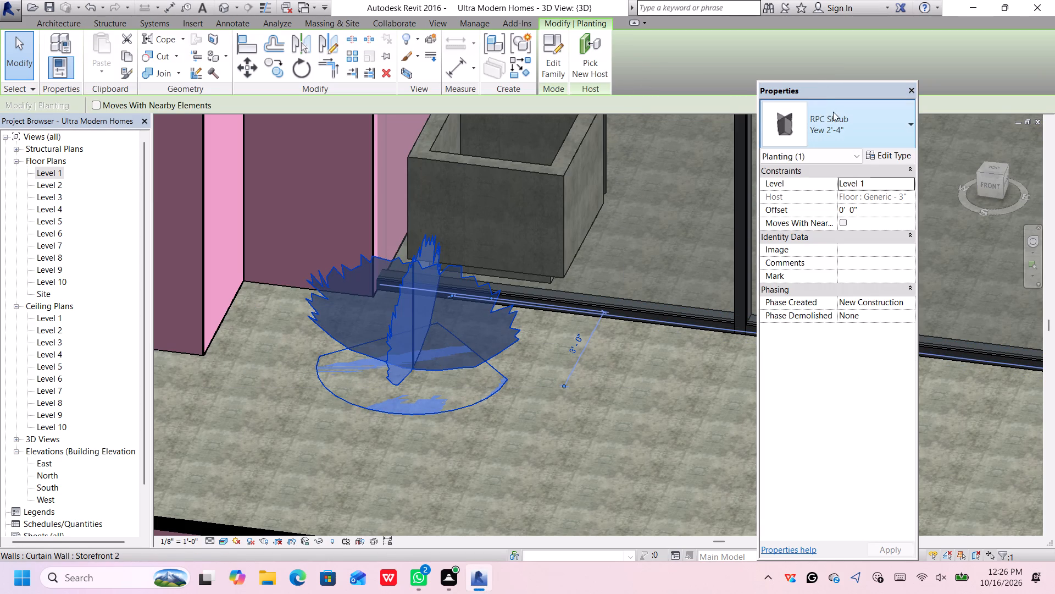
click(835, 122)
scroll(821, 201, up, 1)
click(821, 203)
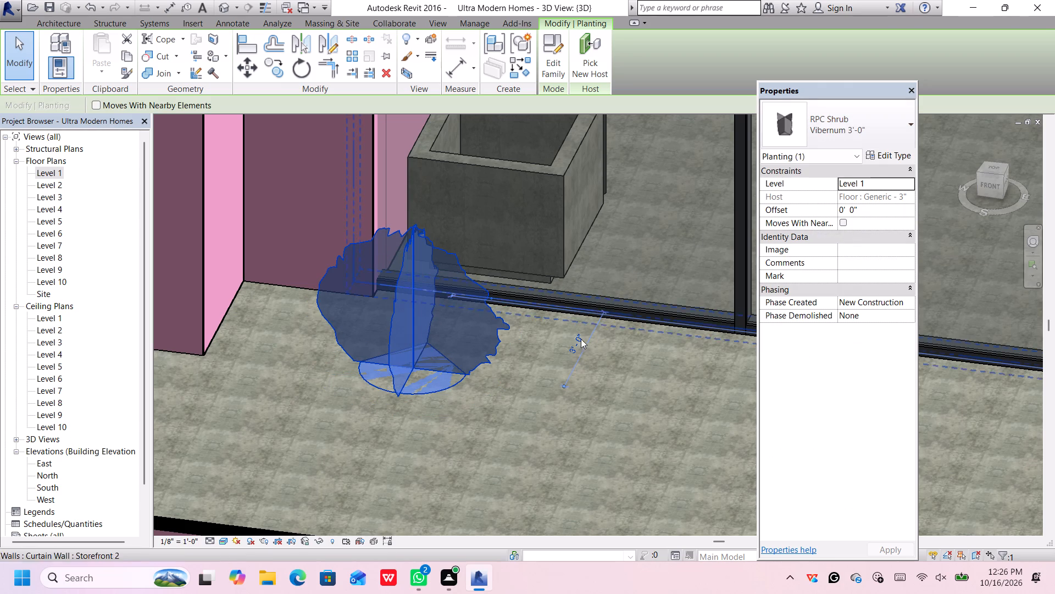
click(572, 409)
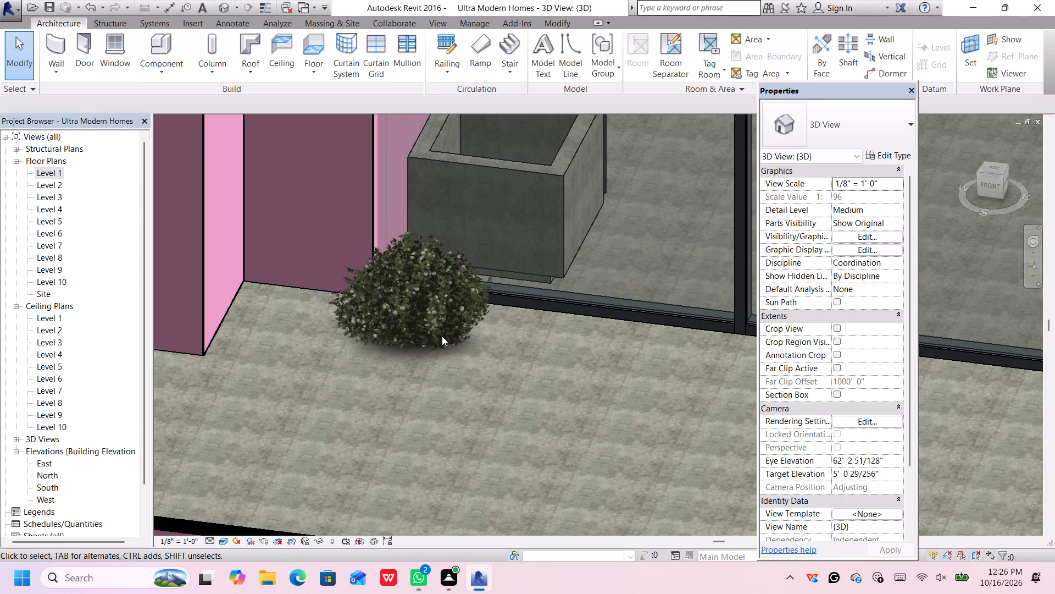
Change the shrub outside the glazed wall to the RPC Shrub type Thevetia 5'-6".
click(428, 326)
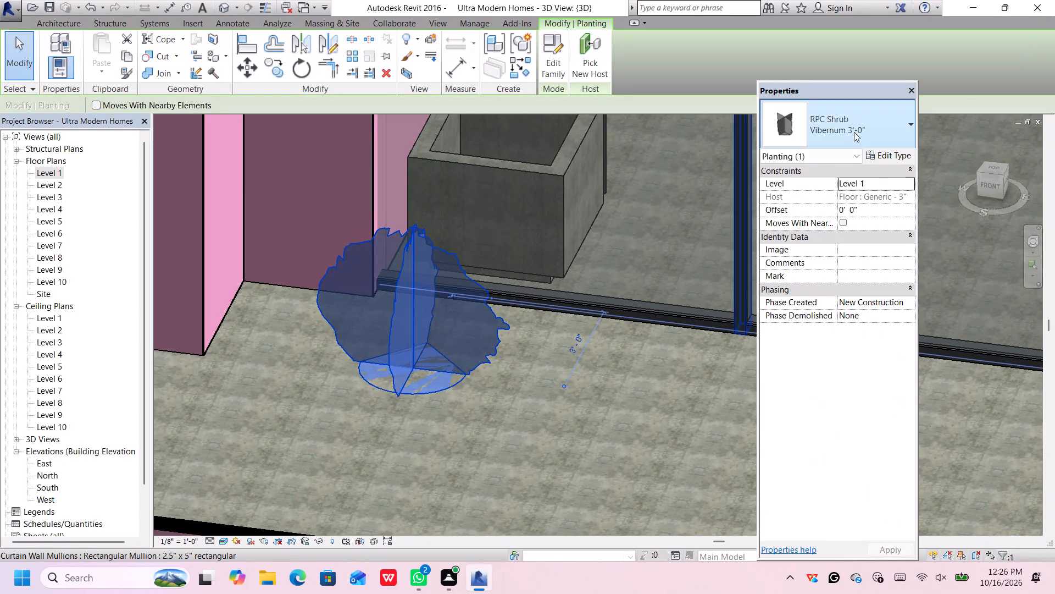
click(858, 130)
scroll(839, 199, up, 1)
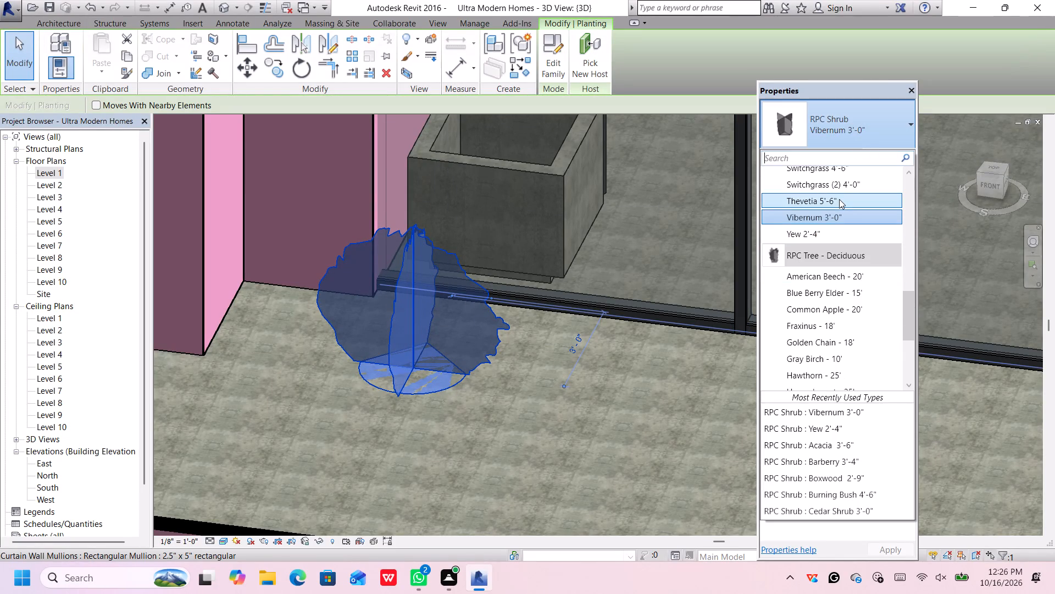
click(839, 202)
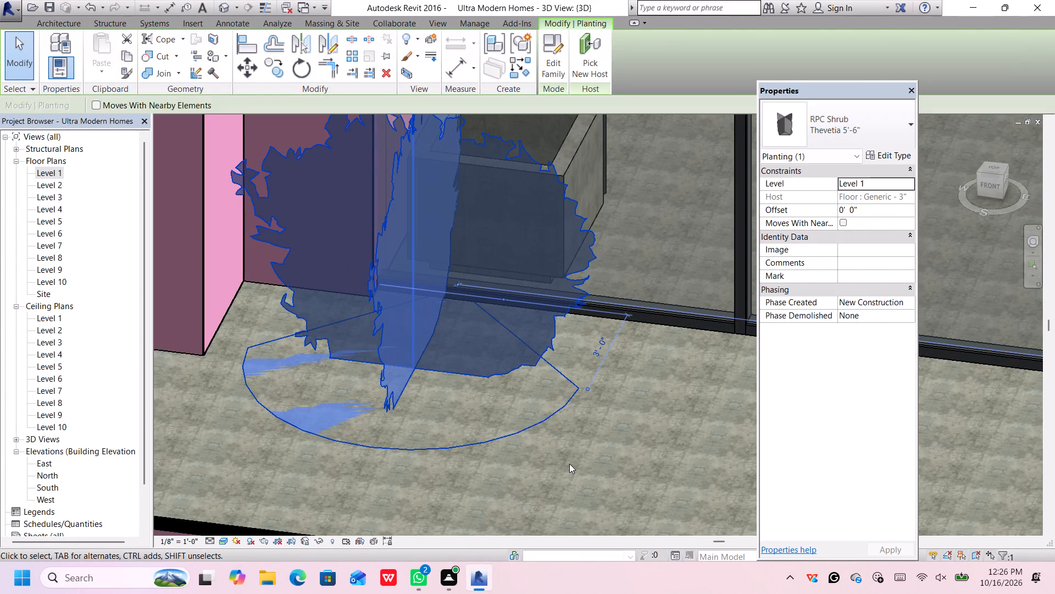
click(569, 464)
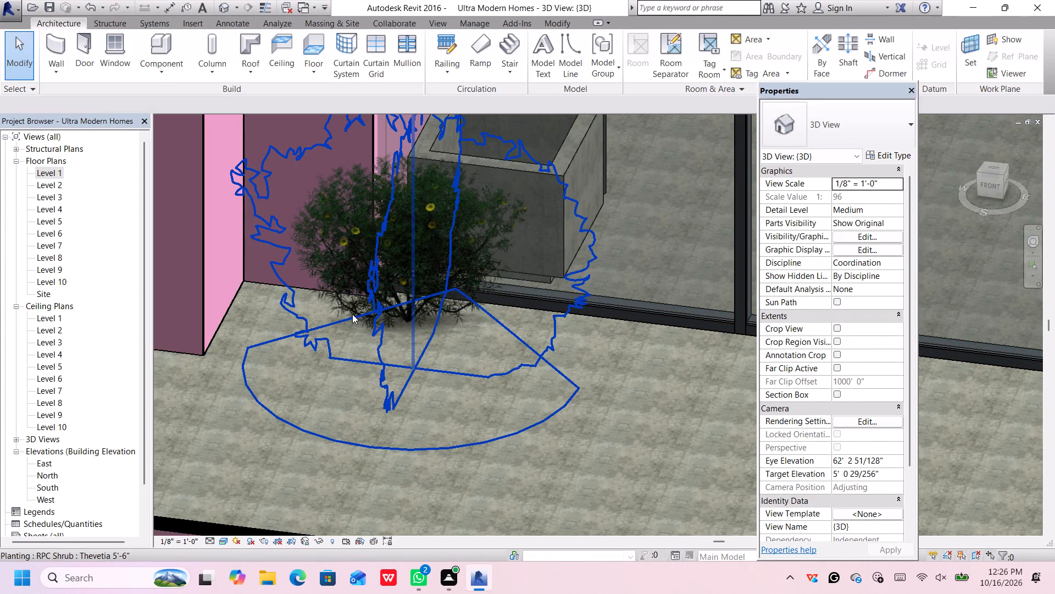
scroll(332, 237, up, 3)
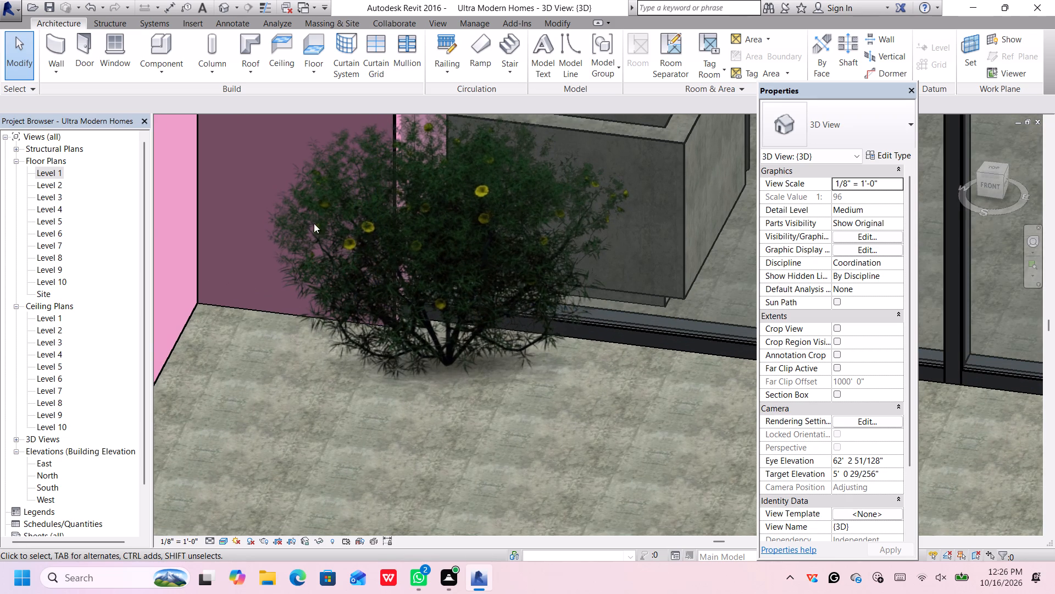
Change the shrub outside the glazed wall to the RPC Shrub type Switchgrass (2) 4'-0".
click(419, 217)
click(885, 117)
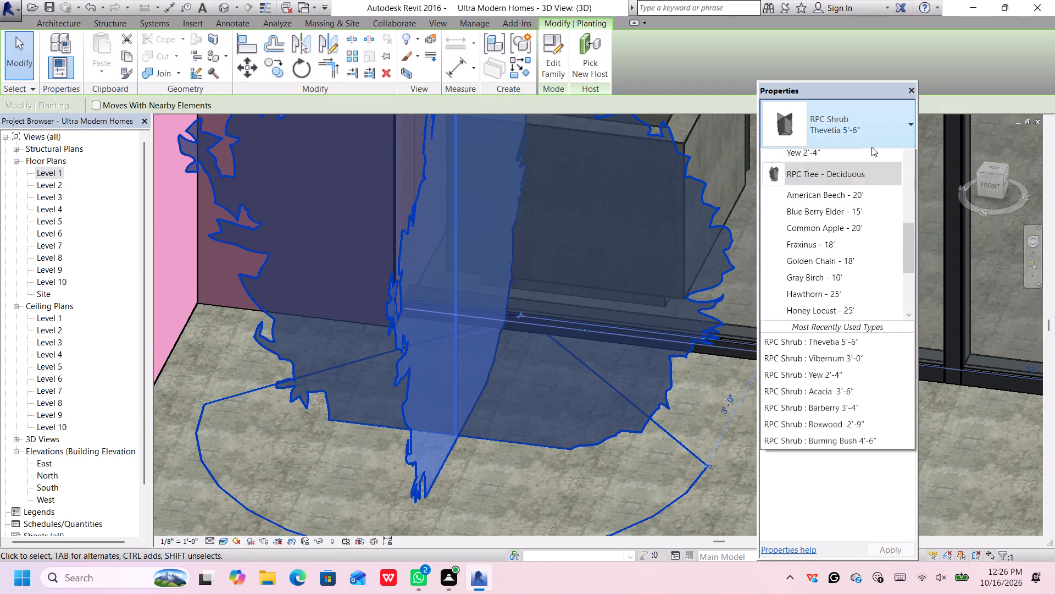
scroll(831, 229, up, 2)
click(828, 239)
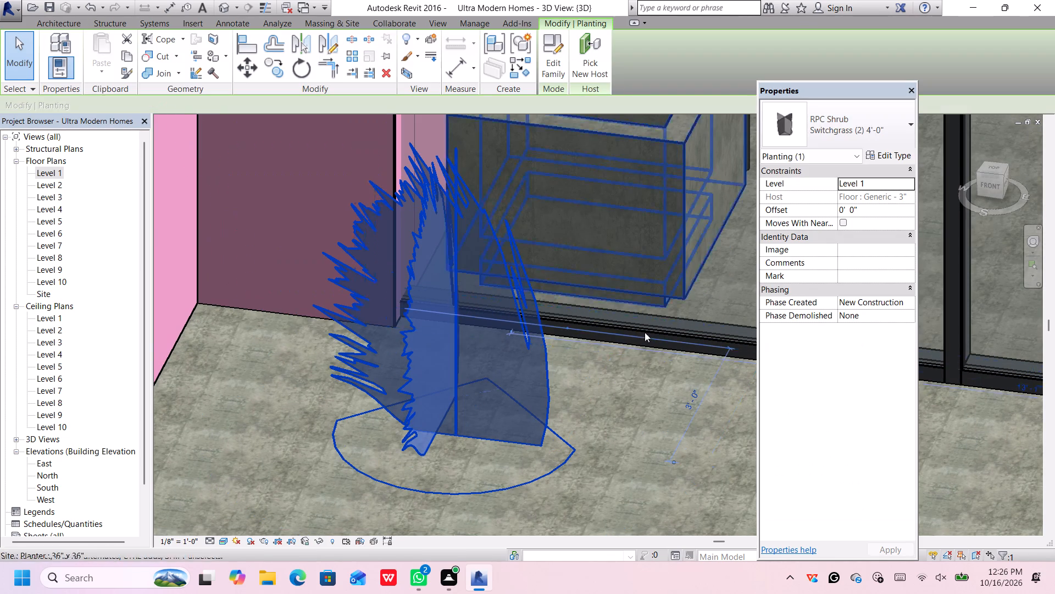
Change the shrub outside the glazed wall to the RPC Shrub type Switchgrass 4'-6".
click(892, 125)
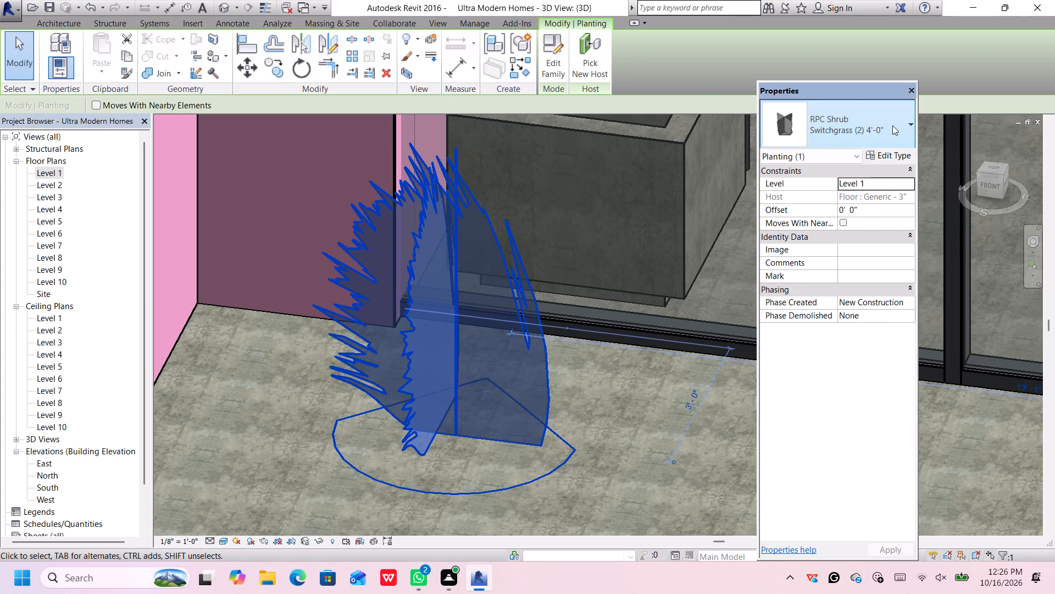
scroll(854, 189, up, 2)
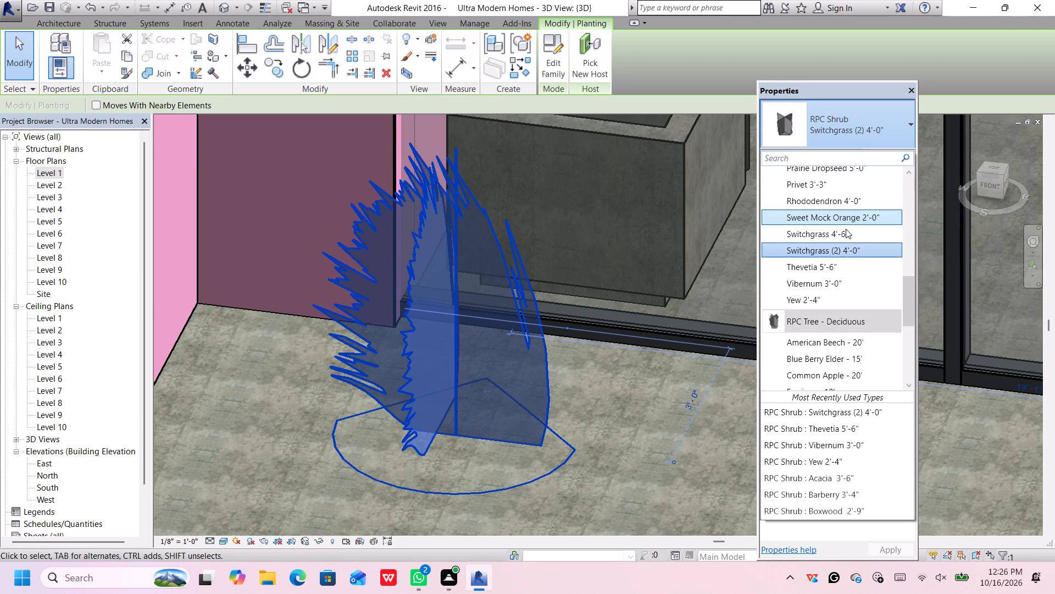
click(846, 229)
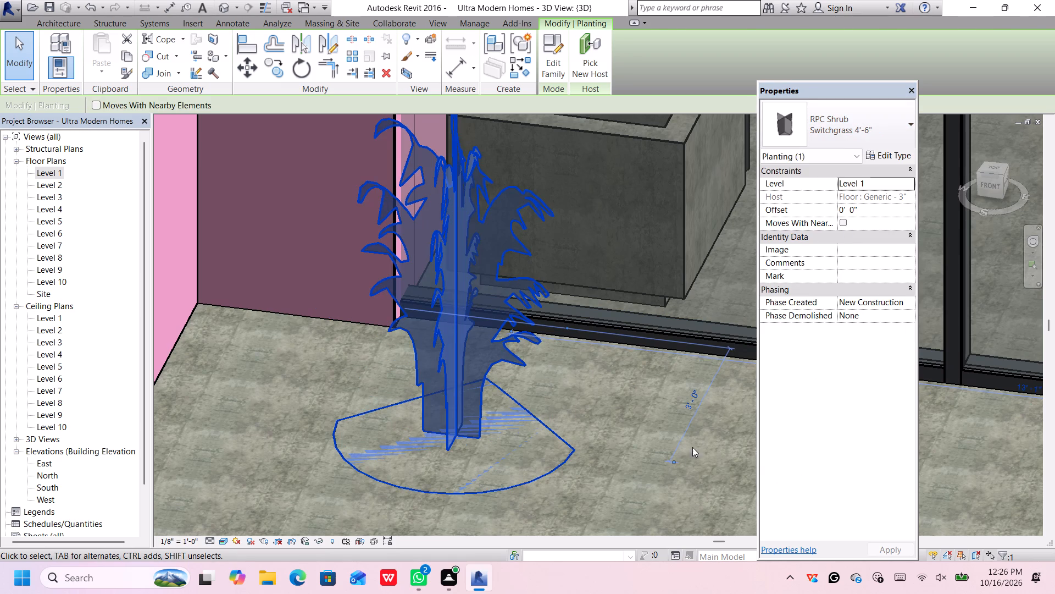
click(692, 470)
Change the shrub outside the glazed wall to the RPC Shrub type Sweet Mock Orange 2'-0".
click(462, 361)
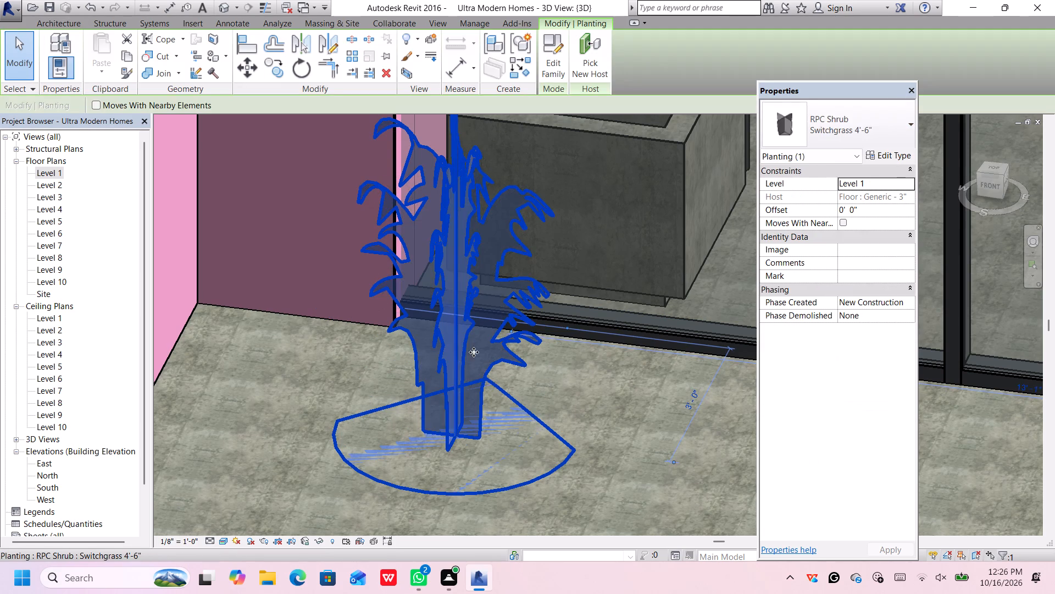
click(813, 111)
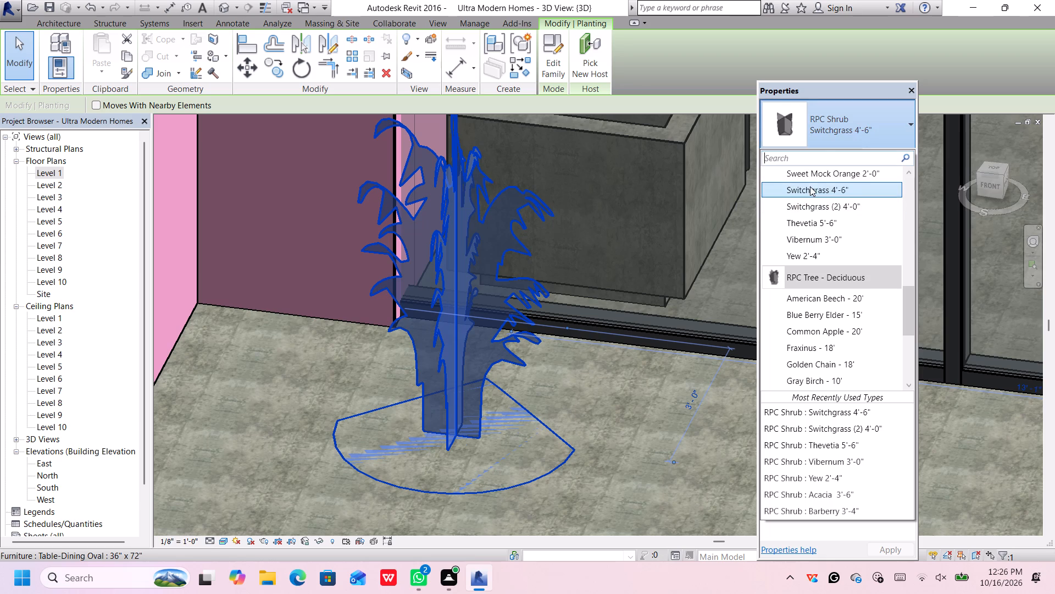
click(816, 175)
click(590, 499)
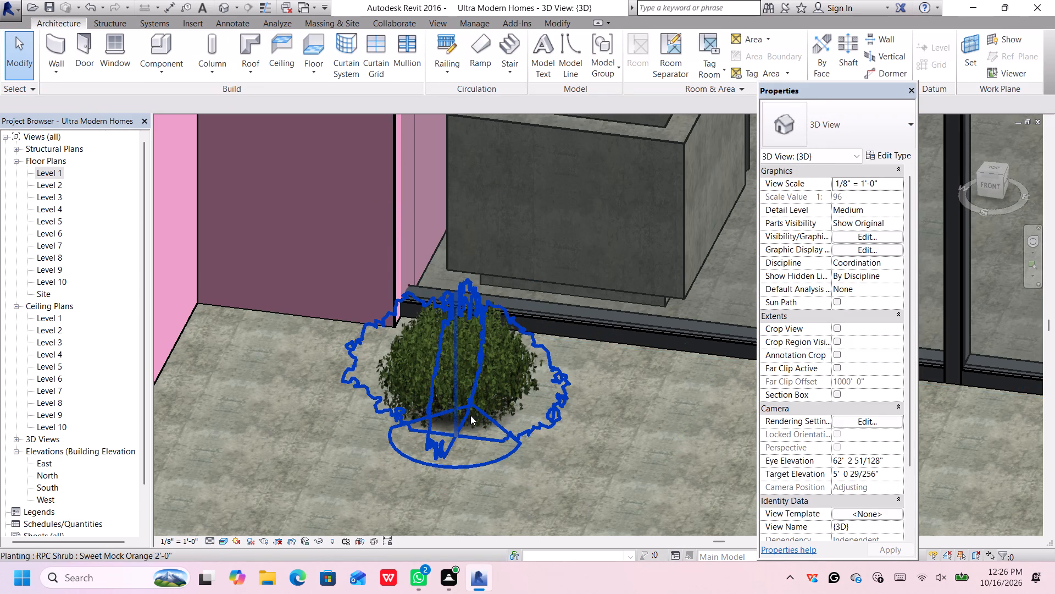
Change the shrub outside the glazed wall to the RPC Shrub type Rhododendron 4'-0".
click(470, 415)
click(831, 109)
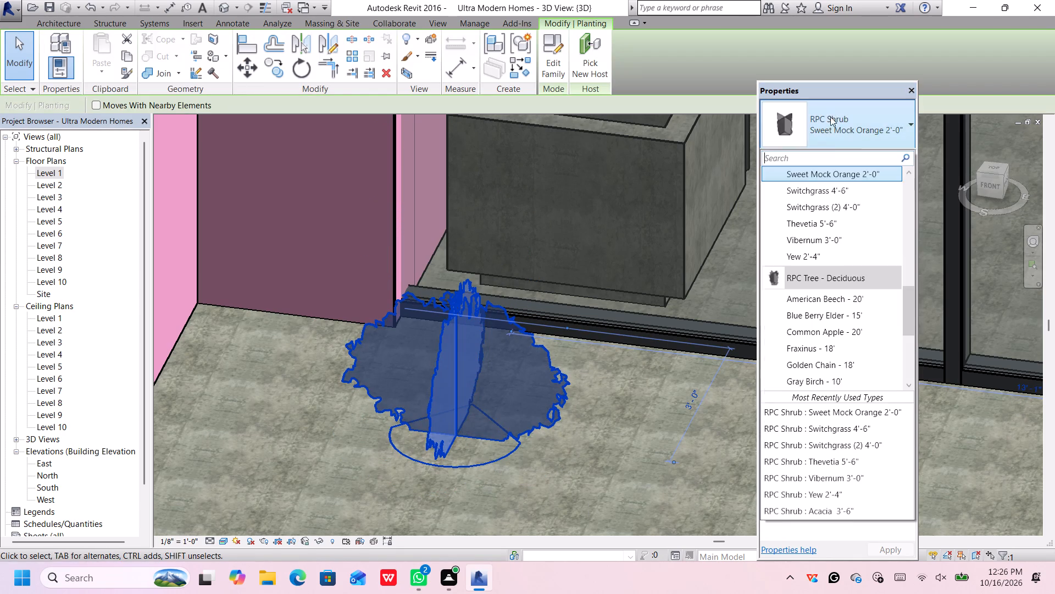
scroll(822, 202, up, 1)
click(824, 190)
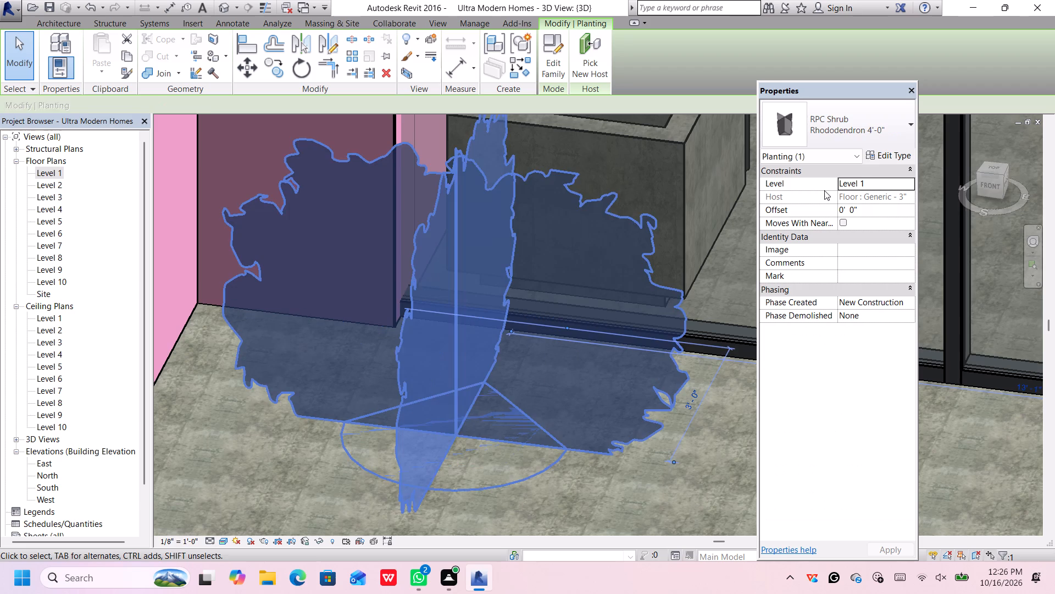
click(708, 479)
scroll(579, 363, down, 7)
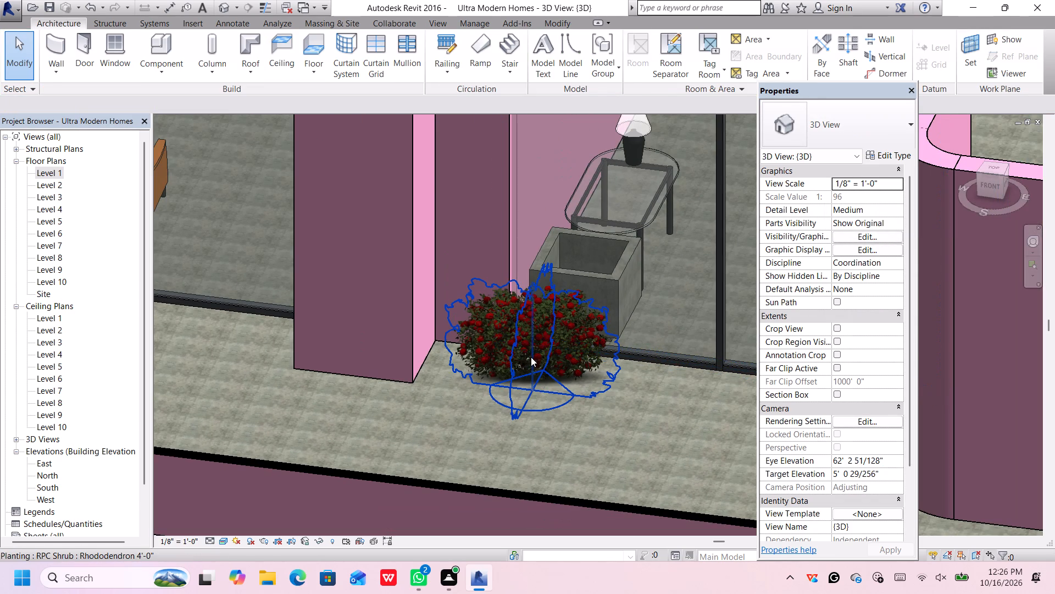
Move the Rhododendron shrub from outside the glazed wall to the area behind the planter inside the room.
drag(531, 357, 593, 243)
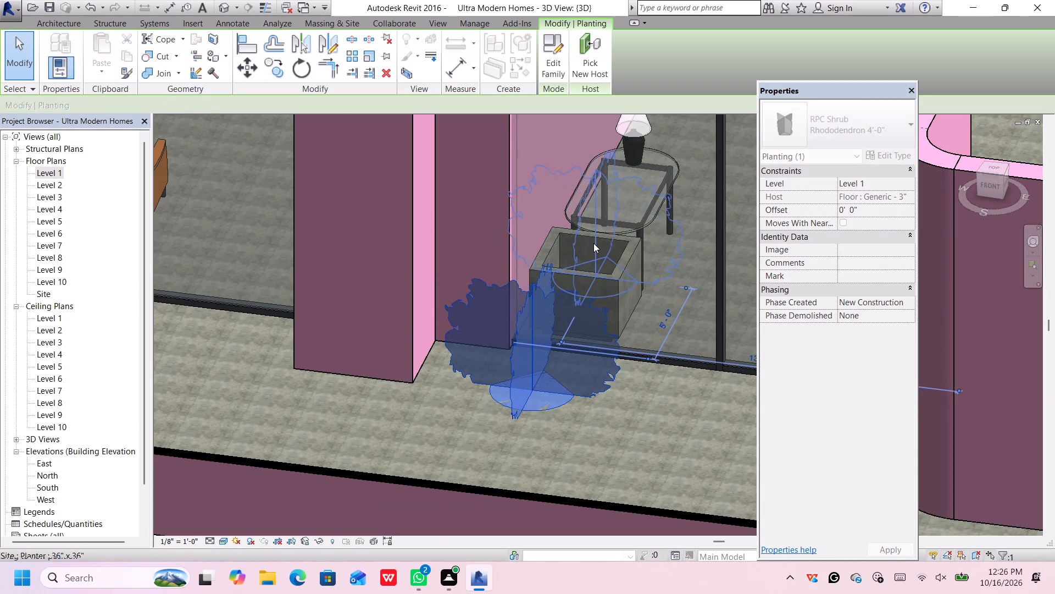
Set the Rhododendron shrub's offset from Level 1 to 3' 0".
scroll(669, 224, up, 5)
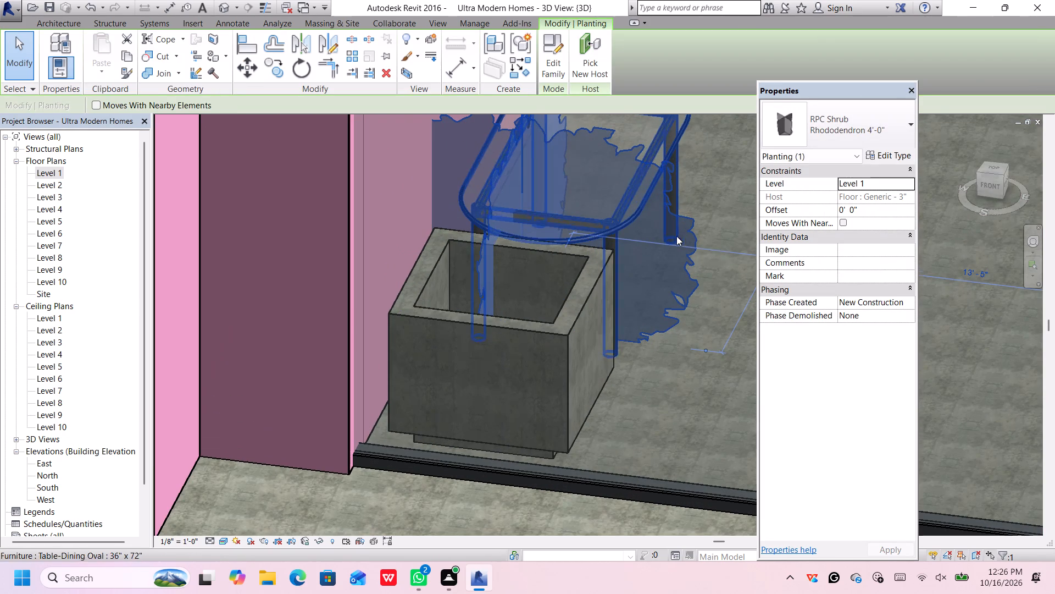
click(867, 210)
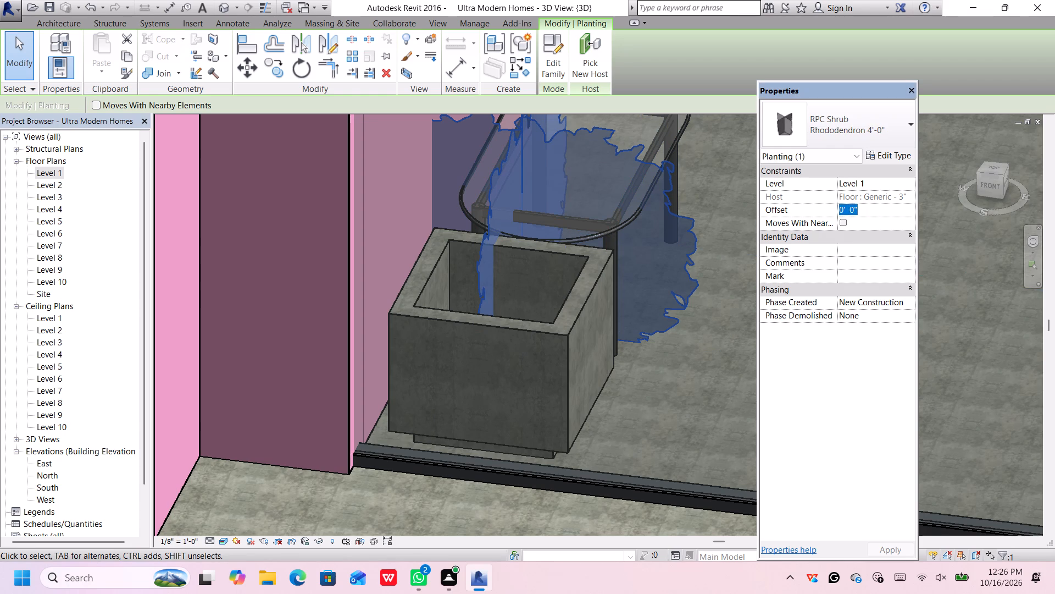
key(BackSpace)
text(3')
key(Return)
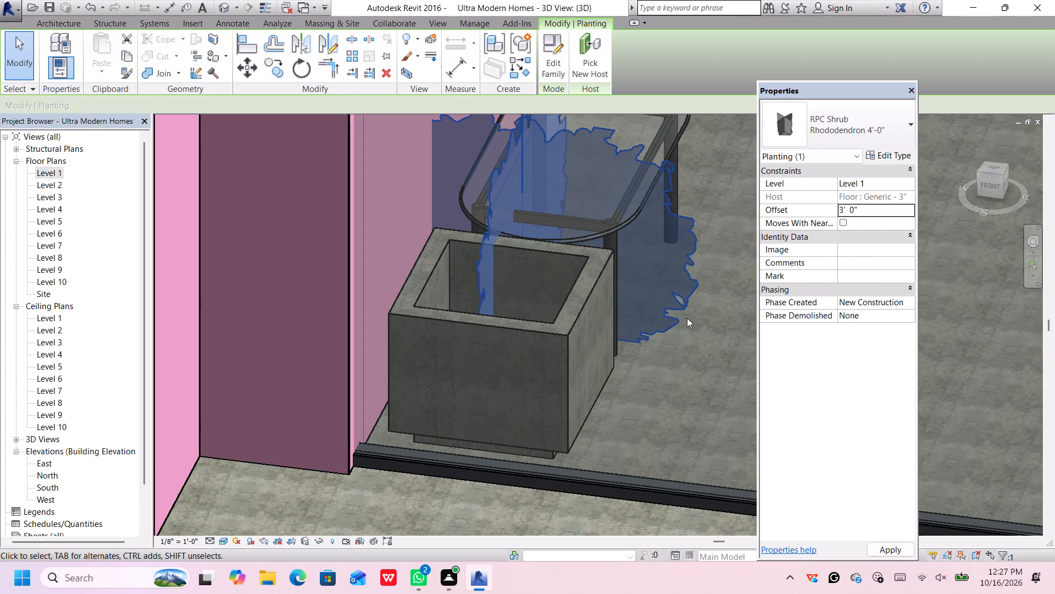
Nudge the raised shrub toward the glazed wall until it lines up front to back with the planter.
scroll(646, 305, down, 5)
middle_drag(646, 294, 632, 328)
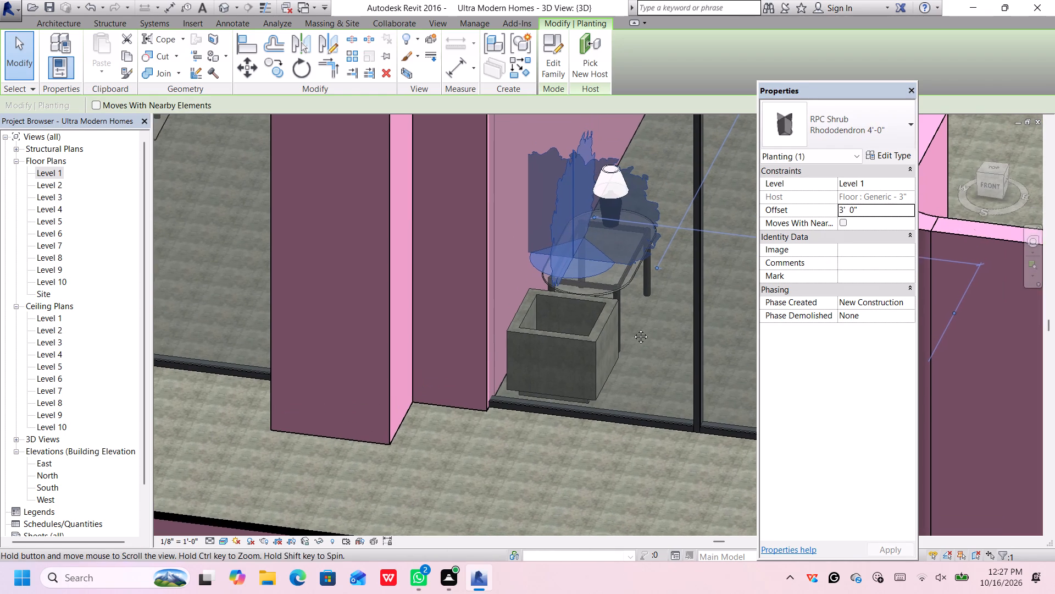
key(Down)
key(Down)
key(Down)
key(Down)
key(Down)
key(Down)
key(Down)
key(Down)
key(Down)
key(Down)
key(Down)
key(Down)
key(Down)
key(Down)
key(Down)
key(Down)
key(Down)
key(Down)
key(Down)
key(Down)
key(Down)
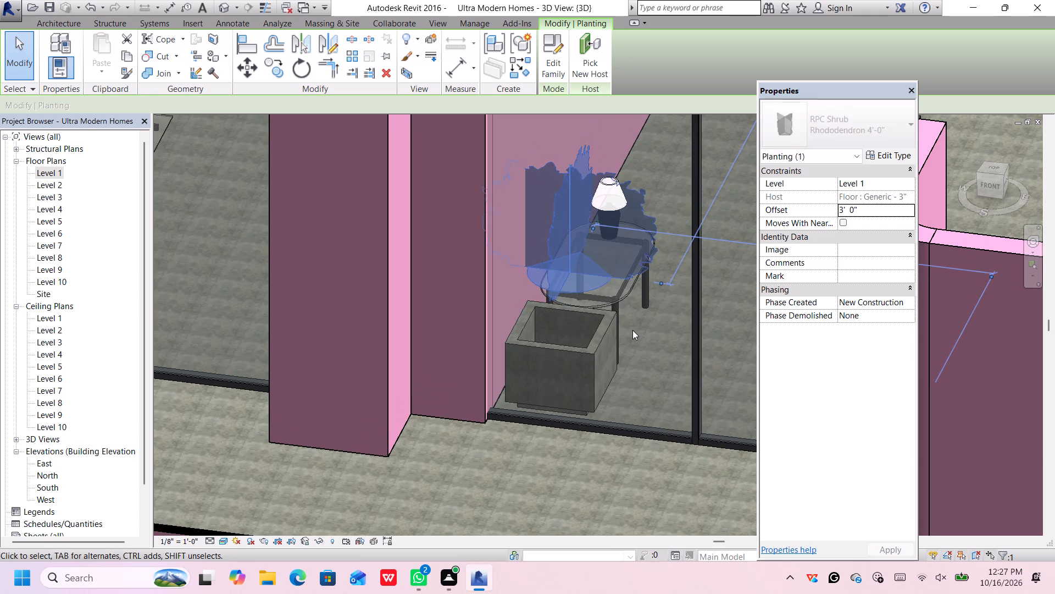
key(Down)
key(Down)
key(Down)
key(Down)
key(Down)
key(Down)
key(Down)
key(Down)
key(Down)
key(Down)
key(Down)
key(Down)
key(Down)
key(Down)
key(Down)
key(Down)
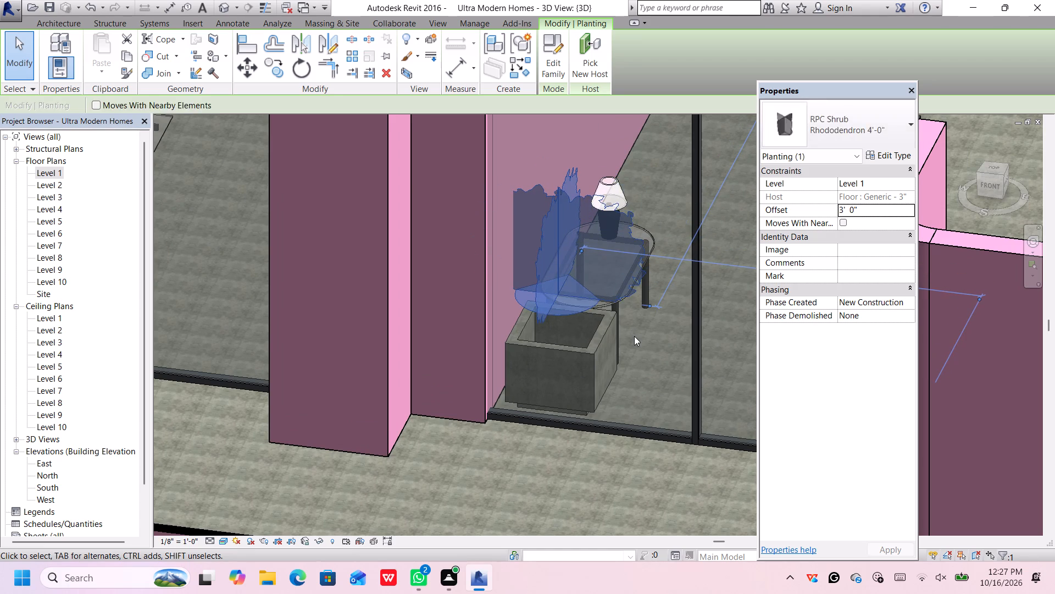
key(Down)
key(Down)
key(Down)
key(Down)
key(Down)
key(Down)
key(Down)
key(Down)
key(Down)
key(Down)
key(Down)
key(Down)
key(Down)
key(Down)
key(Down)
key(Down)
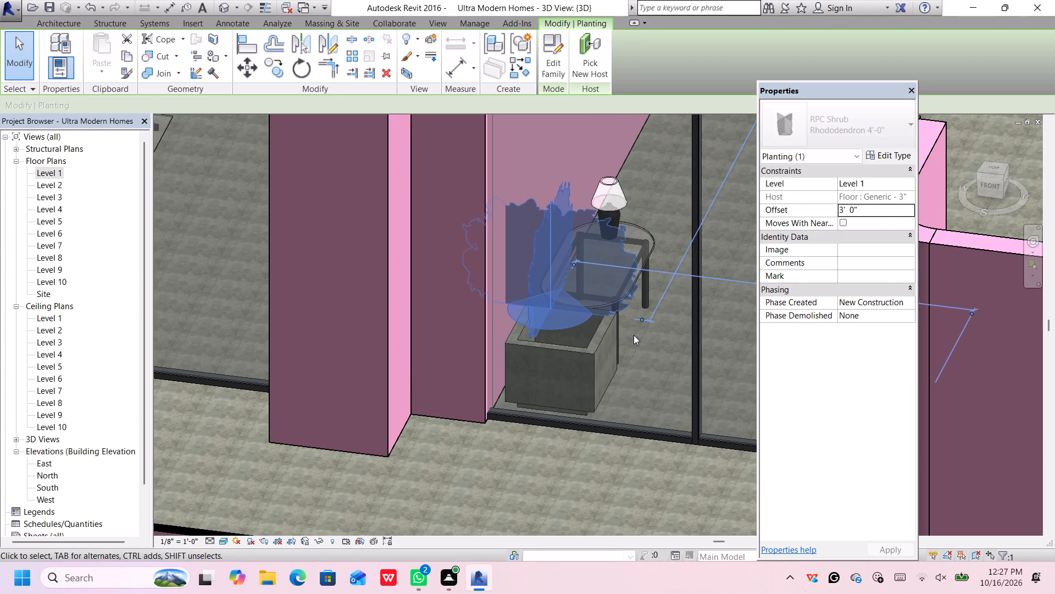
key(Down)
Nudge the shrub sideways, parallel to the glazed wall, until it sits over the planter beside the oval table.
key(Right)
key(Right)
key(Right)
key(Right)
key(Right)
key(Right)
key(Right)
key(Right)
key(Right)
key(Right)
key(Right)
key(Right)
key(Right)
key(Right)
key(Right)
key(Right)
key(Right)
key(Right)
key(Right)
key(Right)
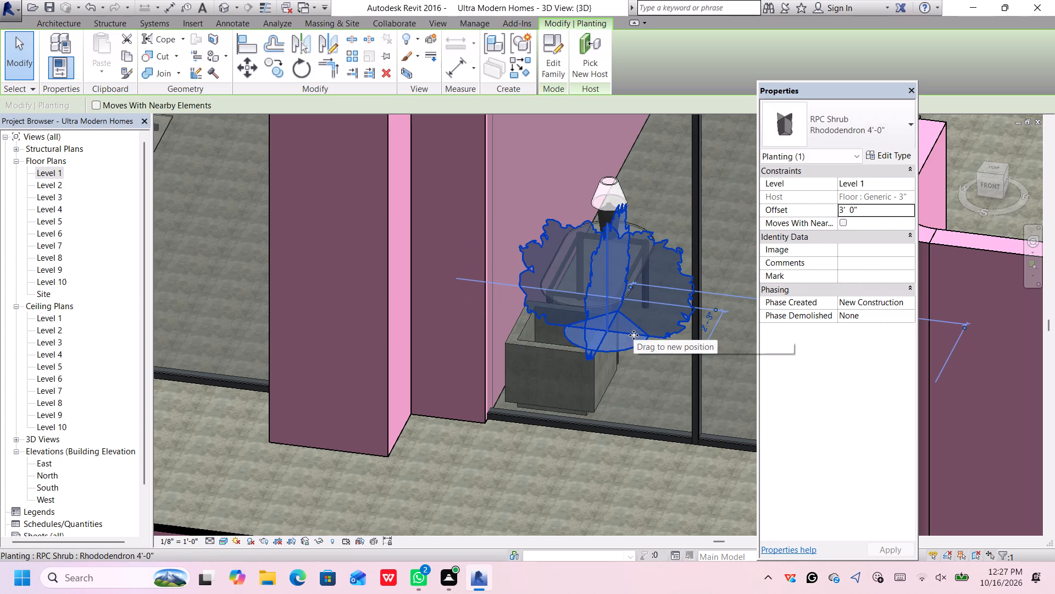
key(Left)
key(Left)
key(Left)
key(Left)
key(Left)
key(Left)
key(Left)
key(Left)
key(Left)
key(Left)
key(Left)
key(Left)
key(Left)
key(Left)
key(Left)
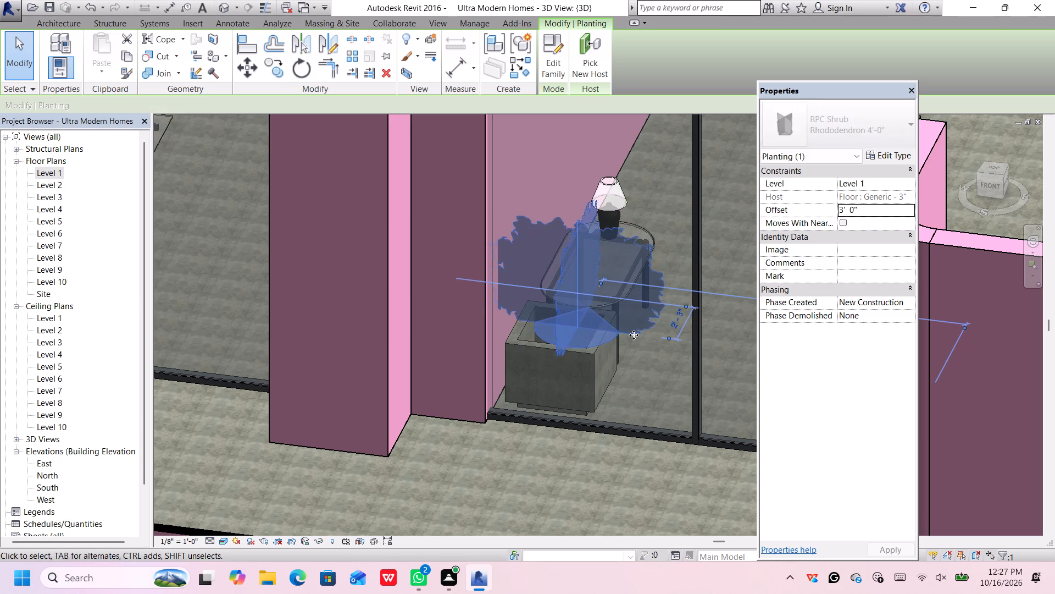
key(Left)
key(Left)
key(Left)
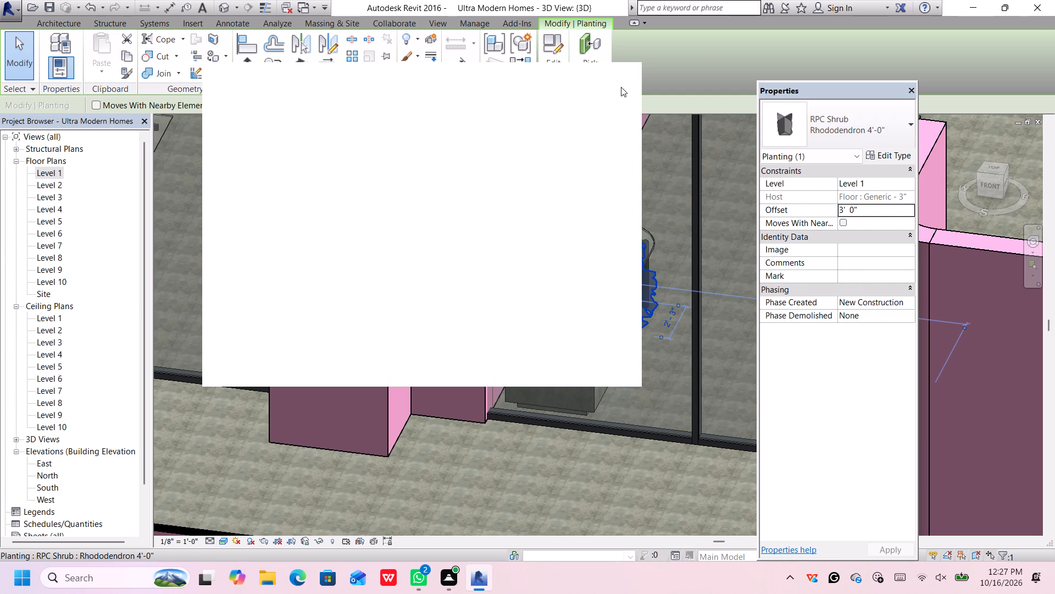
Close the blank notification window covering the model.
click(614, 79)
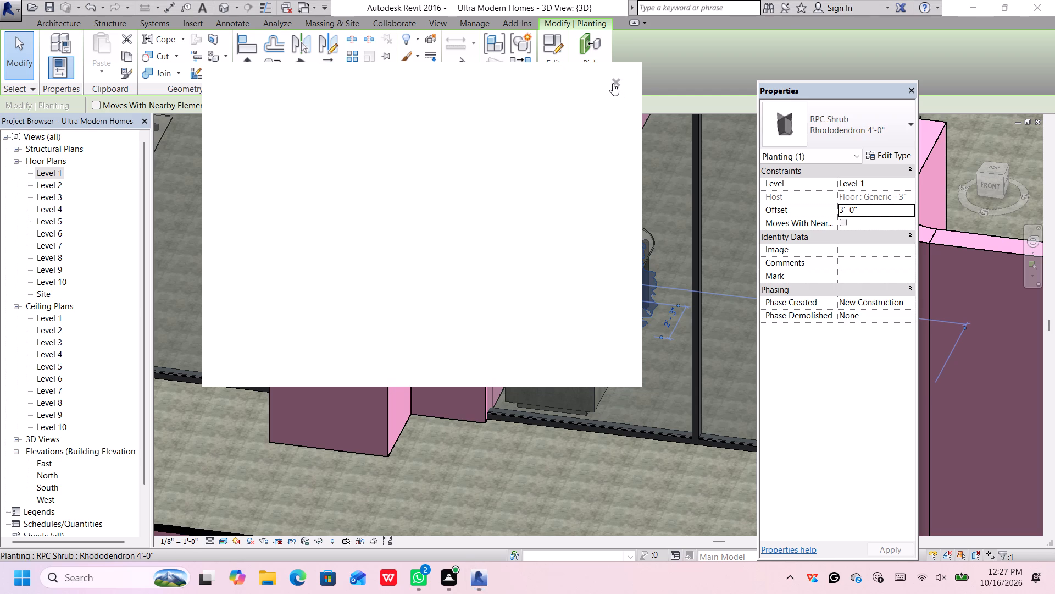
Examine the shrub's position over the planter from the front, the side and above.
scroll(586, 449, down, 6)
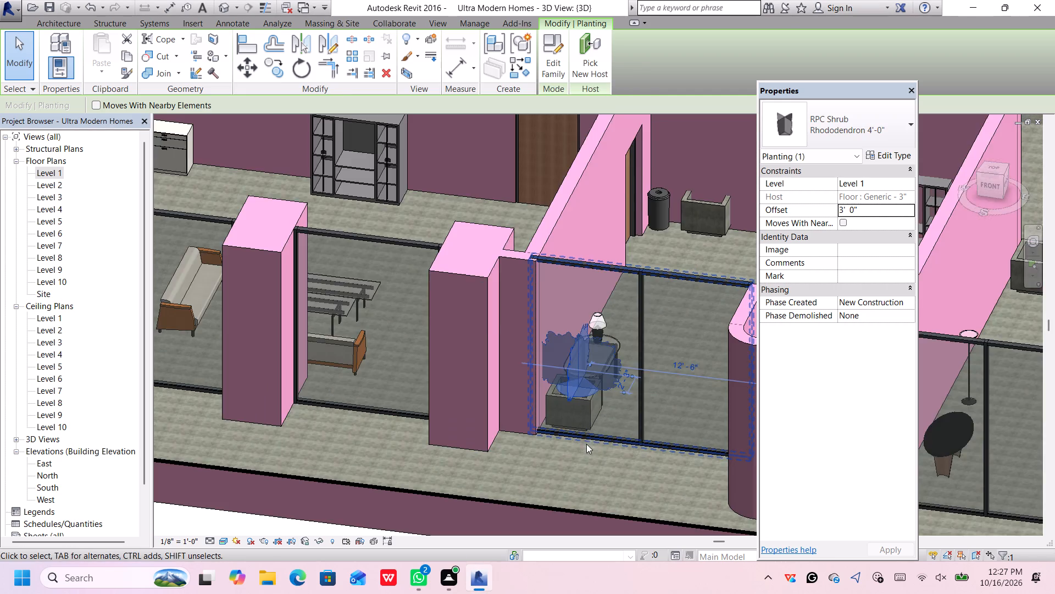
scroll(586, 444, down, 4)
click(373, 510)
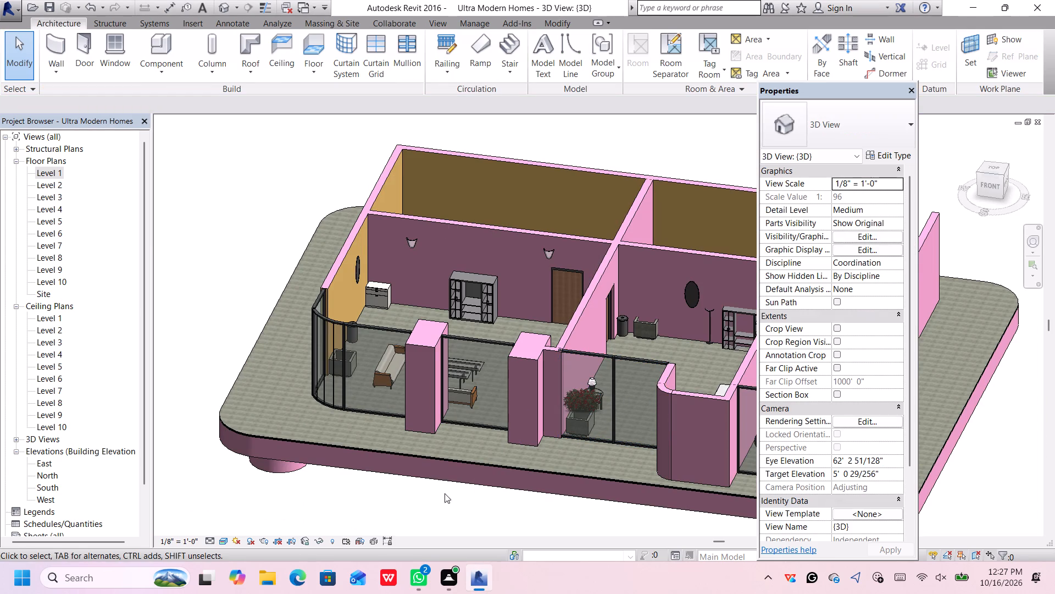
scroll(592, 389, up, 13)
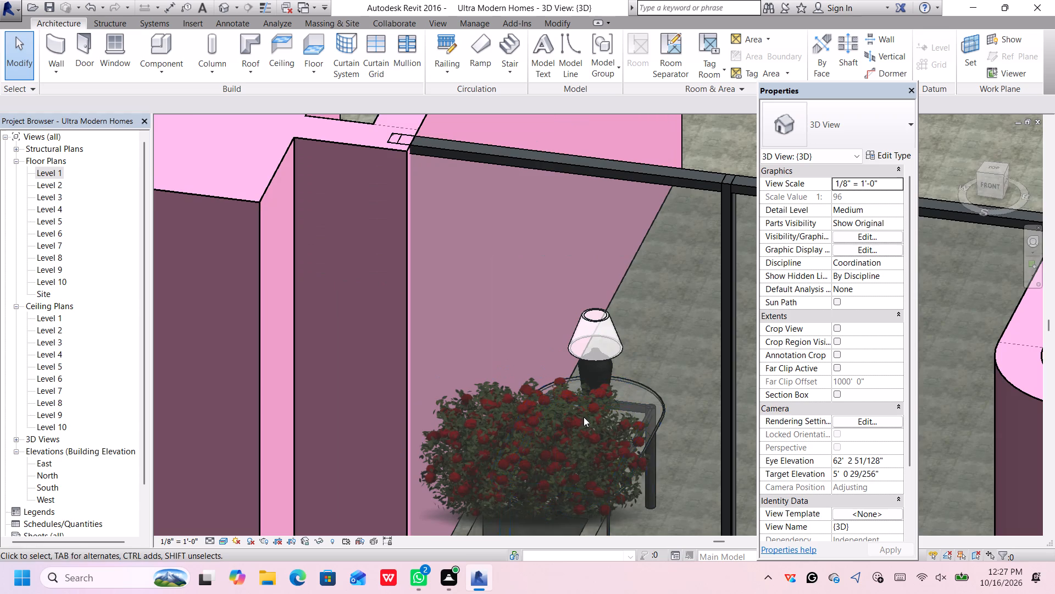
scroll(583, 417, down, 4)
middle_drag(585, 413, 579, 311)
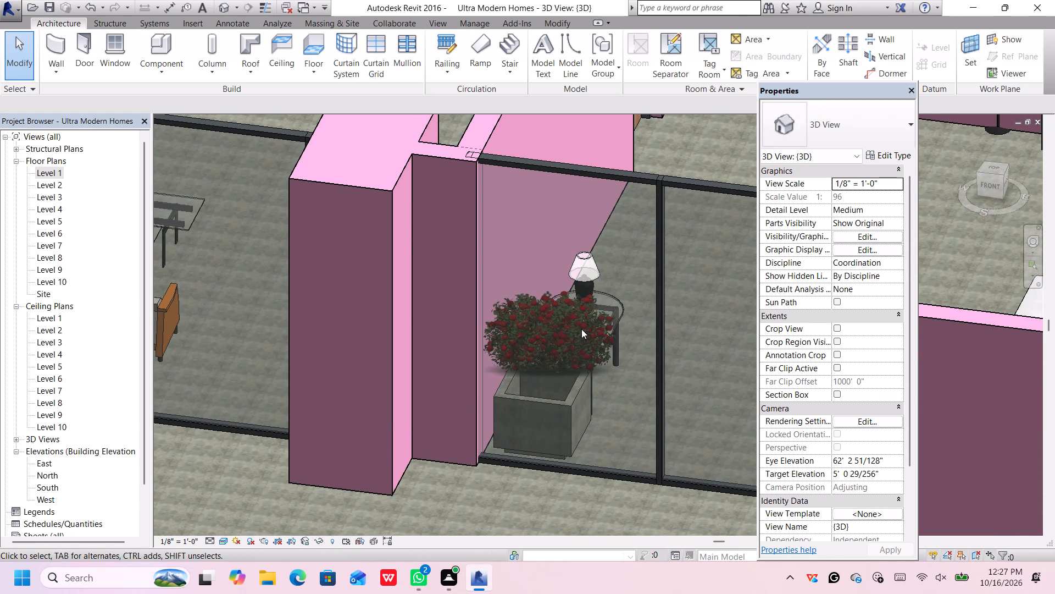
middle_drag(584, 328, 508, 315)
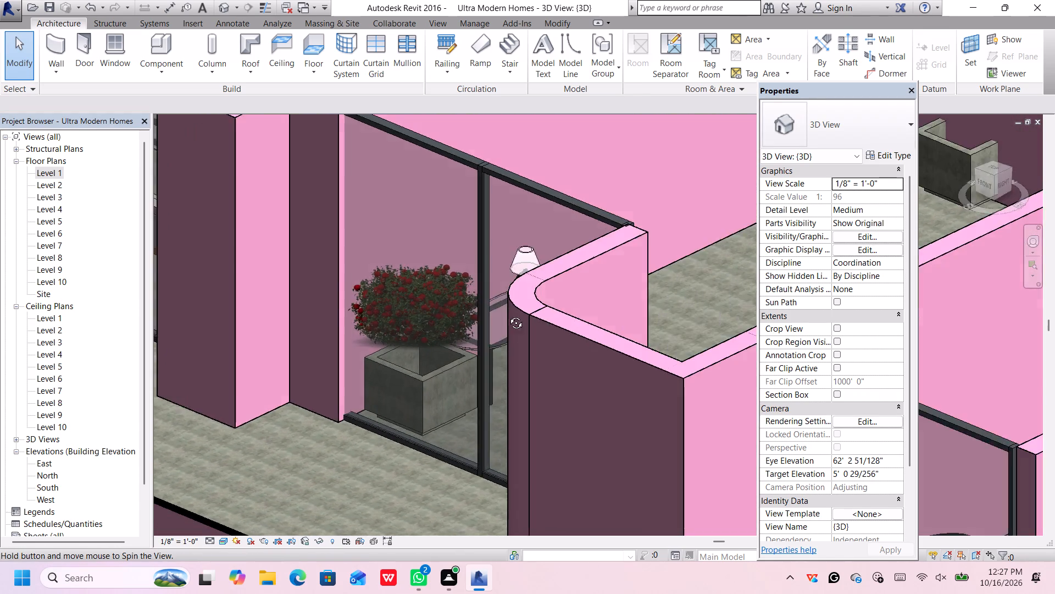
middle_drag(508, 315, 458, 306)
scroll(490, 246, down, 2)
middle_drag(514, 235, 514, 248)
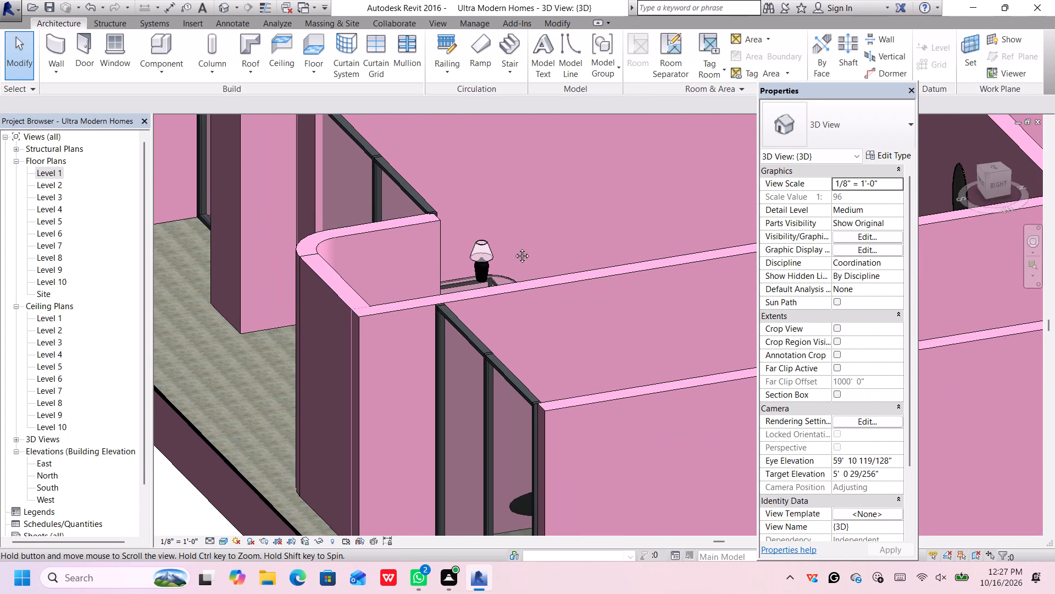
middle_drag(514, 248, 498, 387)
scroll(351, 359, up, 4)
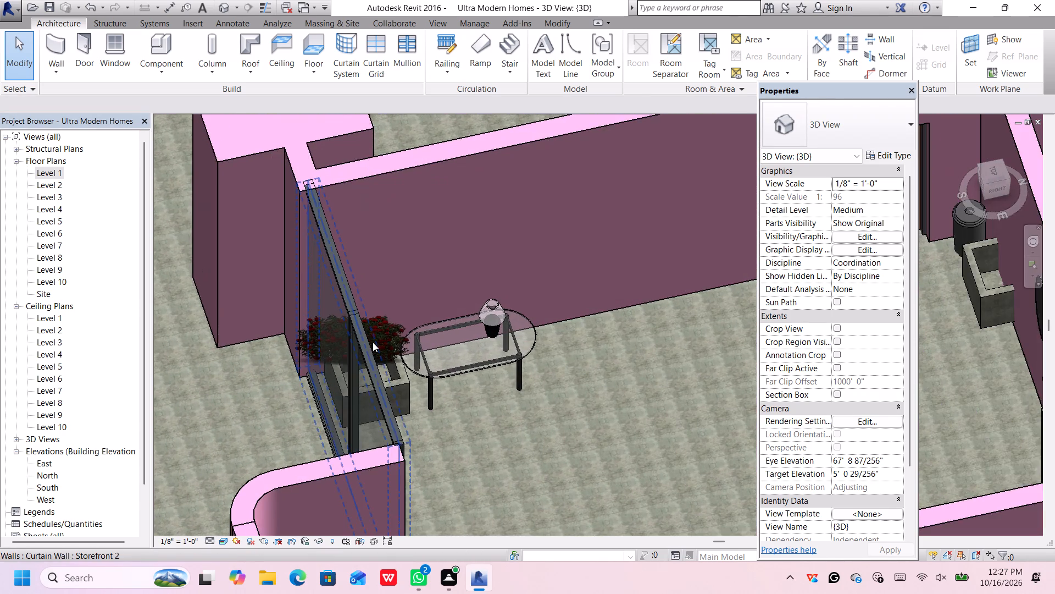
scroll(373, 342, up, 5)
scroll(435, 351, down, 1)
middle_drag(433, 353, 424, 331)
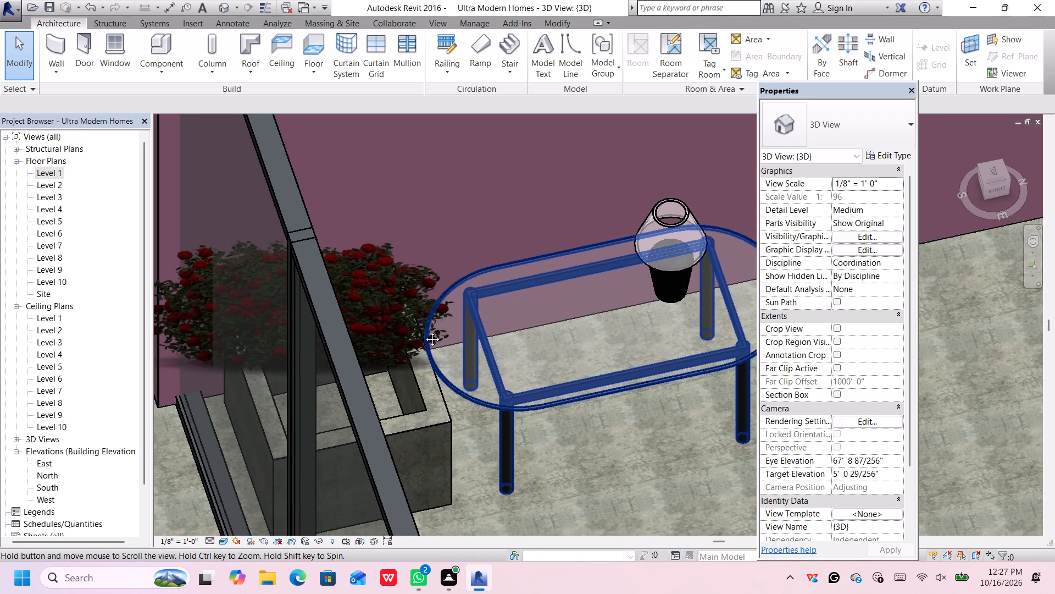
middle_drag(424, 331, 424, 331)
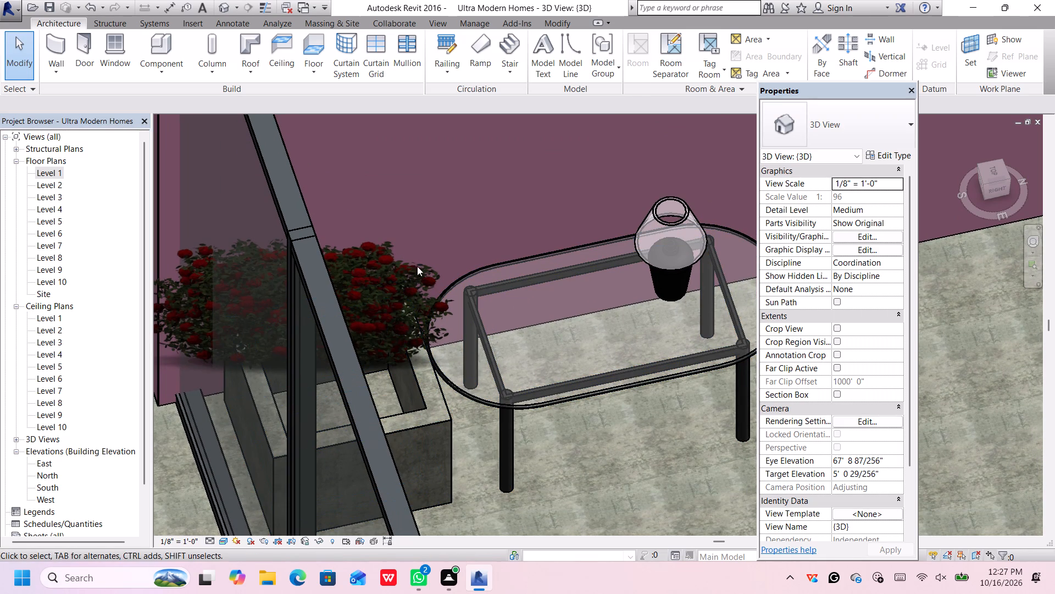
scroll(401, 316, up, 7)
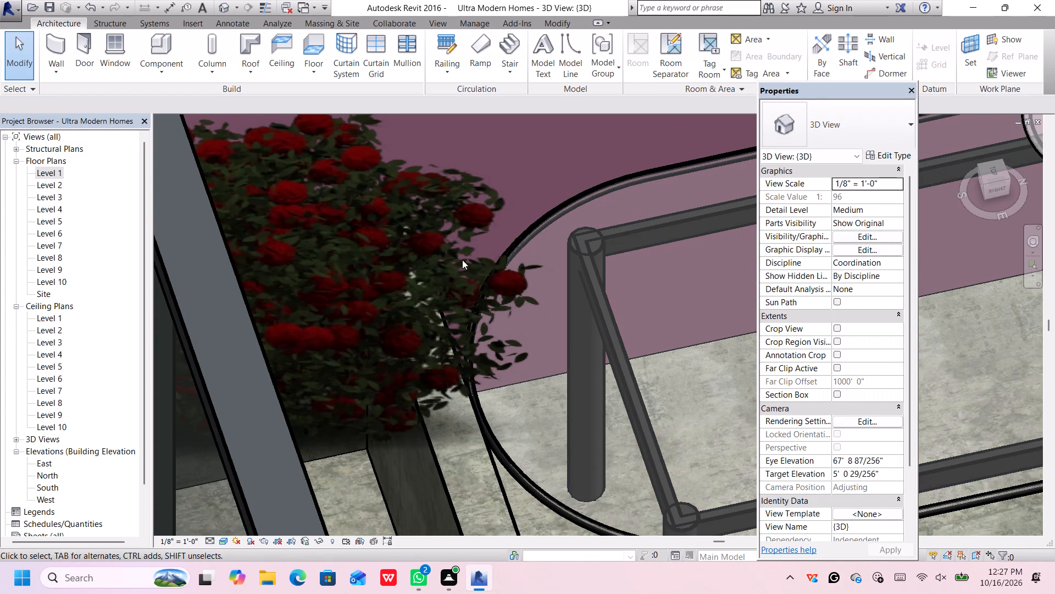
scroll(462, 260, down, 7)
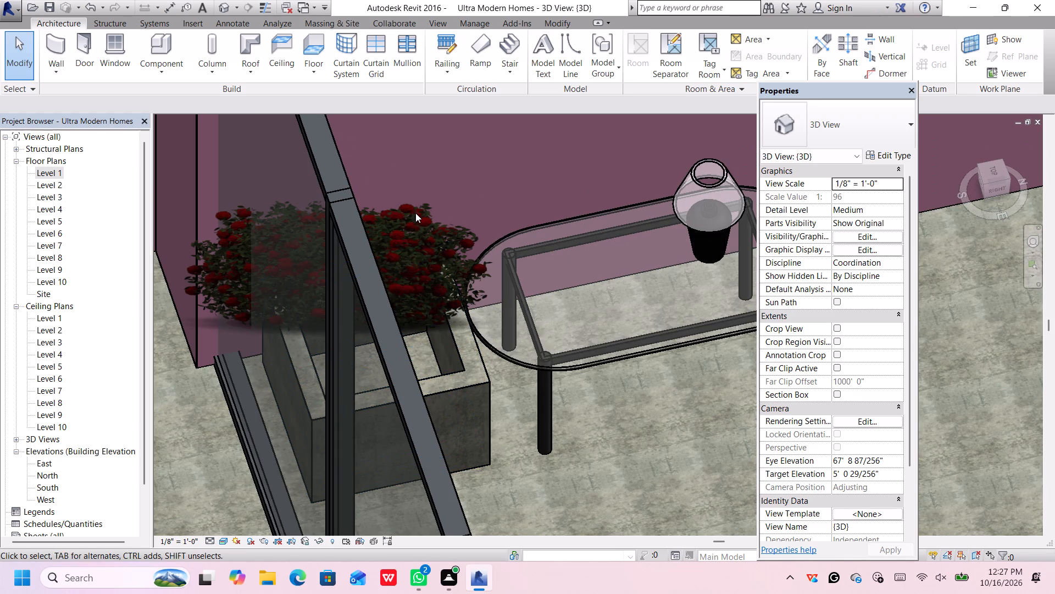
scroll(409, 210, down, 3)
middle_drag(429, 221, 443, 227)
middle_drag(443, 227, 452, 241)
middle_click(452, 241)
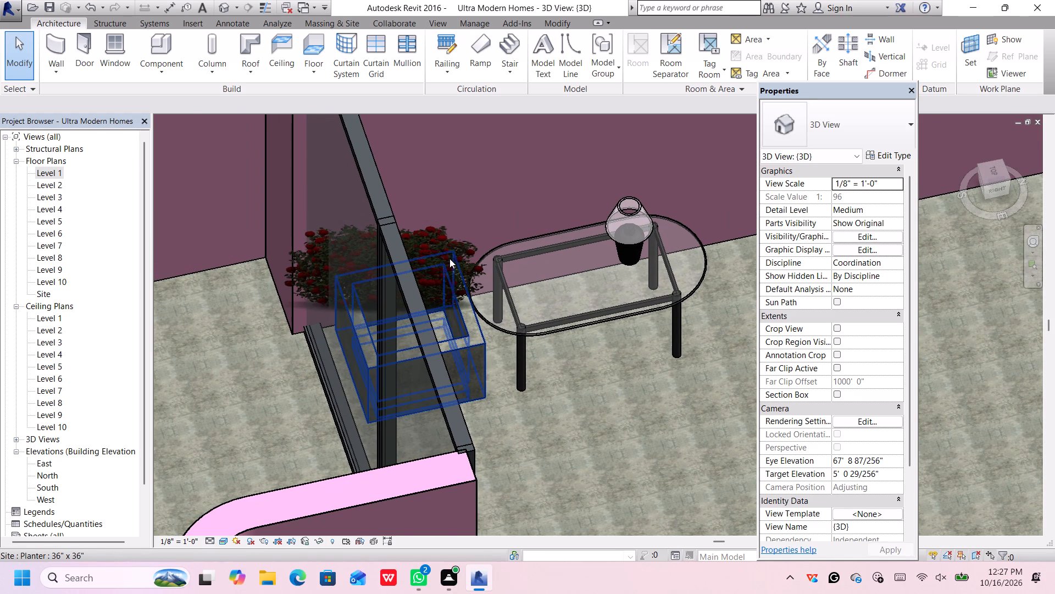
Nudge the shrub along the glazed wall toward the curved wall to centre it over the planter.
click(358, 284)
key(Down)
key(Down)
key(Down)
key(Down)
key(Down)
key(Down)
key(Down)
key(Down)
key(Down)
key(Down)
key(Down)
key(Down)
key(Down)
key(Down)
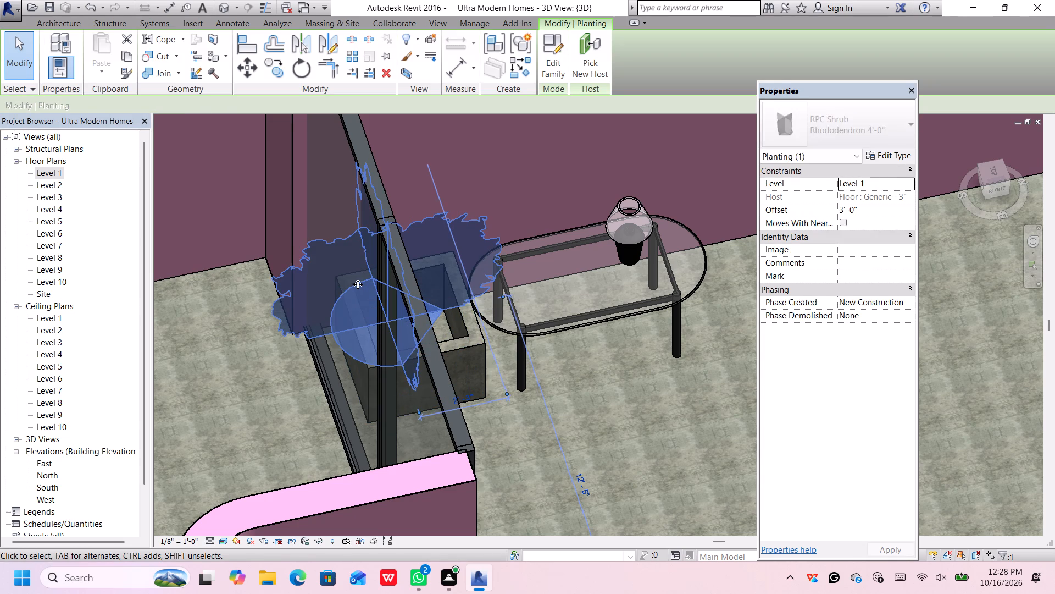
click(574, 386)
Nudge the shrub slightly away from the glazed wall, toward the oval table, to centre it in the planter.
scroll(400, 351, down, 4)
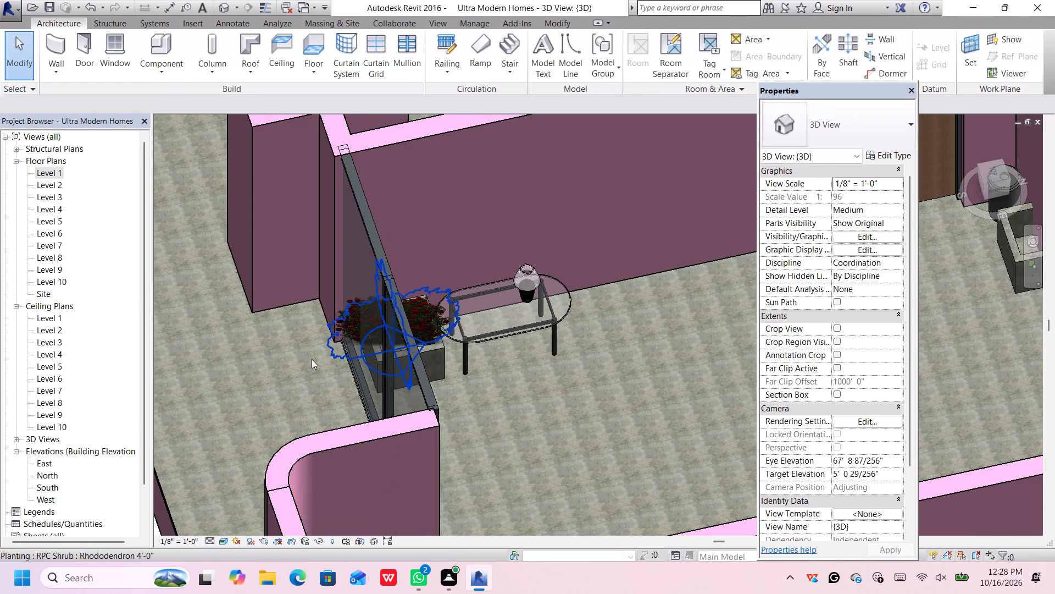
scroll(426, 300, up, 3)
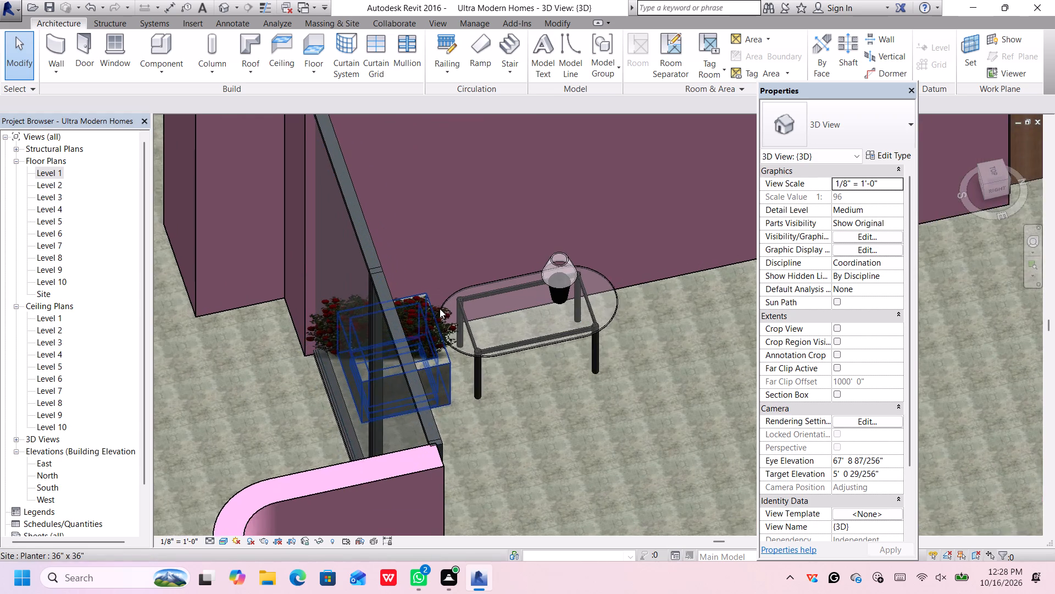
scroll(429, 306, up, 3)
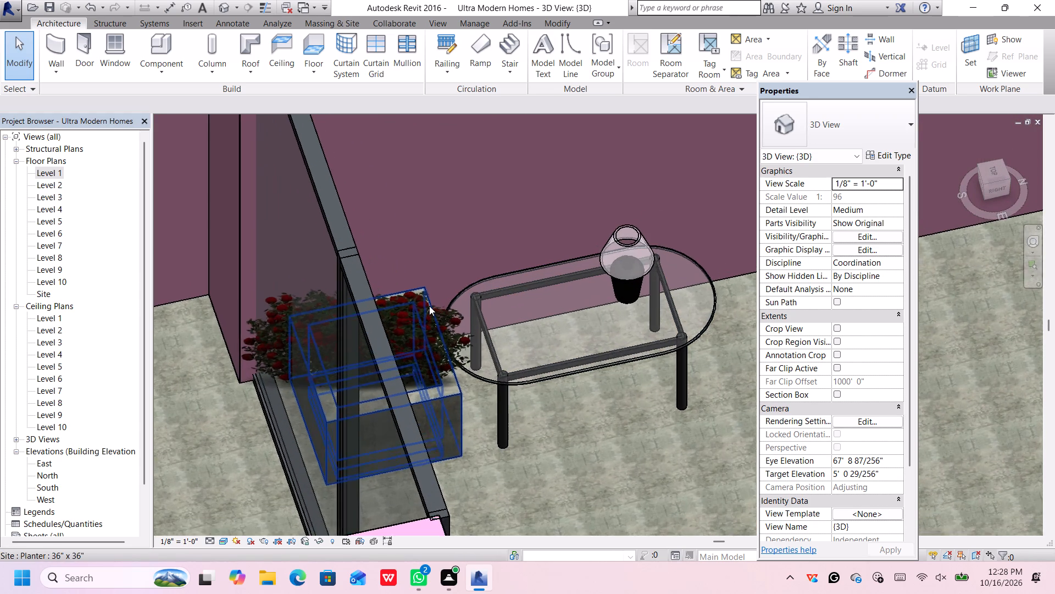
scroll(429, 306, up, 6)
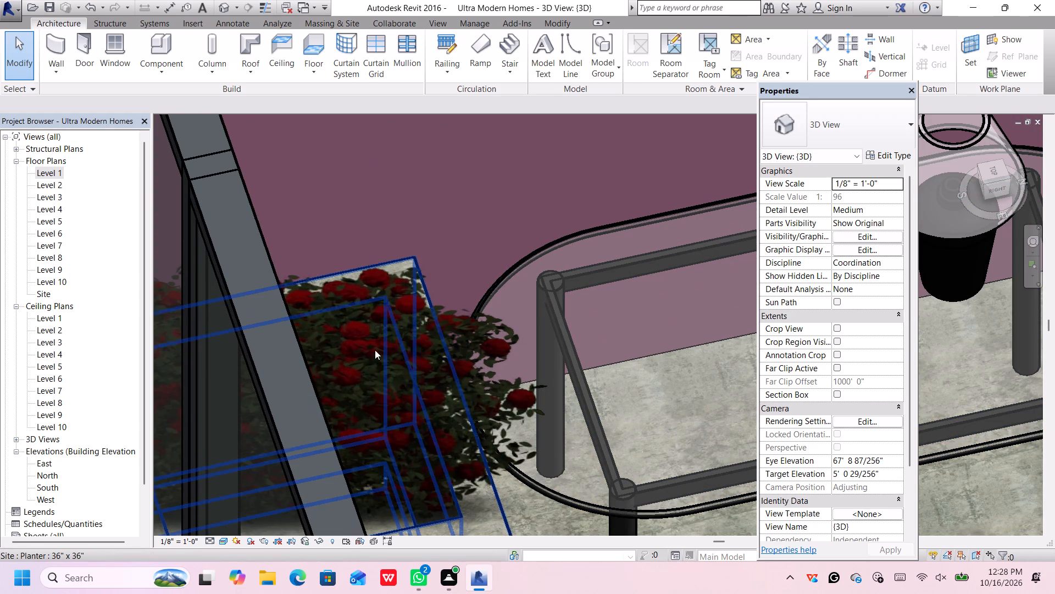
scroll(368, 350, down, 6)
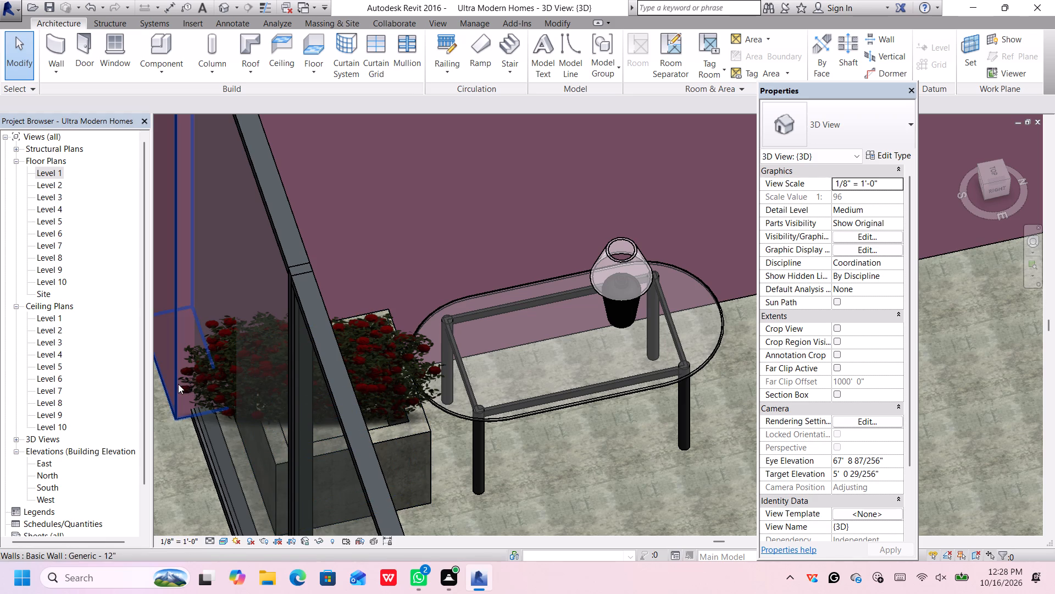
click(207, 366)
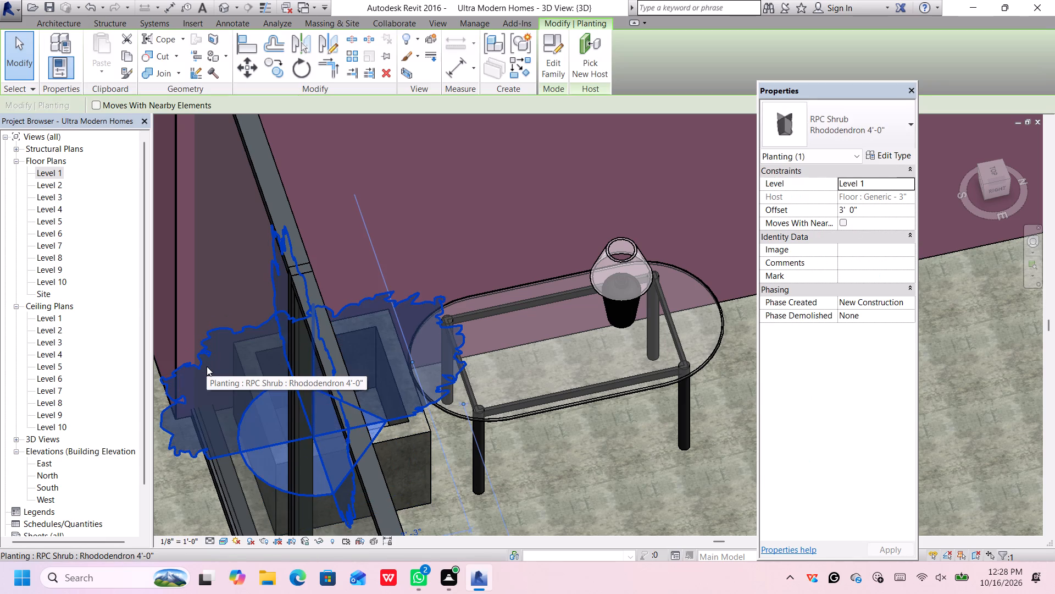
key(Right)
key(Right)
key(Right)
key(Right)
key(Right)
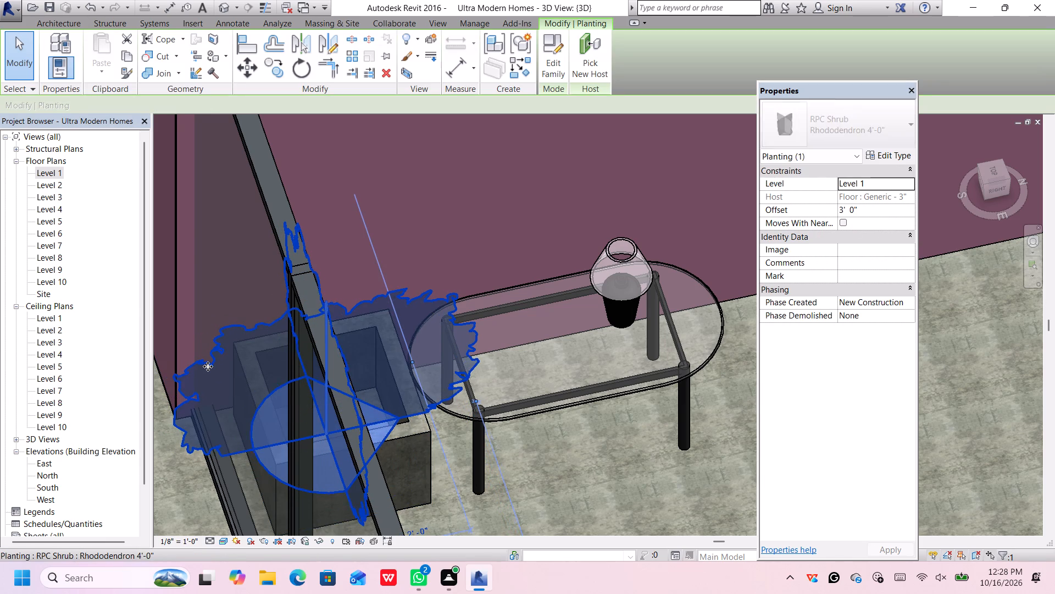
key(Right)
key(Right)
key(Right)
key(Right)
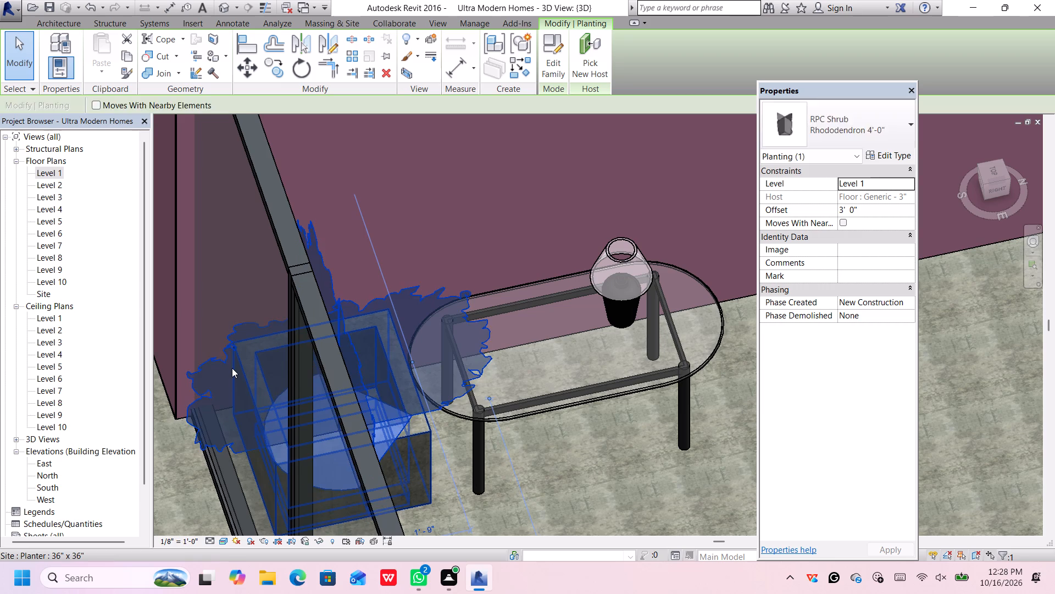
scroll(234, 369, down, 12)
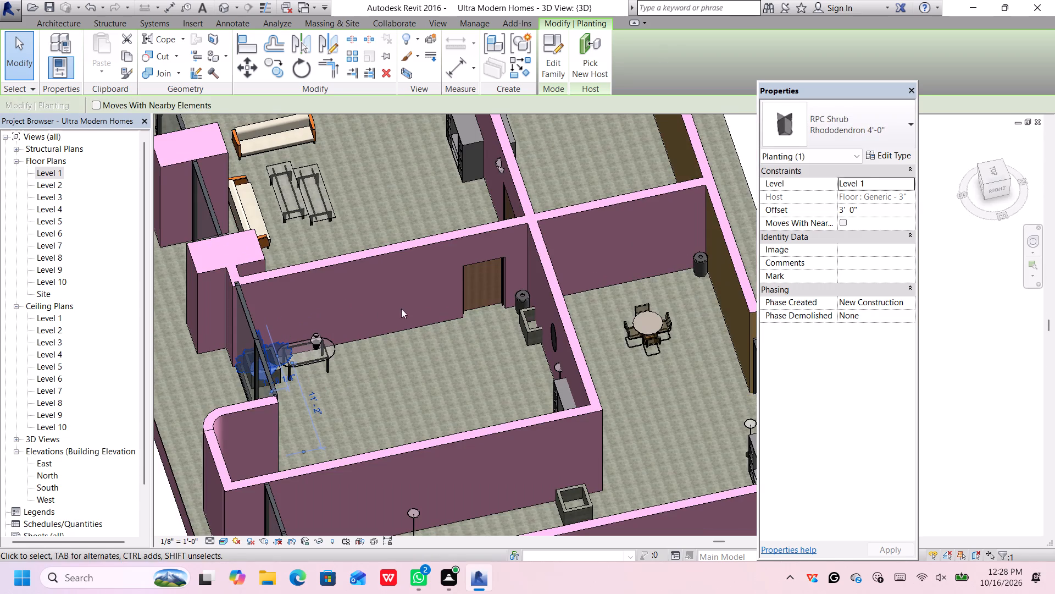
Examine the Rhododendron shrub's height and position over the planter from above and through the glazed wall from the front.
click(752, 172)
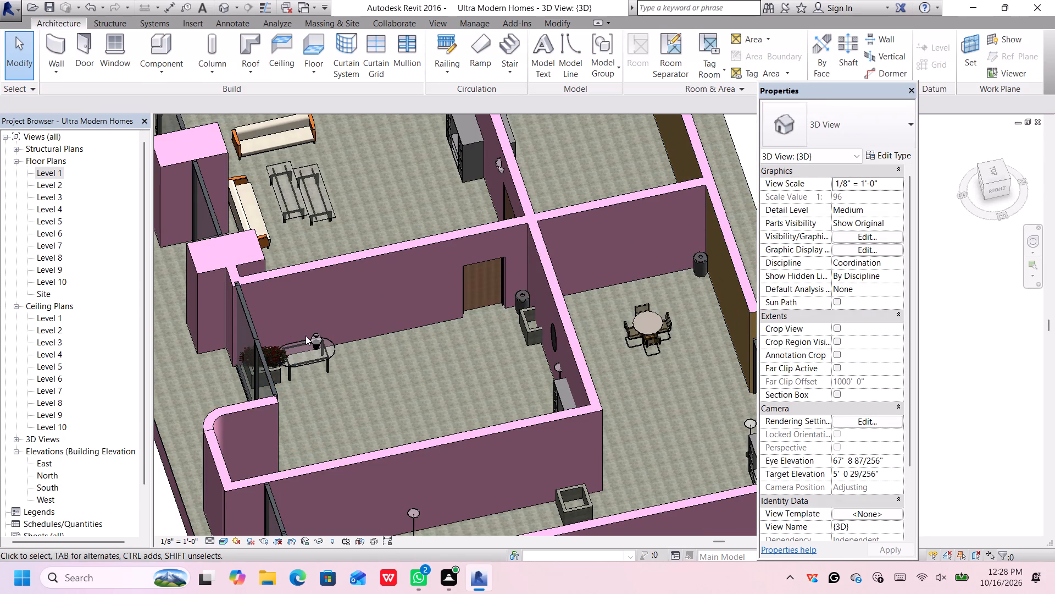
middle_drag(365, 392, 419, 321)
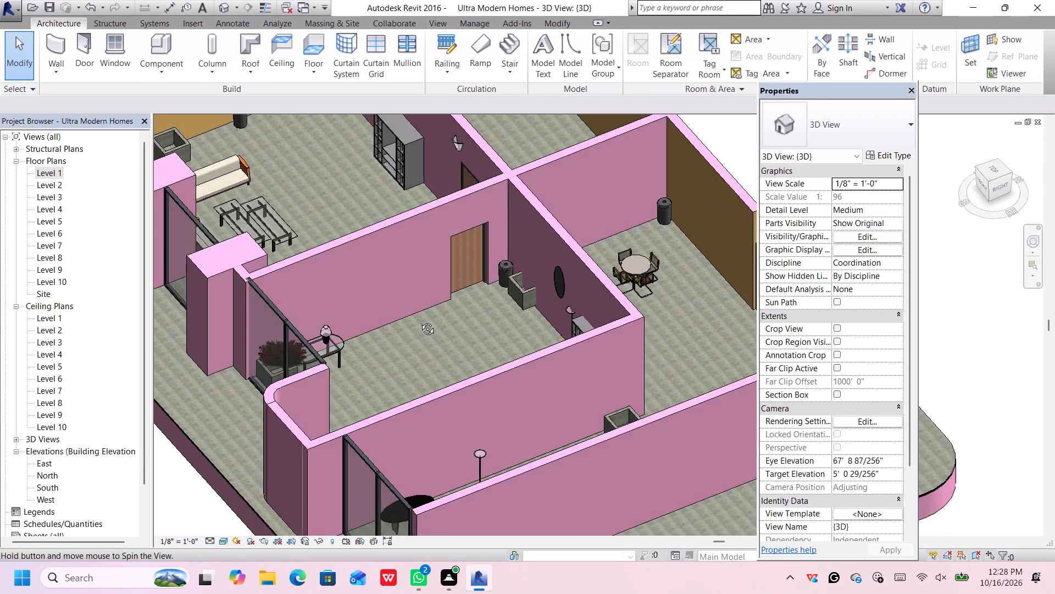
middle_drag(419, 321, 459, 266)
scroll(345, 349, up, 5)
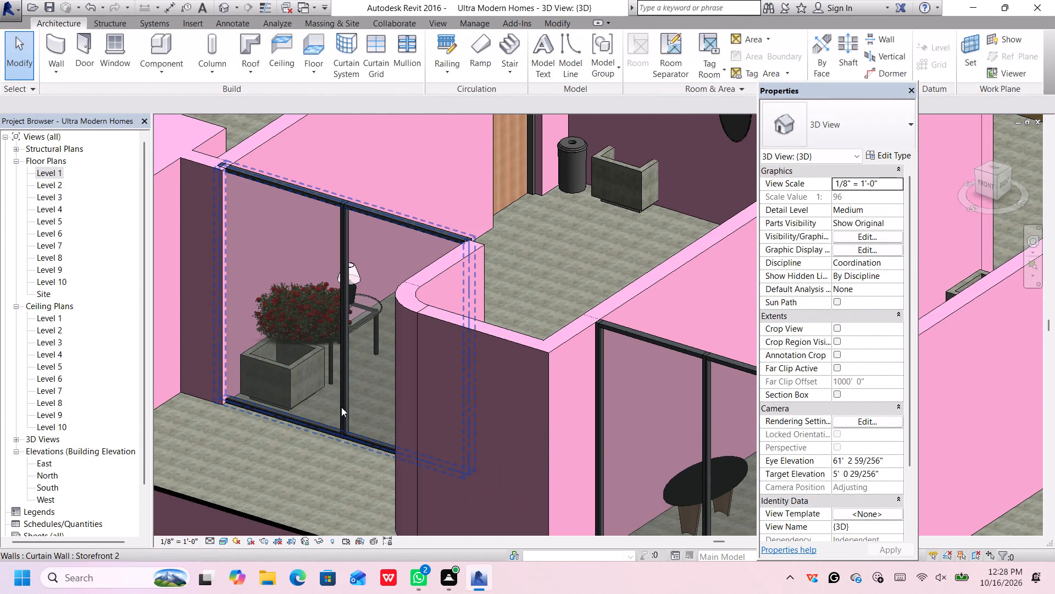
middle_drag(351, 441, 472, 374)
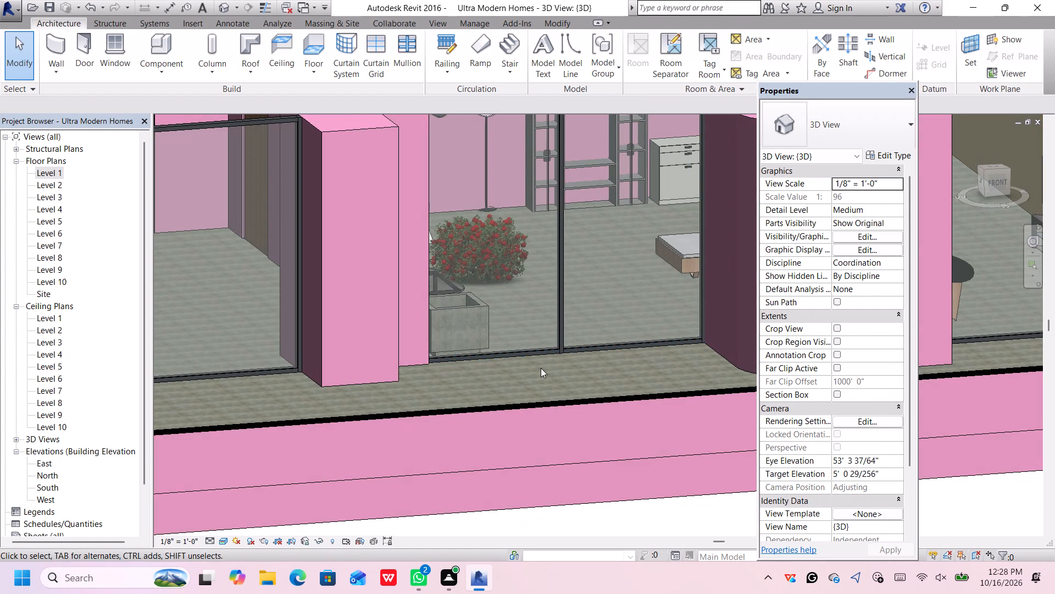
middle_drag(540, 368, 498, 374)
shift+scroll(499, 374, down, 1)
shift+middle_drag(498, 374, 437, 370)
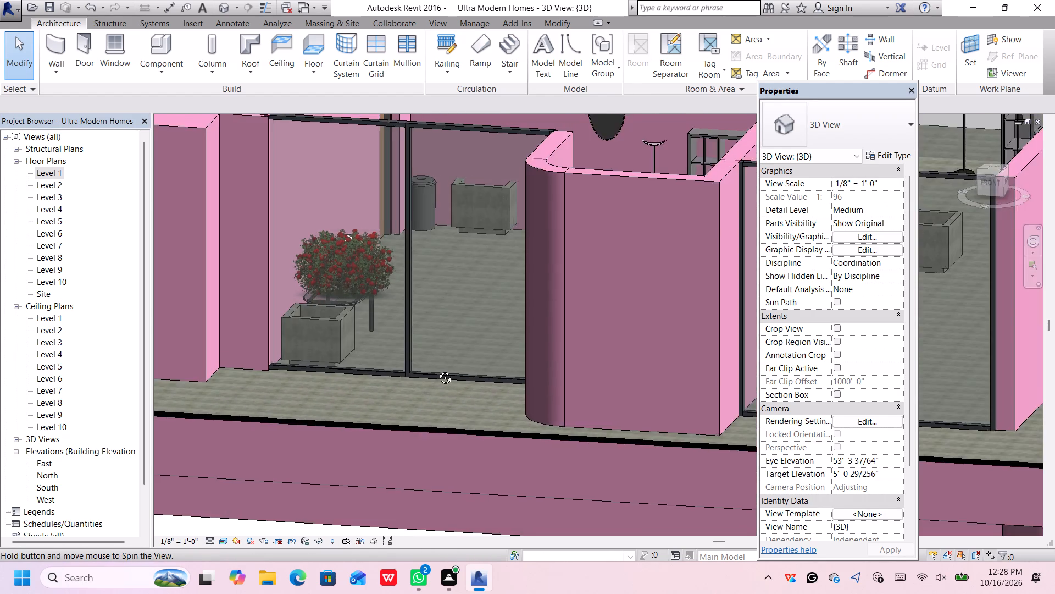
shift+middle_drag(437, 370, 453, 370)
shift+middle_click(453, 370)
scroll(452, 370, down, 7)
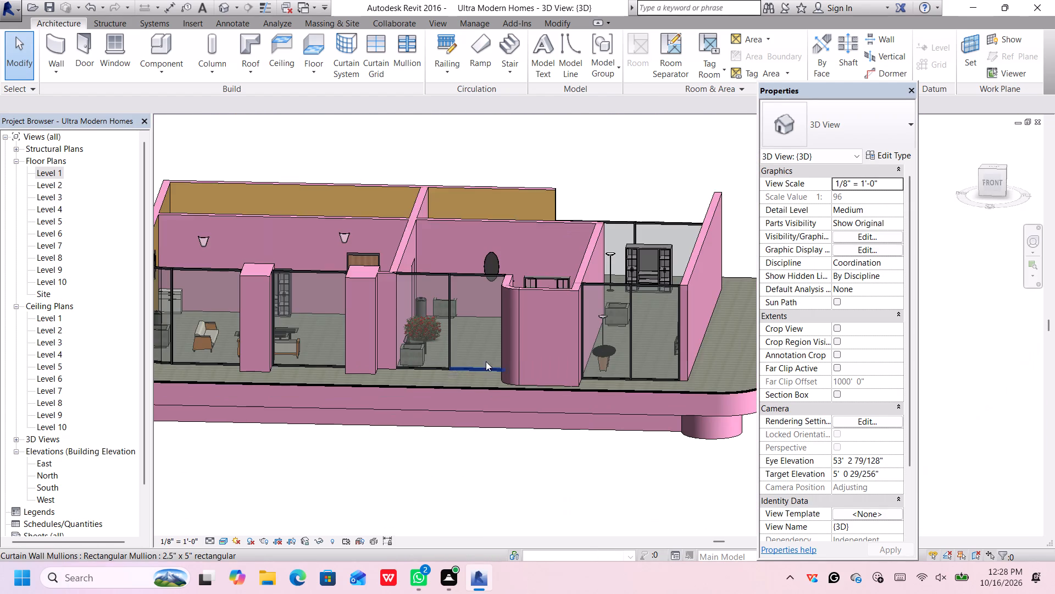
scroll(529, 354, down, 3)
click(990, 180)
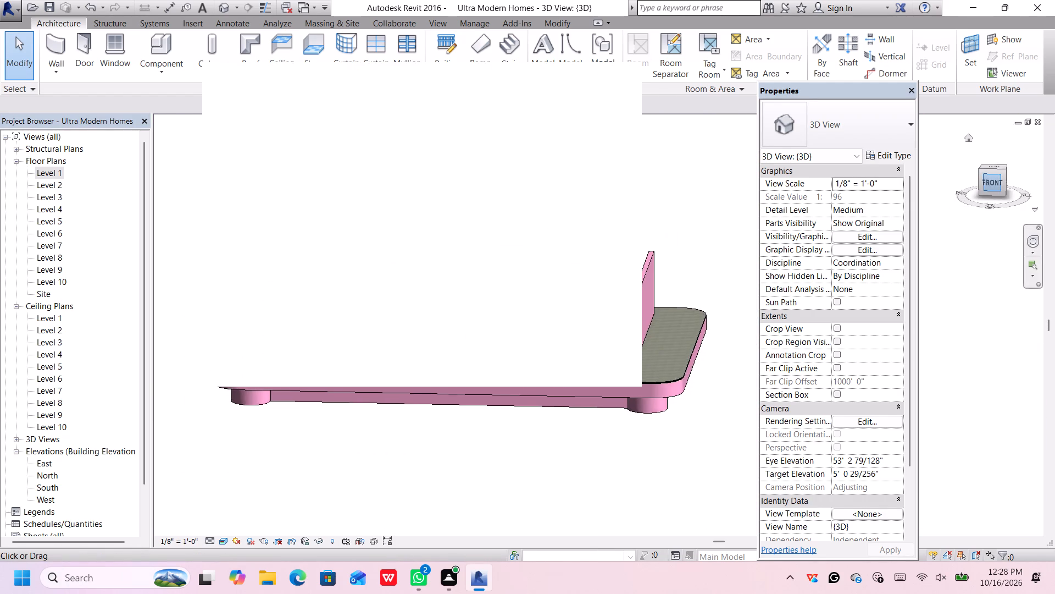
Close the blank notification window covering the model.
click(618, 80)
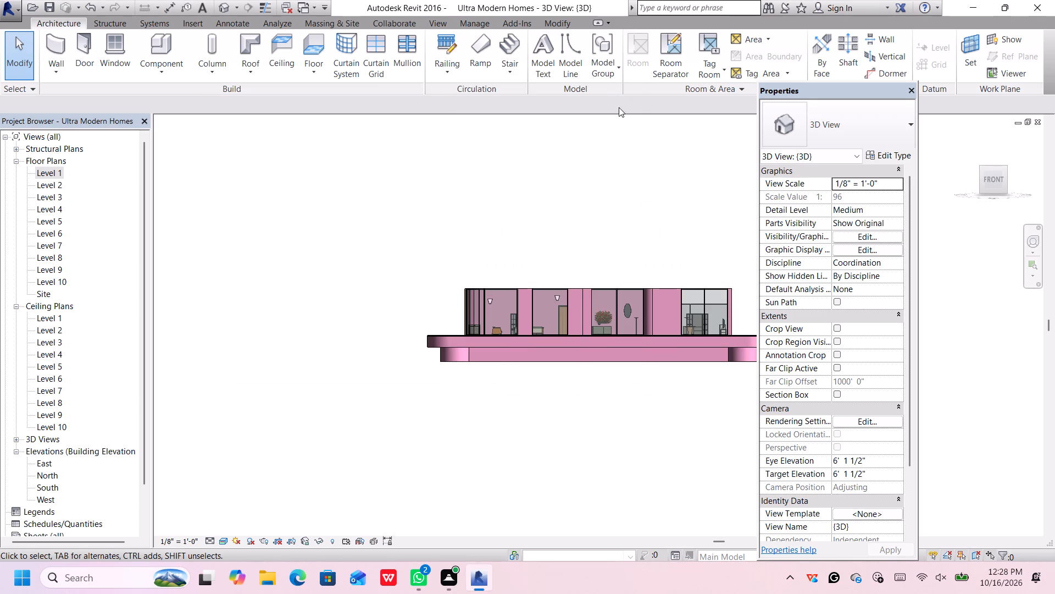
Set the Rhododendron shrub's offset from Level 1 to 2' so that it sits lower in the planter.
scroll(617, 326, up, 10)
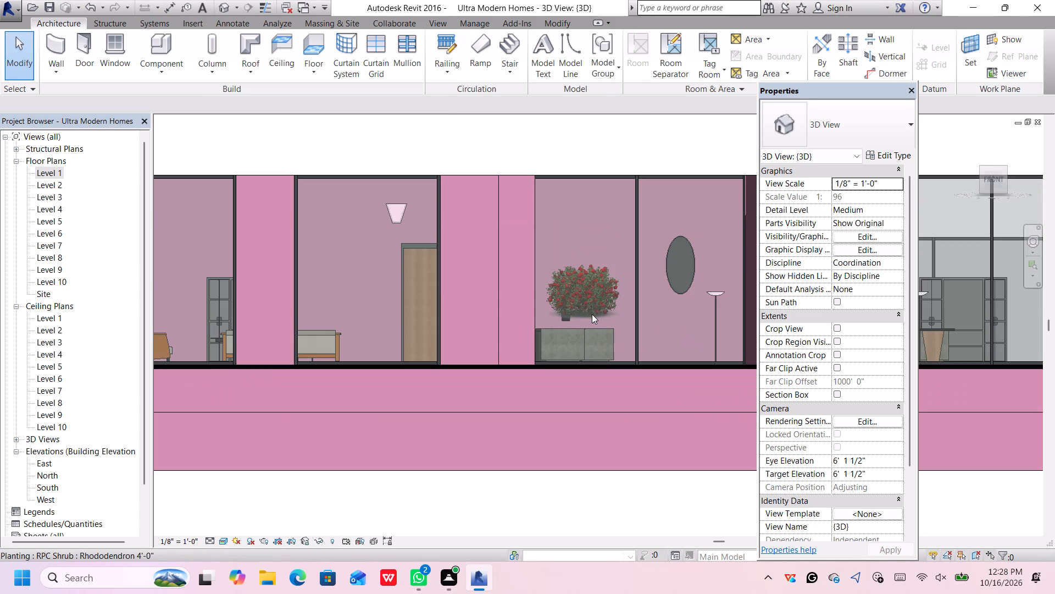
click(587, 319)
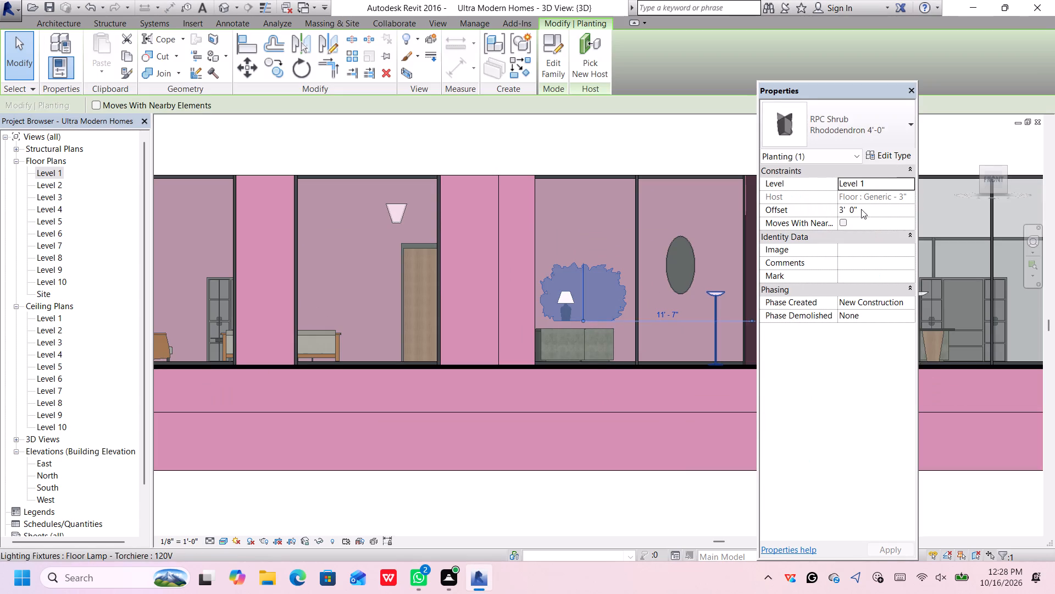
click(862, 207)
key(grave)
key(grave)
key(grave)
key(grave)
key(grave)
key(grave)
key(grave)
key(grave)
key(grave)
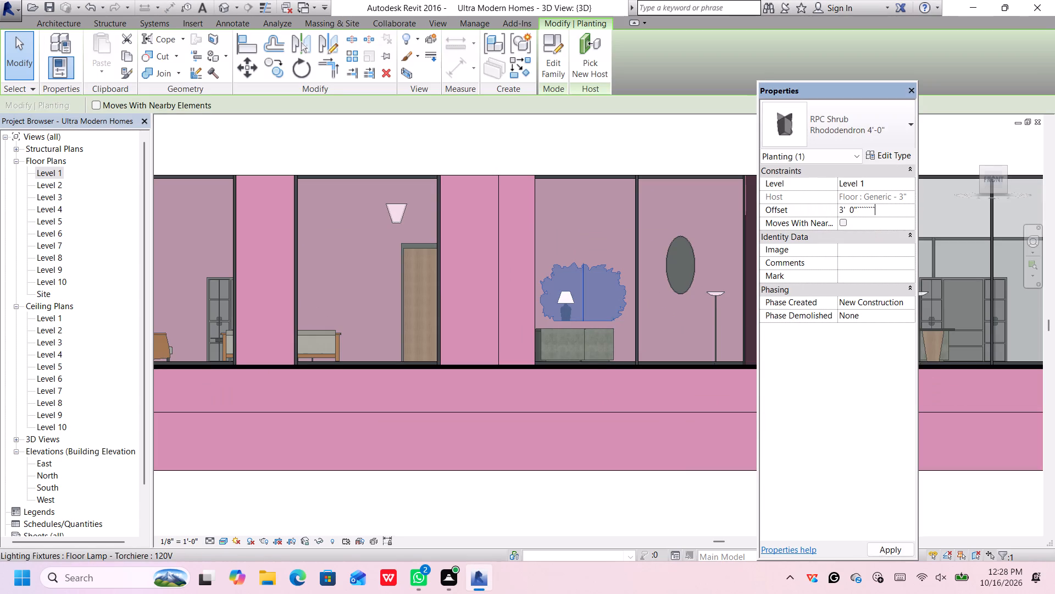
key(BackSpace)
key(BackSpace)
key(BackSpace)
key(BackSpace)
key(BackSpace)
key(BackSpace)
key(BackSpace)
key(BackSpace)
key(BackSpace)
key(BackSpace)
key(BackSpace)
key(BackSpace)
key(BackSpace)
key(BackSpace)
key(BackSpace)
key(BackSpace)
key(BackSpace)
key(BackSpace)
key(BackSpace)
key(BackSpace)
key(2)
key(apostrophe)
key(Return)
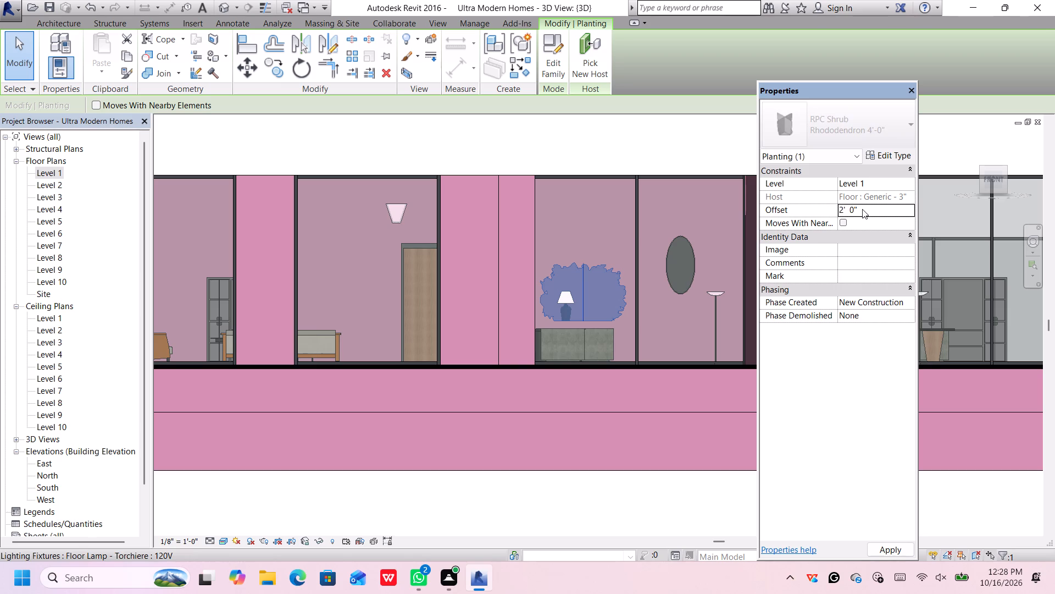
key(Return)
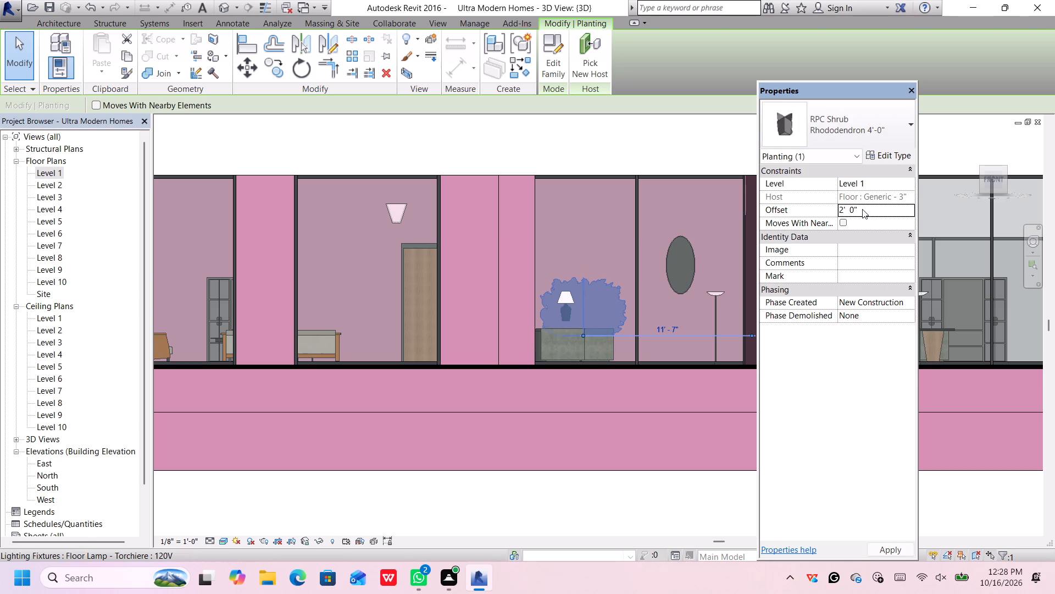
Nudge the shrub about 6 inches along the glazed wall, away from the curved wall.
key(Left)
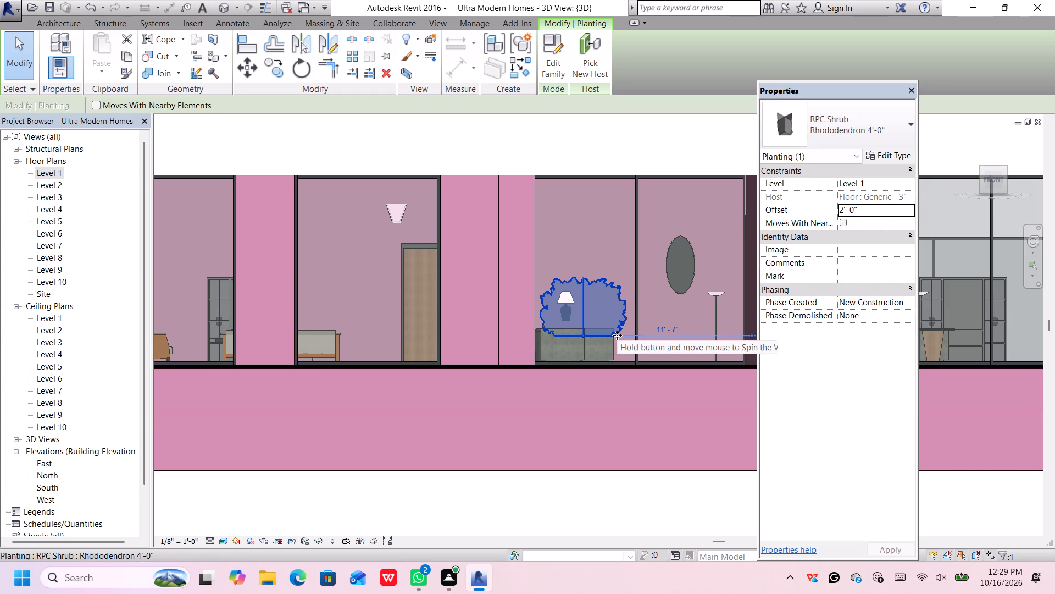
key(Left)
scroll(632, 395, down, 2)
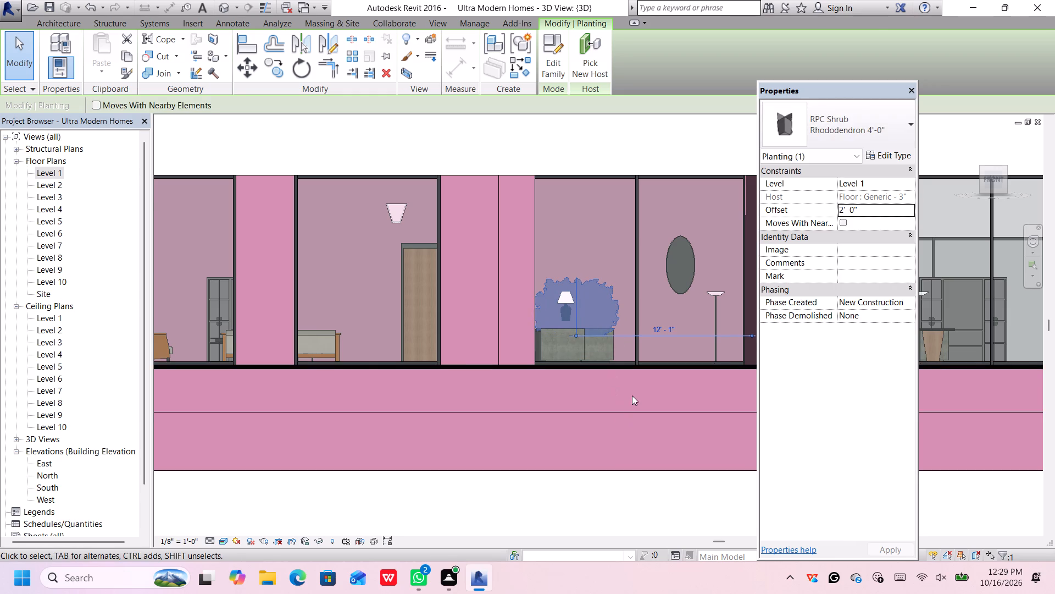
click(627, 502)
scroll(589, 328, up, 5)
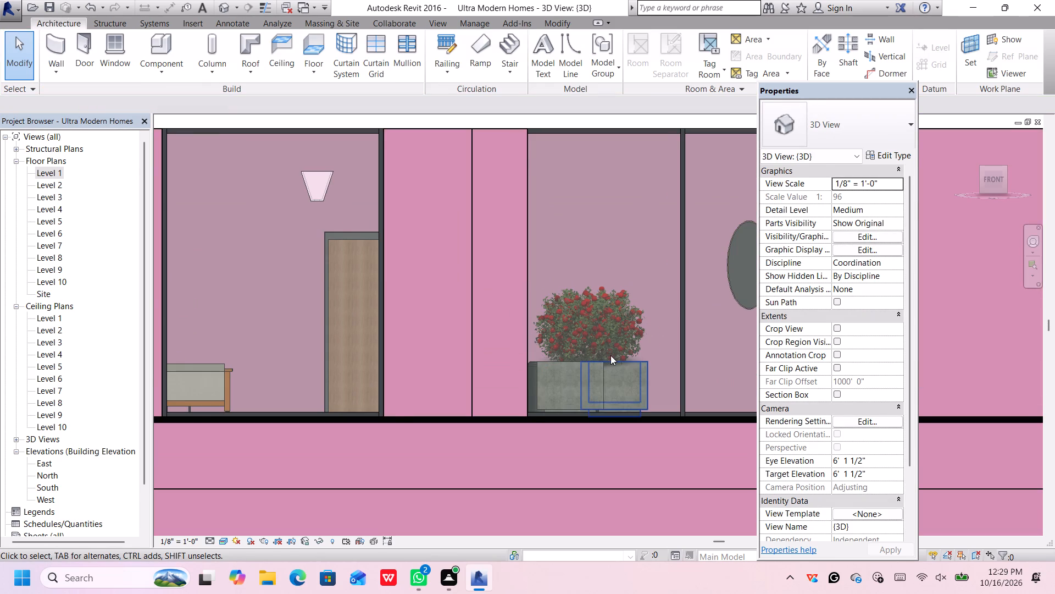
scroll(610, 354, down, 1)
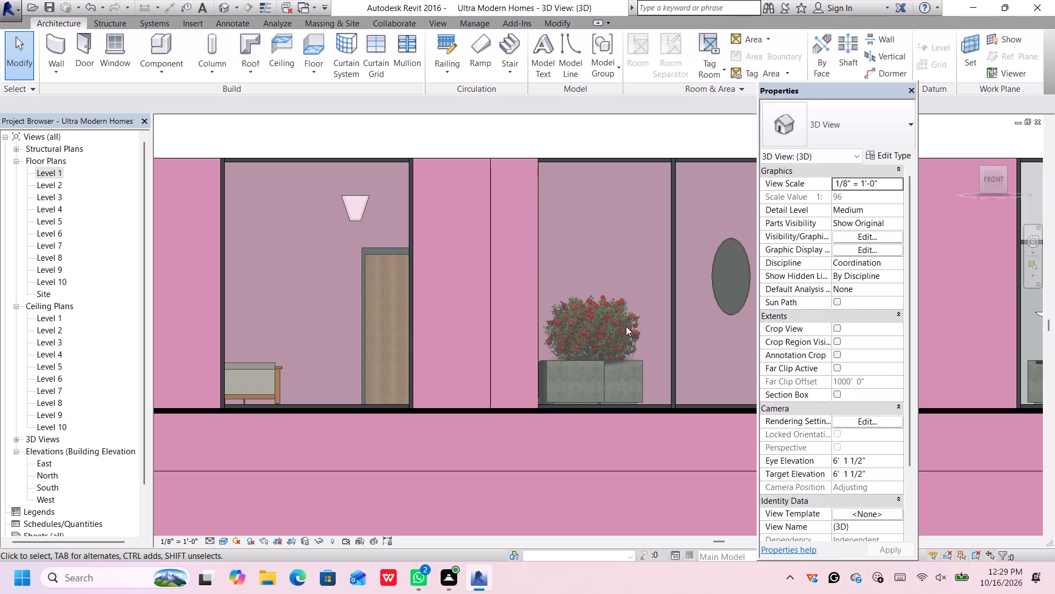
Nudge the shrub about 1 foot farther from the curved wall to centre it over the planter beside the column.
click(632, 322)
click(592, 346)
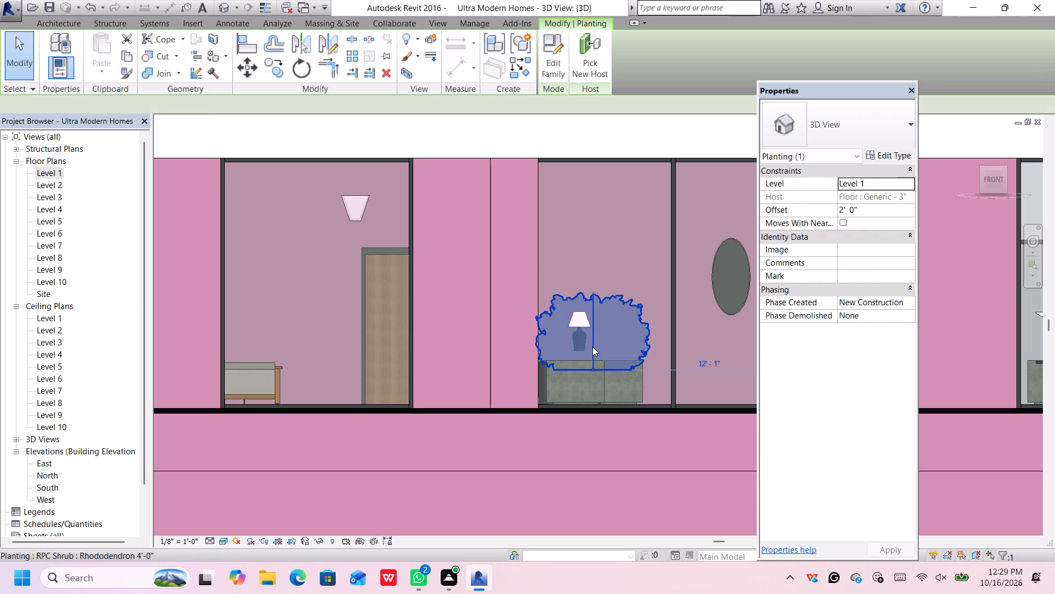
key(Left)
key(Left)
key(Left)
key(Left)
key(Left)
key(Left)
key(Left)
key(Left)
key(Left)
key(Left)
key(Left)
key(Left)
key(Left)
key(Left)
key(Left)
key(Left)
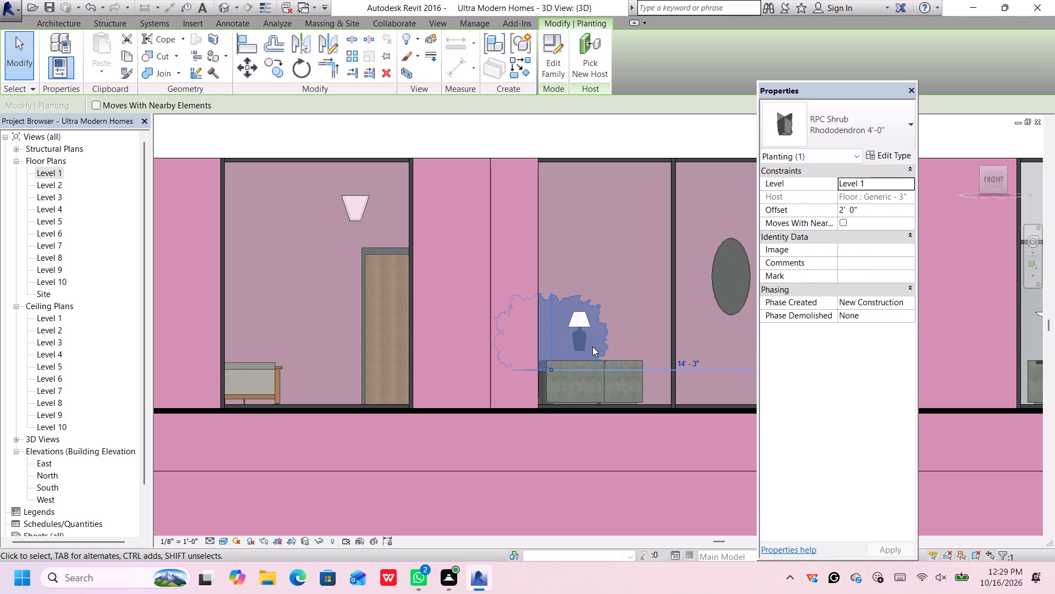
key(Right)
key(Right)
key(Right)
key(Right)
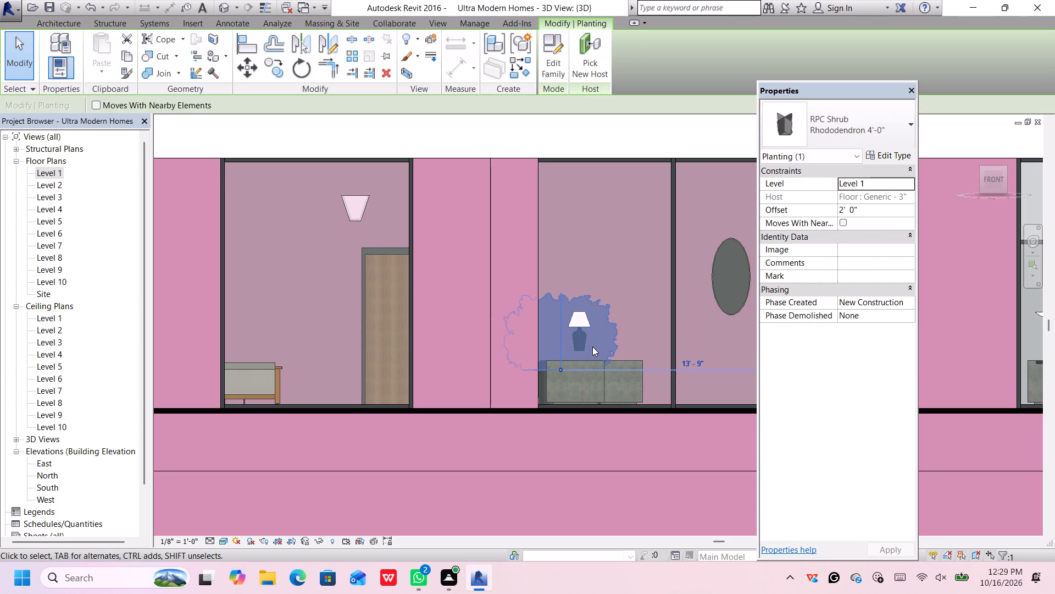
key(Right)
key(Right)
key(Right)
key(Right)
click(645, 316)
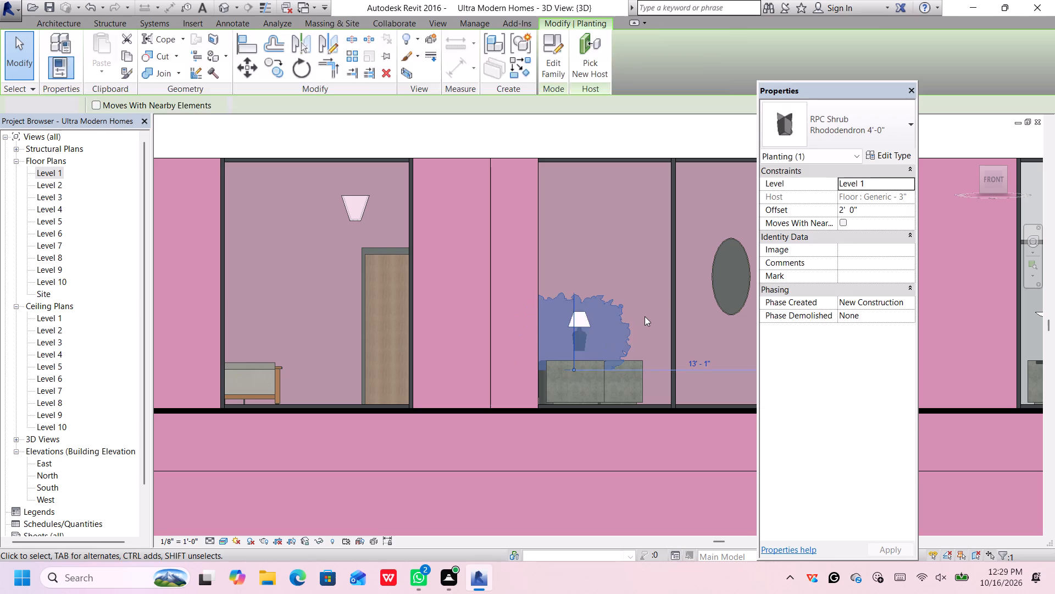
Examine the shrub's fit in its planter from the front, the side and above, along with the overall Level 1 layout.
scroll(644, 315, down, 5)
scroll(644, 315, up, 1)
scroll(646, 315, down, 4)
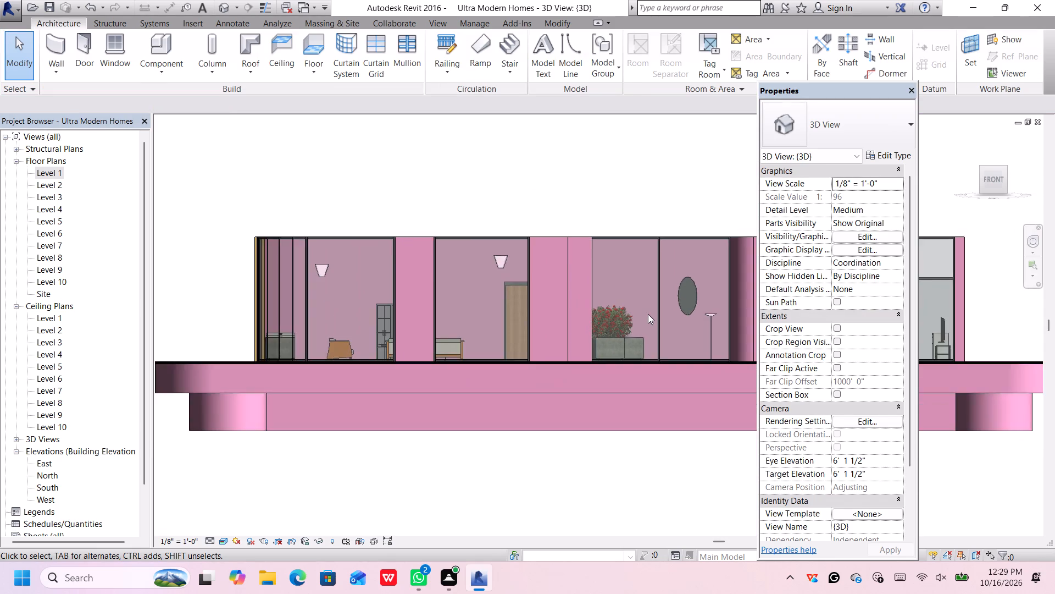
middle_drag(677, 357, 632, 357)
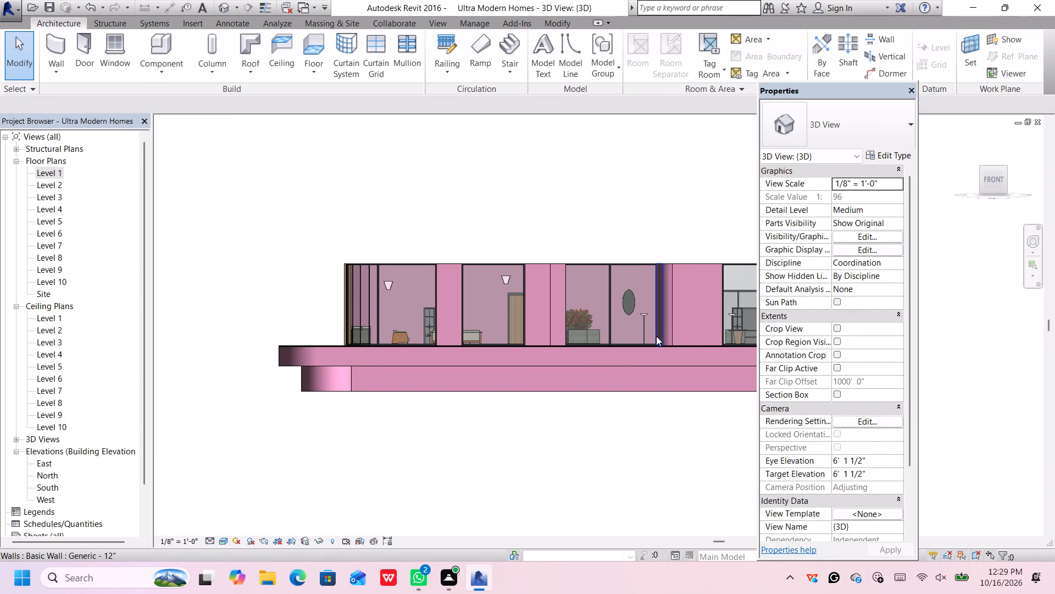
middle_drag(656, 334, 634, 326)
scroll(720, 286, up, 4)
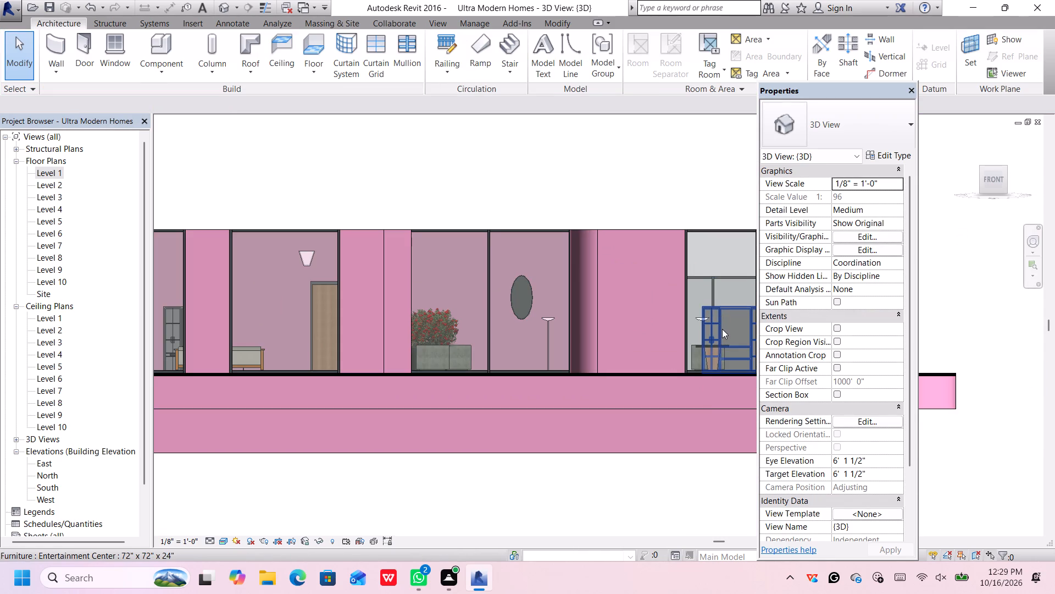
middle_drag(720, 334, 708, 310)
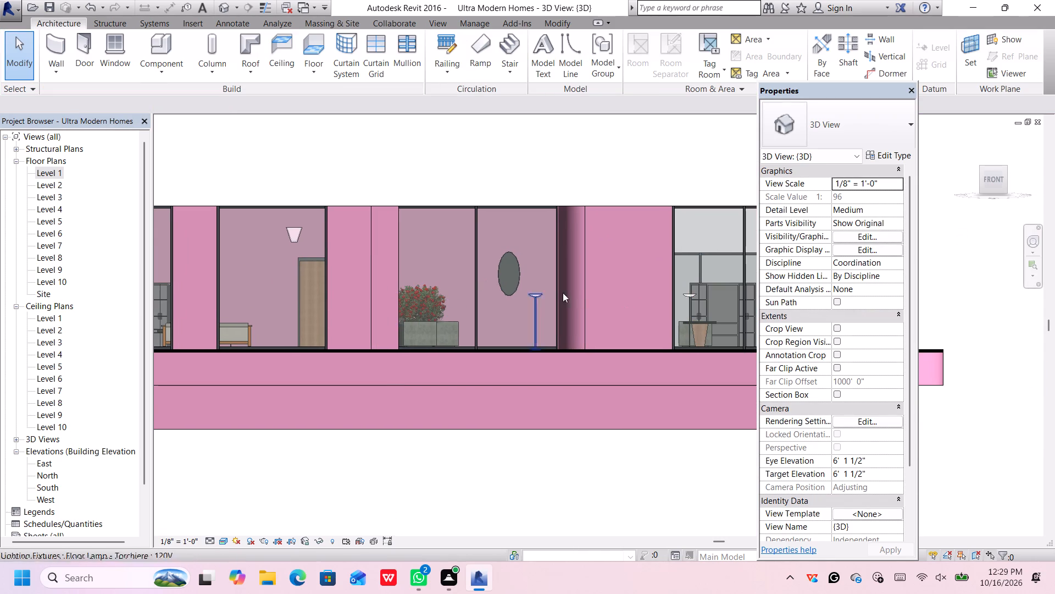
click(978, 168)
click(982, 167)
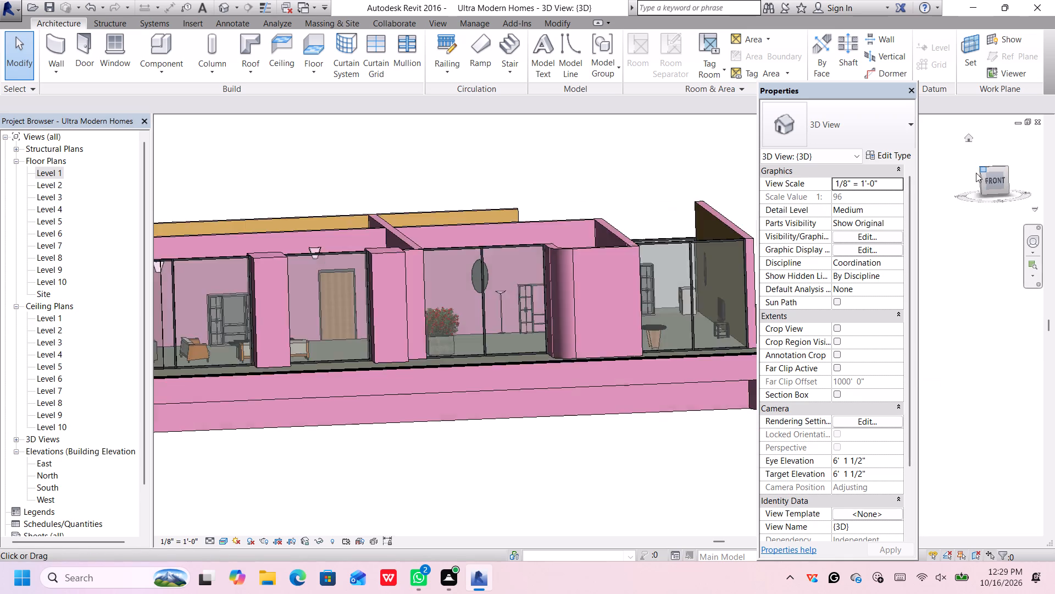
middle_drag(645, 343, 632, 332)
middle_click(609, 304)
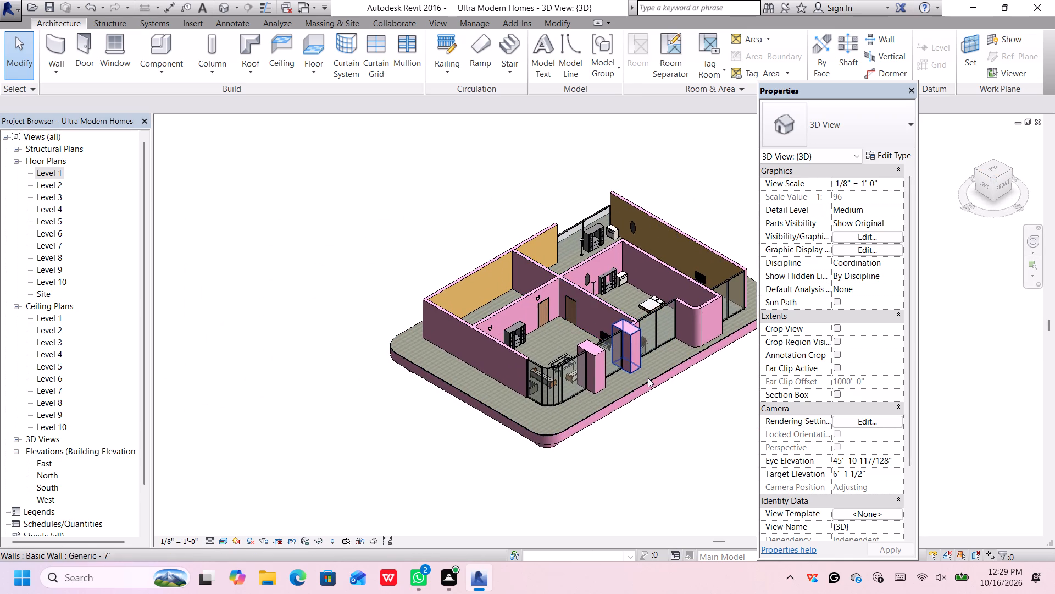
middle_drag(659, 405, 463, 374)
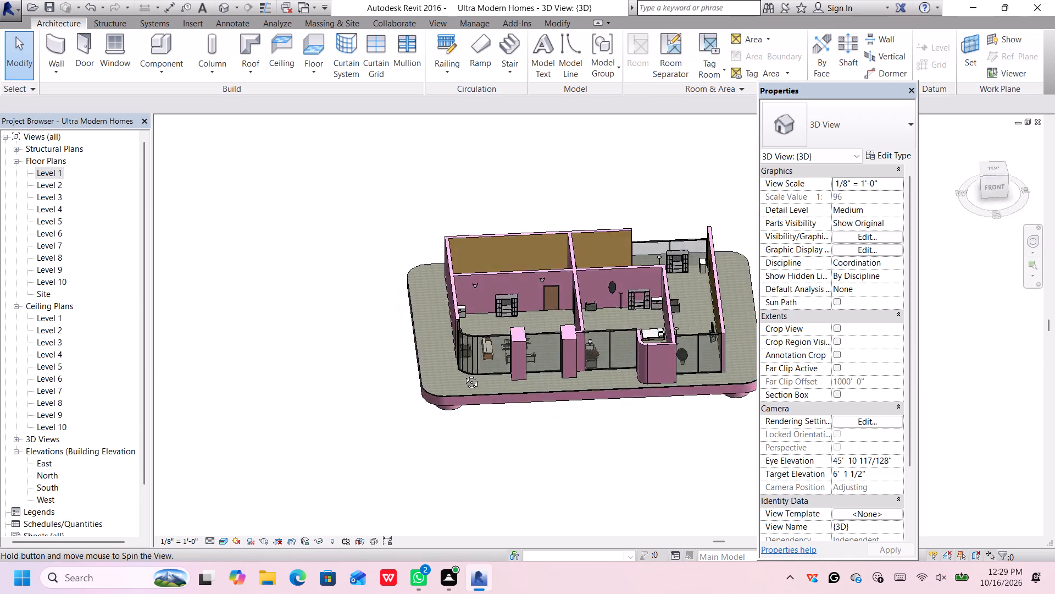
middle_drag(463, 374, 407, 355)
shift+middle_click(407, 355)
scroll(503, 304, up, 5)
scroll(551, 294, up, 3)
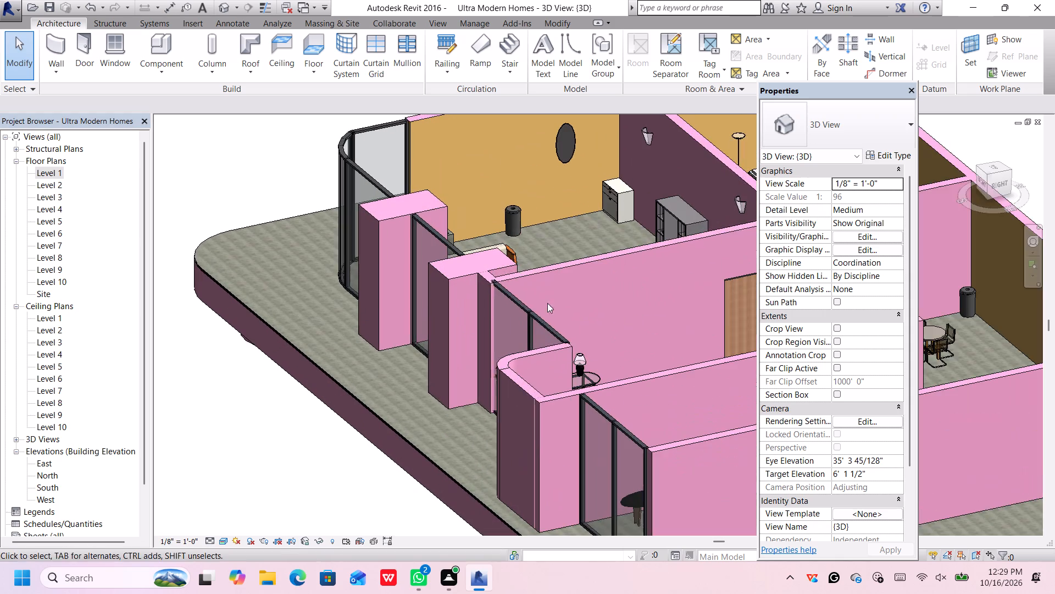
scroll(527, 326, down, 1)
middle_drag(527, 321, 536, 274)
middle_click(536, 274)
middle_drag(631, 323, 609, 321)
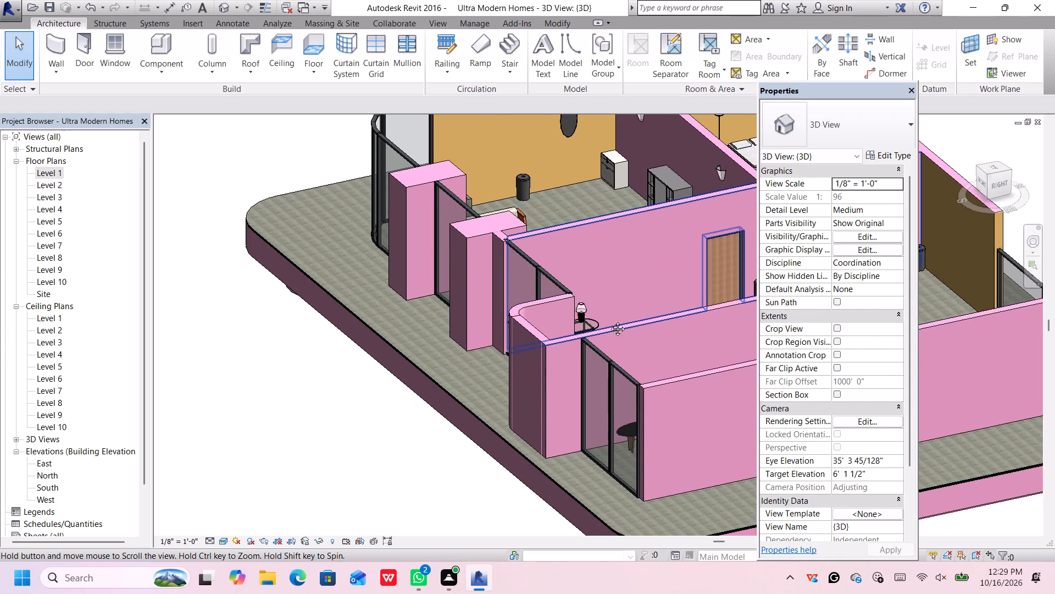
middle_drag(609, 321, 533, 364)
scroll(503, 274, up, 2)
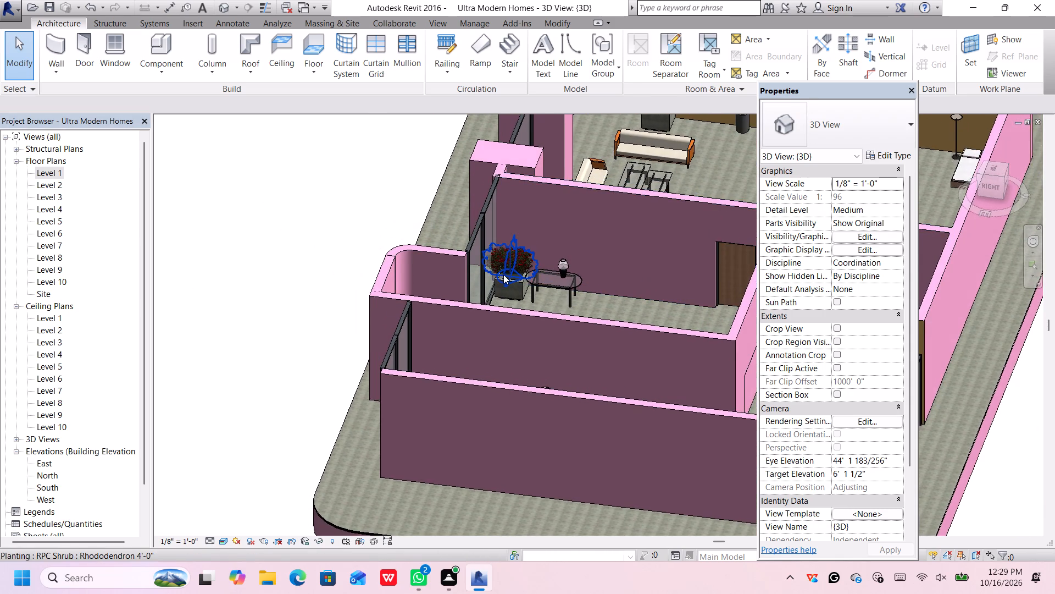
scroll(503, 274, up, 9)
scroll(525, 269, down, 6)
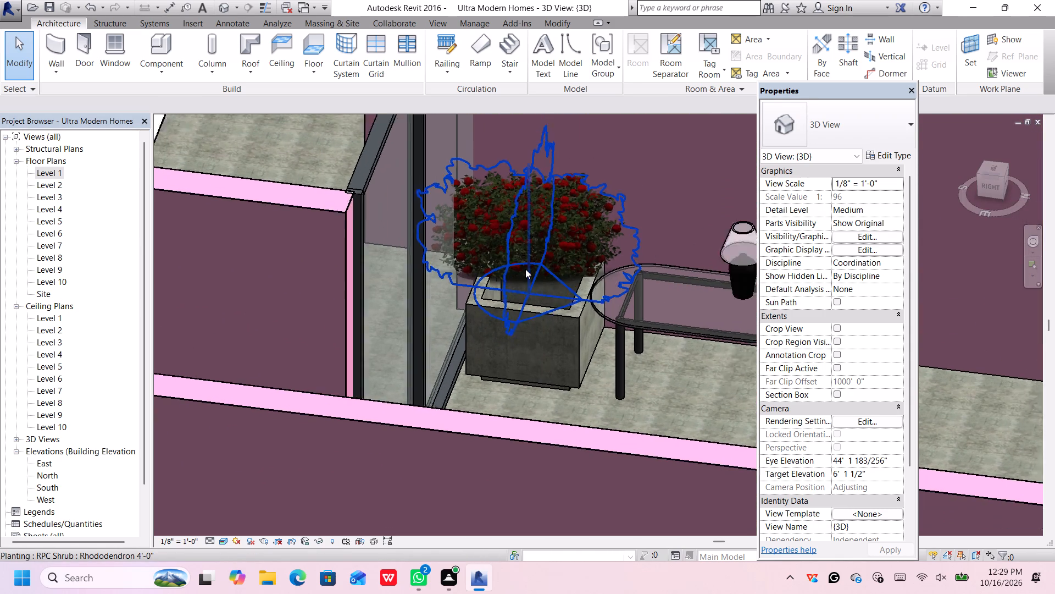
scroll(525, 269, down, 7)
middle_drag(306, 388, 486, 411)
scroll(620, 406, down, 4)
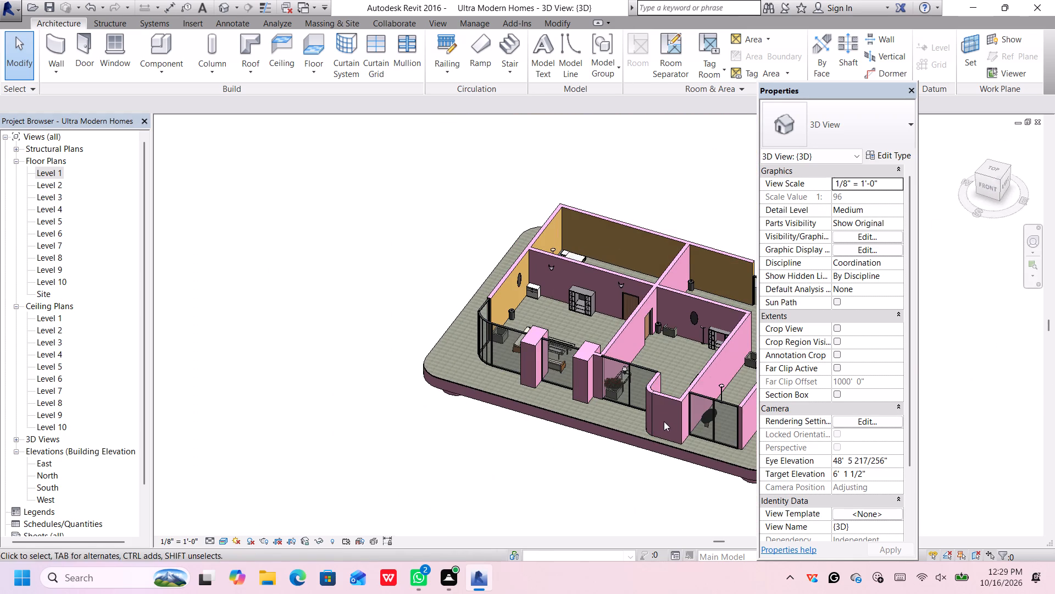
middle_drag(663, 422, 523, 417)
scroll(618, 340, up, 5)
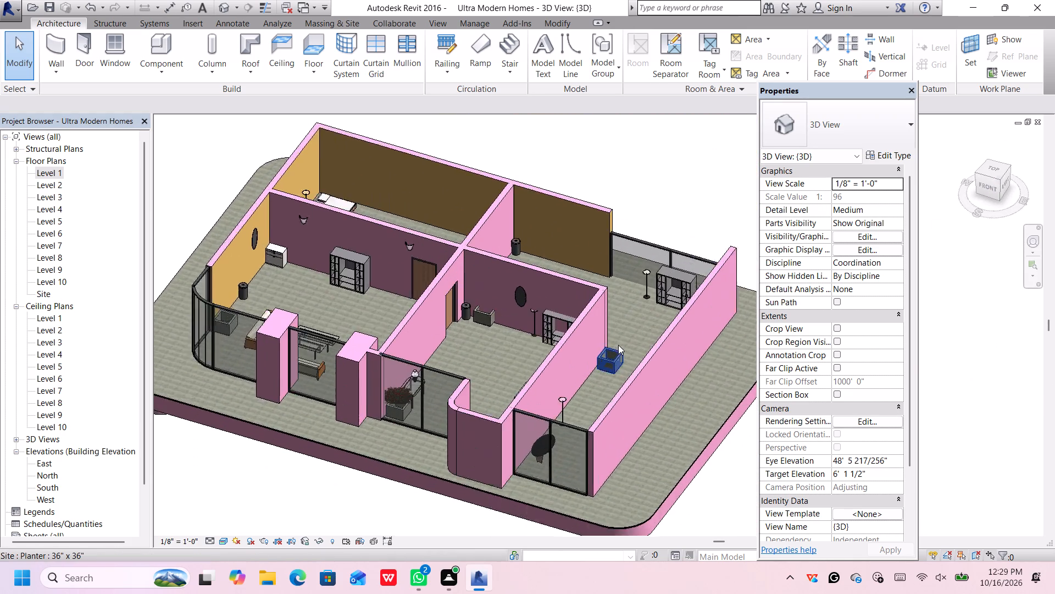
Copy the Rhododendron shrub from the planter by the glazed wall into the empty planter between the two long parallel walls.
scroll(607, 355, up, 5)
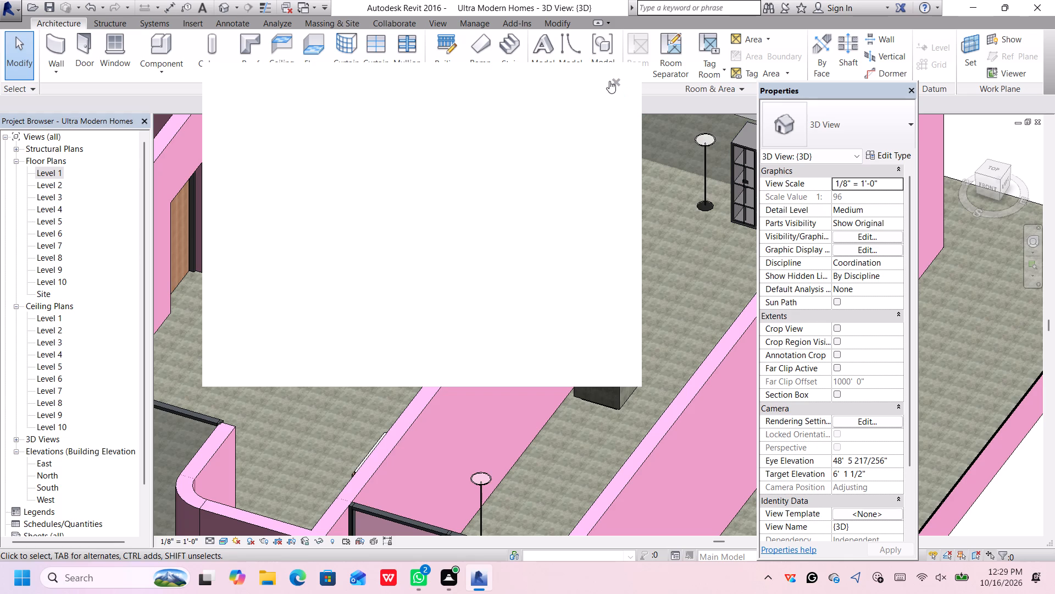
click(612, 82)
scroll(559, 213, down, 2)
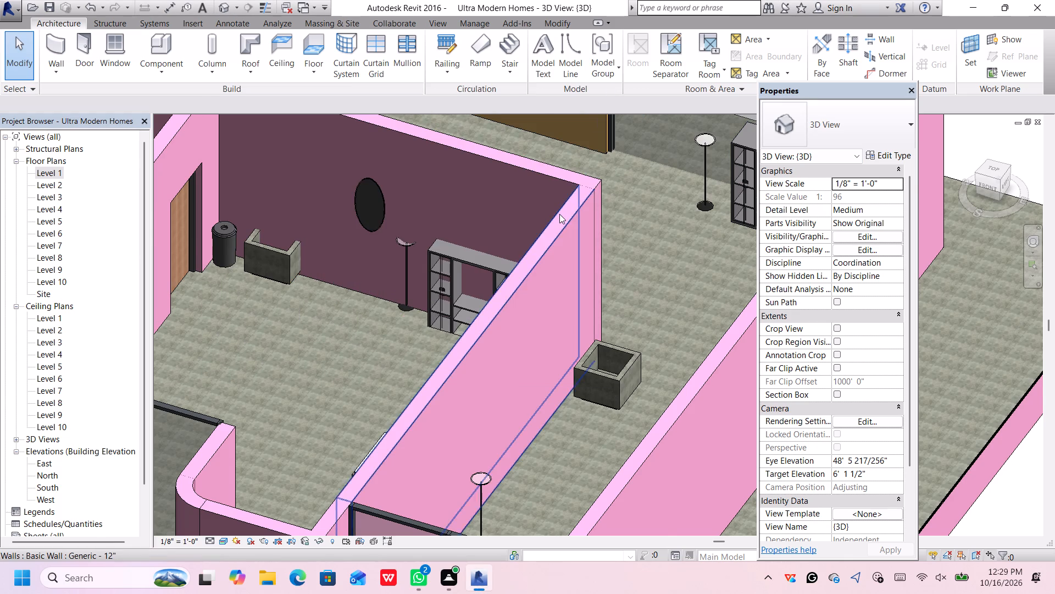
scroll(559, 214, down, 3)
click(301, 339)
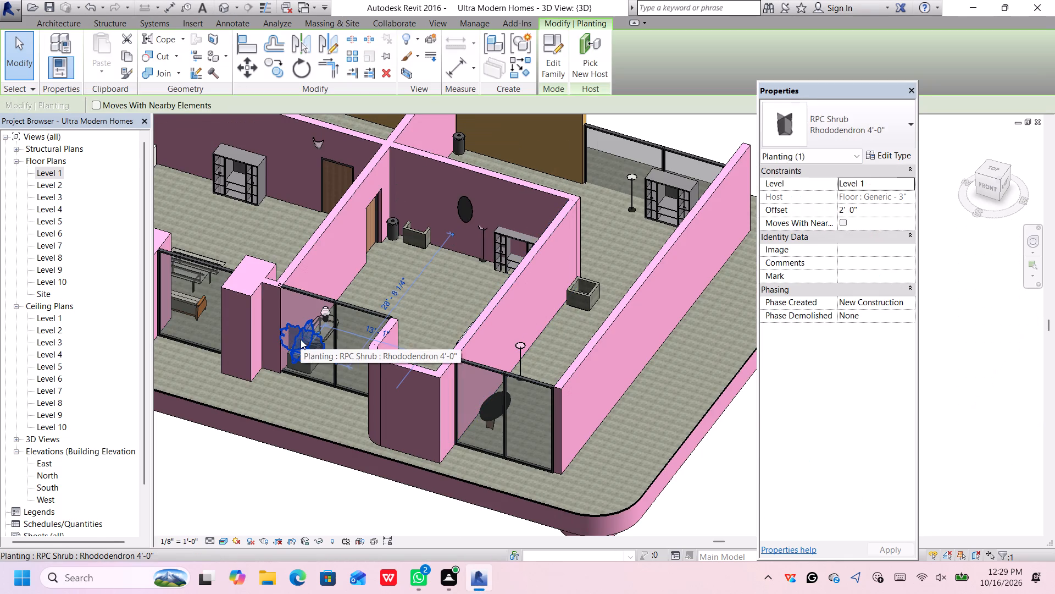
click(268, 67)
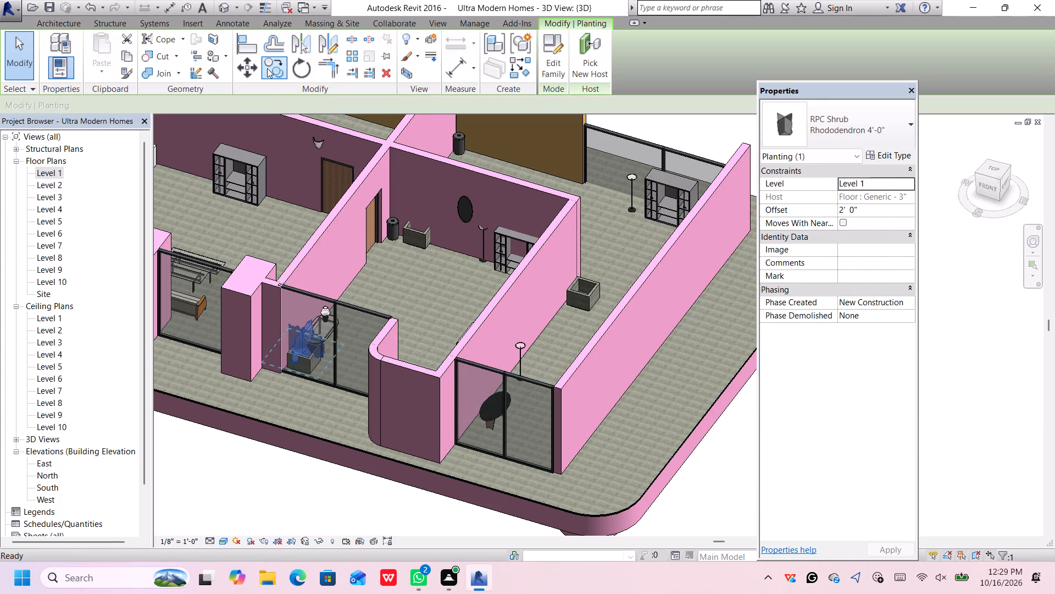
click(295, 350)
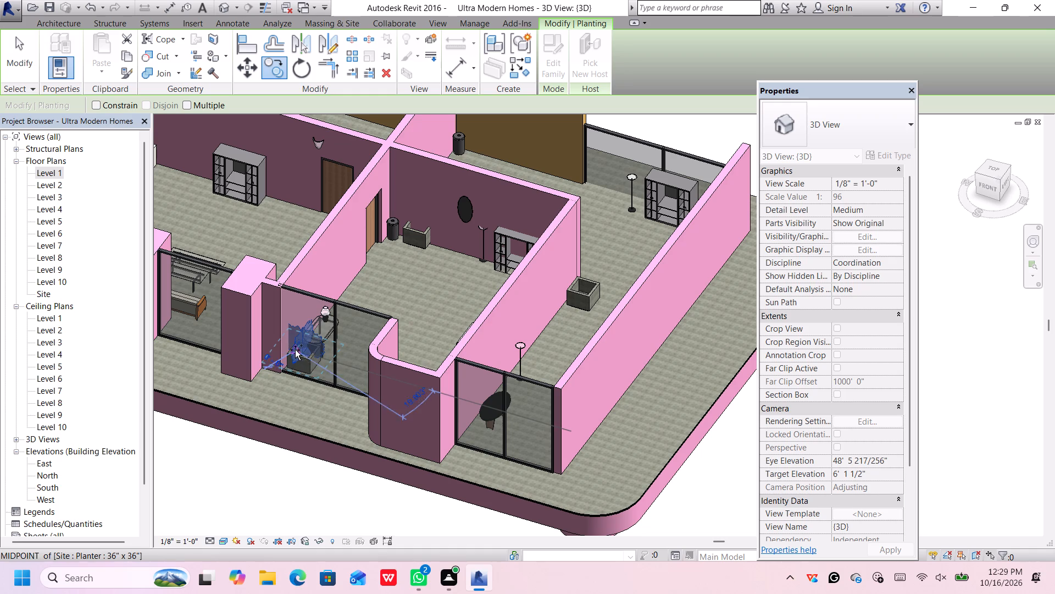
click(573, 288)
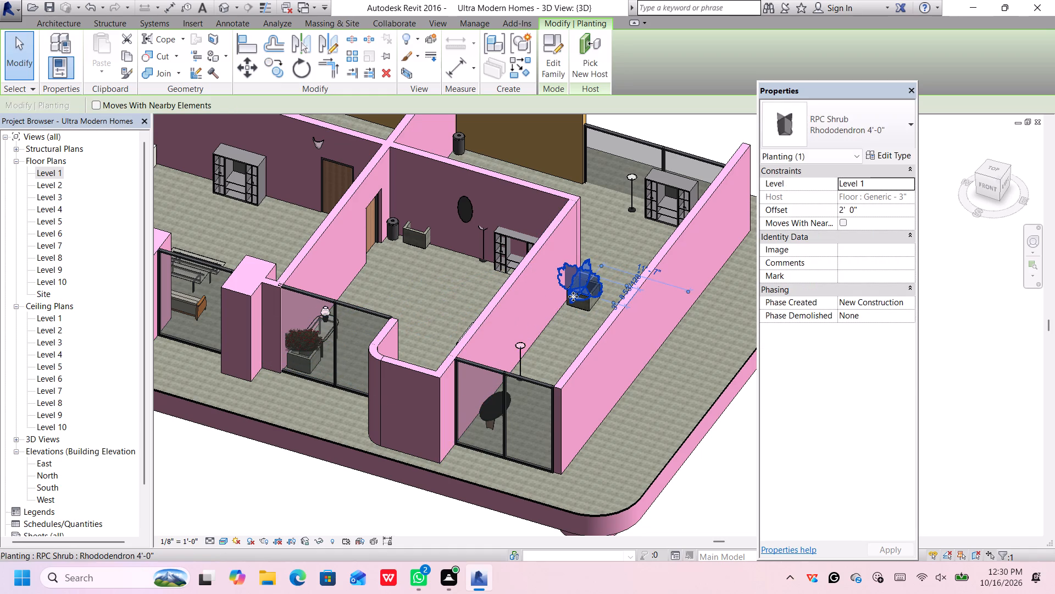
Copy the shrub between the long walls into the empty planter beside the curved glazed wall, near the sofa.
scroll(573, 296, up, 4)
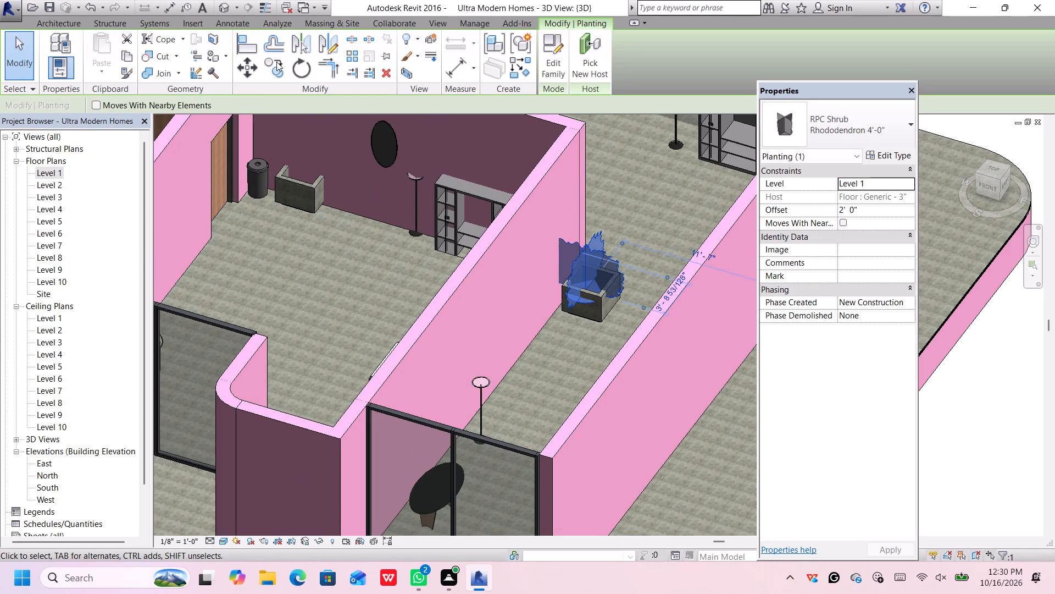
click(276, 62)
click(581, 290)
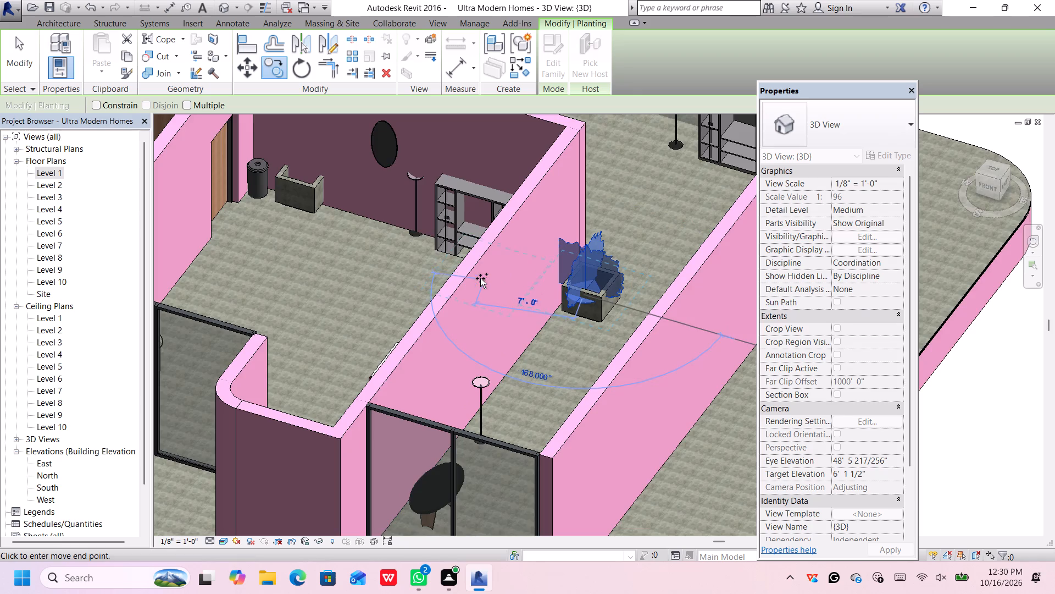
scroll(480, 277, down, 7)
scroll(202, 229, up, 4)
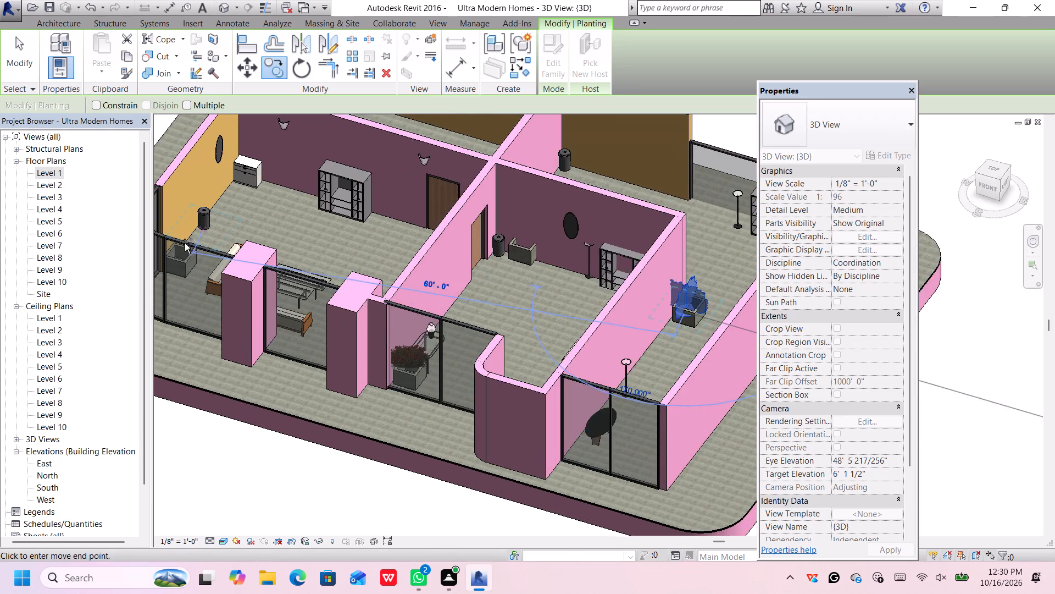
middle_drag(171, 261, 203, 264)
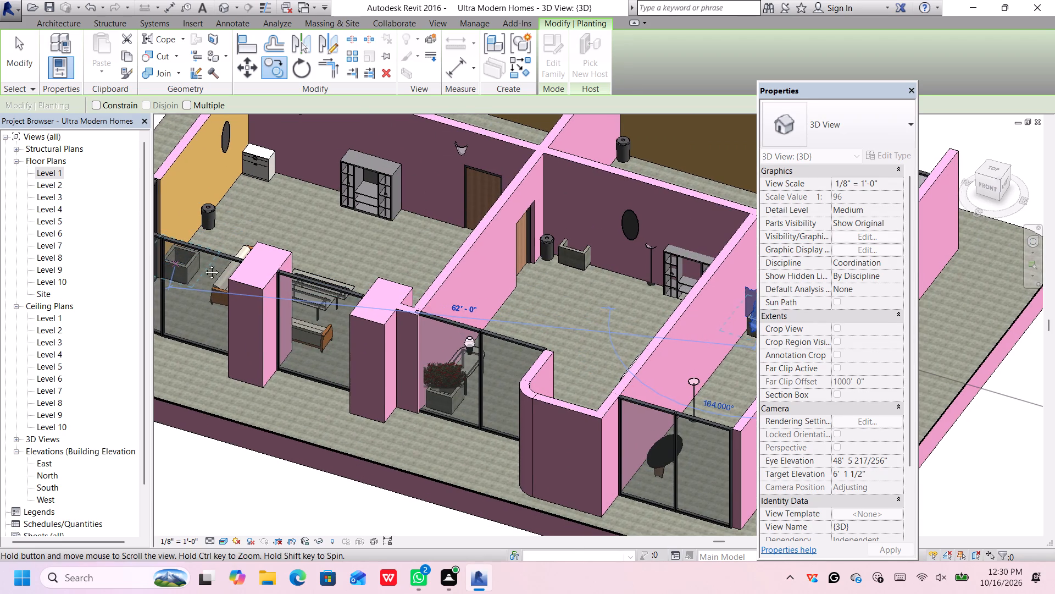
middle_drag(203, 264, 367, 308)
middle_drag(381, 258, 381, 260)
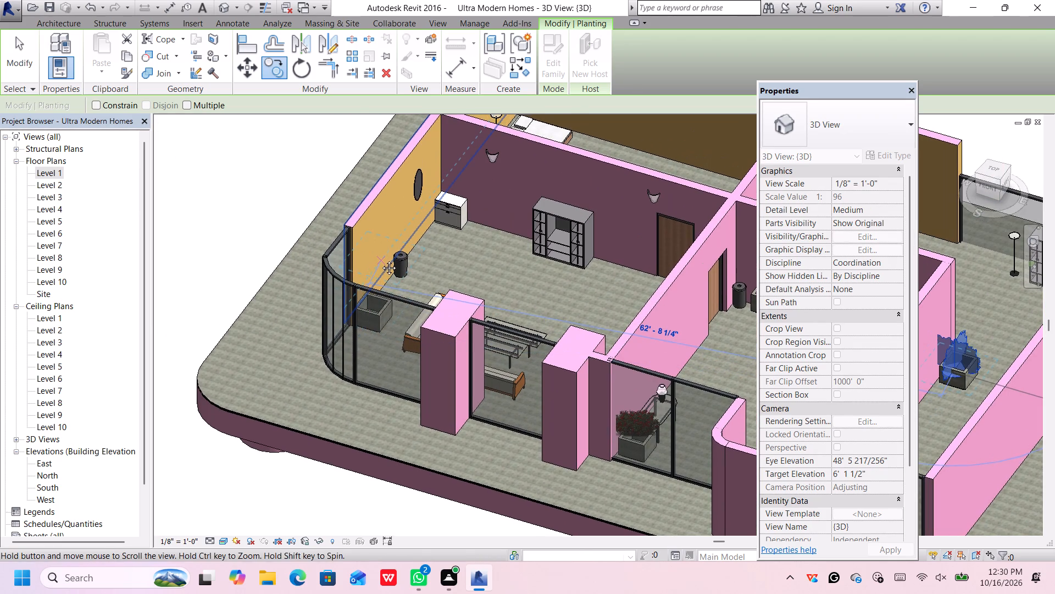
middle_drag(381, 260, 357, 325)
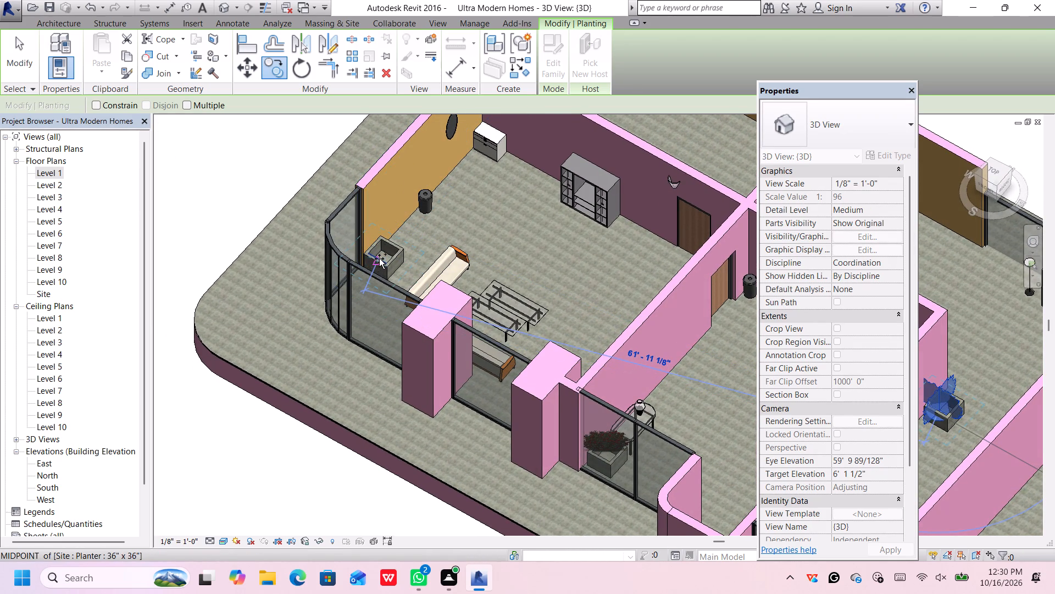
click(379, 260)
scroll(394, 270, down, 5)
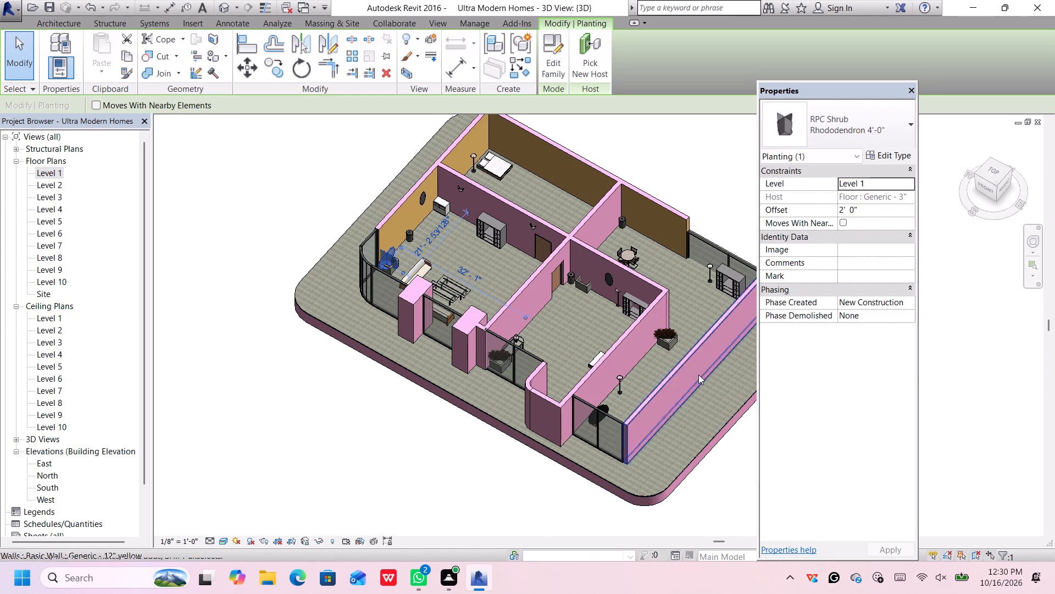
Nudge the shrub between the two long walls about 6 inches toward the outer wall and slightly toward the back of its planter.
scroll(654, 320, up, 3)
click(673, 337)
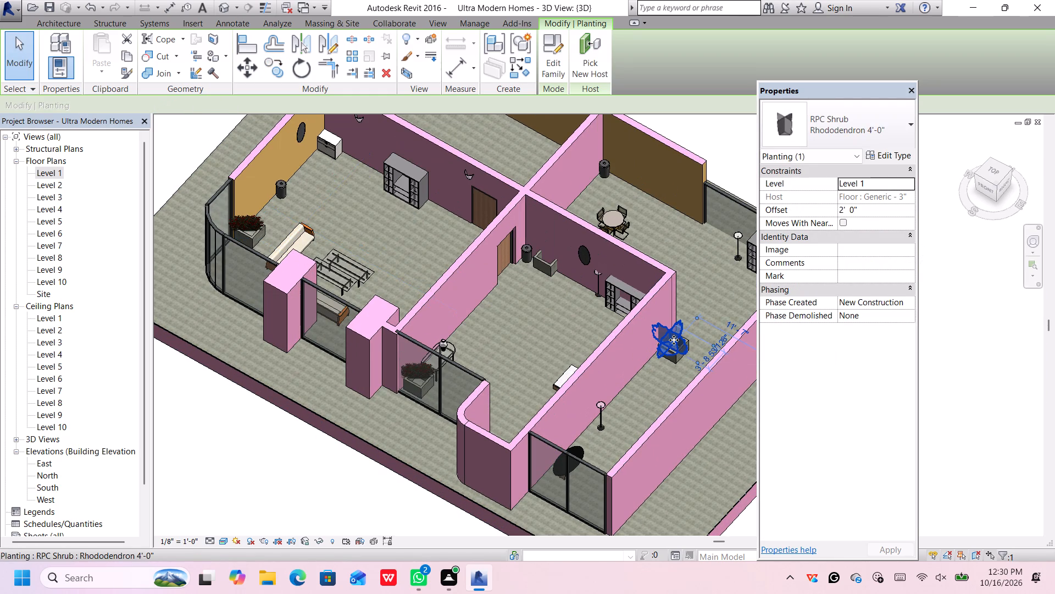
key(Right)
scroll(656, 365, down, 2)
scroll(673, 342, up, 2)
key(Up)
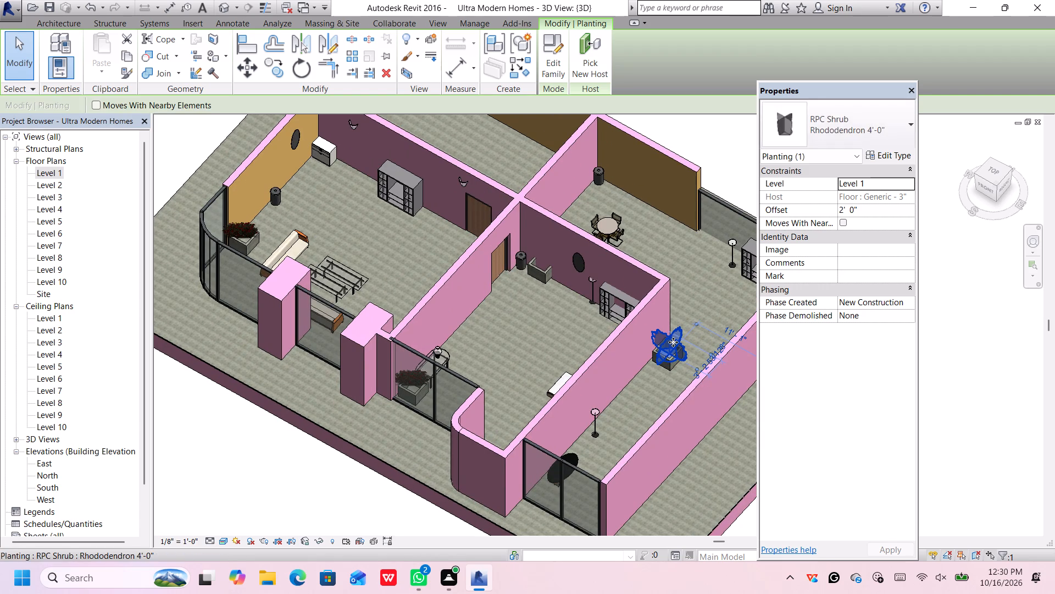
Nudge the shrub by the curved glazing about 6 inches toward the room and slightly toward the back wall to centre it in its planter.
click(245, 233)
key(Right)
scroll(247, 237, up, 3)
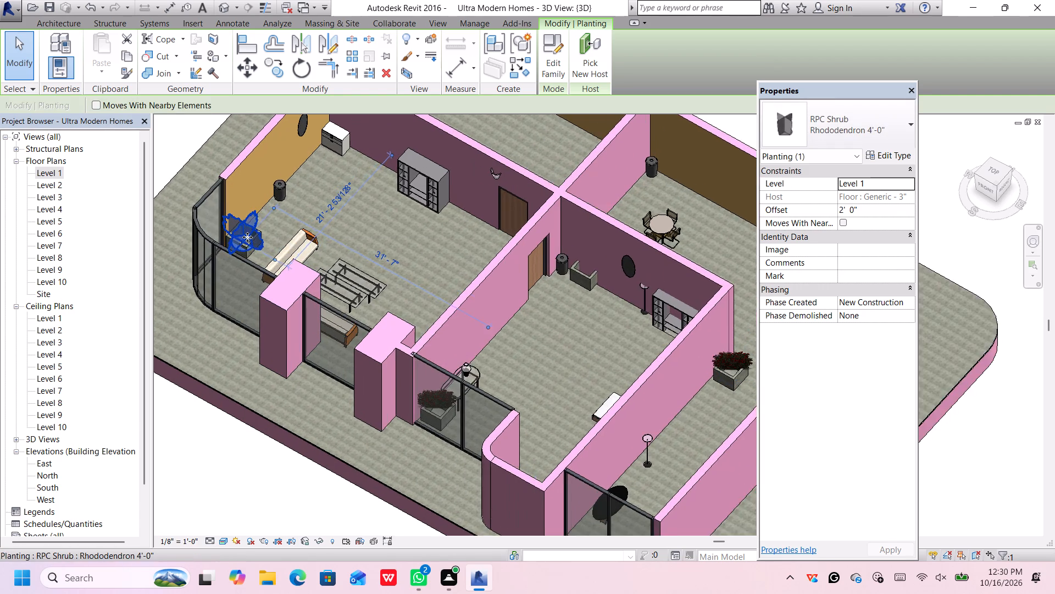
scroll(247, 237, up, 3)
key(Up)
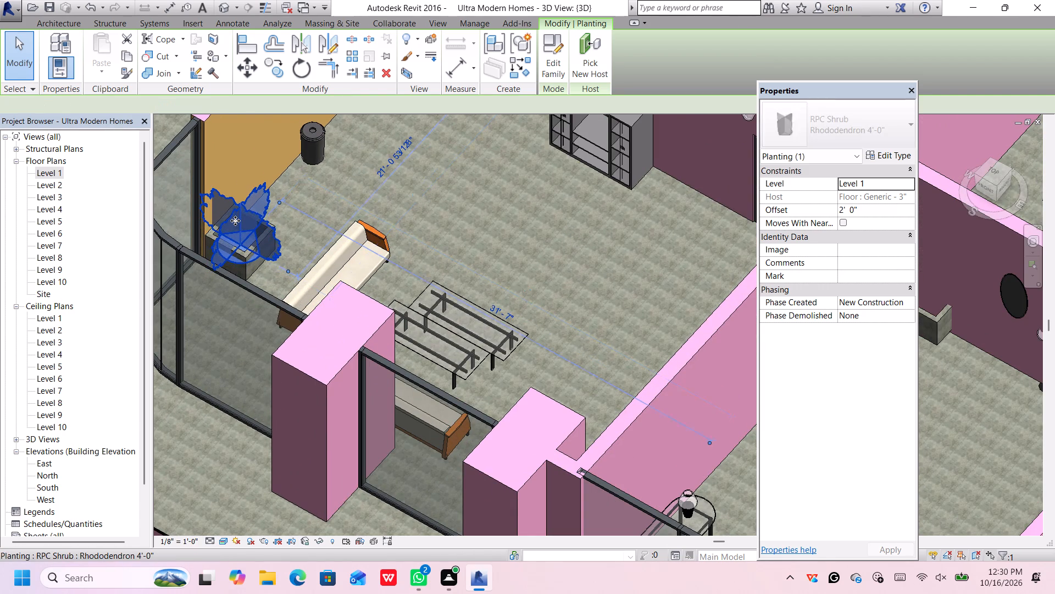
scroll(254, 238, down, 4)
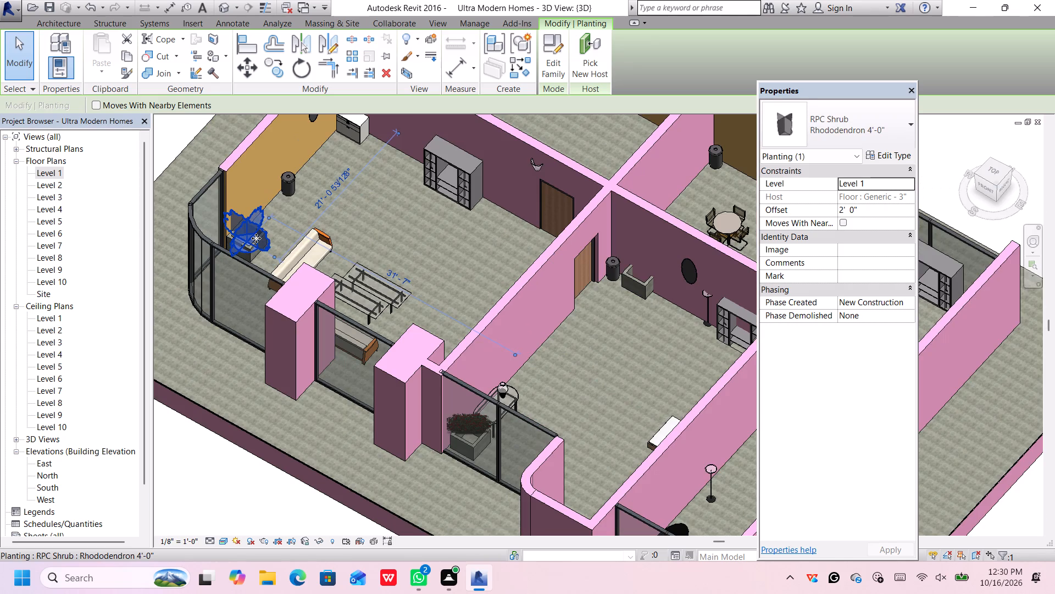
key(Up)
key(Down)
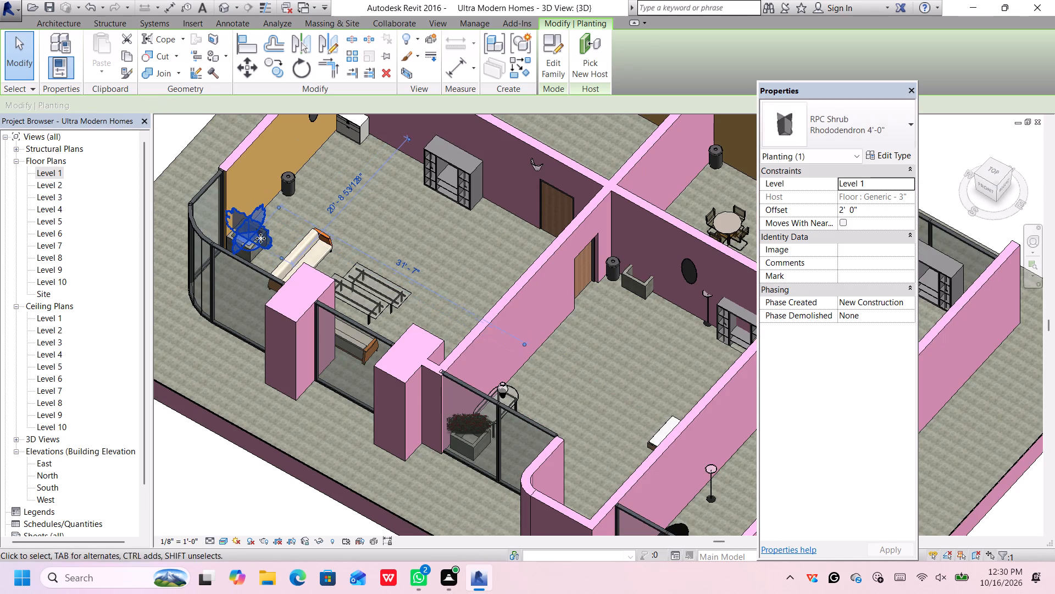
scroll(265, 238, down, 6)
click(270, 394)
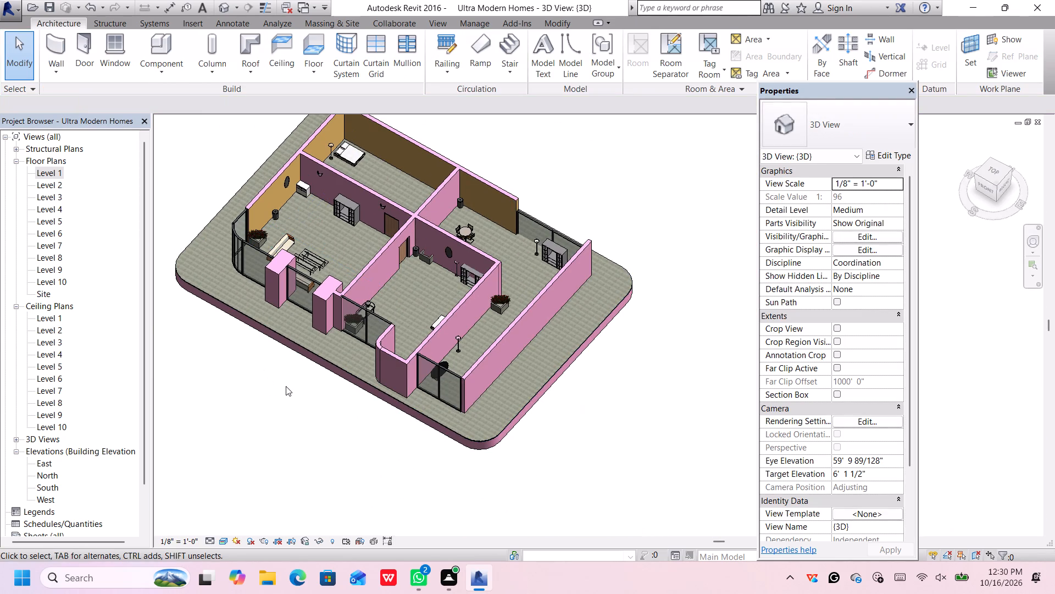
From the front view, lower the uplight sconce beside the door to an elevation of 6' 3 47/64".
click(985, 185)
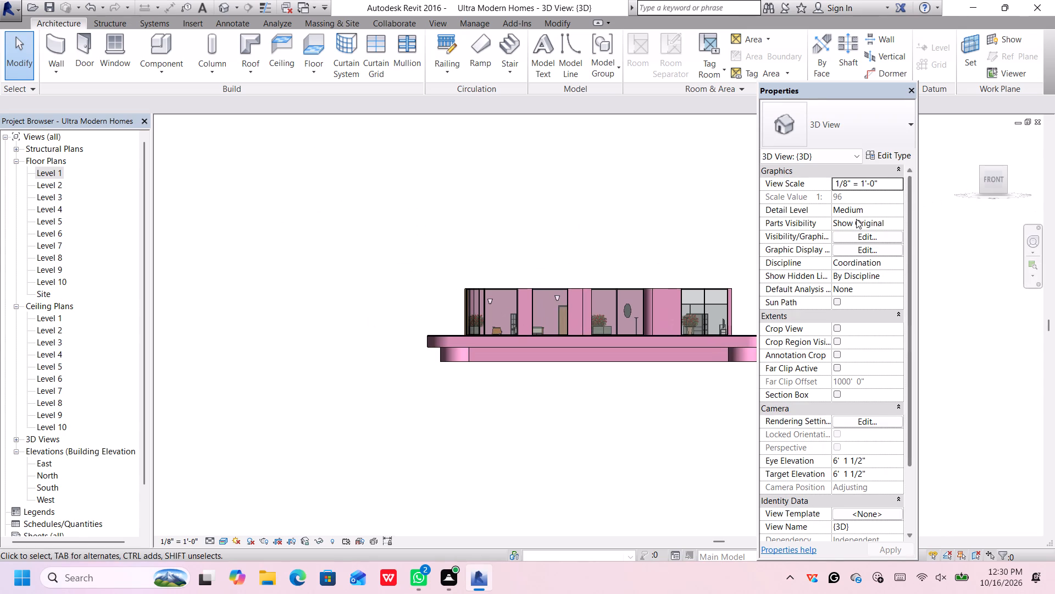
scroll(712, 231, up, 1)
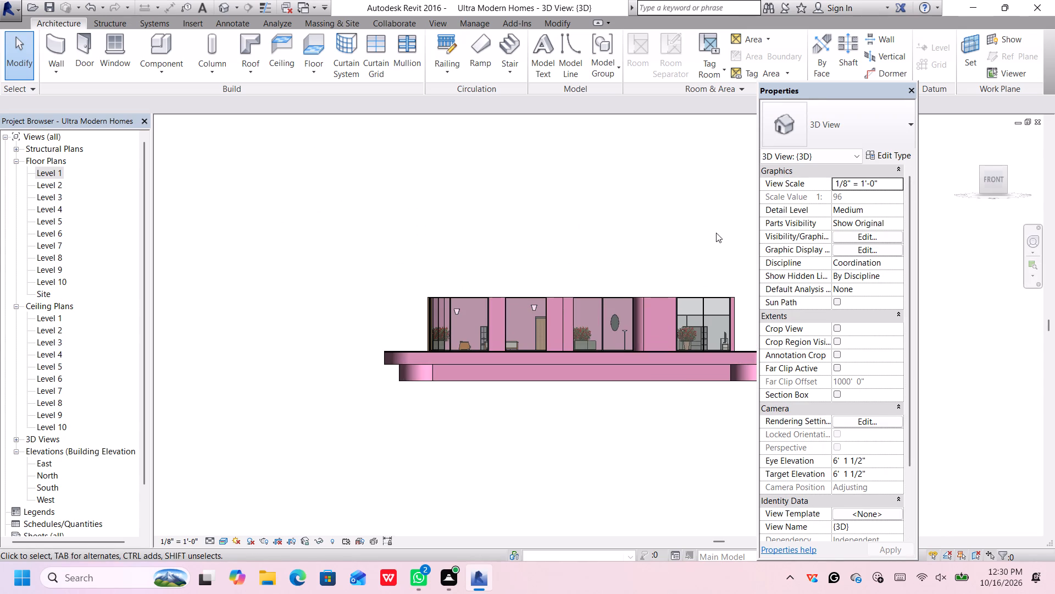
middle_drag(708, 229, 667, 216)
scroll(499, 264, up, 4)
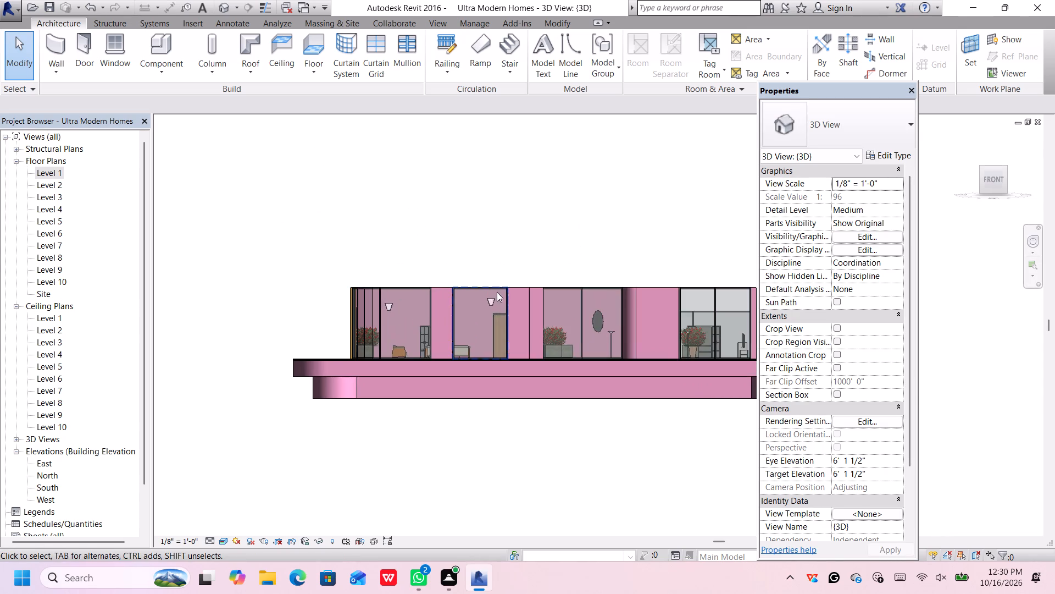
scroll(497, 292, up, 1)
click(485, 304)
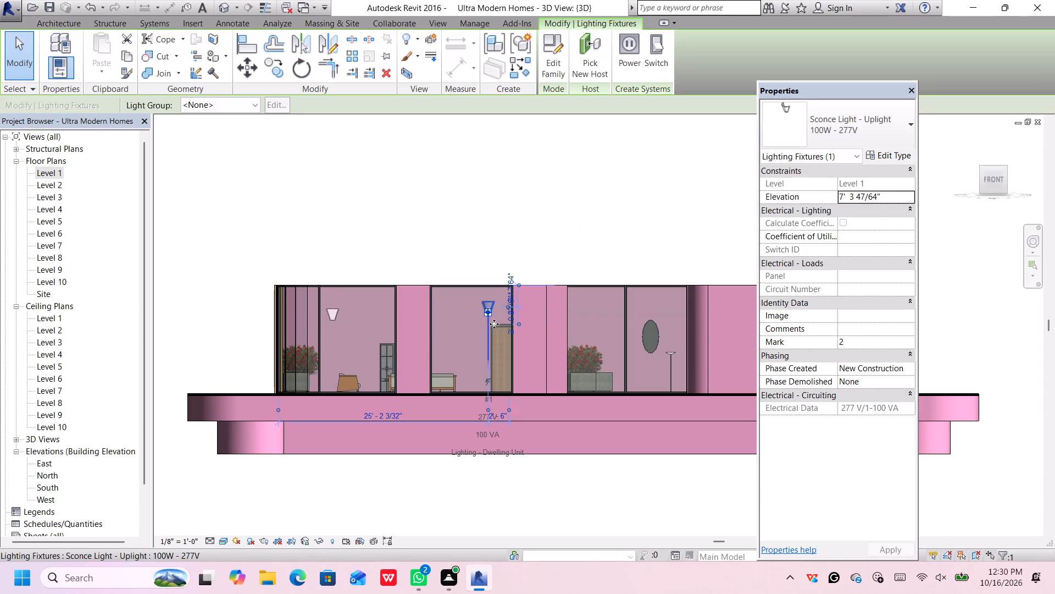
key(Down)
key(Down)
key(Down)
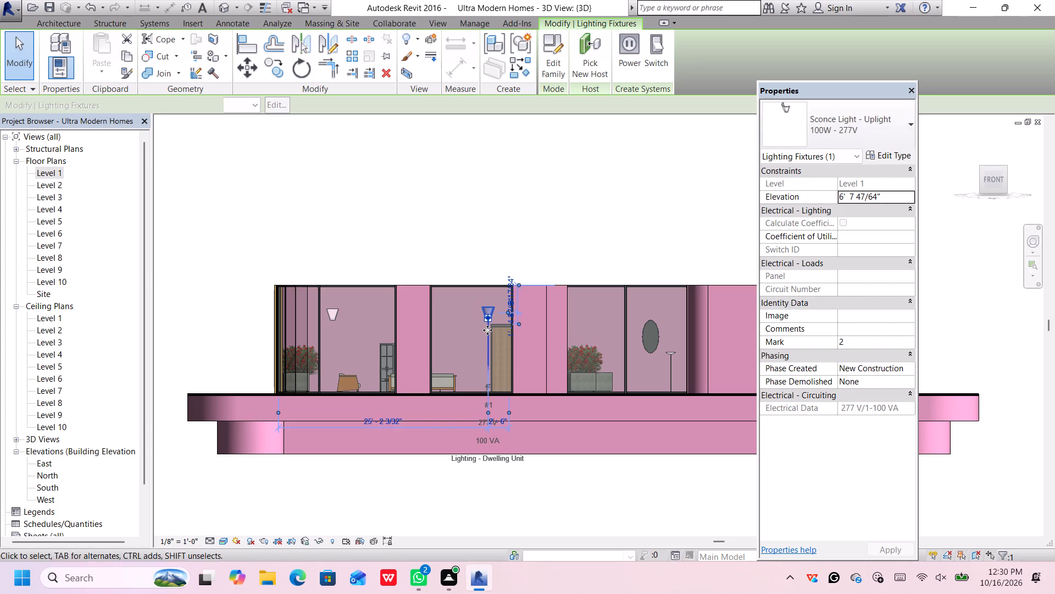
key(Down)
key(Down)
key(Down)
key(Down)
key(Down)
key(Down)
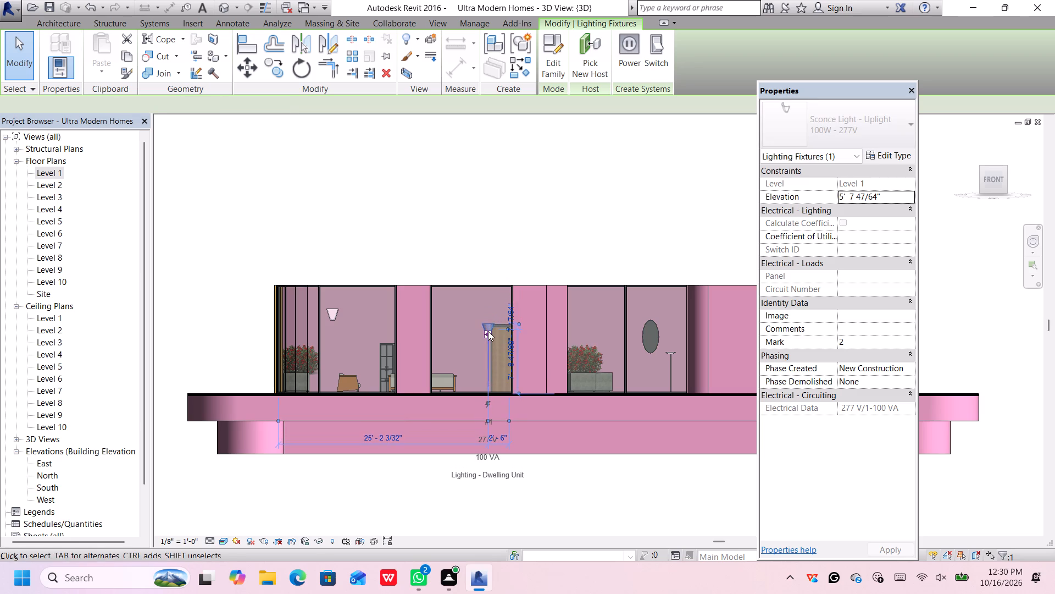
key(Down)
key(Up)
key(Up)
key(Up)
key(Up)
key(Up)
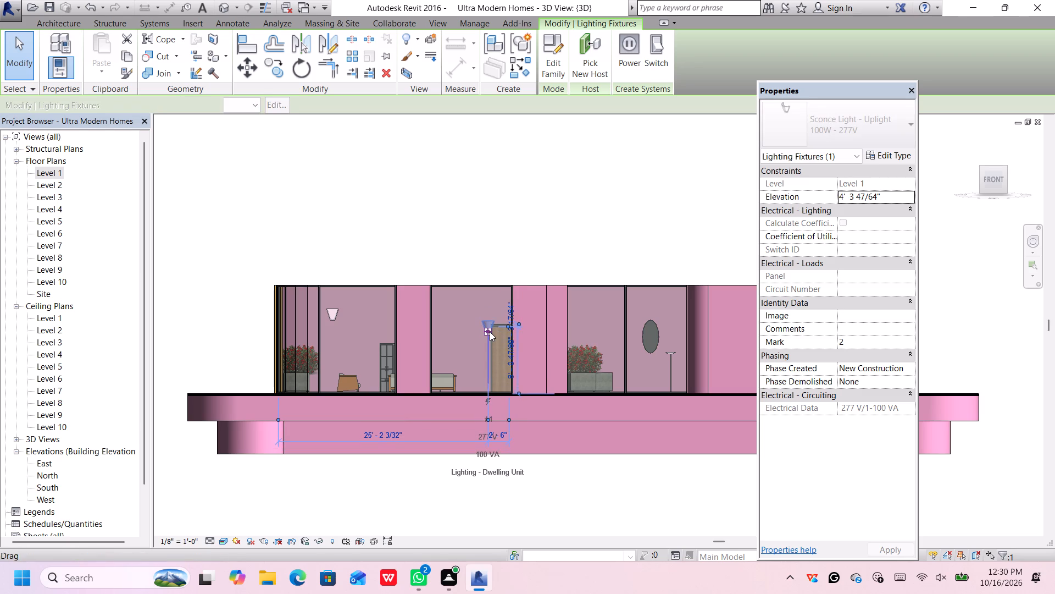
key(Up)
key(Up)
key(Up)
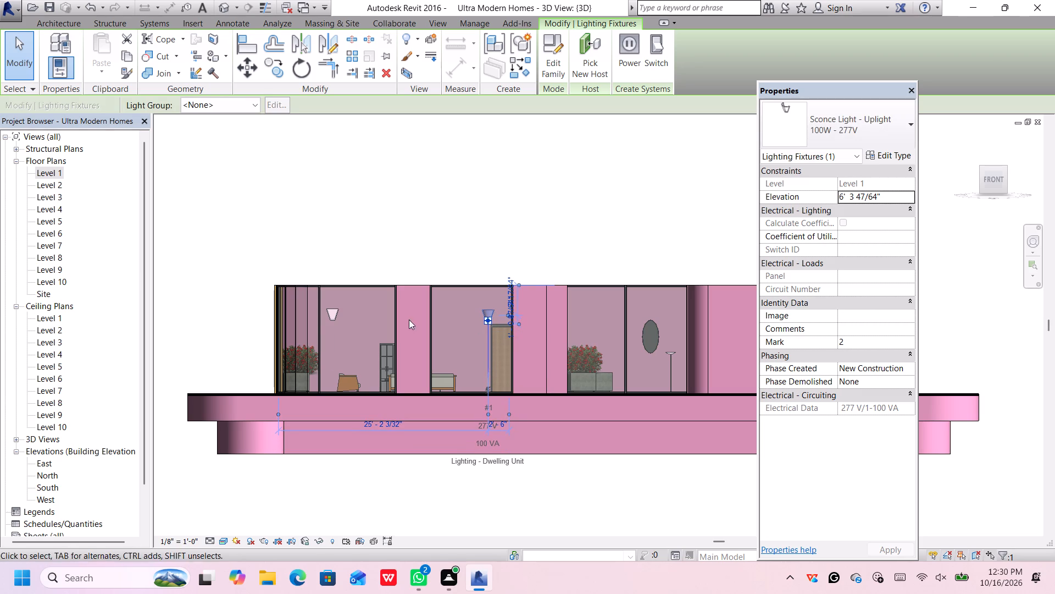
click(447, 245)
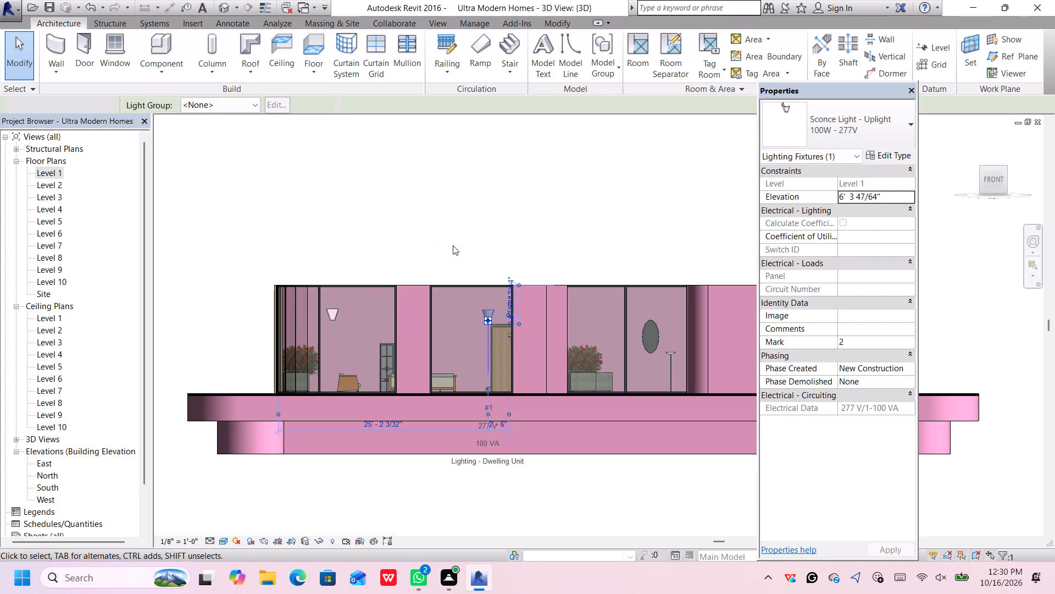
click(615, 76)
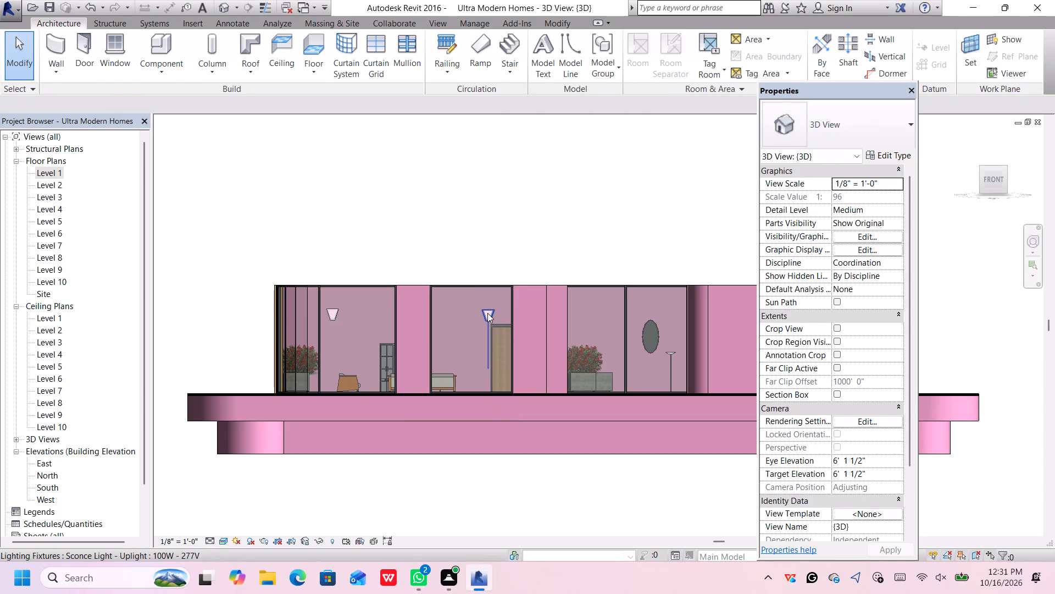
Raise the sconce beside the door to an elevation of 6' 7 47/64".
click(487, 313)
key(Up)
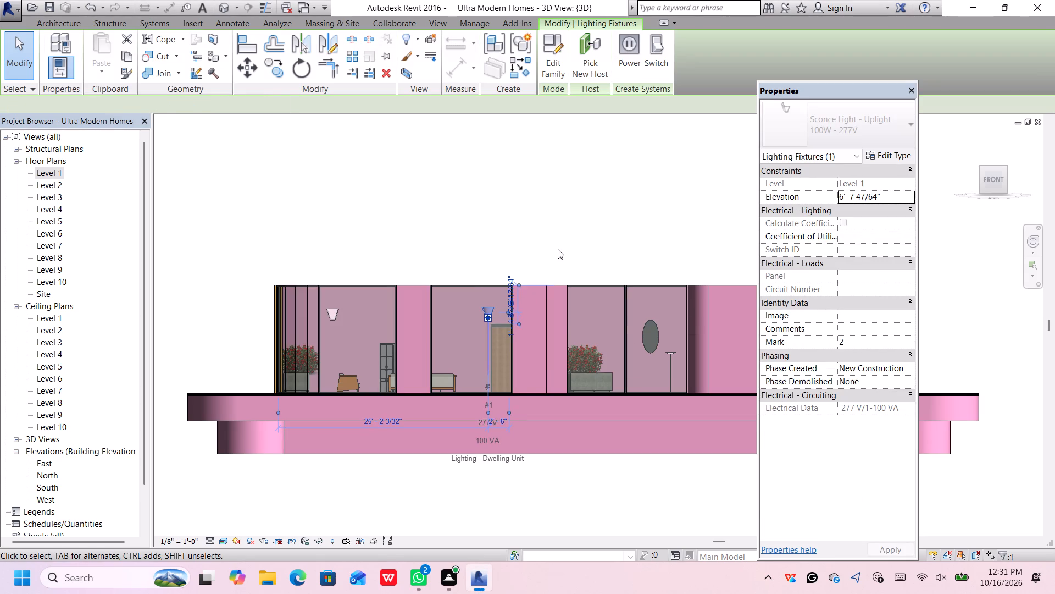
key(Up)
key(Down)
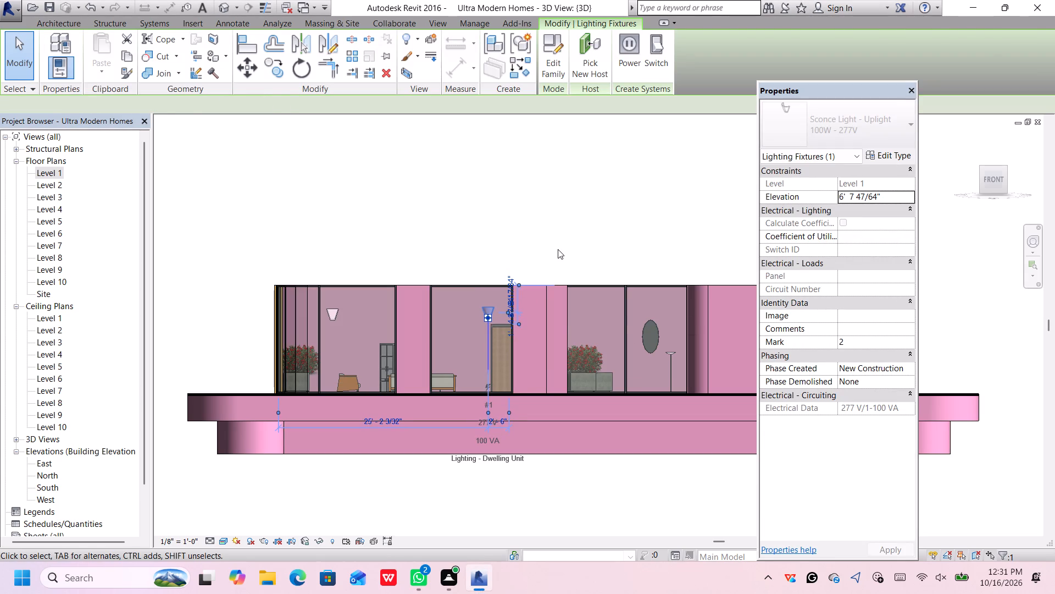
click(558, 249)
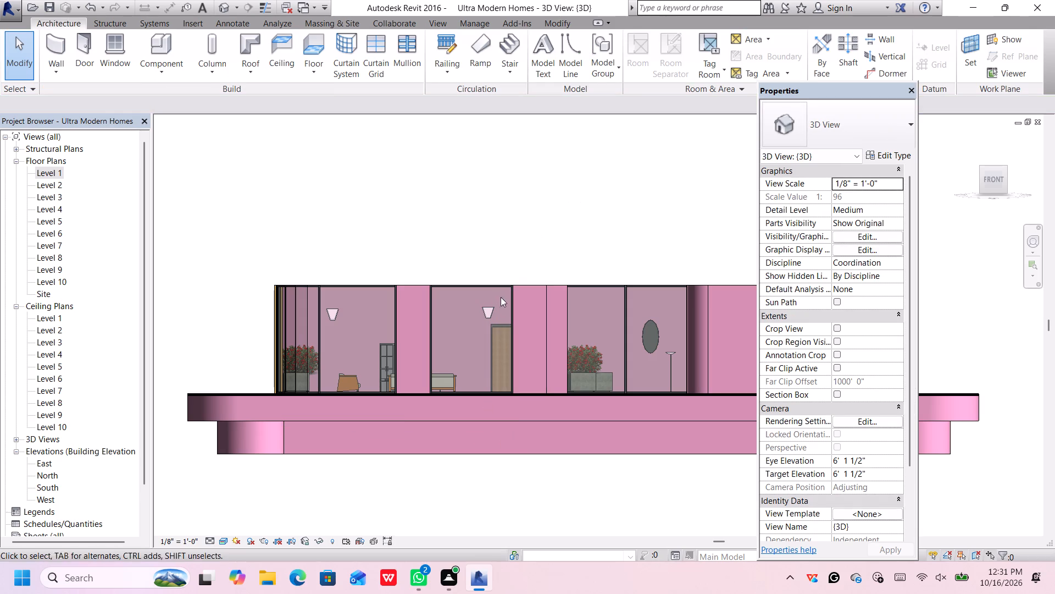
Nudge the same sconce about 1' 4" horizontally away from the door, toward the other wall sconce.
click(490, 313)
key(Left)
key(Left)
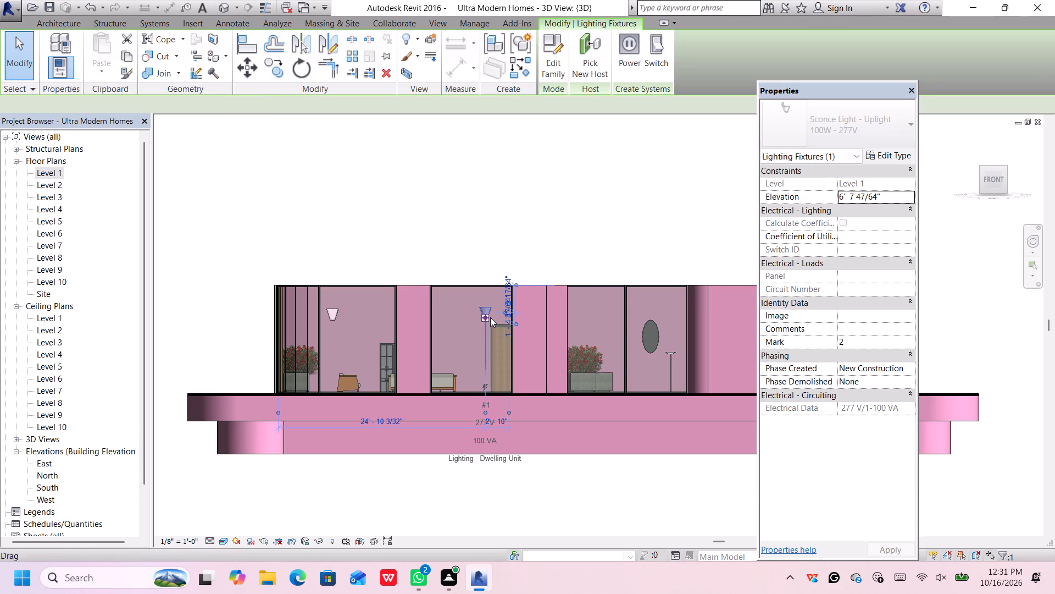
key(Left)
key(Left)
click(529, 248)
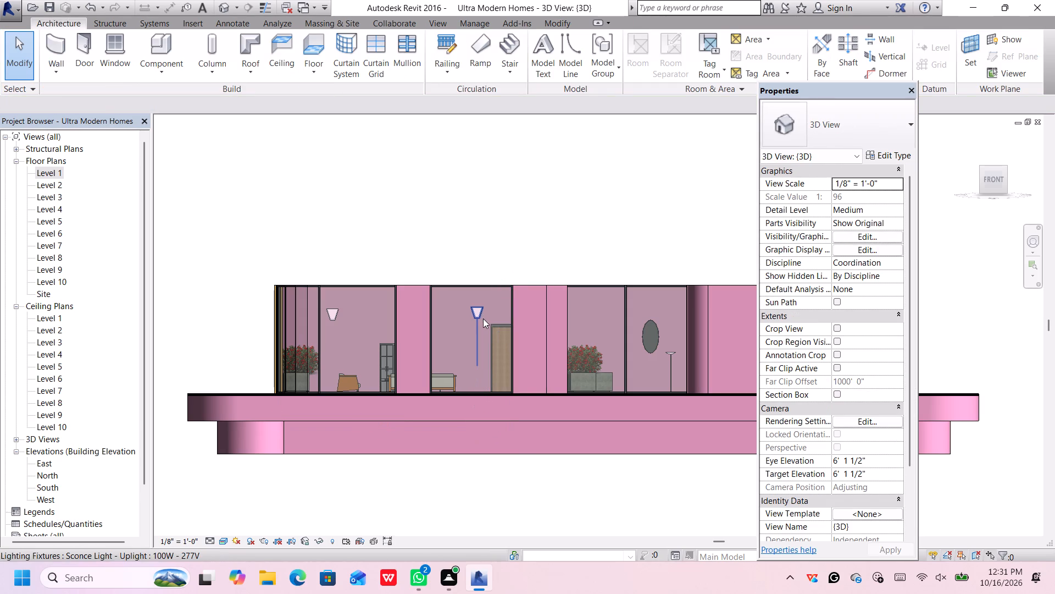
Nudge the uplight sconce beside the door slightly downward to line up with the other wall sconce.
click(478, 312)
key(Down)
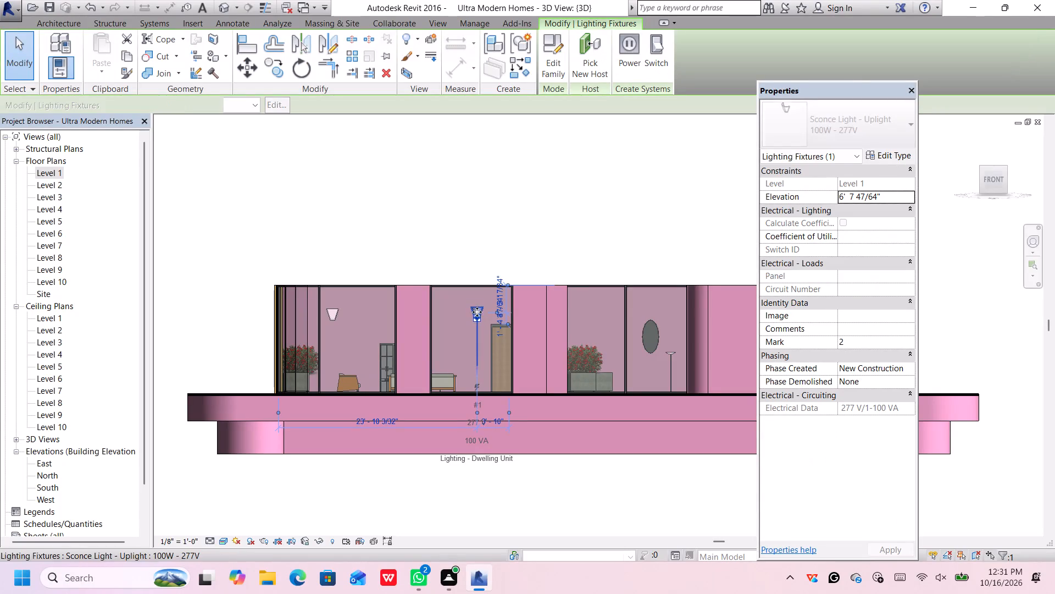
click(514, 259)
From an isometric view, paint the middle front room's side and back walls and the sofa room's side and back walls with the Door - Frame material.
scroll(591, 191, down, 5)
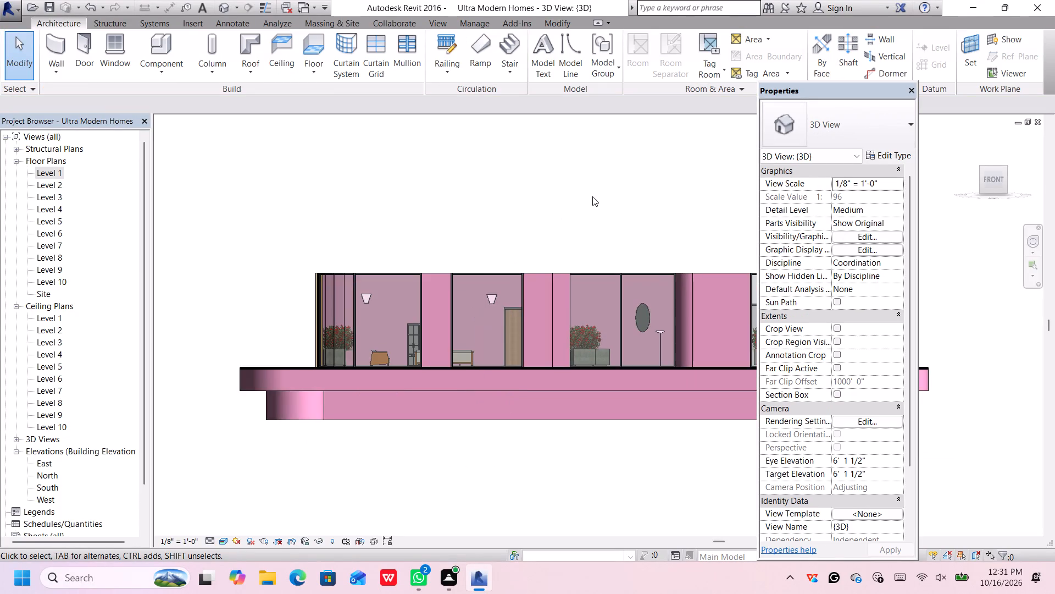
middle_drag(603, 210, 495, 218)
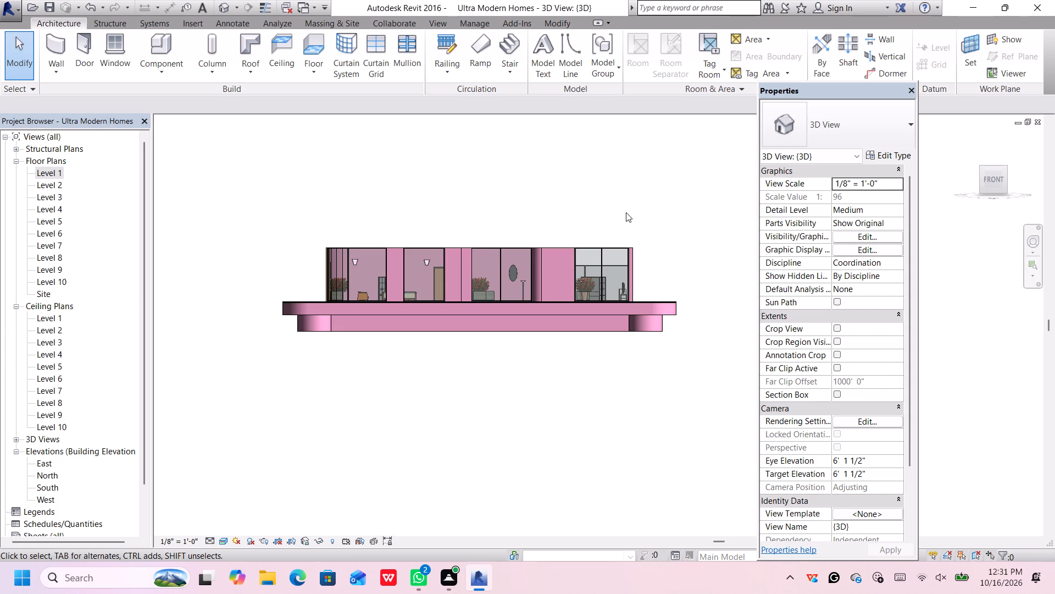
scroll(651, 239, down, 2)
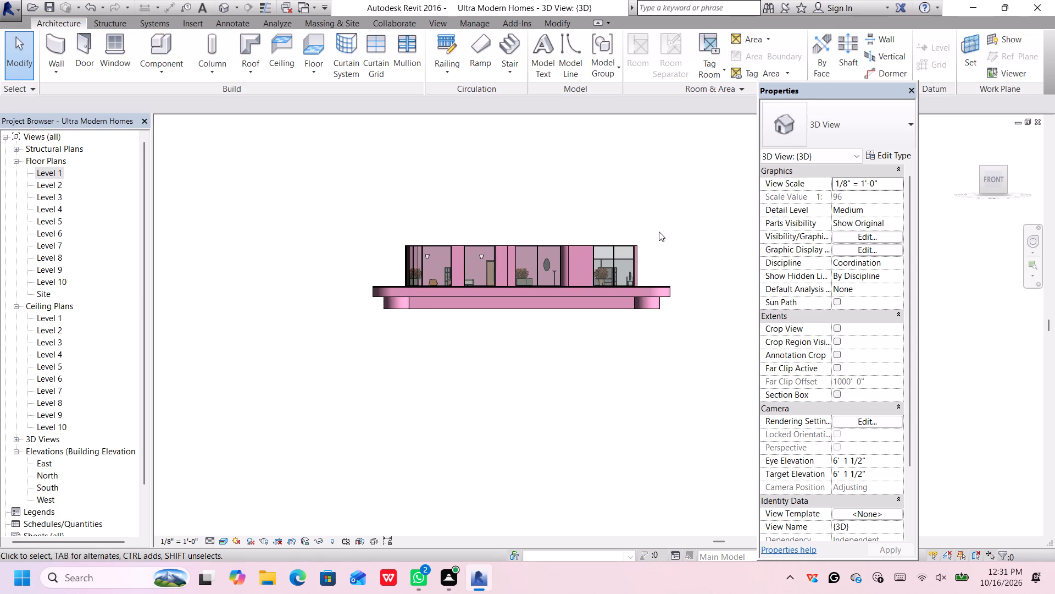
middle_drag(658, 232, 612, 273)
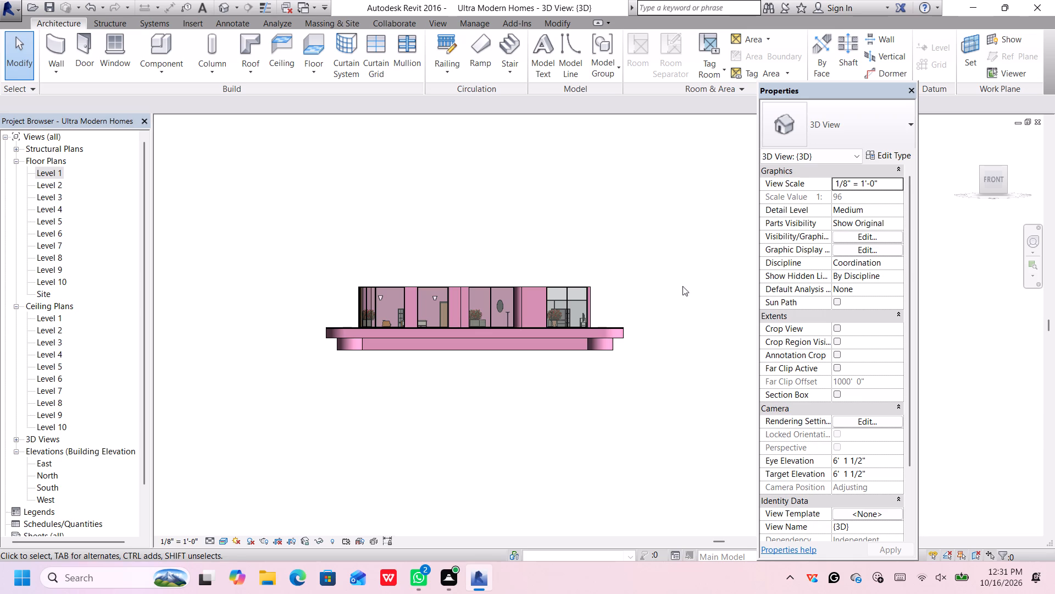
click(978, 171)
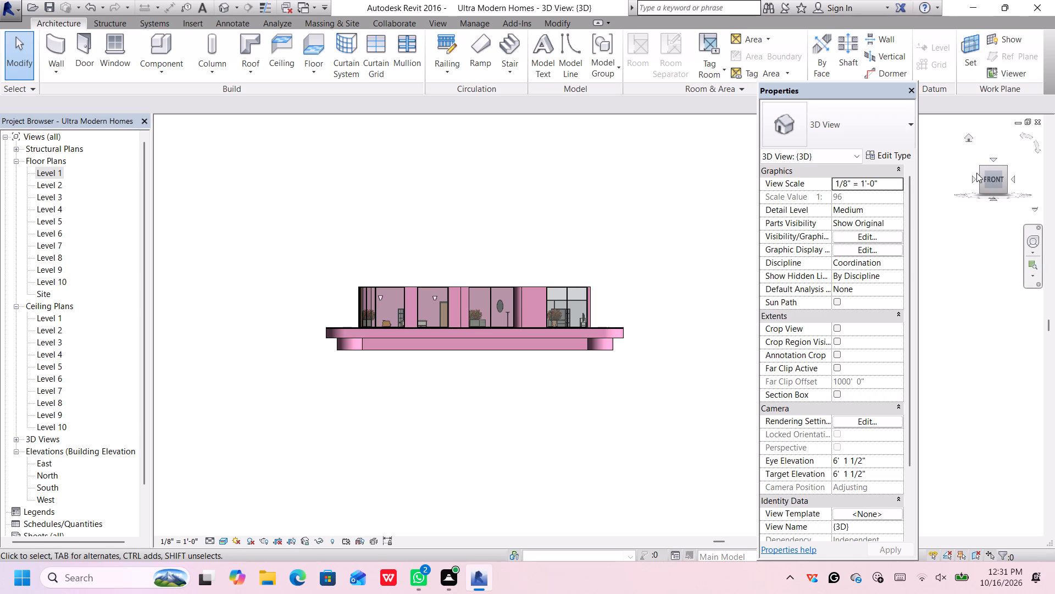
click(980, 167)
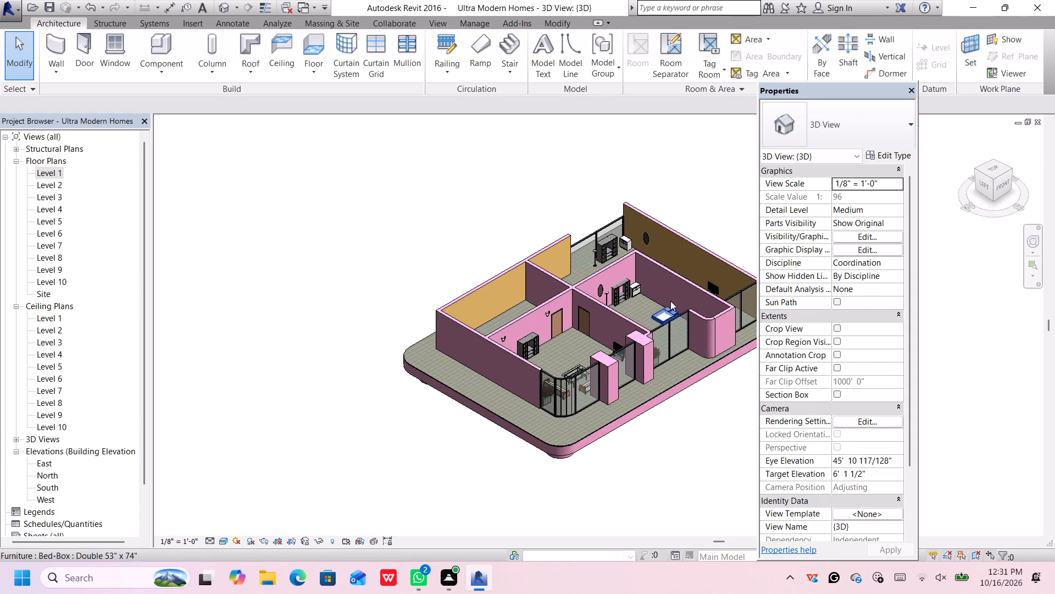
middle_drag(692, 259, 613, 254)
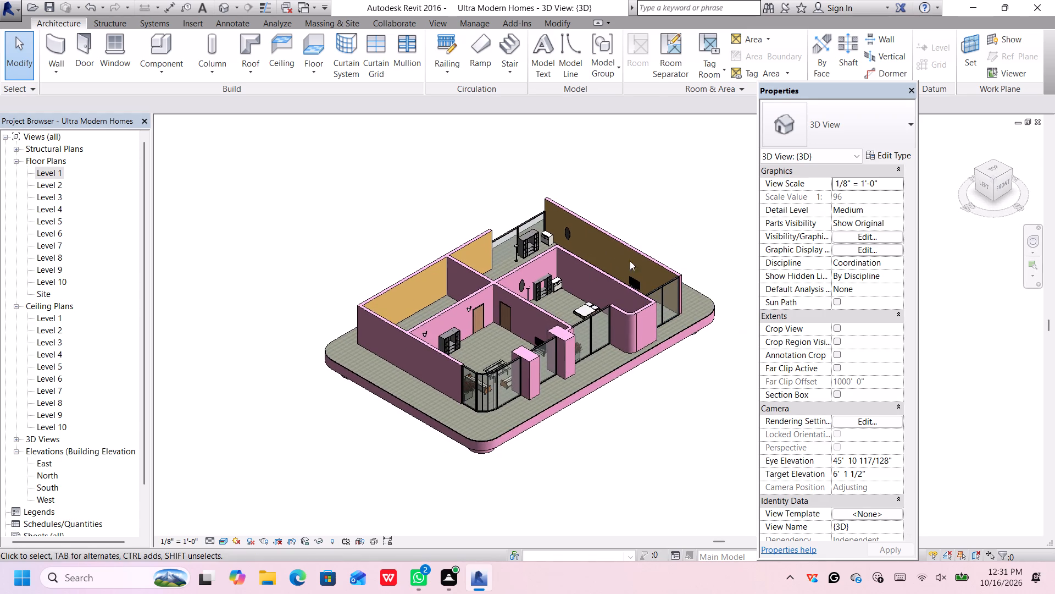
scroll(615, 265, up, 3)
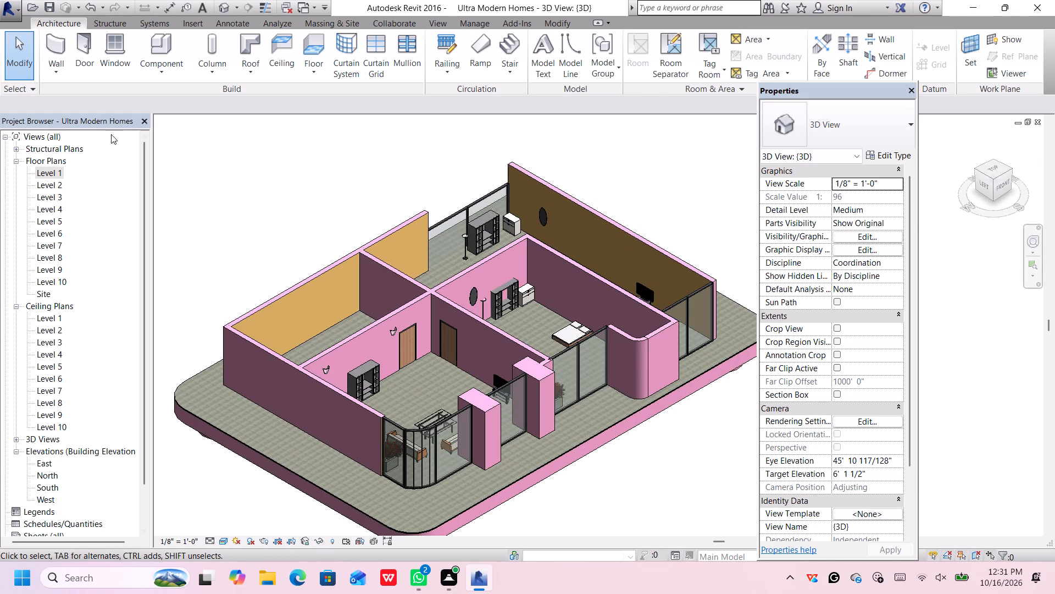
click(540, 26)
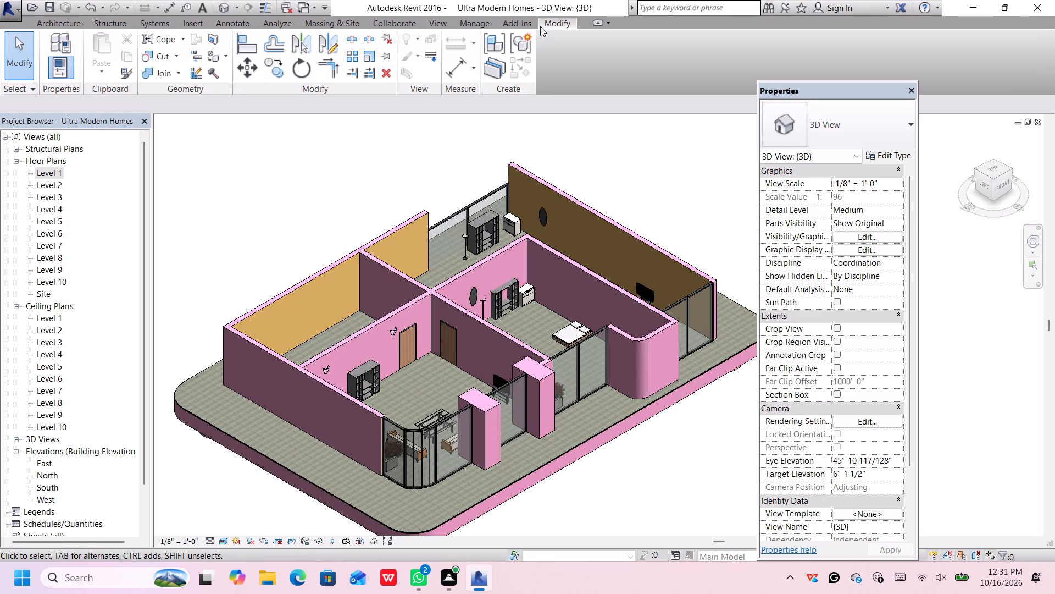
click(214, 58)
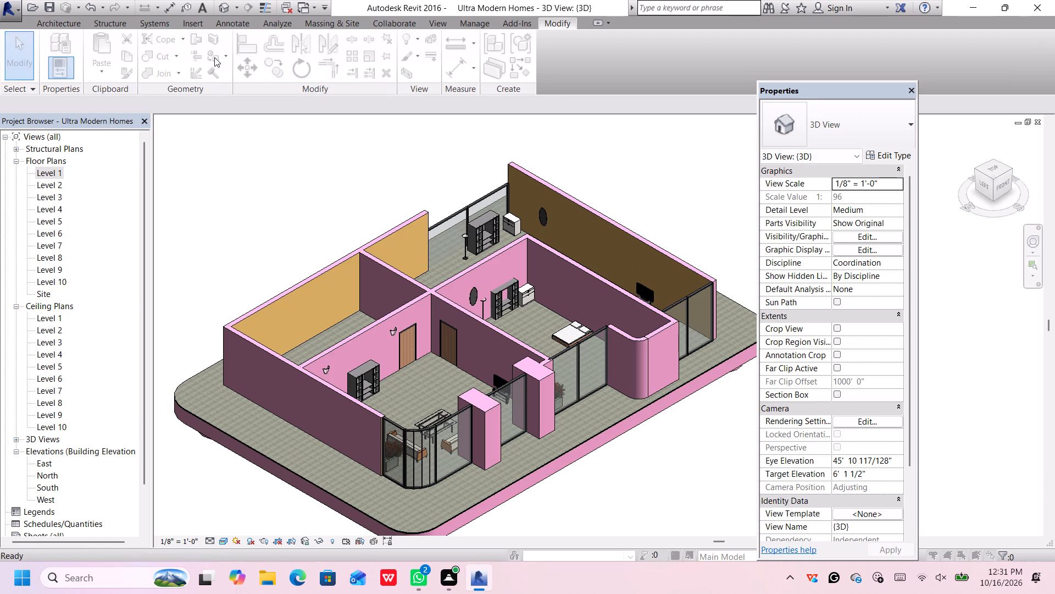
click(468, 250)
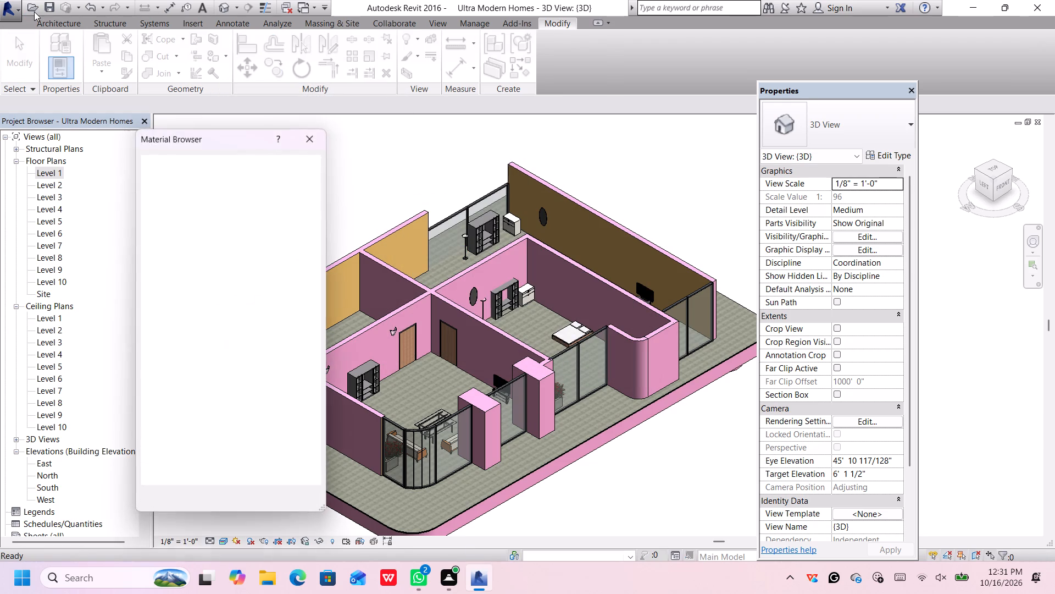
scroll(217, 326, down, 3)
scroll(213, 354, up, 3)
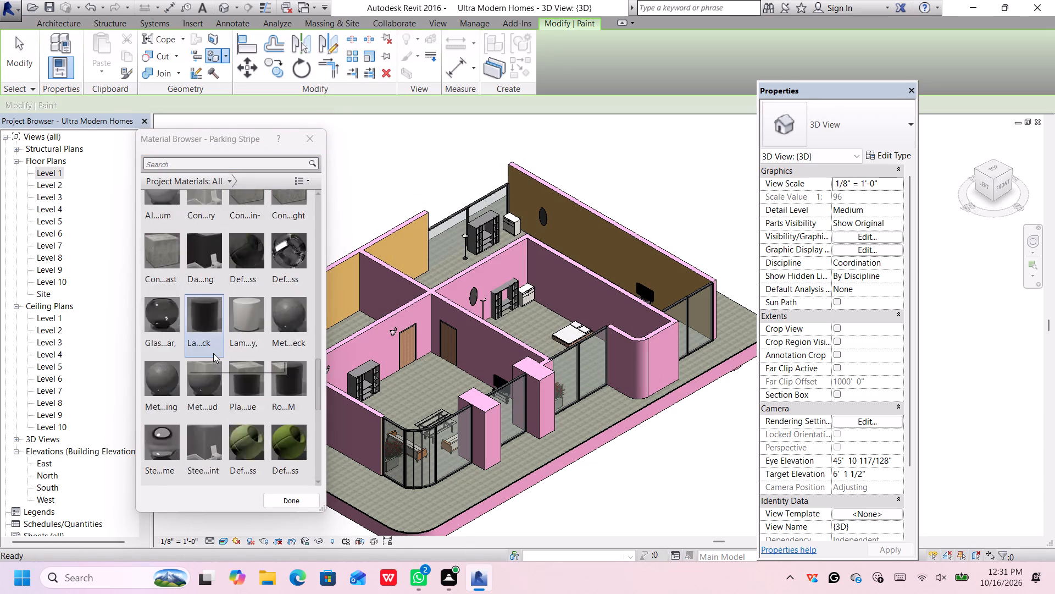
click(171, 314)
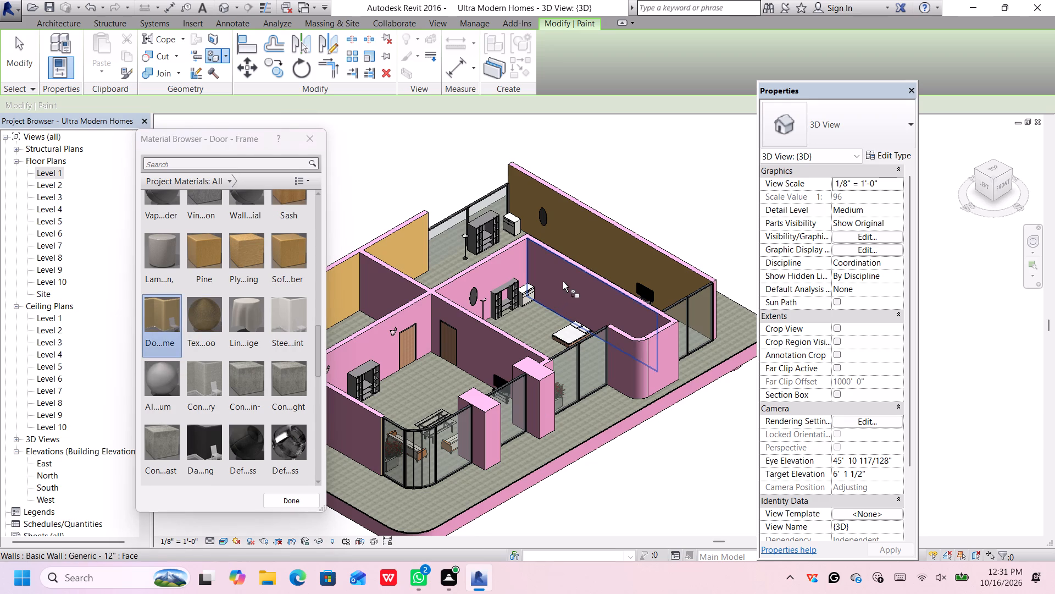
click(563, 282)
click(519, 265)
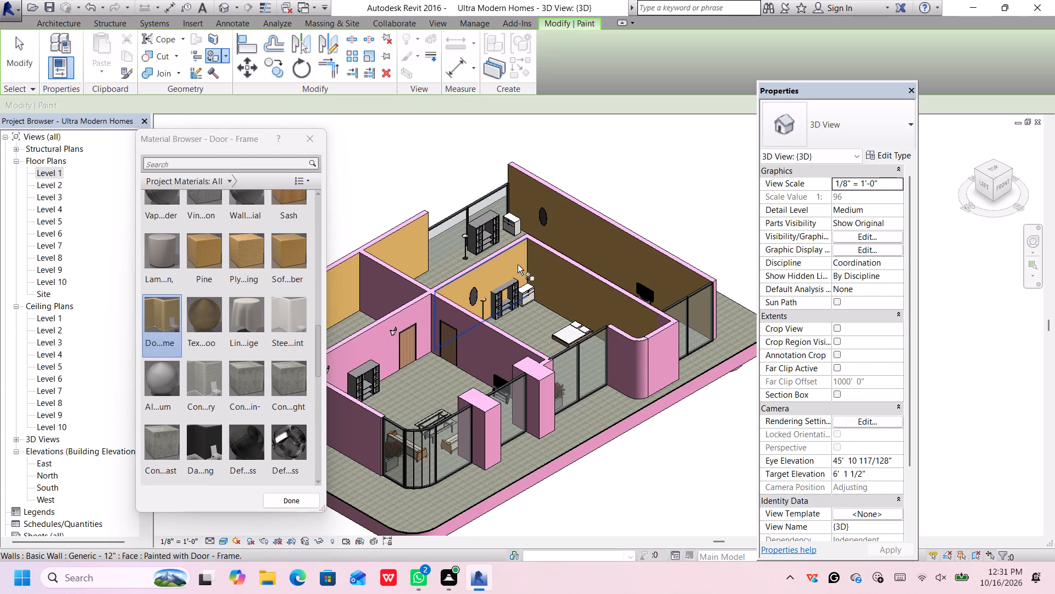
click(479, 338)
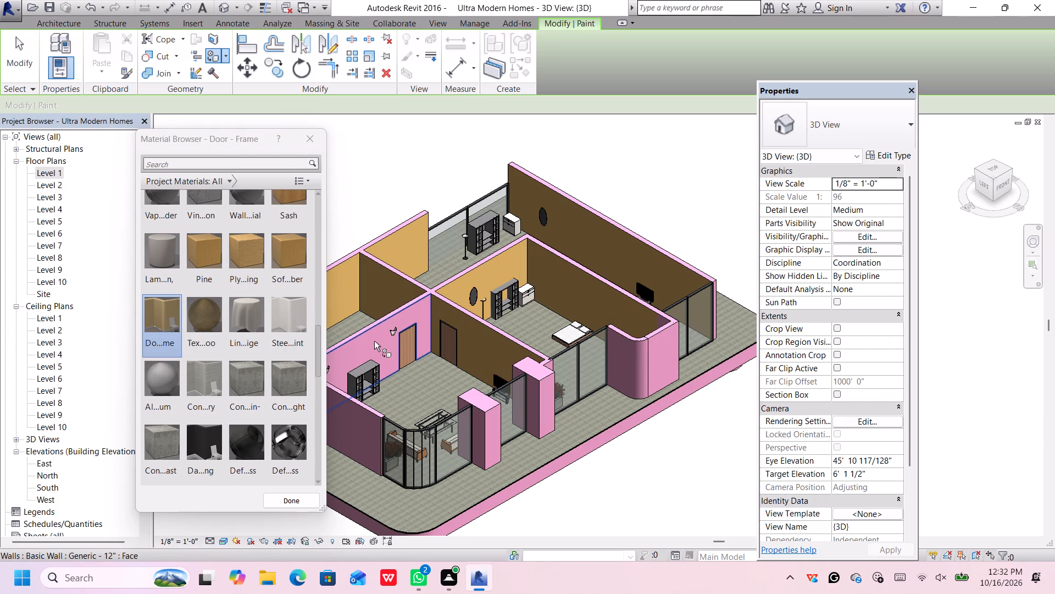
click(374, 341)
From the opposite side, paint the sofa-room partition's face toward the middle room and the next partition's outward face with Door - Frame.
scroll(445, 319, down, 6)
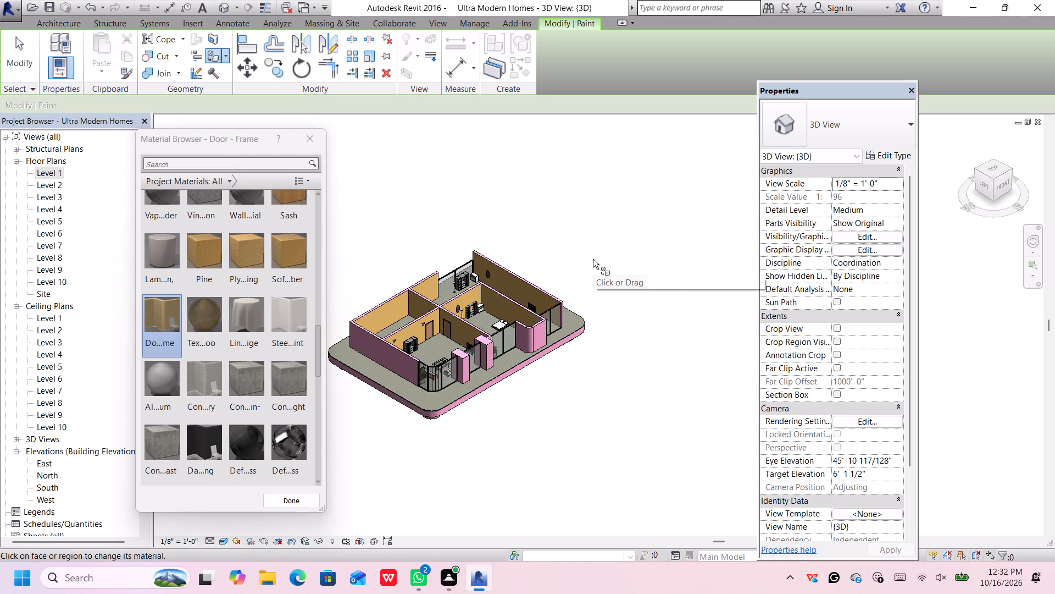
middle_drag(593, 259, 537, 288)
shift+middle_drag(538, 288, 471, 288)
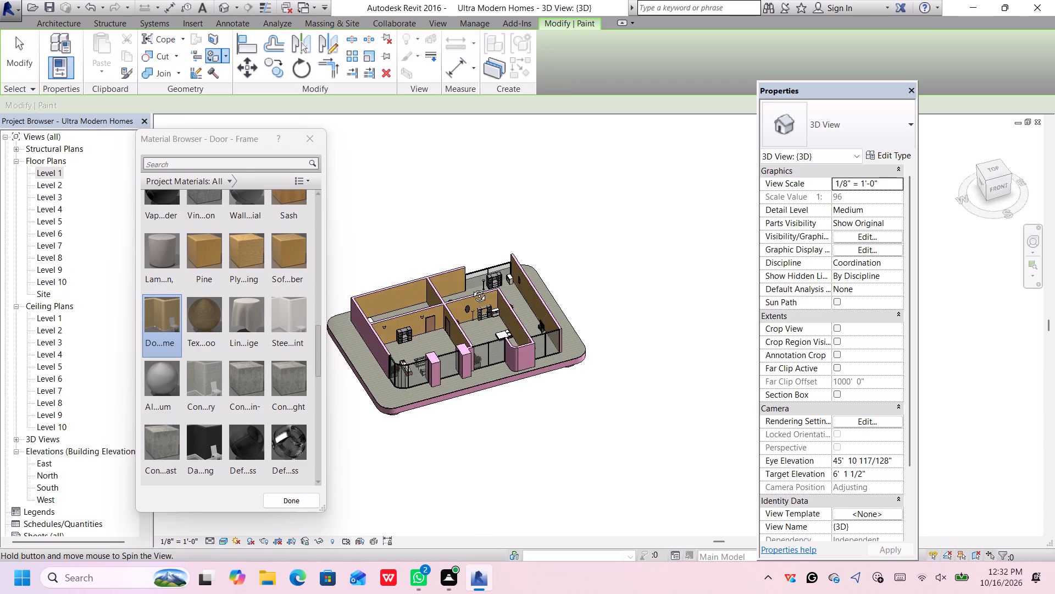
shift+middle_drag(471, 288, 373, 251)
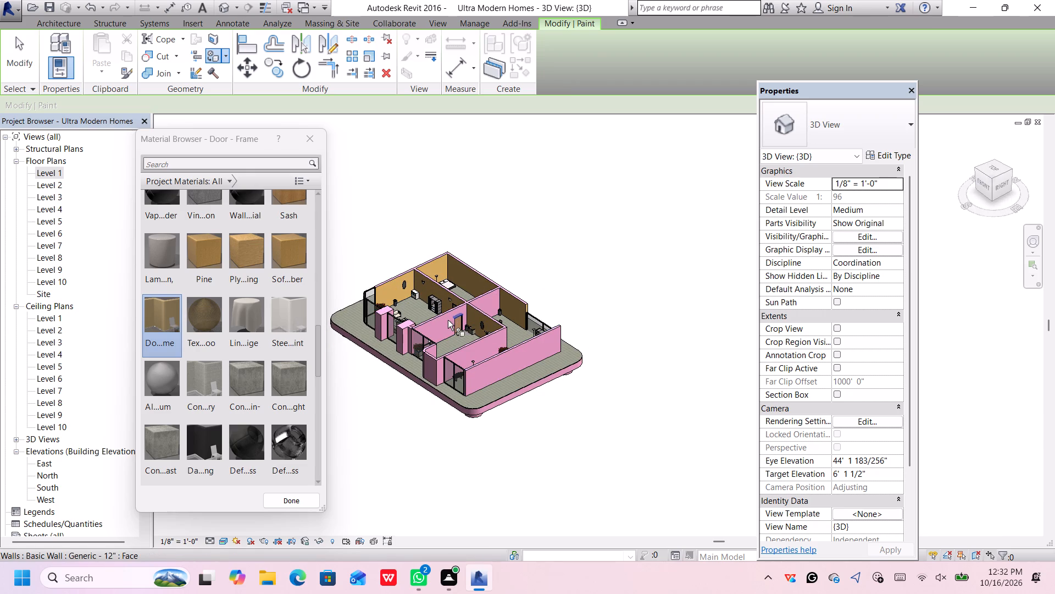
click(448, 320)
scroll(488, 263, down, 2)
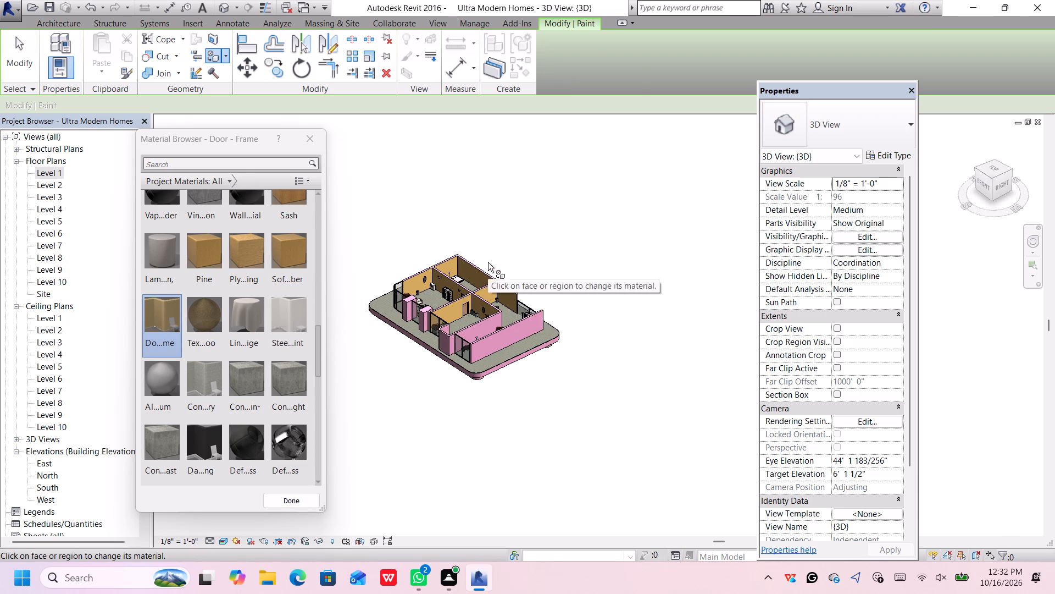
scroll(488, 262, up, 2)
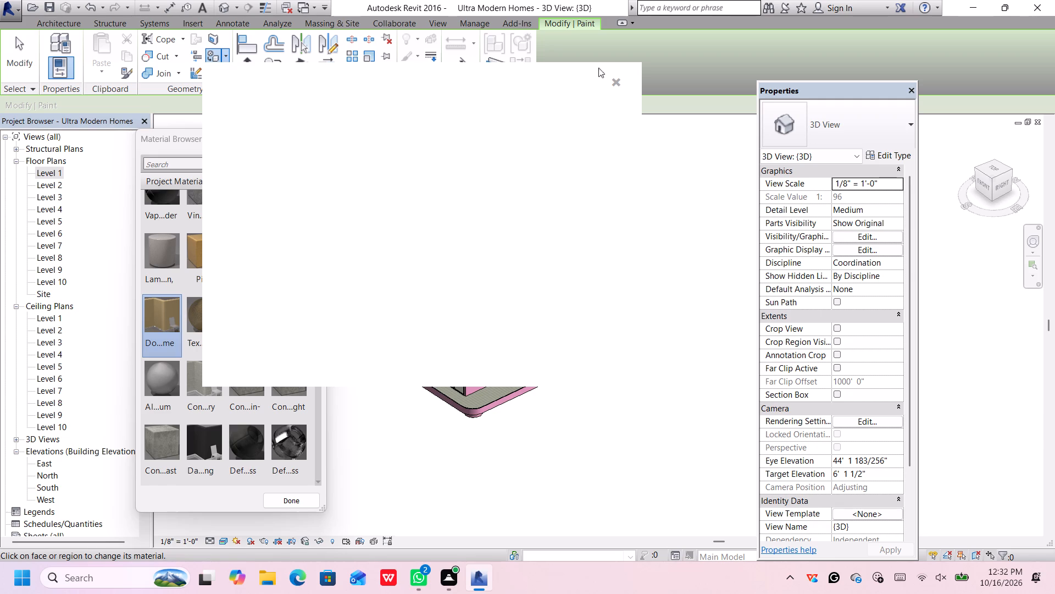
click(616, 80)
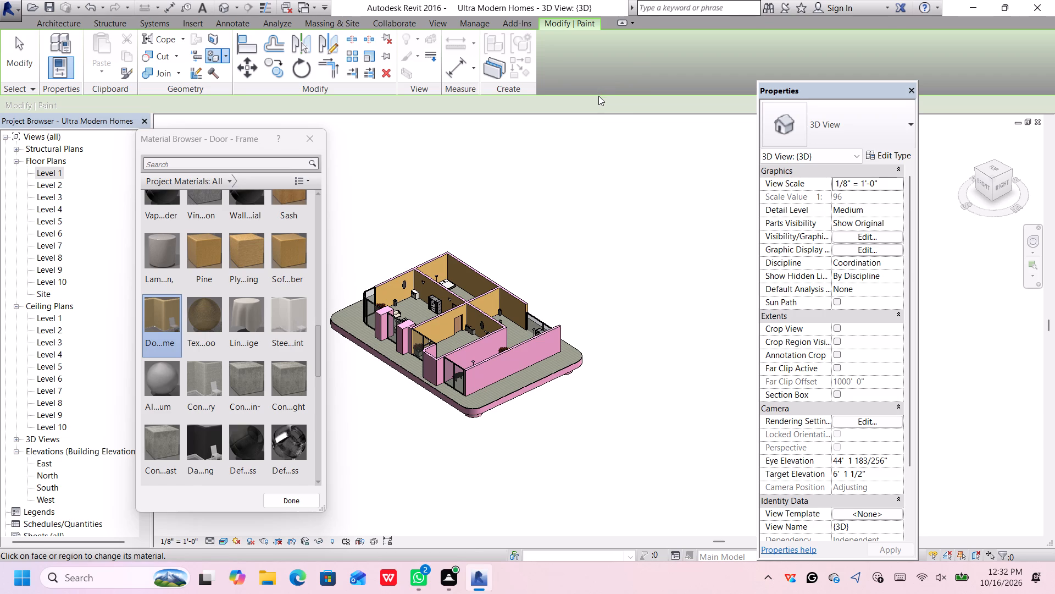
scroll(462, 328, up, 4)
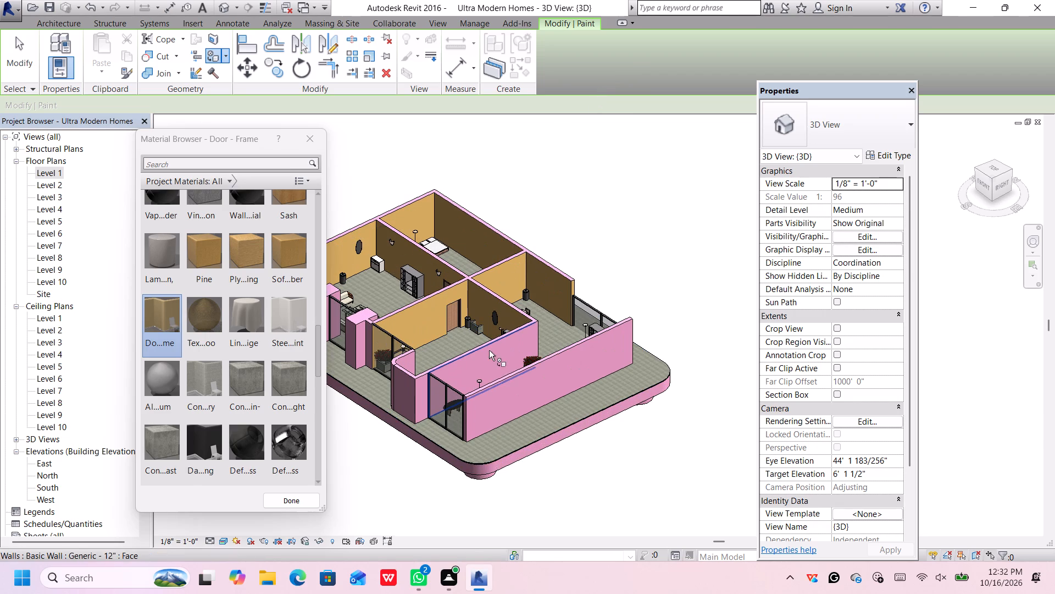
click(487, 359)
From the back, paint the rear-facing sides of the two cross walls behind the front rooms with Door - Frame.
scroll(542, 304, down, 2)
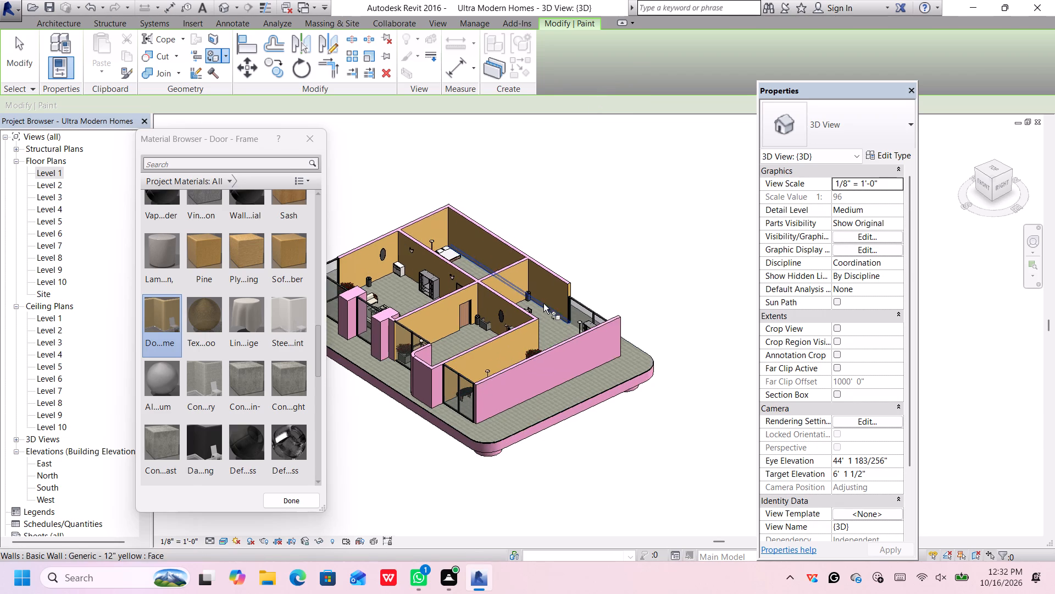
shift+middle_drag(545, 291, 546, 293)
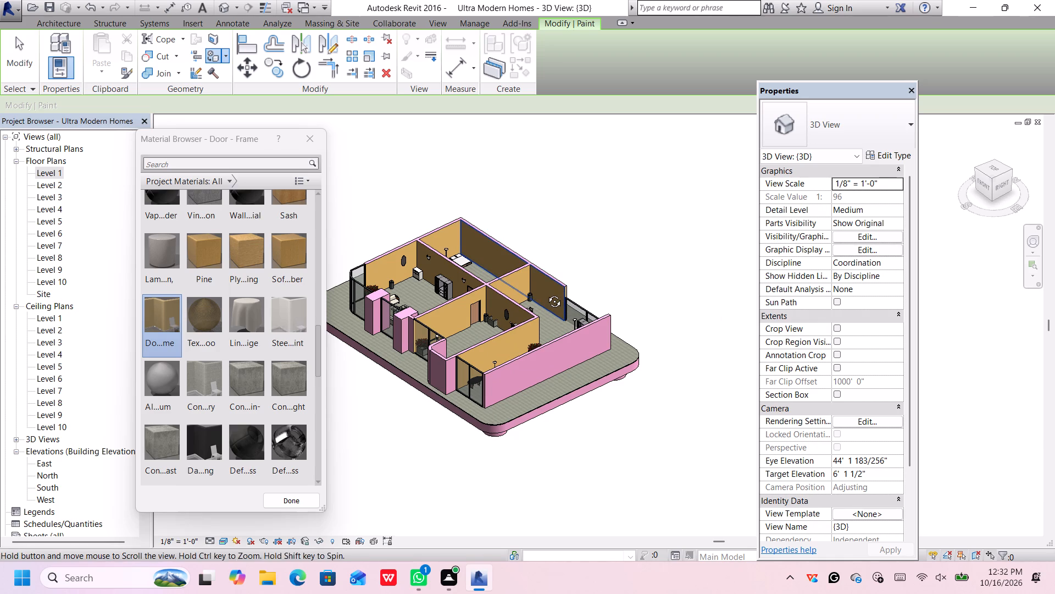
shift+middle_drag(546, 293, 681, 250)
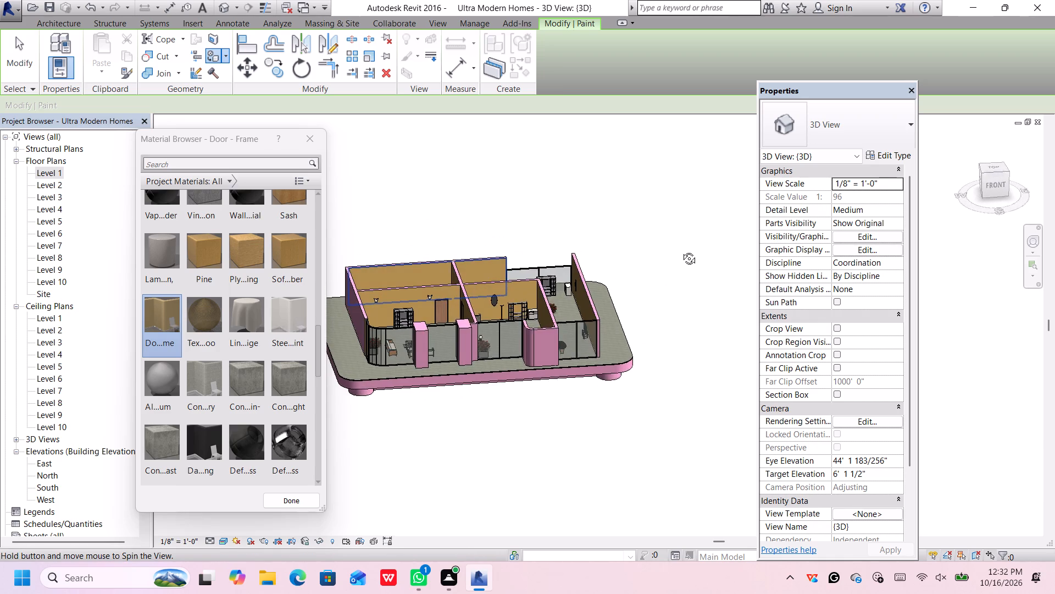
shift+middle_drag(681, 250, 310, 355)
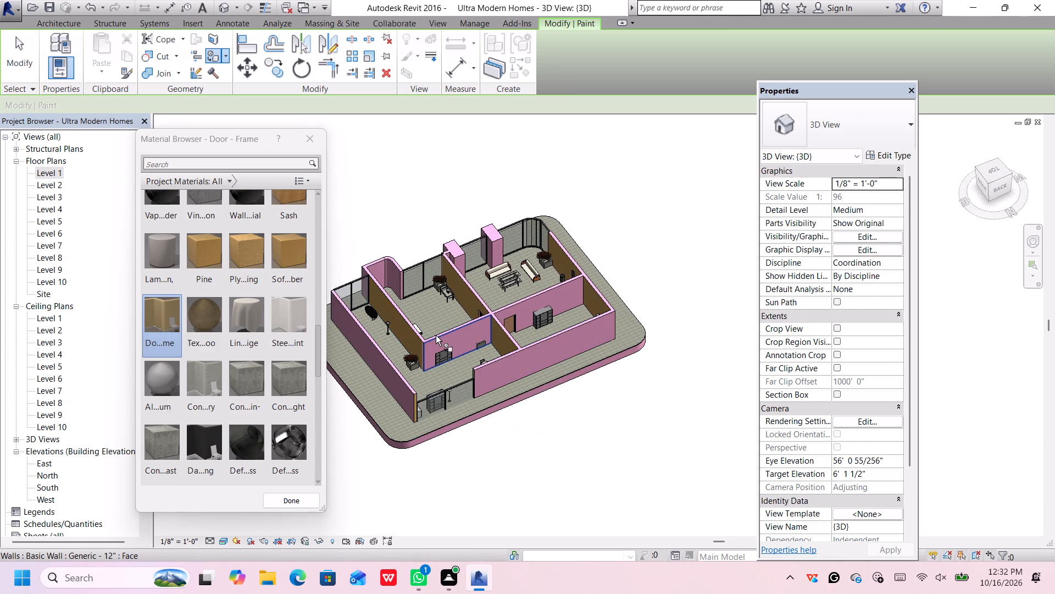
click(438, 338)
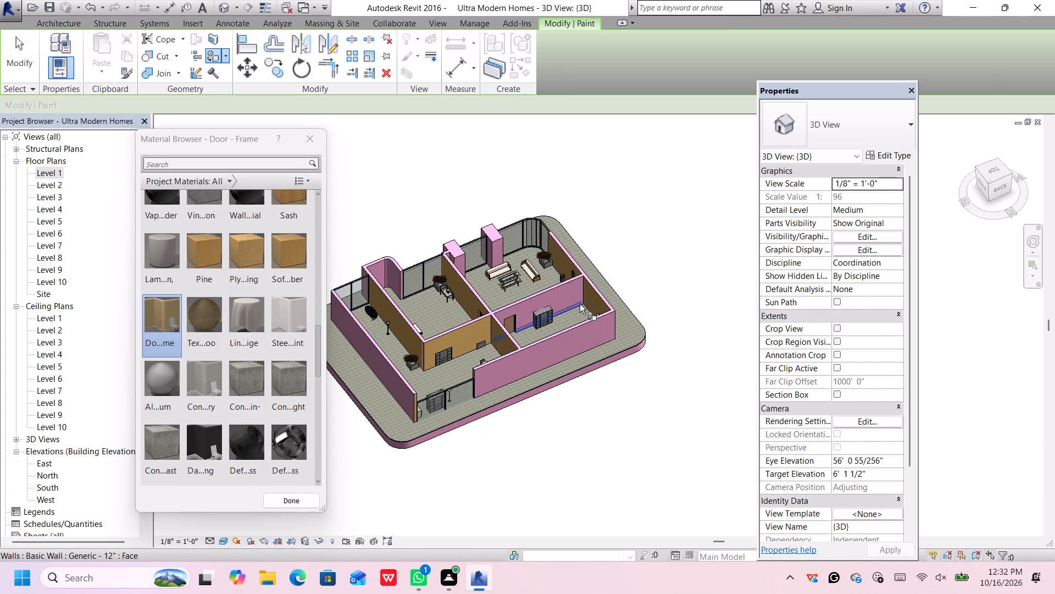
click(569, 299)
Paint the room-facing sides of the two thick front wall piers by the glazing with Door - Frame.
scroll(482, 346, up, 5)
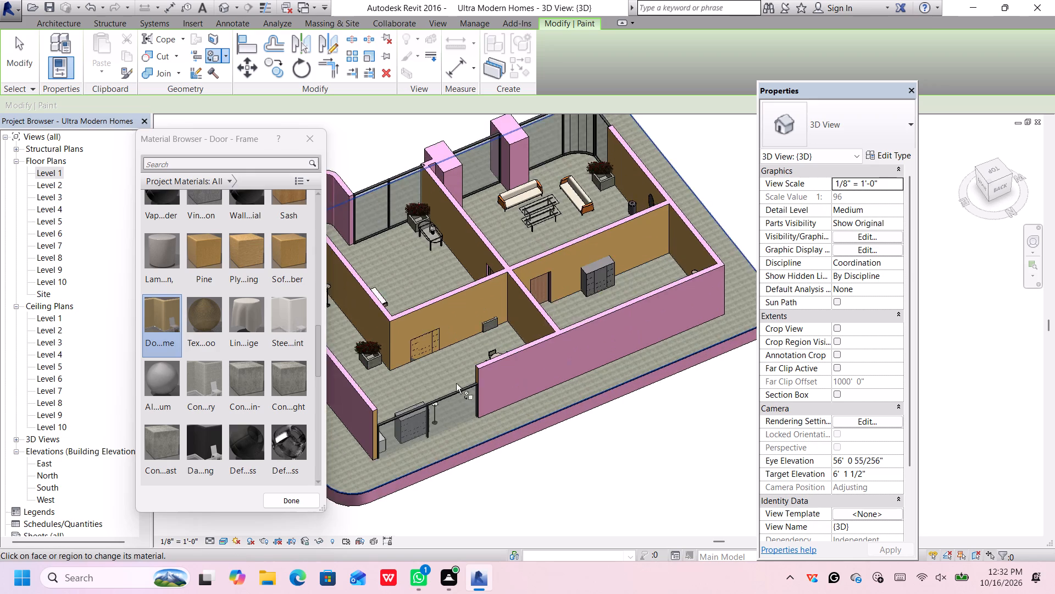
scroll(425, 353, up, 4)
scroll(450, 321, down, 3)
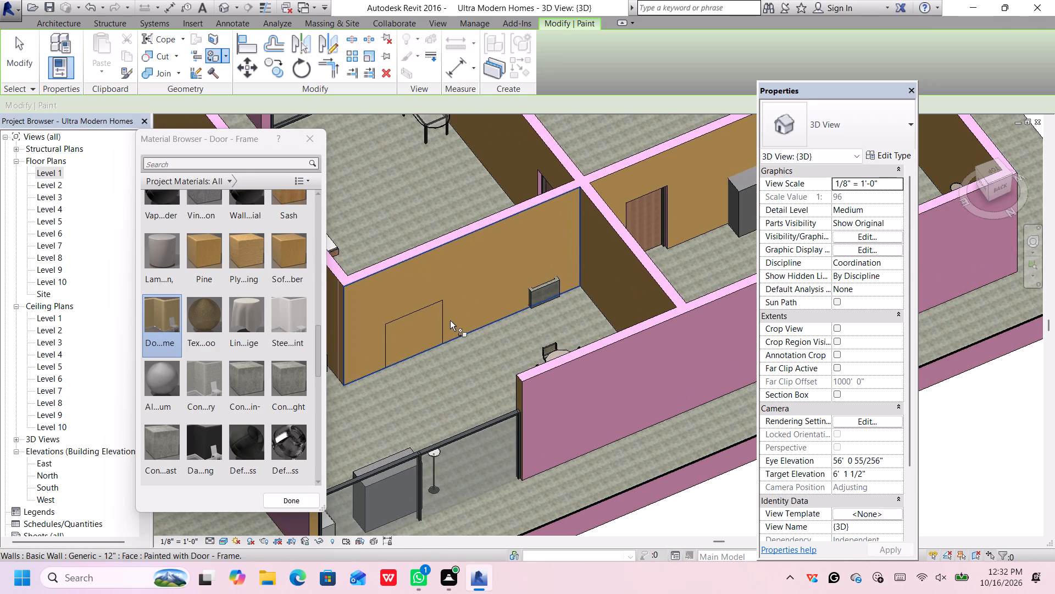
scroll(450, 321, down, 3)
shift+middle_drag(474, 319, 480, 321)
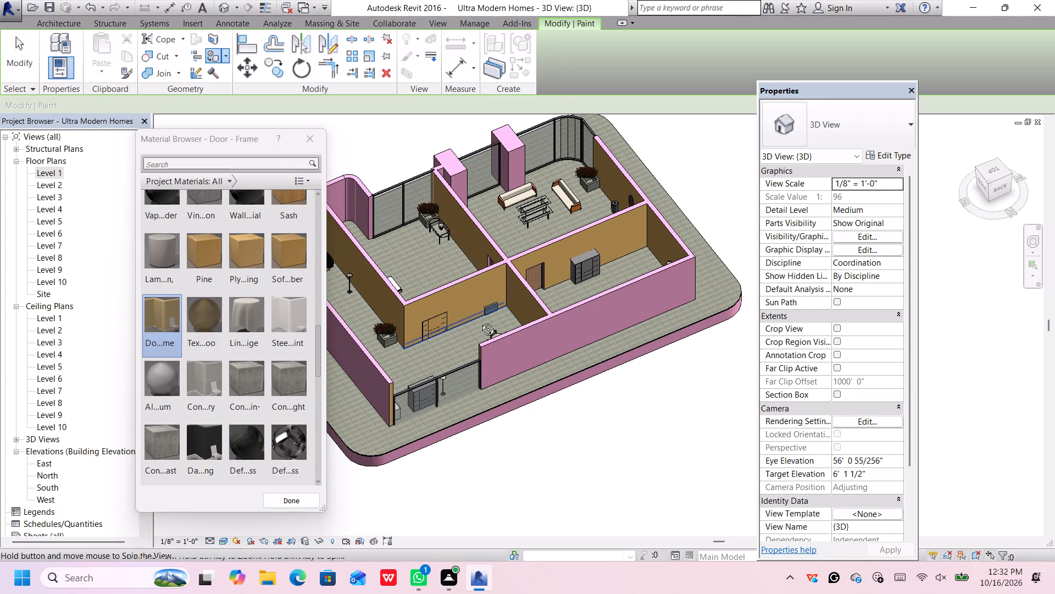
shift+middle_drag(480, 321, 635, 299)
shift+middle_drag(411, 475, 468, 472)
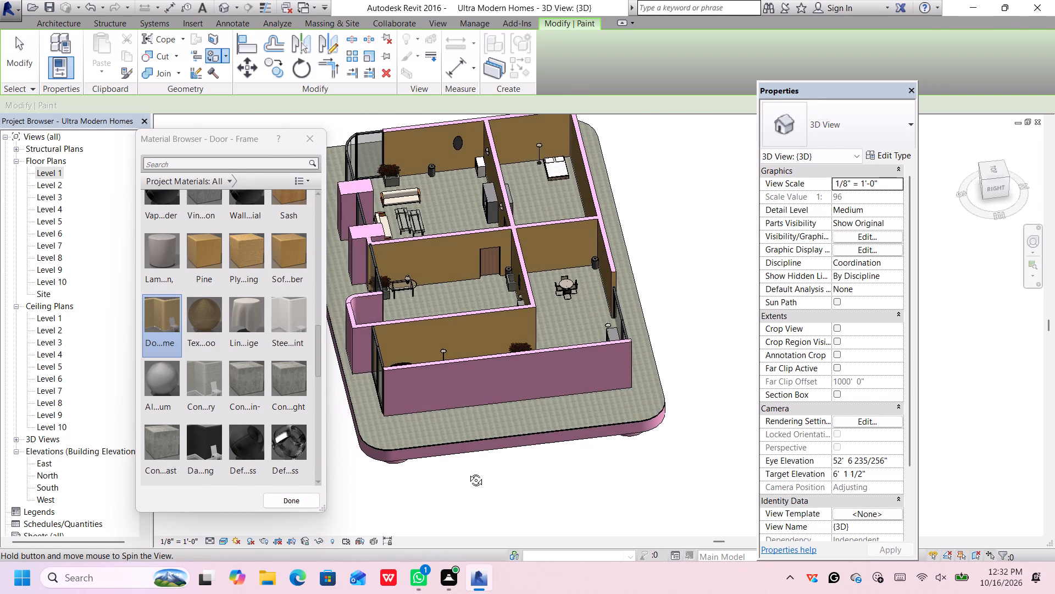
shift+middle_drag(468, 472, 285, 480)
scroll(461, 245, up, 2)
middle_drag(482, 252, 558, 272)
scroll(558, 272, down, 1)
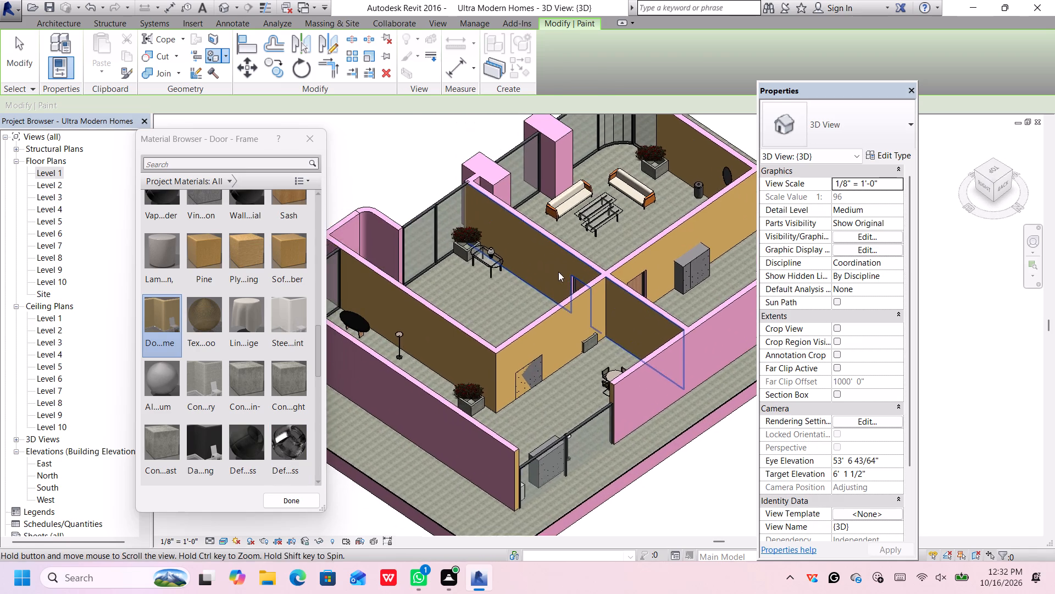
scroll(558, 272, down, 1)
click(564, 170)
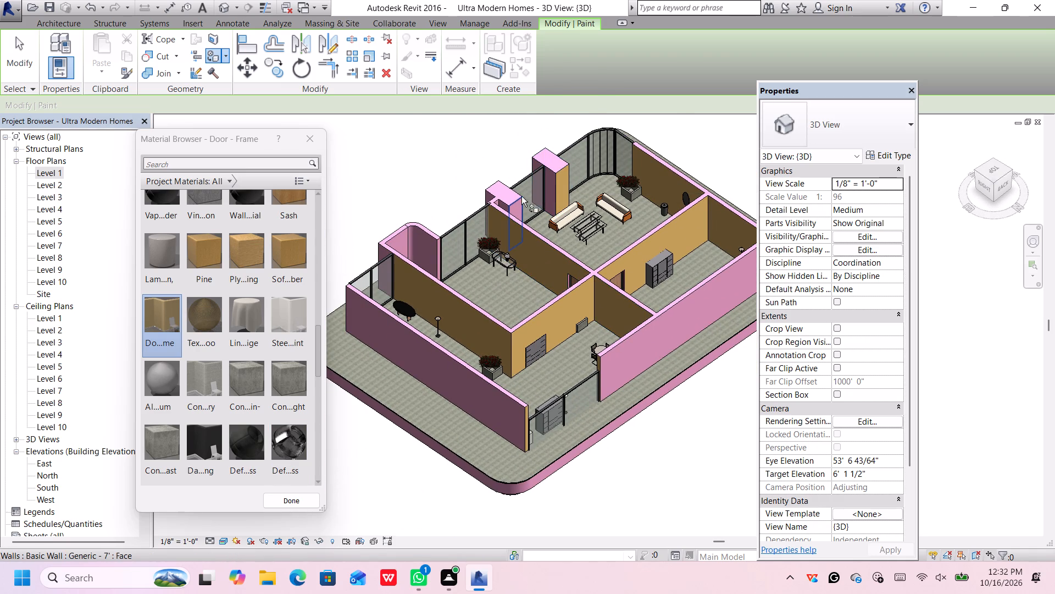
click(519, 202)
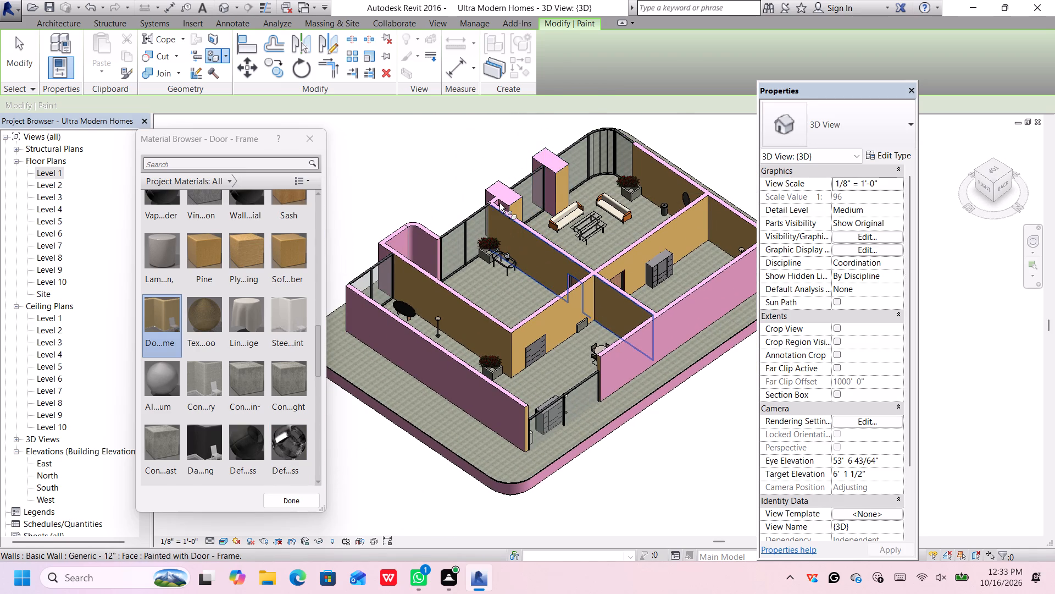
Paint the small wall face inside the notch between the middle room's partition and the adjoining front pier with Door - Frame.
scroll(499, 203, up, 6)
scroll(499, 204, down, 1)
scroll(499, 204, up, 6)
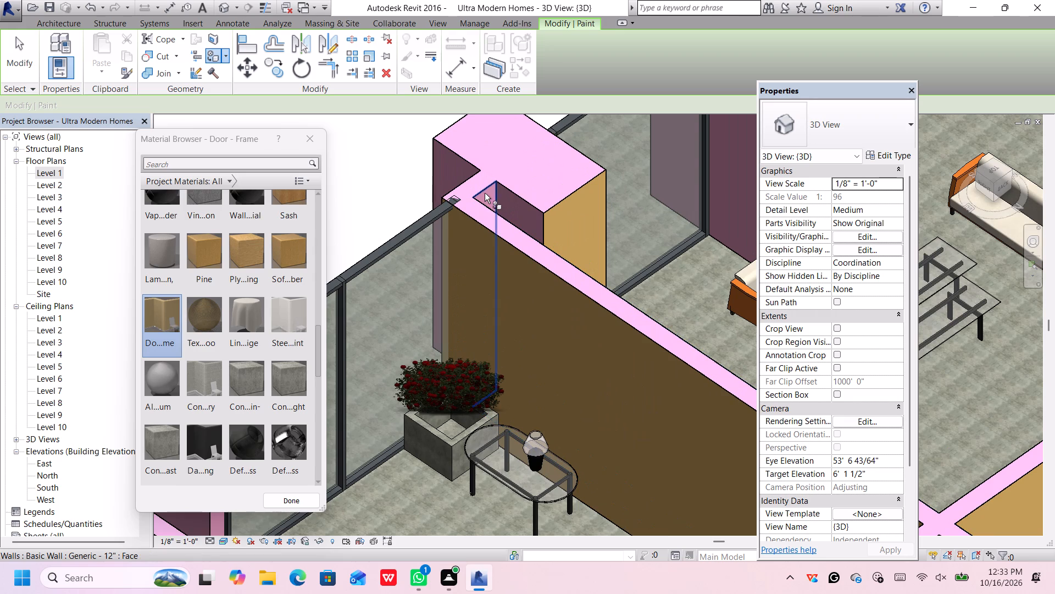
click(484, 193)
scroll(491, 201, down, 7)
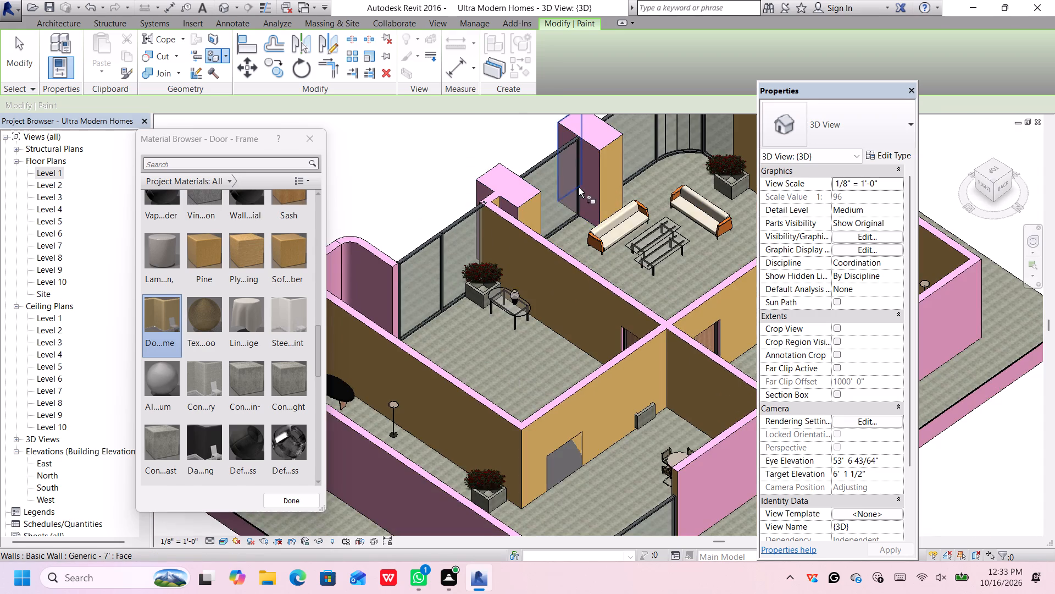
Paint the rounded front alcove's inner faces, including the curved corner, and its wall end beside the glazing with Door - Frame.
scroll(595, 170, down, 3)
scroll(427, 234, up, 2)
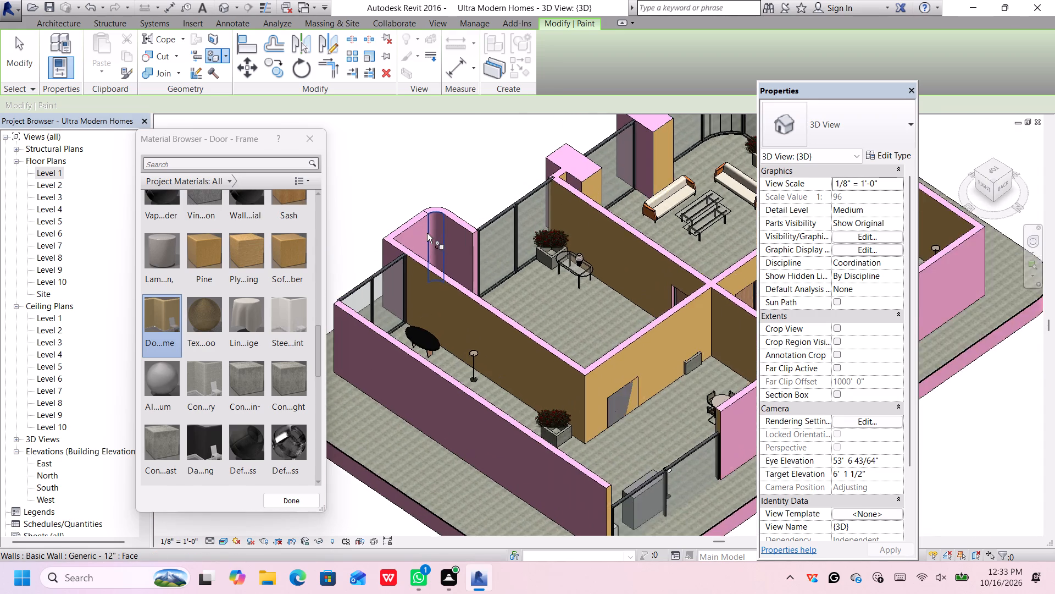
scroll(427, 233, up, 2)
click(432, 230)
click(412, 237)
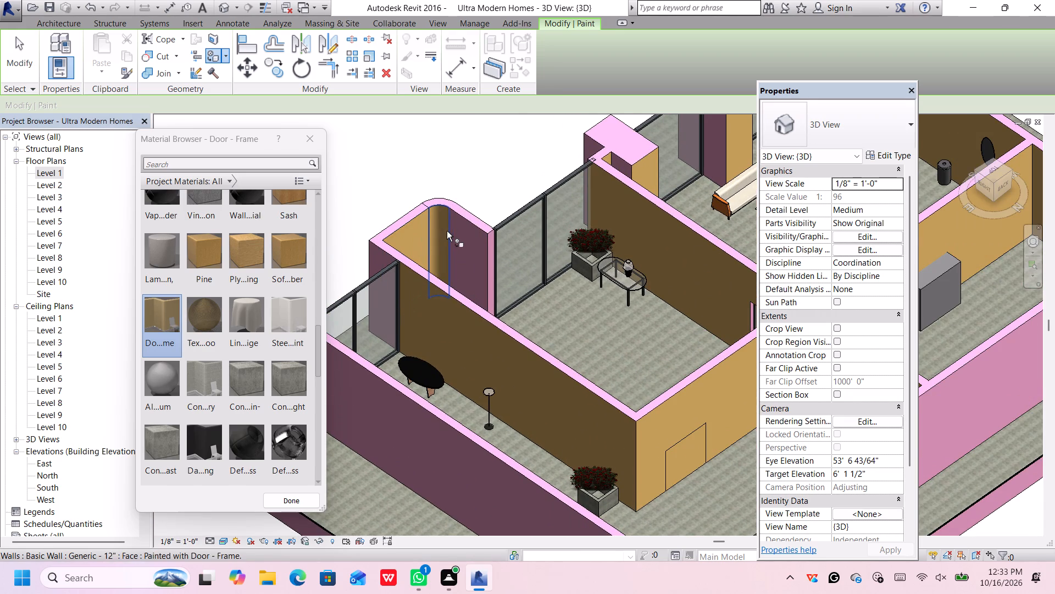
click(464, 232)
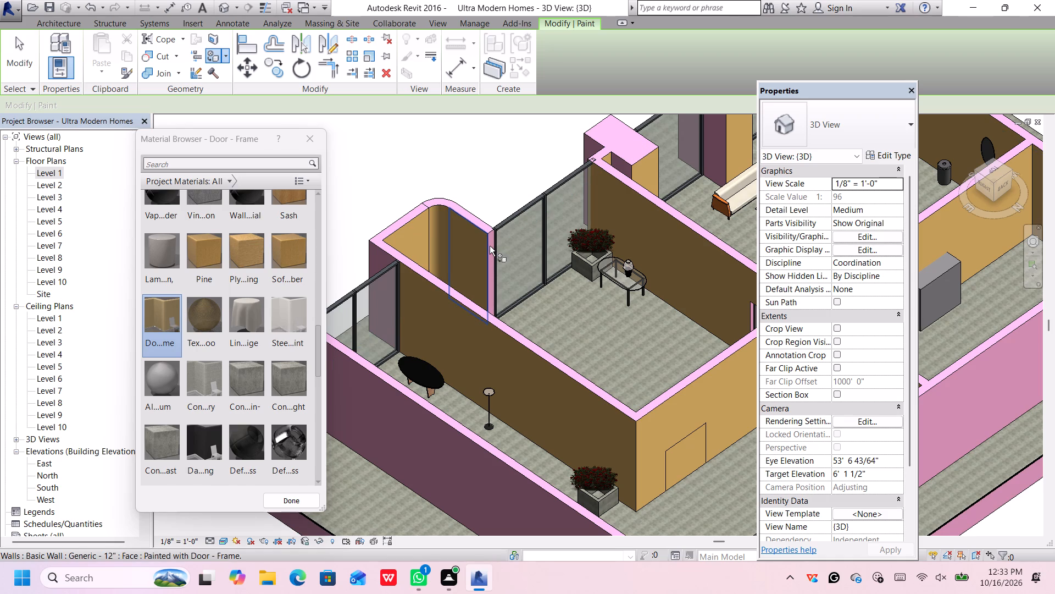
scroll(489, 237, up, 9)
click(492, 221)
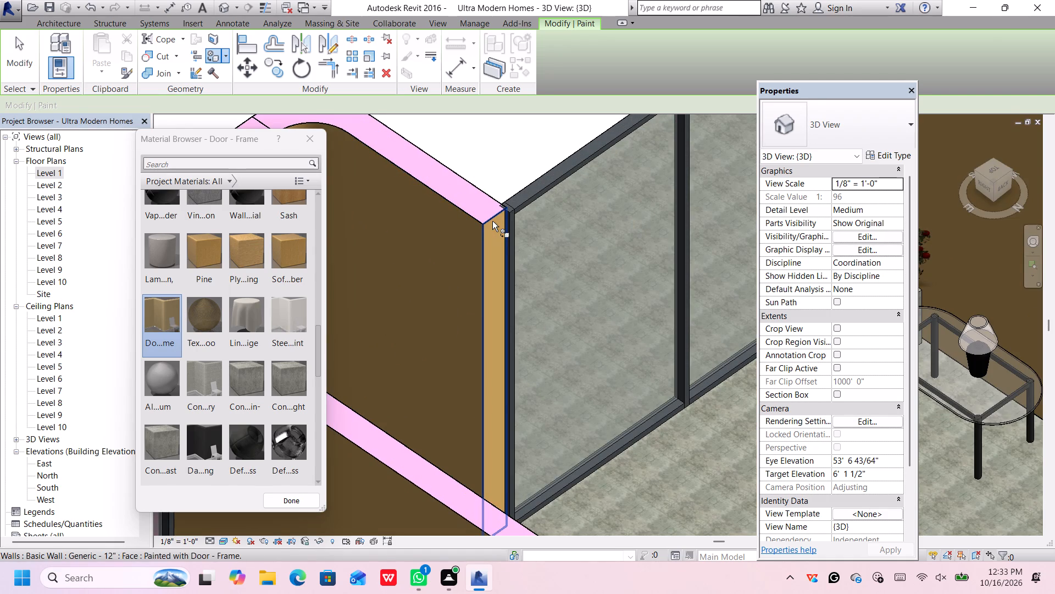
Examine the front alcove and the notched pier by the middle room's glazing for faces still lacking paint.
scroll(493, 226, down, 5)
scroll(495, 227, up, 1)
scroll(495, 227, down, 2)
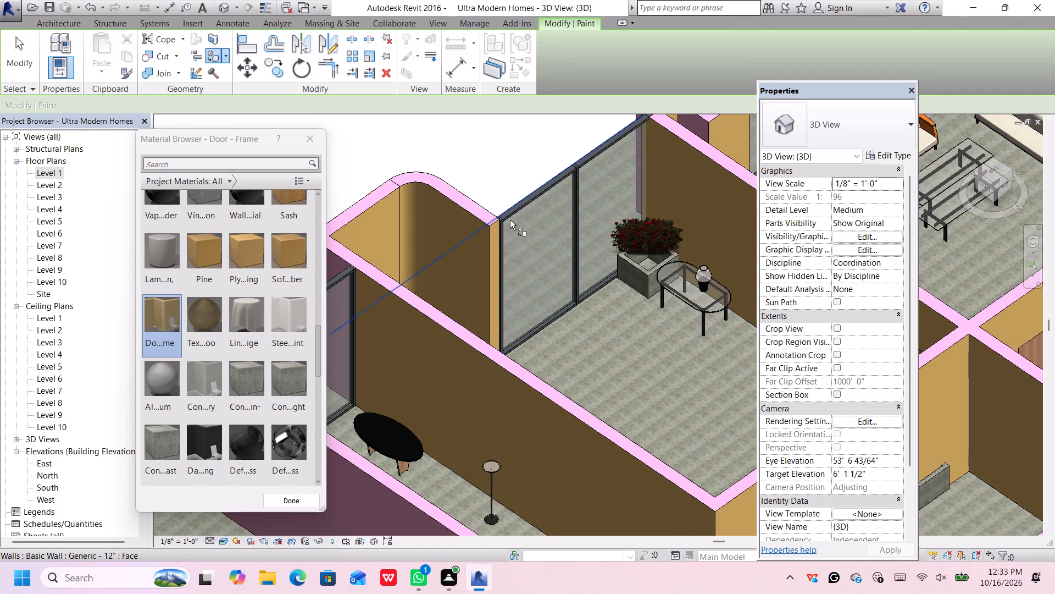
scroll(519, 216, down, 3)
scroll(579, 152, up, 1)
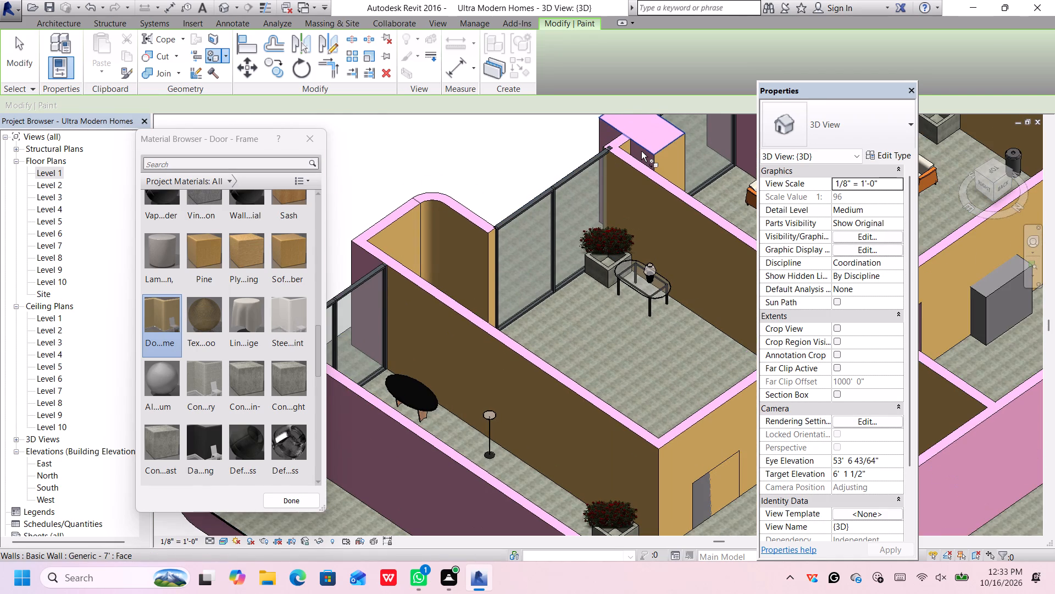
scroll(641, 151, down, 2)
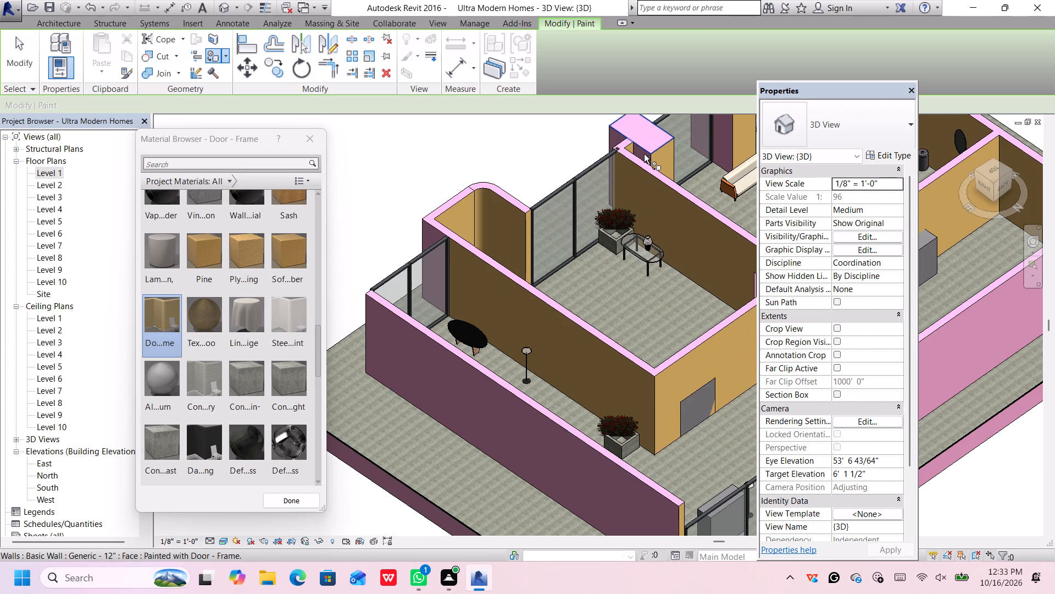
scroll(644, 154, up, 7)
scroll(647, 158, down, 4)
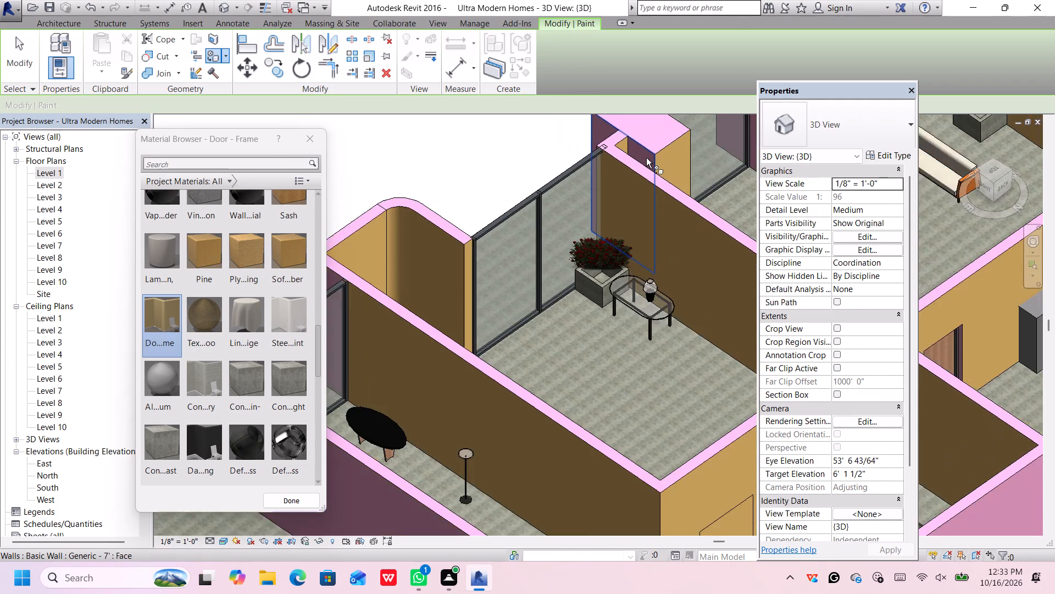
scroll(646, 158, down, 2)
scroll(502, 283, down, 1)
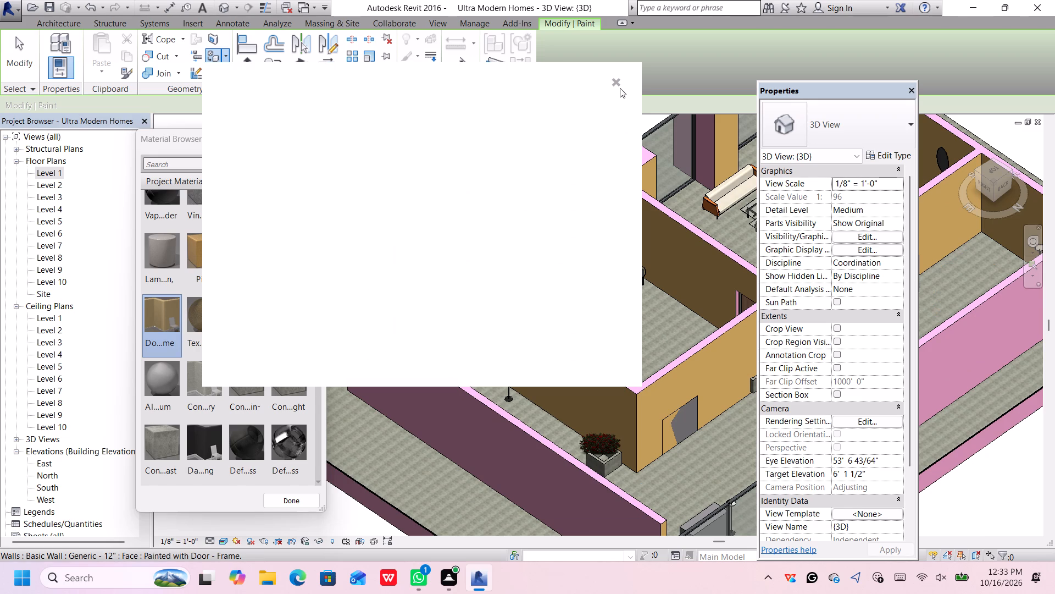
Dismiss the pop-up notification and end the Paint command by closing the Material Browser.
click(614, 80)
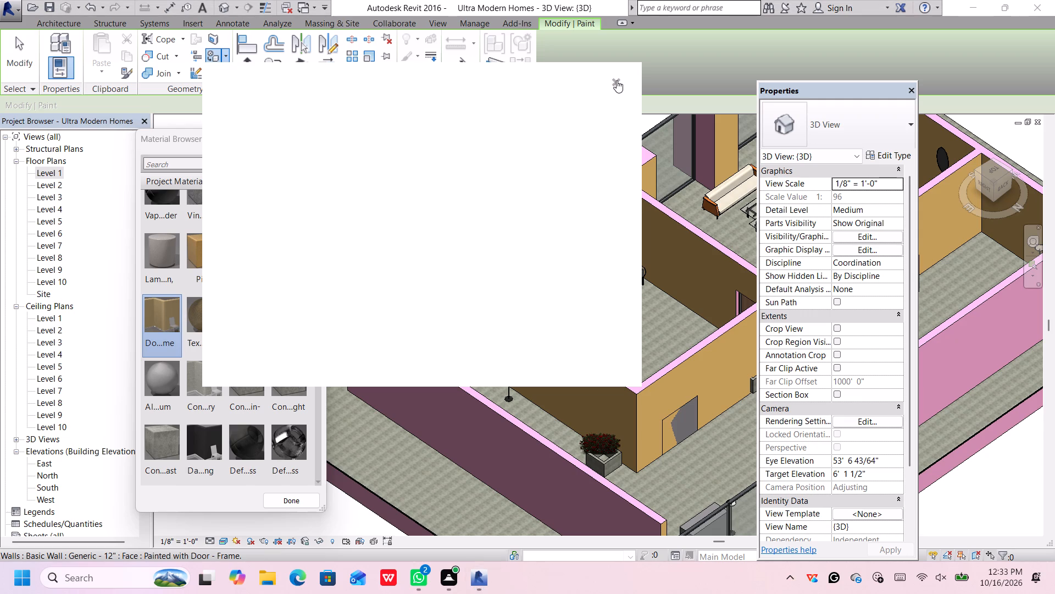
scroll(621, 352, down, 6)
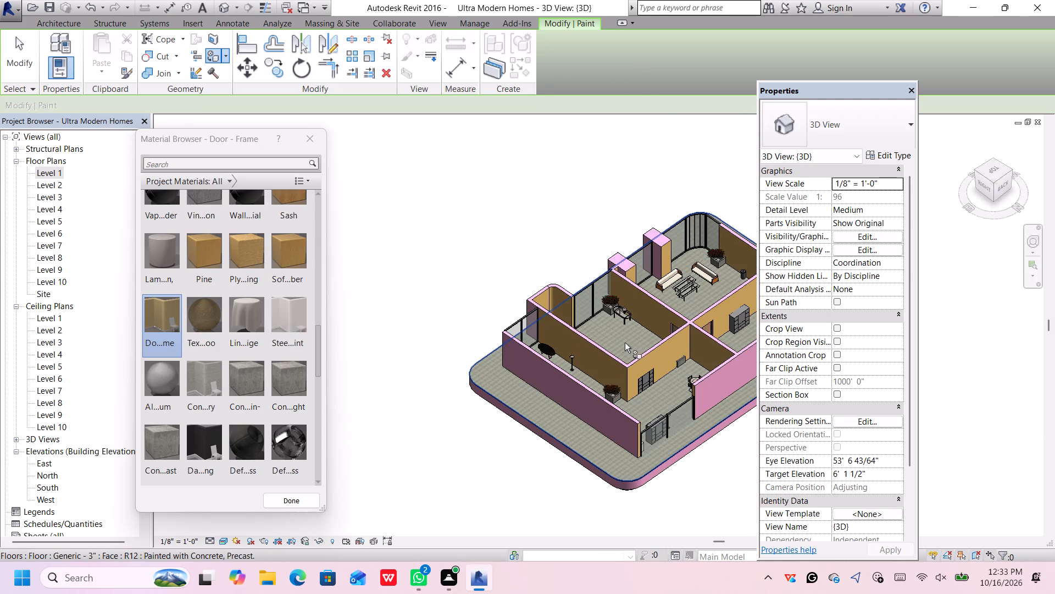
key(space)
click(318, 140)
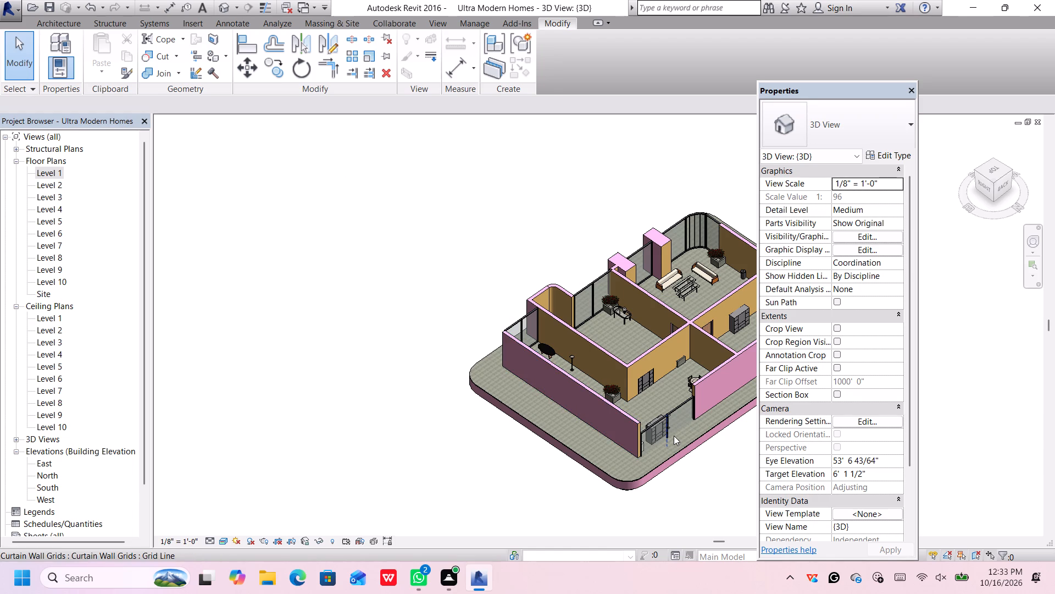
Select the Storefront 2 curtain wall beside the shelving at the building's rear and set its base offset to 3' 3".
scroll(674, 436, up, 1)
key(Escape)
click(672, 408)
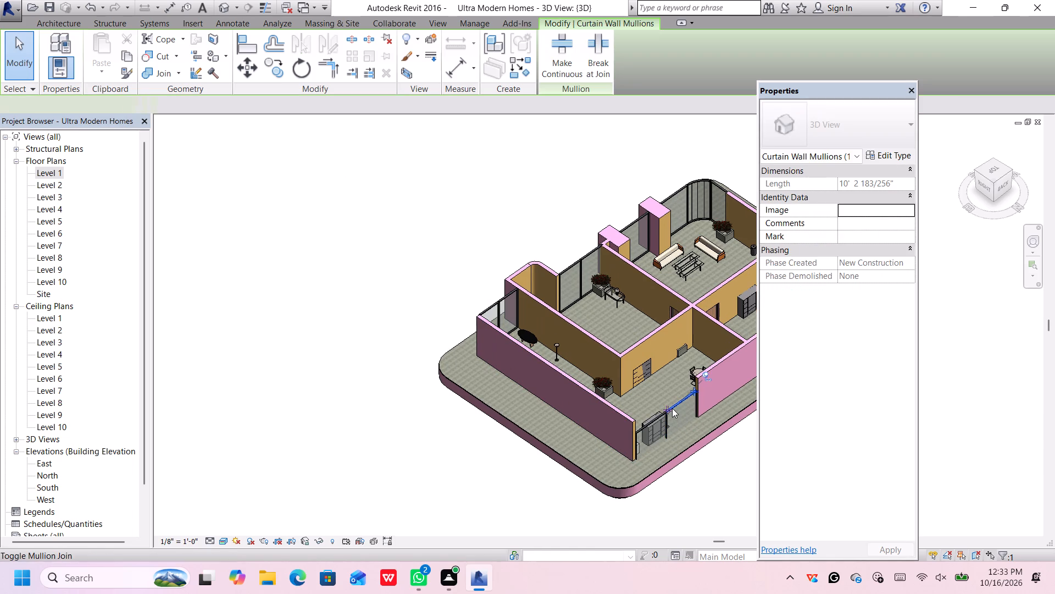
scroll(669, 409, up, 9)
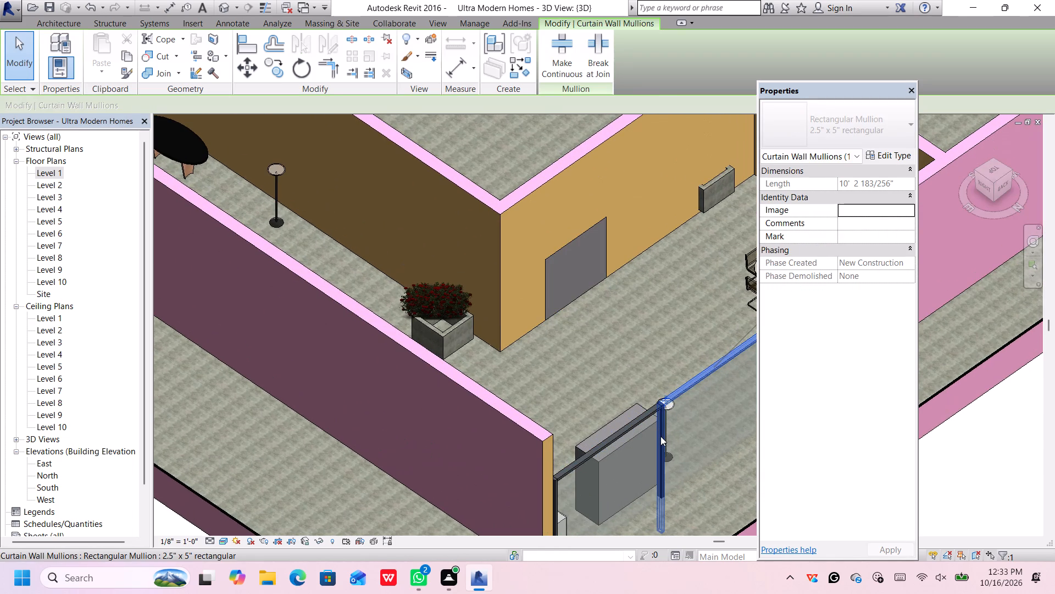
scroll(662, 436, down, 4)
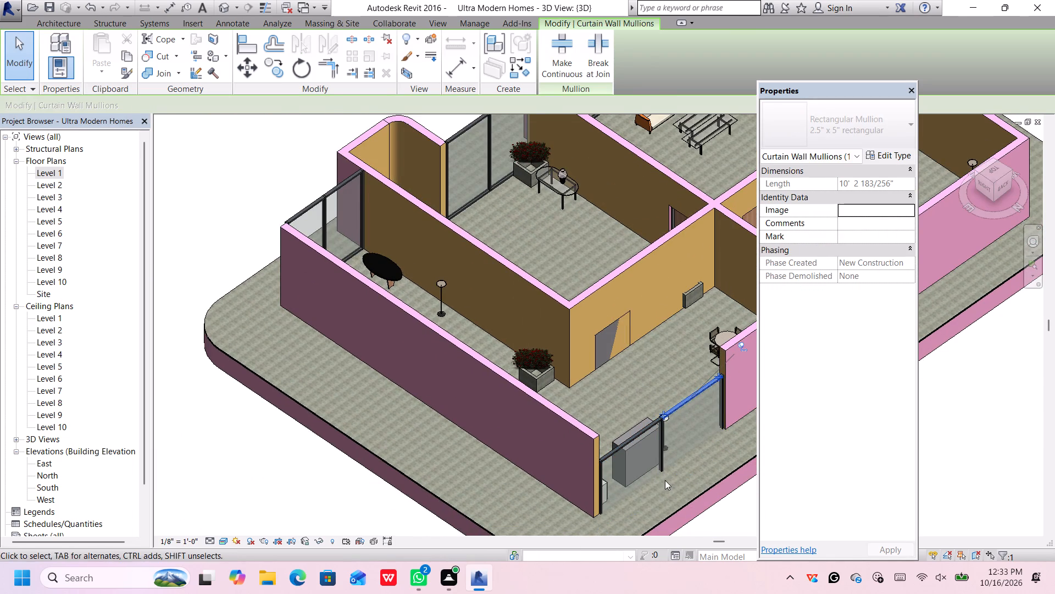
click(665, 465)
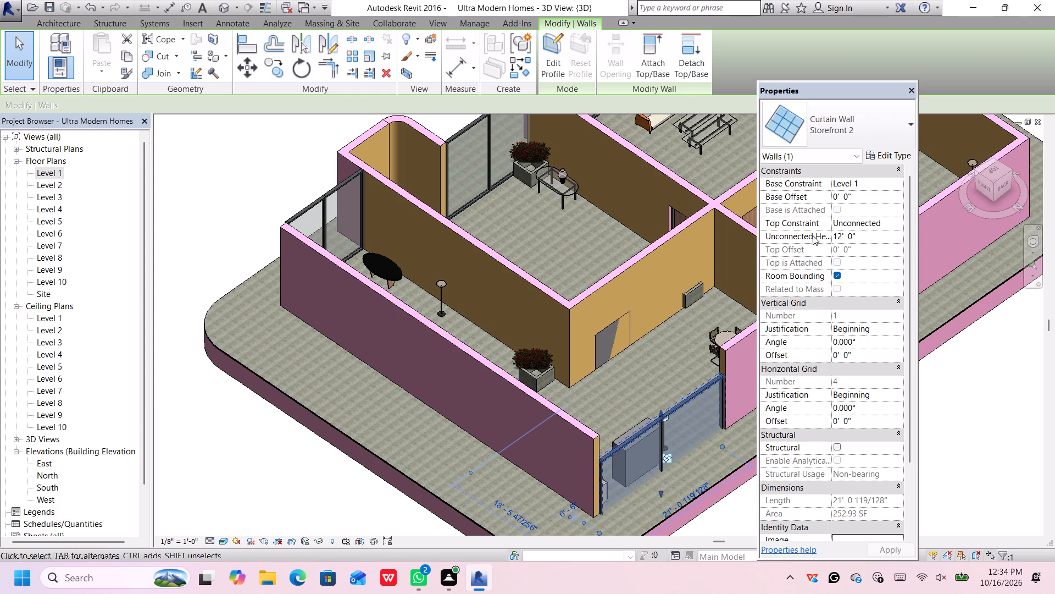
click(869, 200)
key(BackSpace)
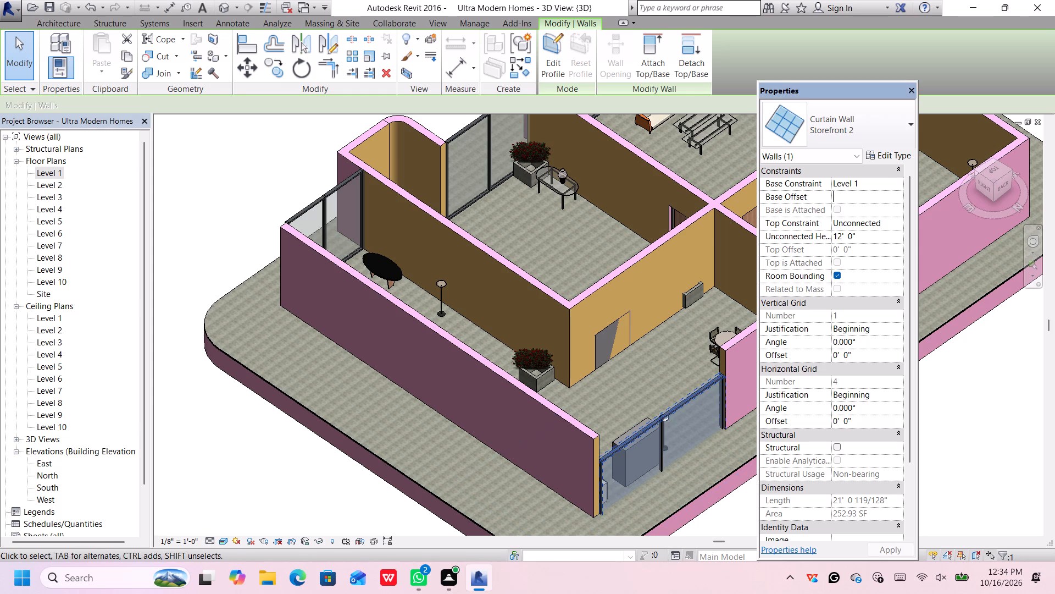
key(3)
text('3)
key(shift+quotedbl)
key(Return)
Set the rear Storefront 2 curtain wall's unconnected height to 13' 0" and deselect it.
click(862, 238)
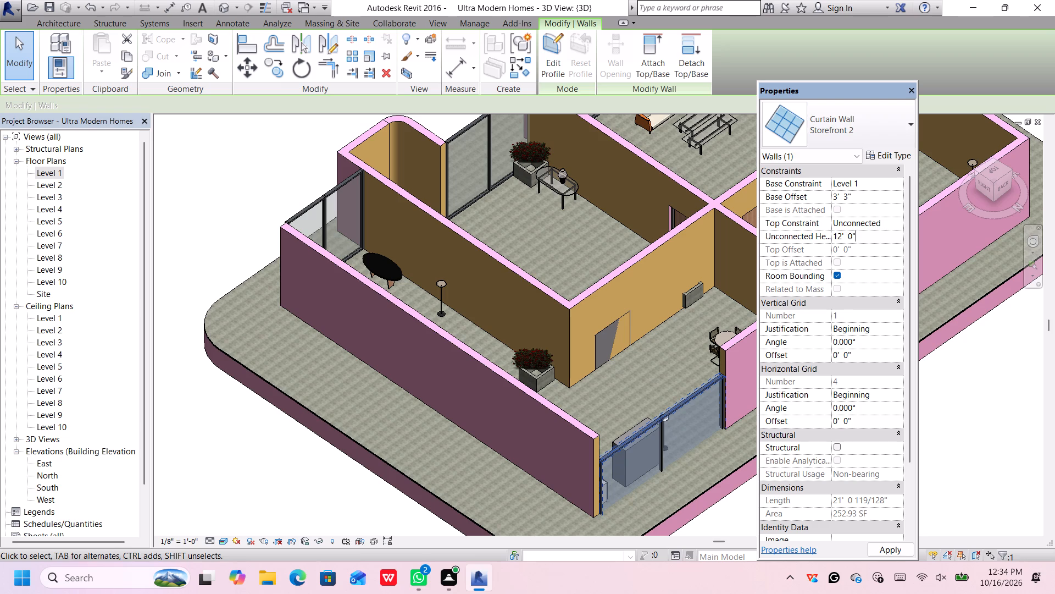
key(BackSpace)
key(BackSpace)
key(BackSpace)
key(BackSpace)
key(BackSpace)
key(BackSpace)
key(BackSpace)
key(BackSpace)
key(BackSpace)
key(BackSpace)
key(BackSpace)
key(BackSpace)
key(BackSpace)
key(BackSpace)
text(13)
key(apostrophe)
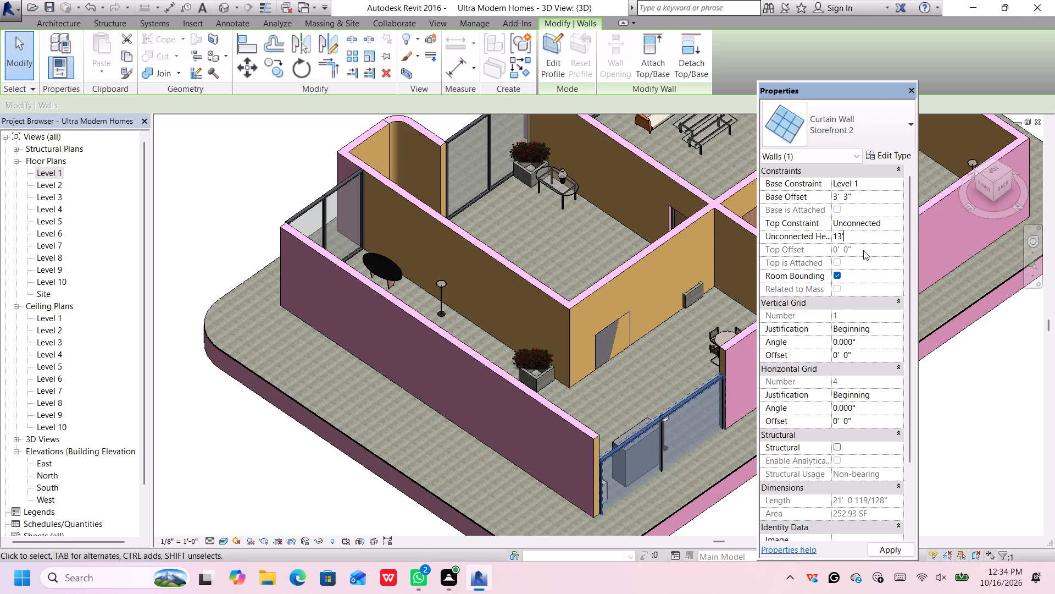
key(Return)
key(Return)
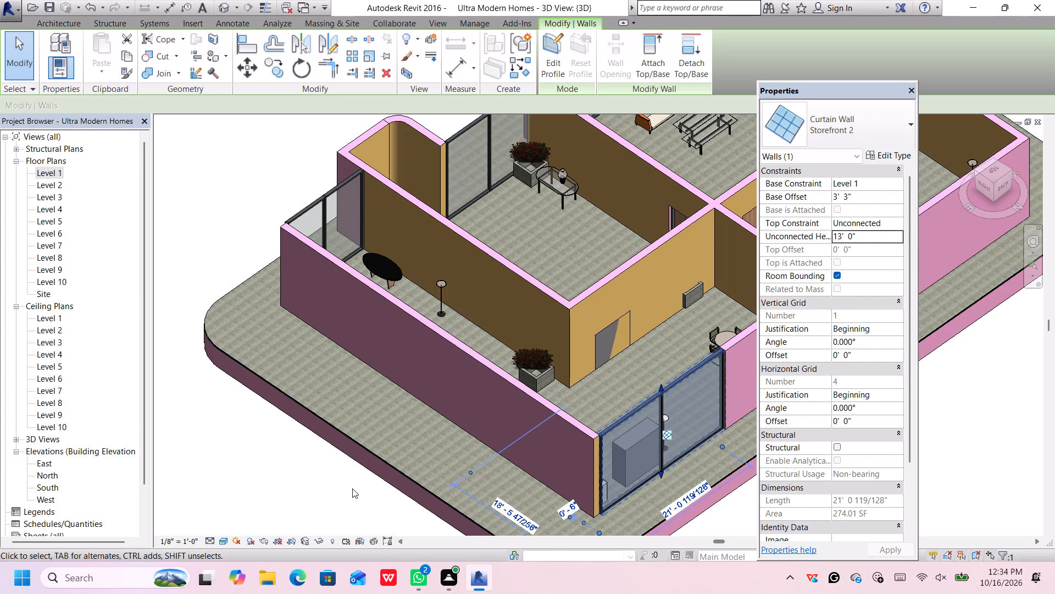
click(325, 487)
Examine the whole Level 1 model from the back and the front, dismissing the pop-up notification that covers it.
scroll(362, 435, down, 5)
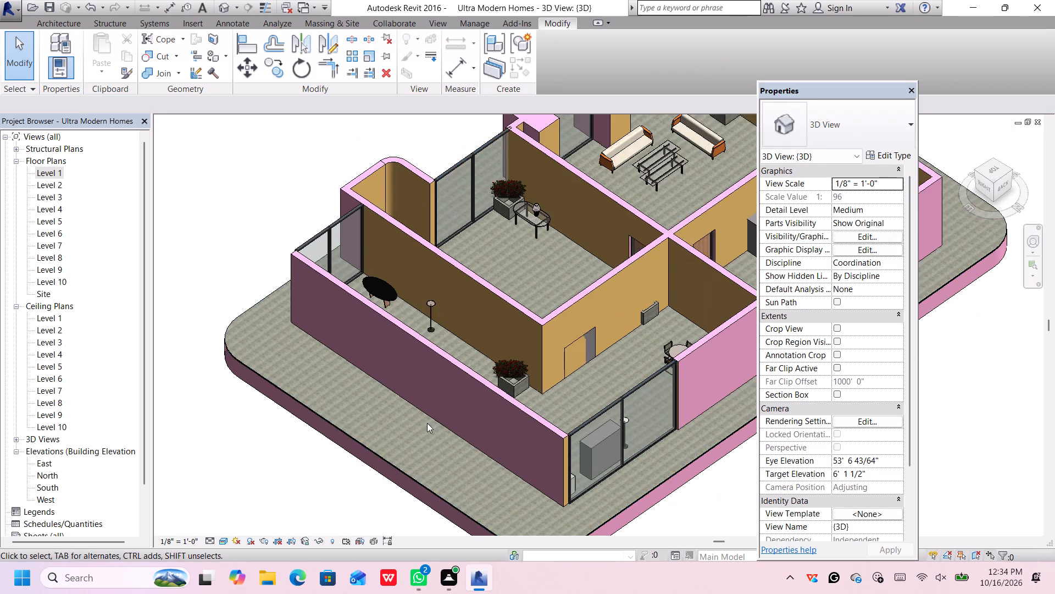
scroll(427, 422, down, 1)
scroll(320, 401, up, 2)
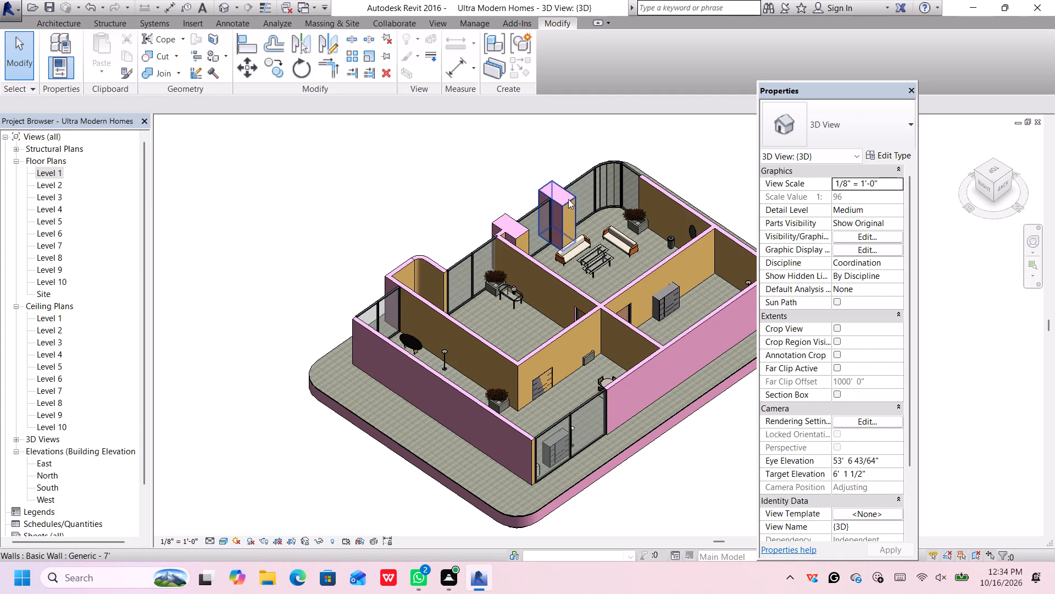
scroll(553, 229, down, 3)
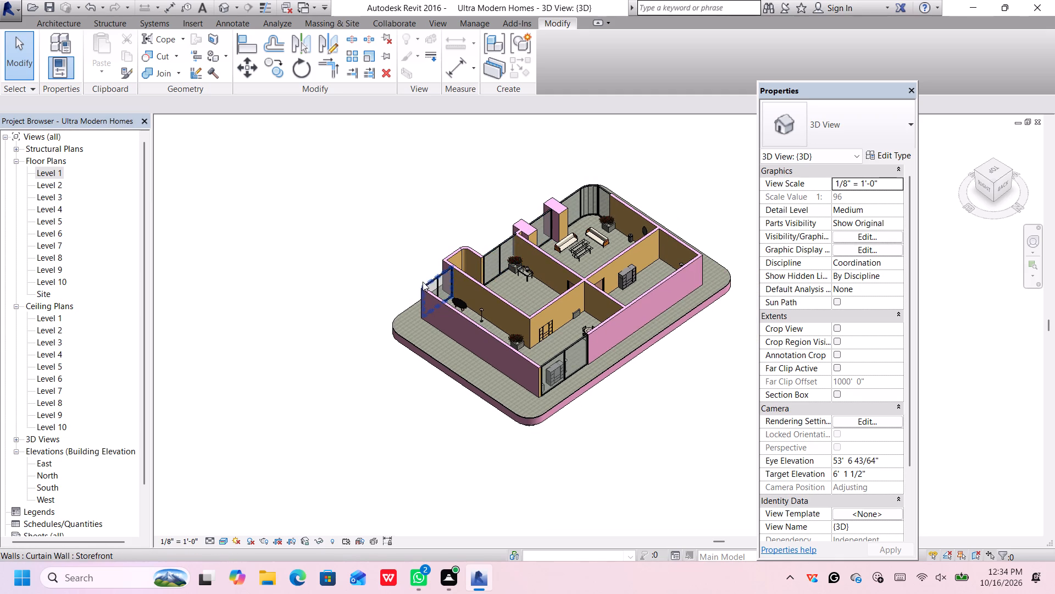
middle_drag(384, 284, 388, 286)
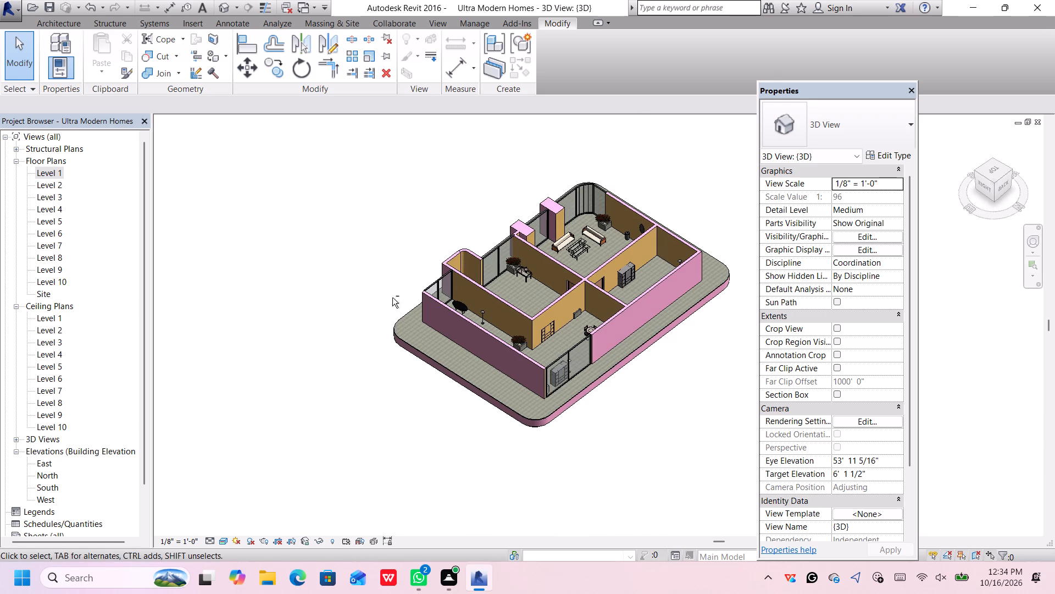
shift+middle_drag(387, 299, 446, 305)
scroll(464, 282, down, 1)
click(618, 78)
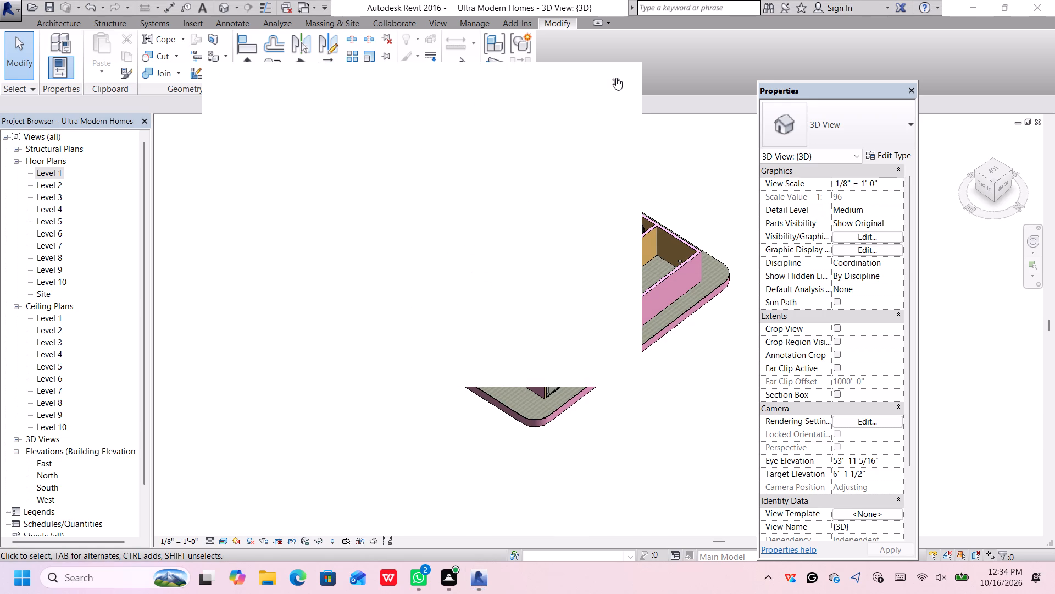
middle_drag(375, 251, 375, 252)
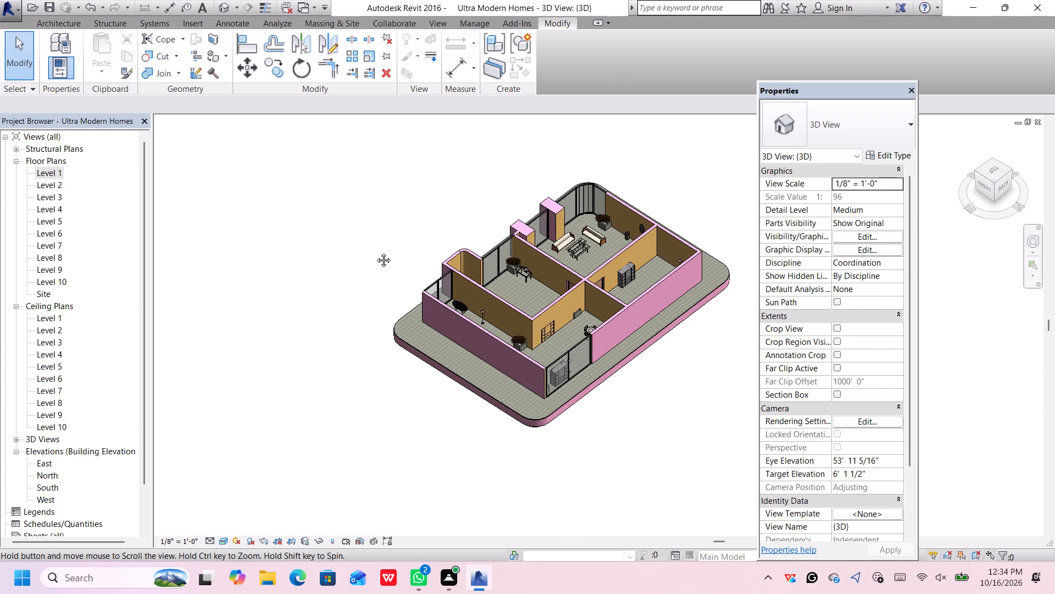
middle_drag(375, 252, 636, 188)
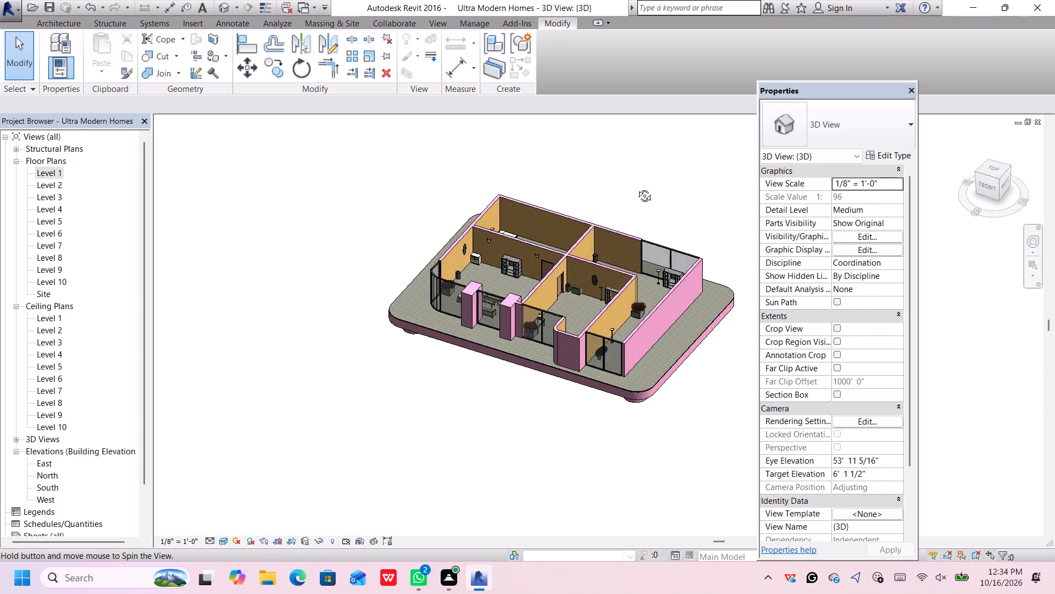
middle_drag(636, 188, 638, 184)
scroll(486, 345, up, 4)
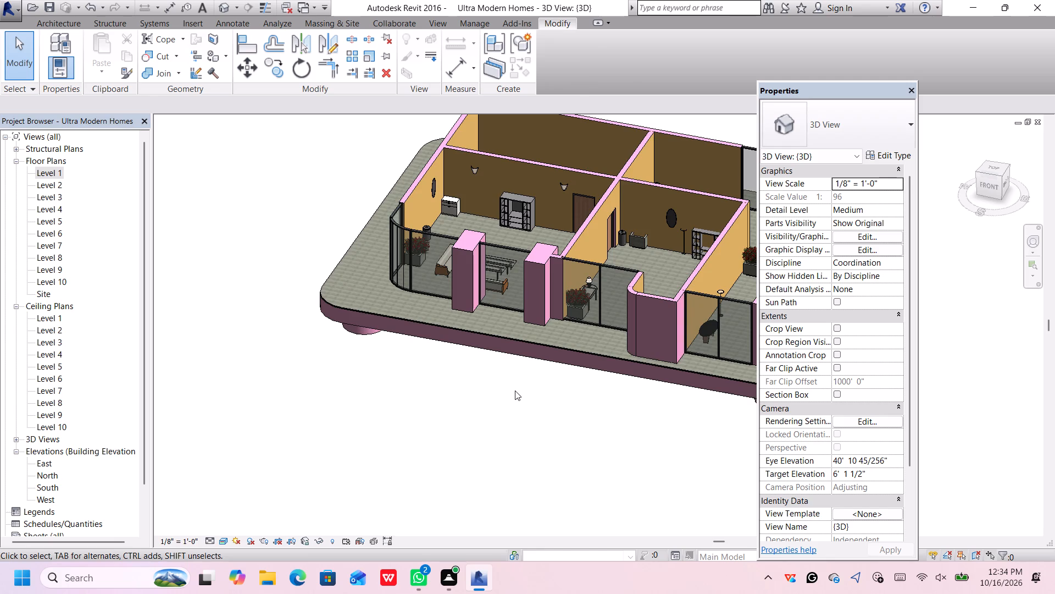
scroll(515, 389, down, 3)
middle_drag(513, 387, 437, 370)
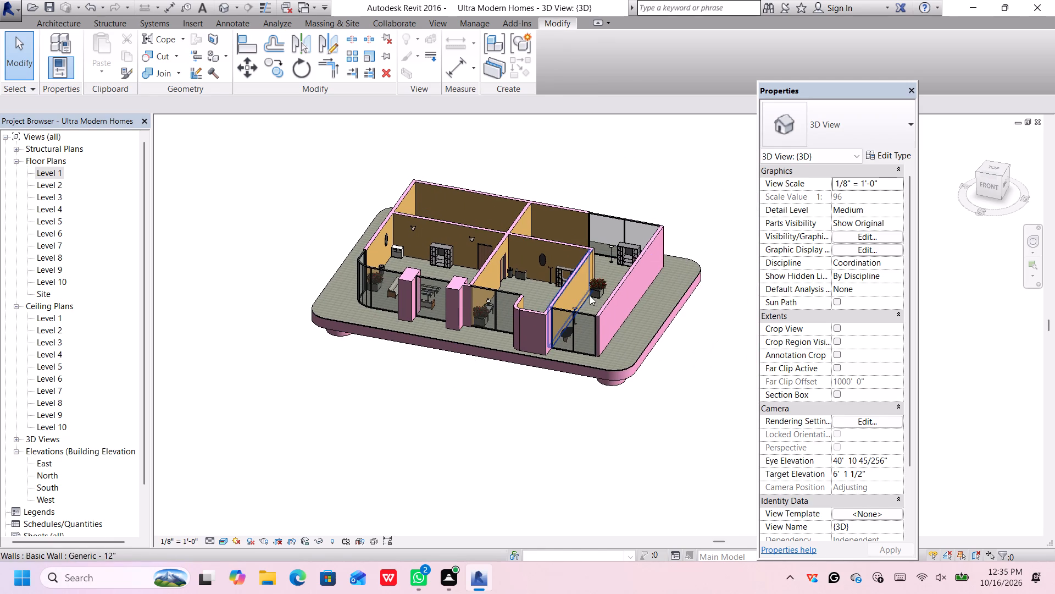
scroll(582, 285, up, 1)
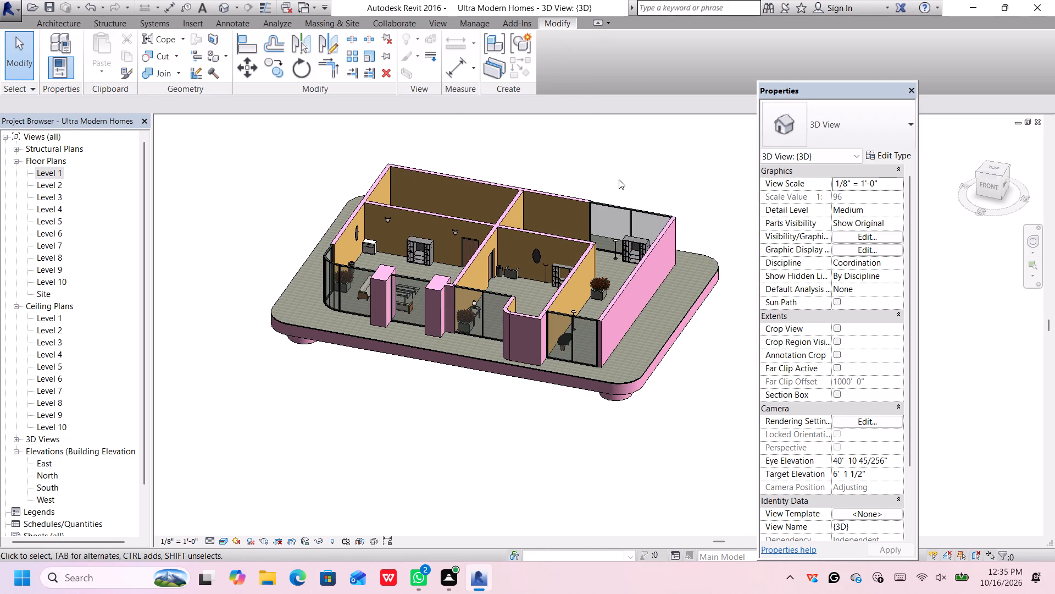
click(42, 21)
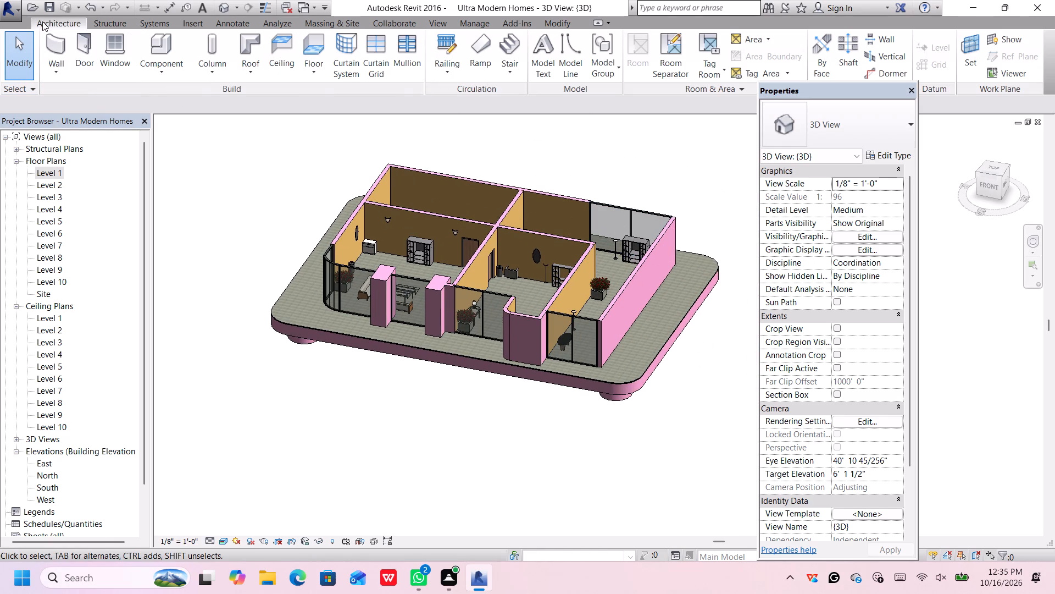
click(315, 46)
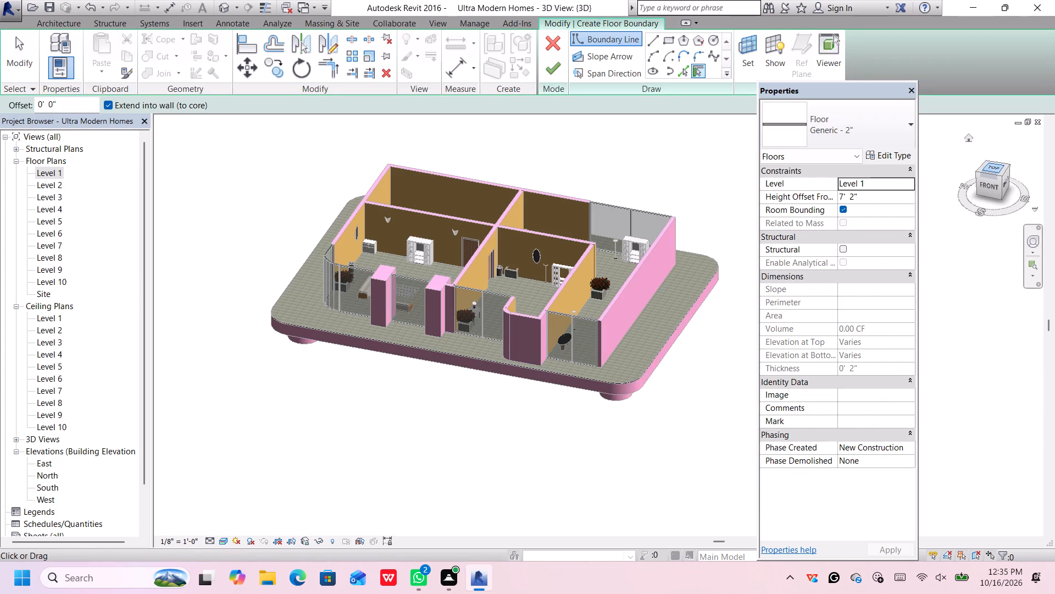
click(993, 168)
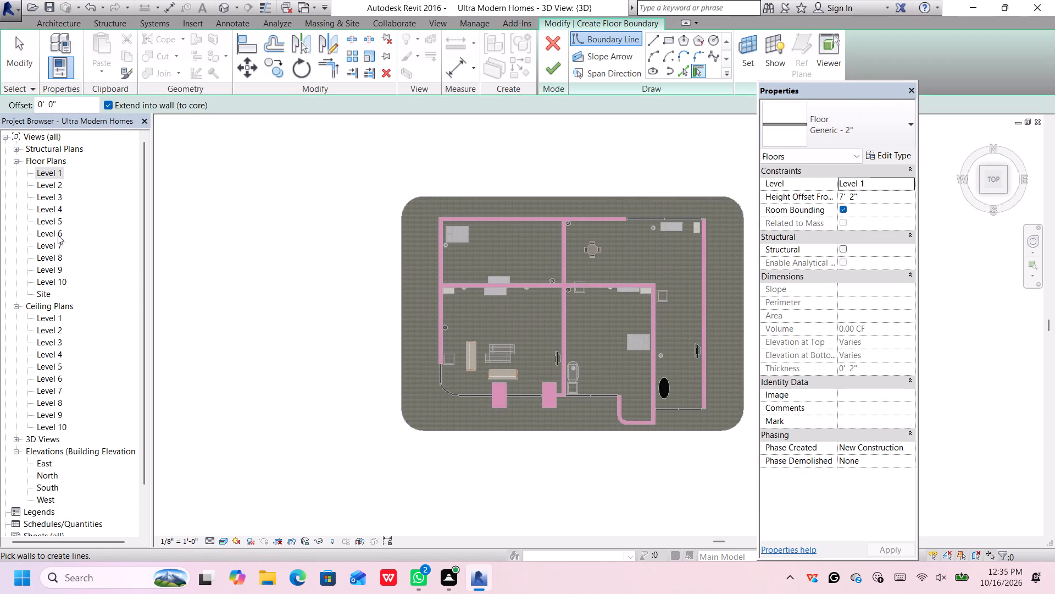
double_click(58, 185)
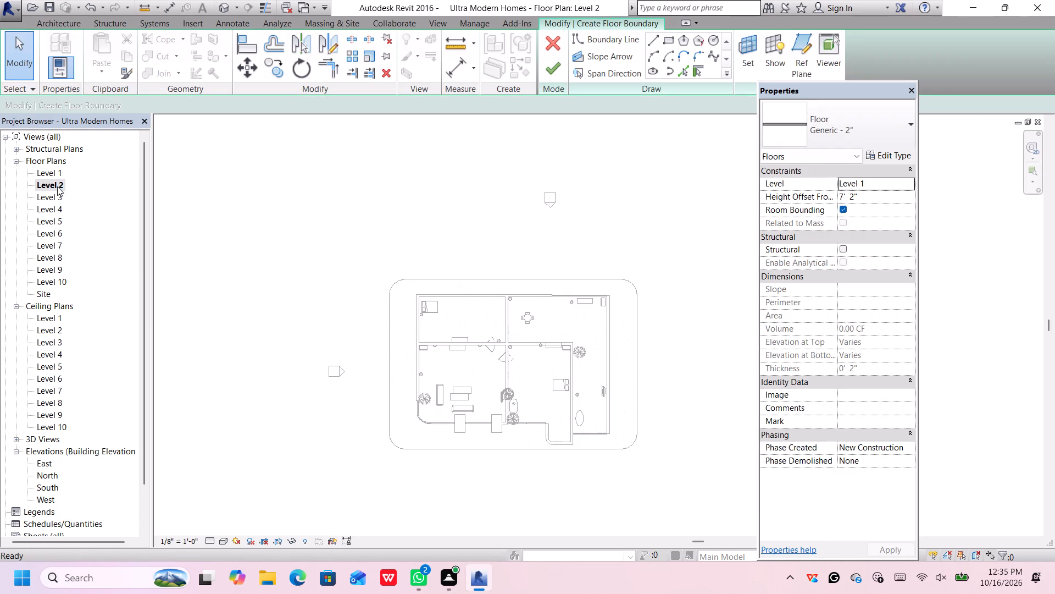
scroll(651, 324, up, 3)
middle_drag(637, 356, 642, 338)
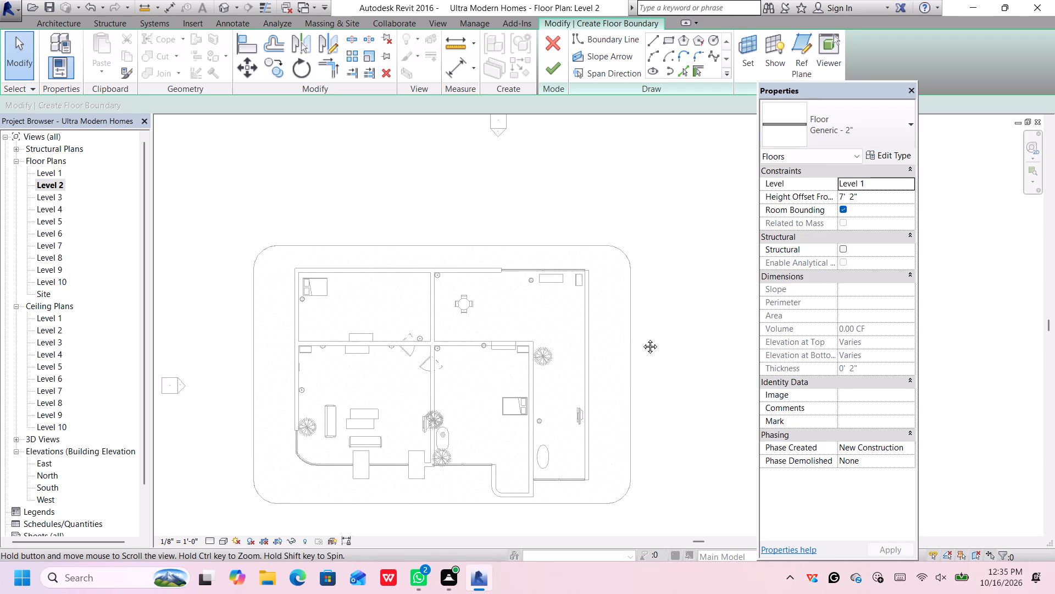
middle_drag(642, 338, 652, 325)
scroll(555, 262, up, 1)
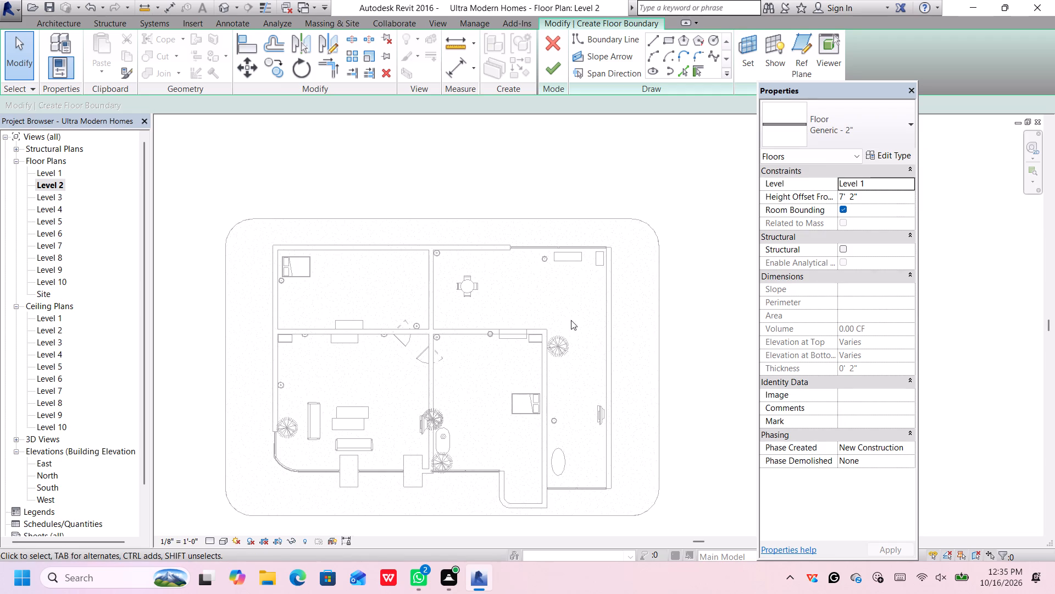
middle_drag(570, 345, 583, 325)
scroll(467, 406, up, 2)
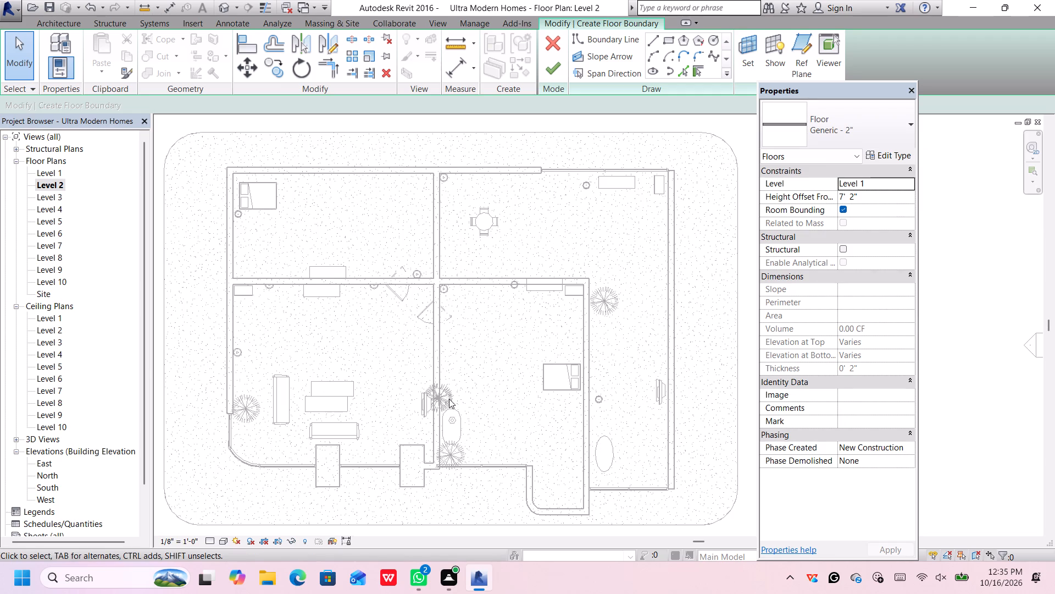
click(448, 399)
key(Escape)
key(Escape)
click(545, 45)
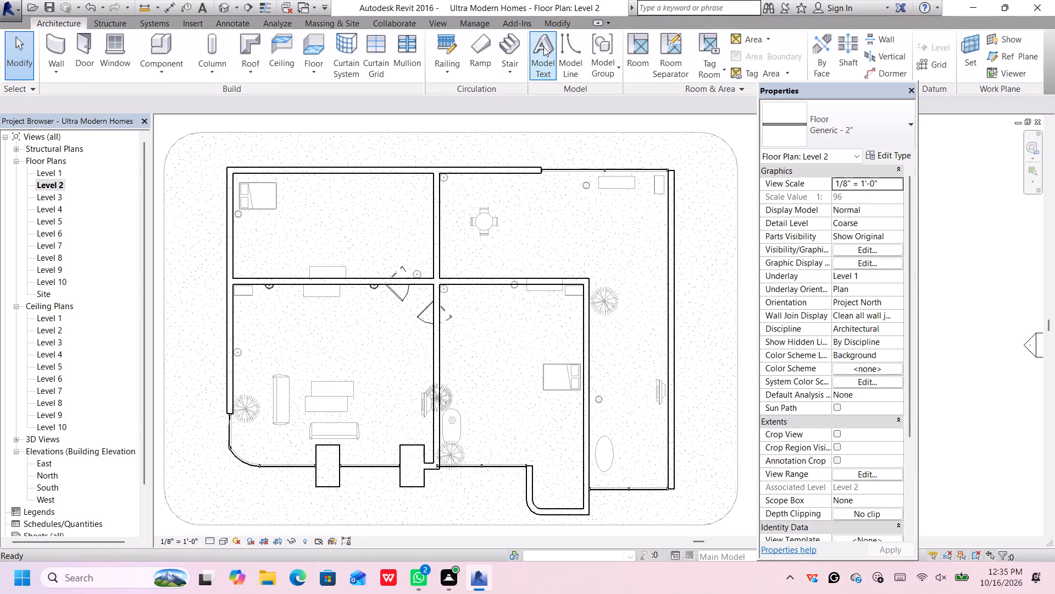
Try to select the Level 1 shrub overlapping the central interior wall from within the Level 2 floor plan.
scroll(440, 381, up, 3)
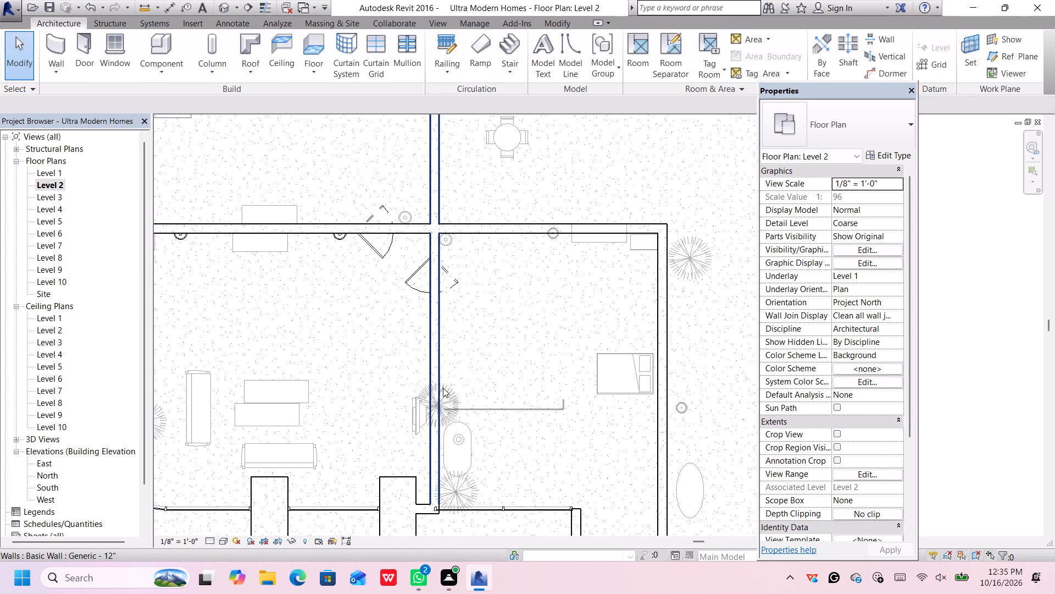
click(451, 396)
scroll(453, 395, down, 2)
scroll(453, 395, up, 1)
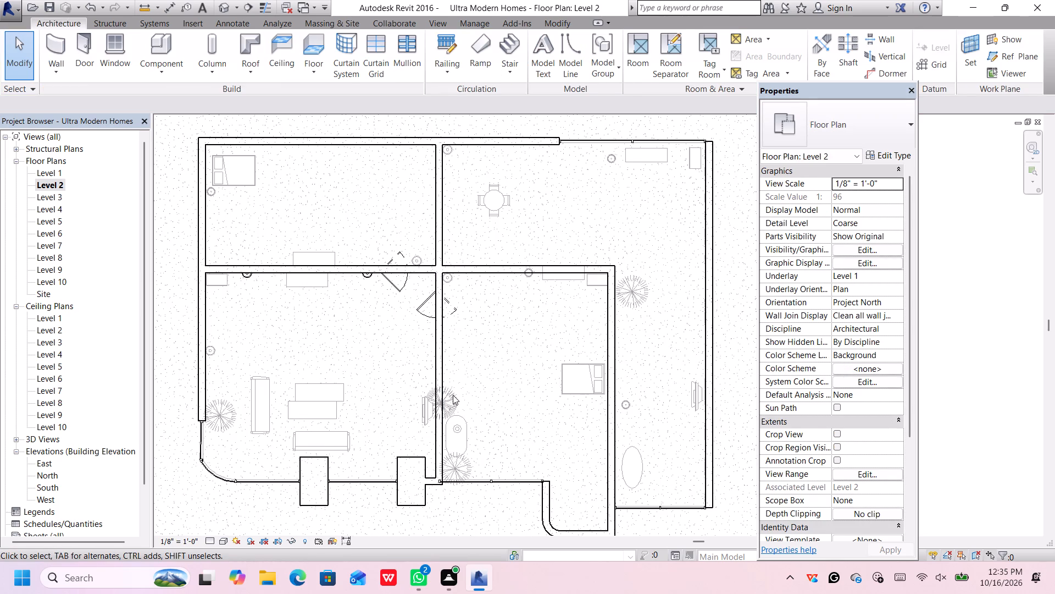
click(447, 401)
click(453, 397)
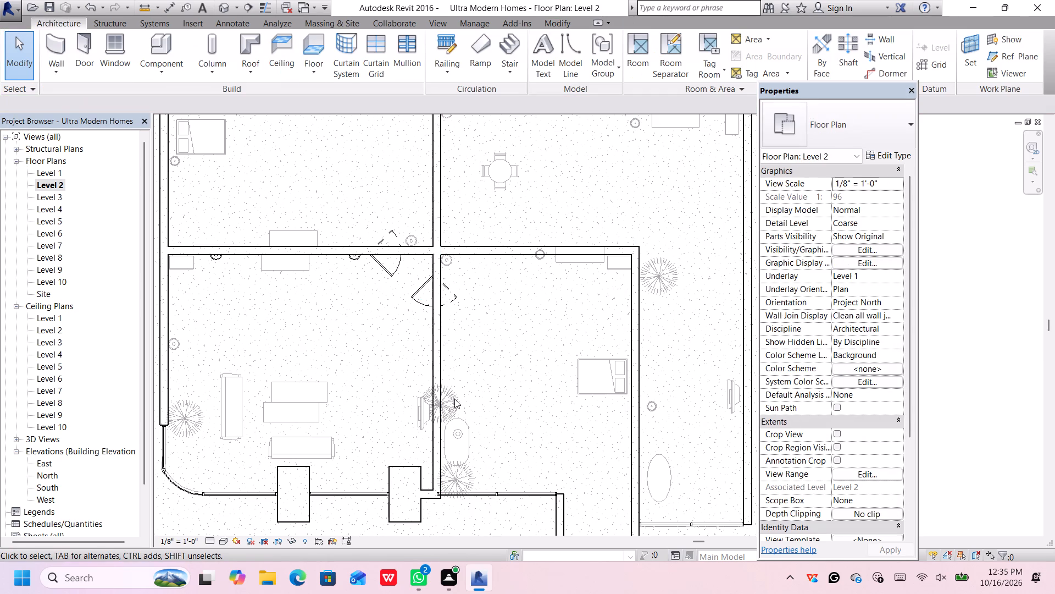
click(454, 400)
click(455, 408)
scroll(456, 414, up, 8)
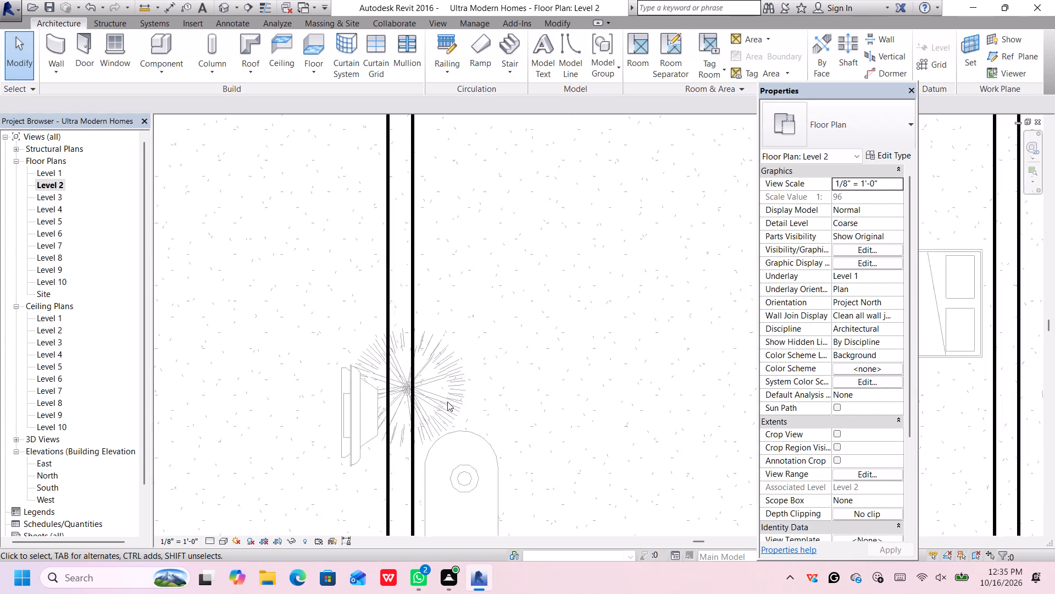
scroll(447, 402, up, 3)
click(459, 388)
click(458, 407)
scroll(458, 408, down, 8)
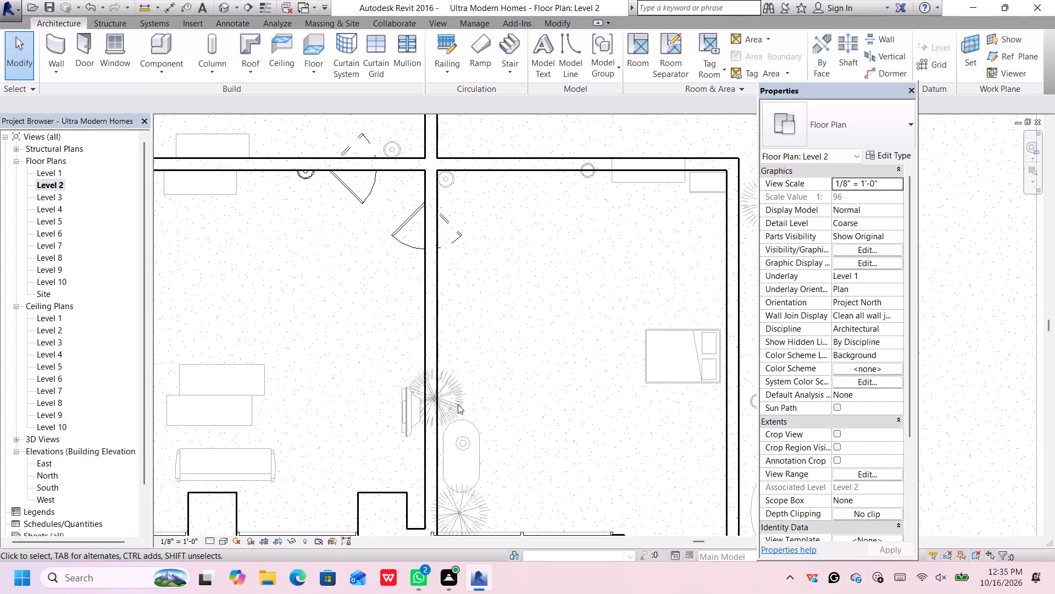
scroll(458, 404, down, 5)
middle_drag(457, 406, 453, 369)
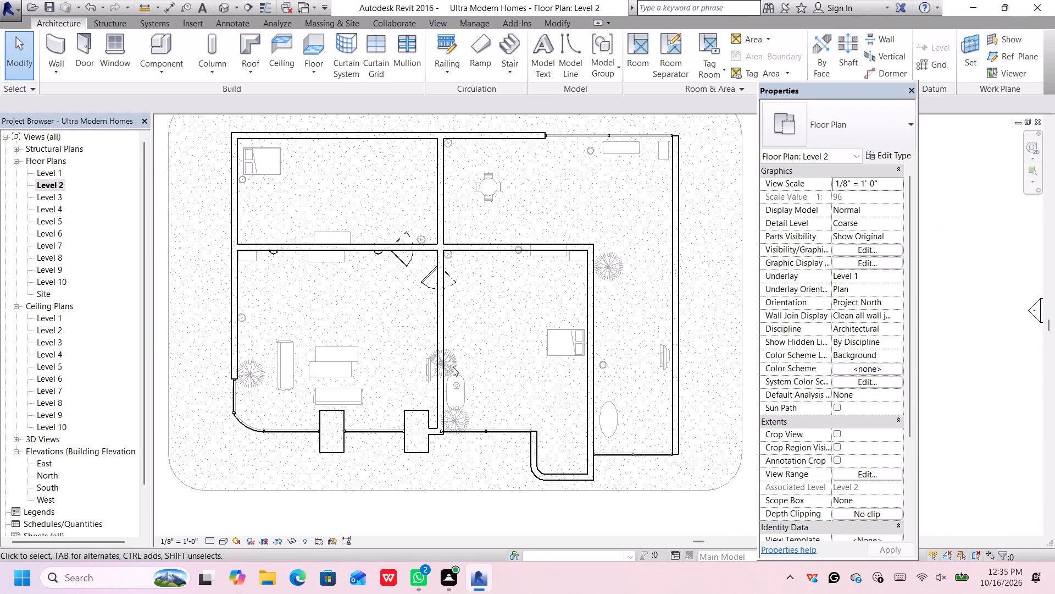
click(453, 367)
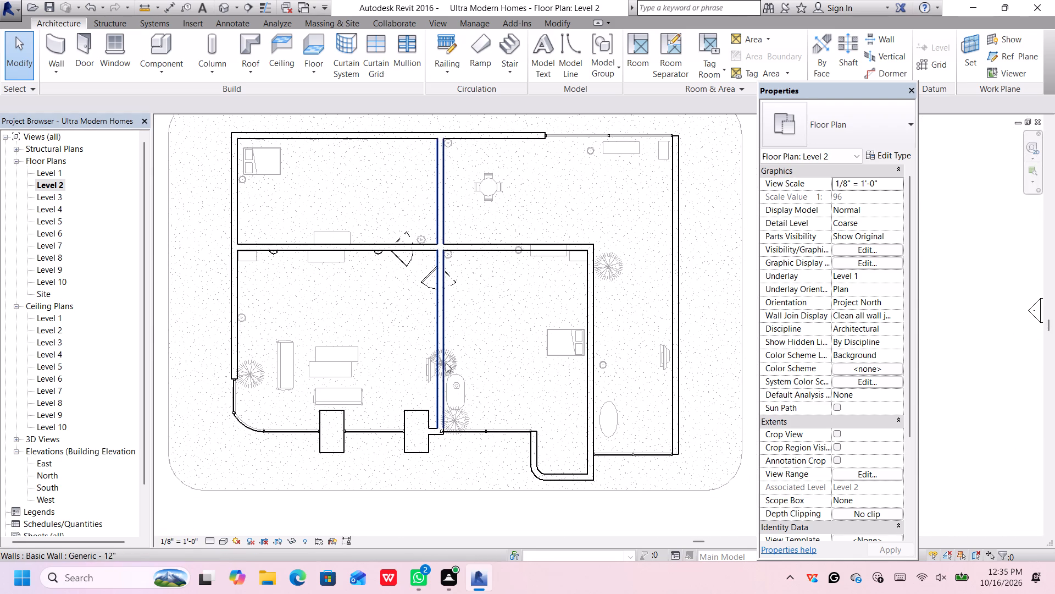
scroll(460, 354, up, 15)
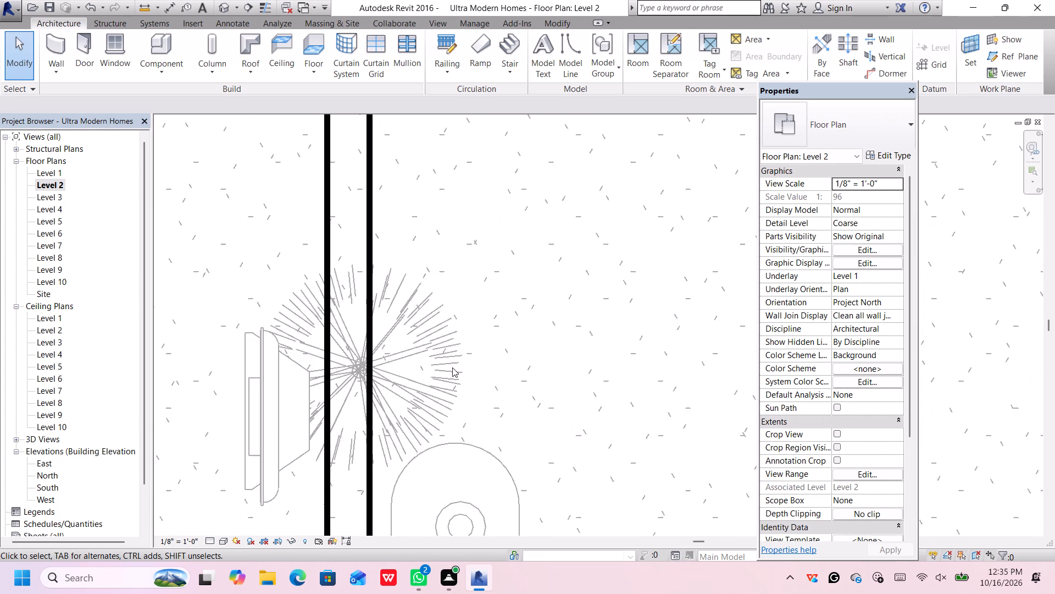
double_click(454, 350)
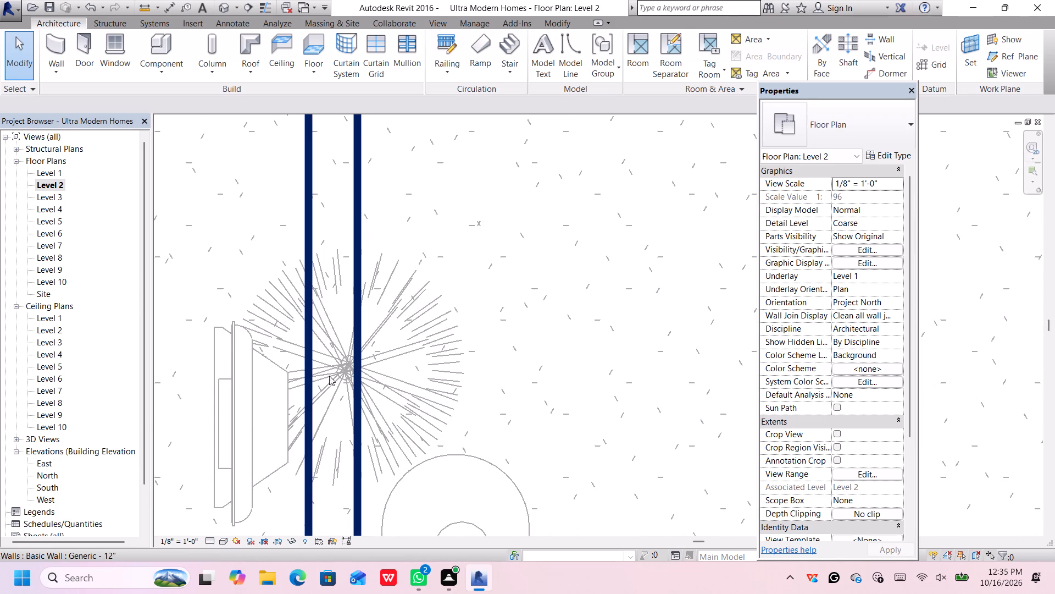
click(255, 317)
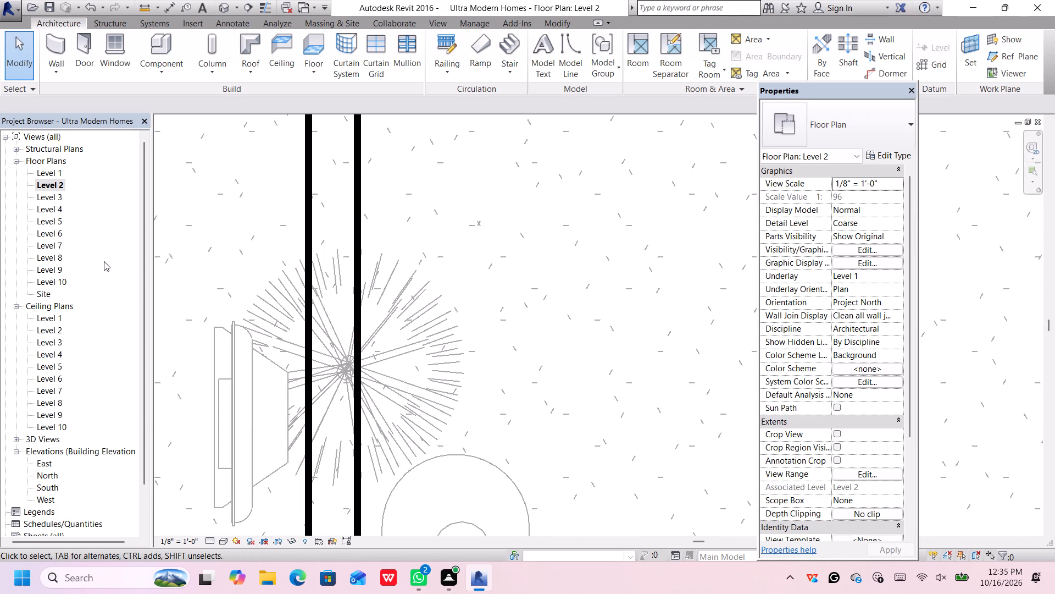
In the Level 1 floor plan, delete the Magnolia 3'-4" RPC shrub overlapping the central interior wall, dismissing the pop-up notification.
click(52, 172)
click(52, 172)
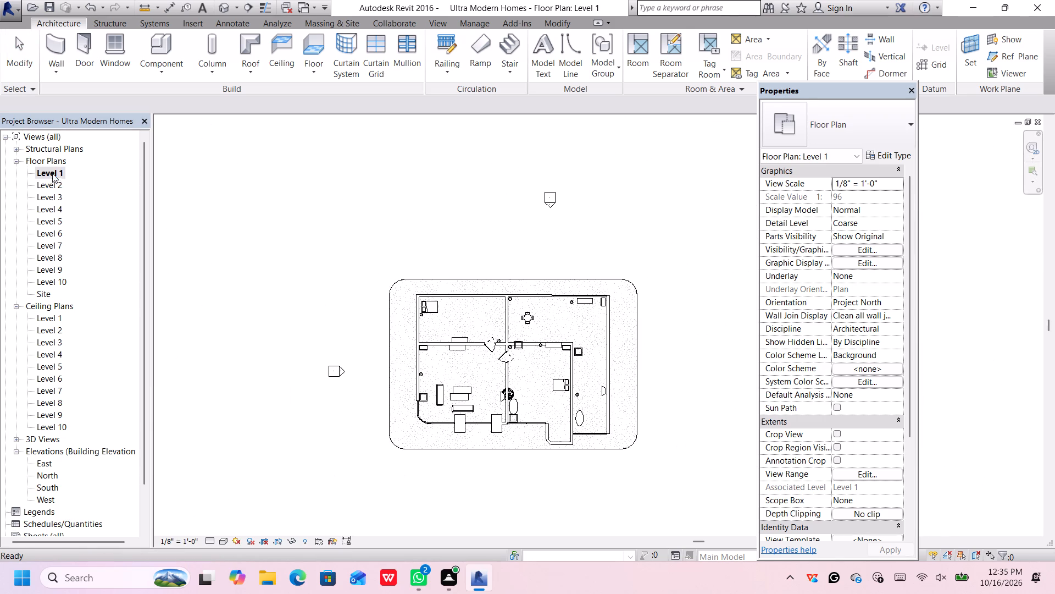
scroll(516, 402, up, 11)
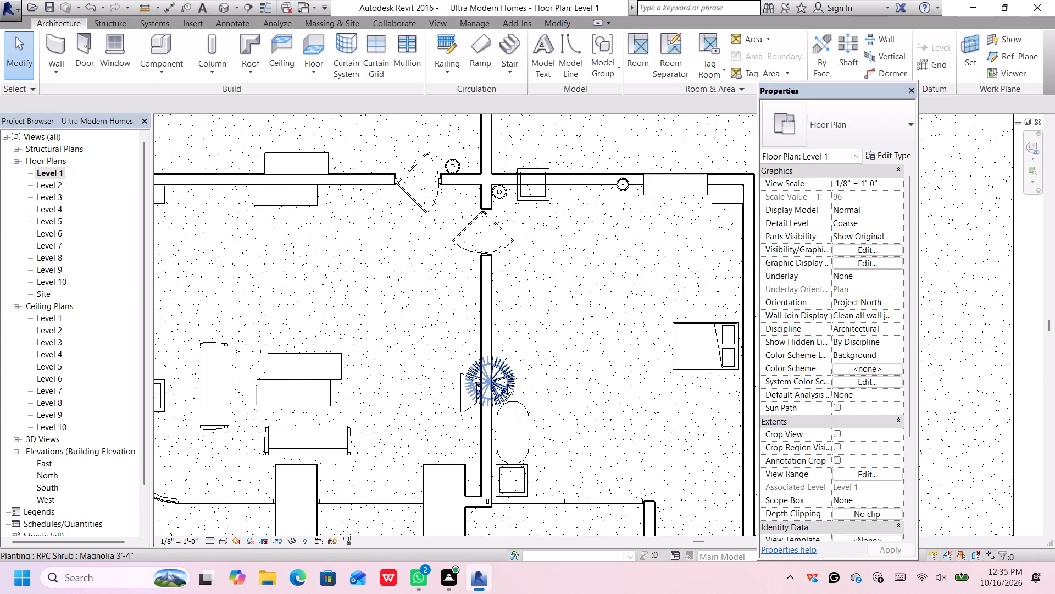
click(507, 385)
key(Delete)
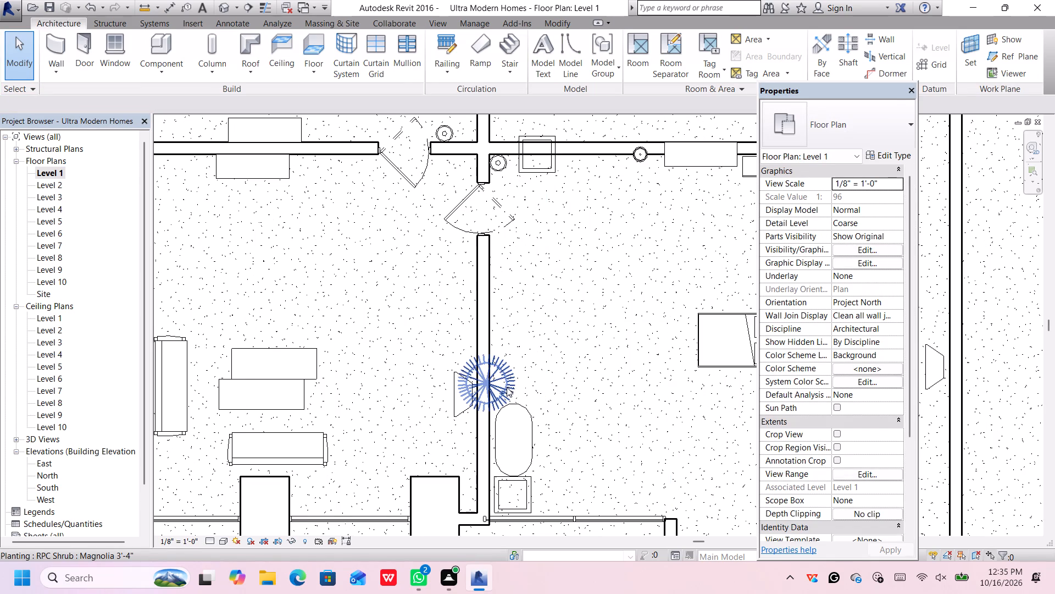
scroll(506, 421, down, 3)
middle_drag(529, 406, 512, 394)
scroll(512, 391, down, 1)
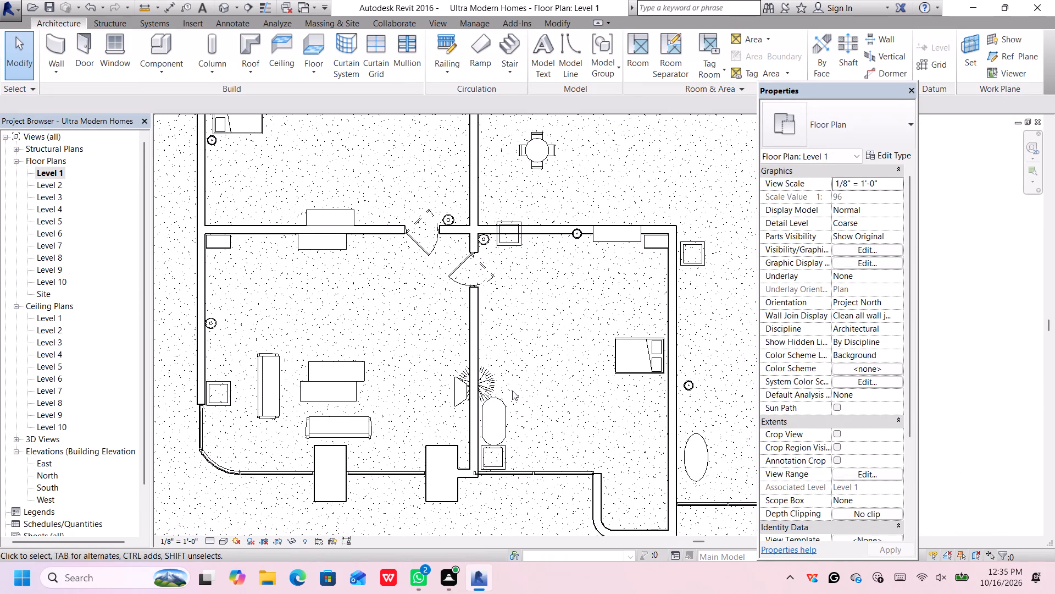
scroll(512, 391, down, 3)
scroll(512, 391, up, 1)
middle_drag(512, 391, 495, 376)
scroll(492, 375, up, 4)
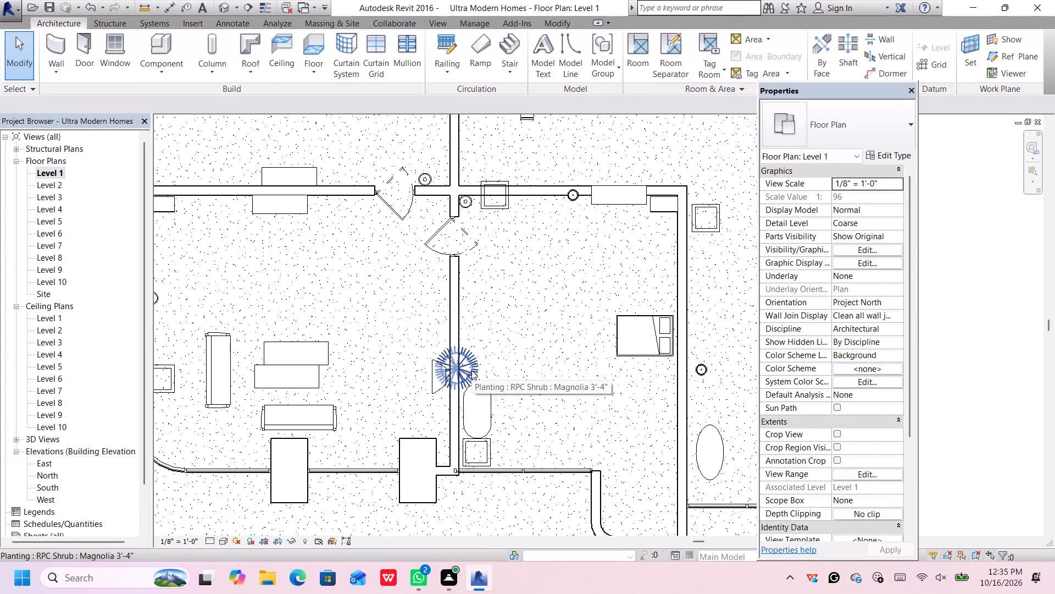
key(Delete)
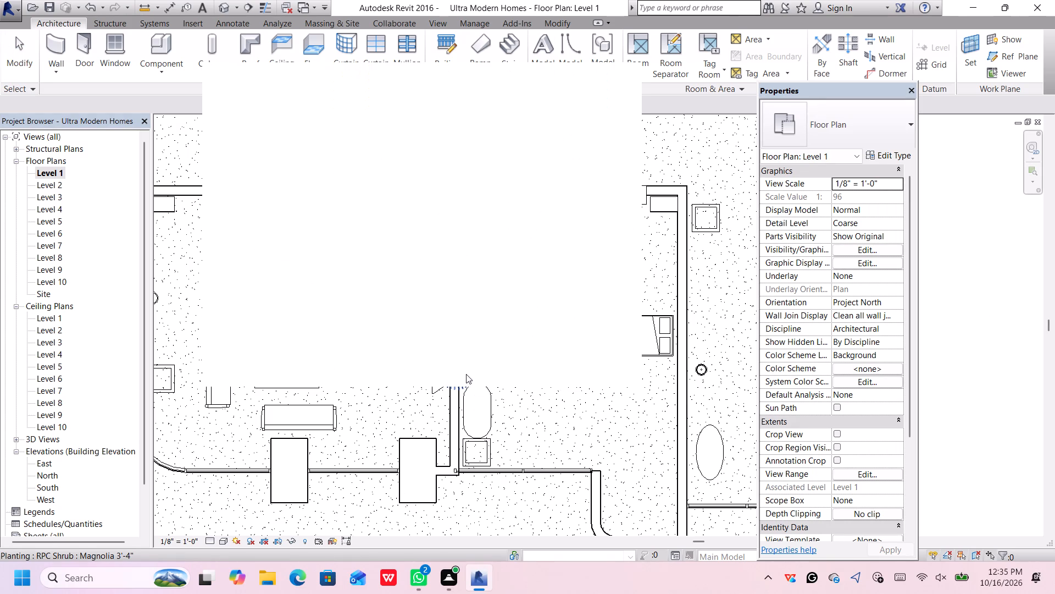
click(620, 80)
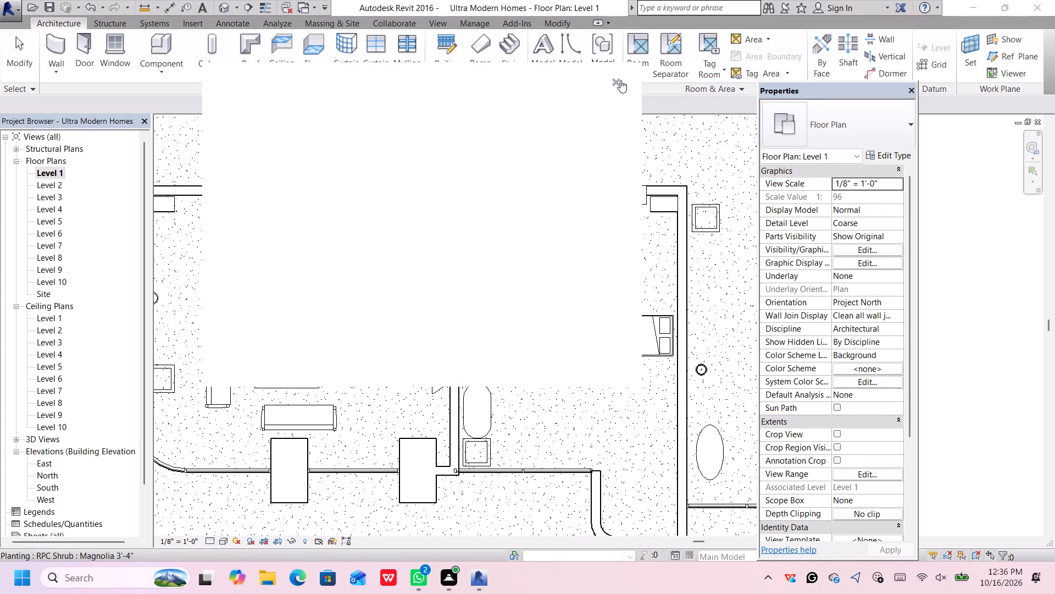
click(476, 372)
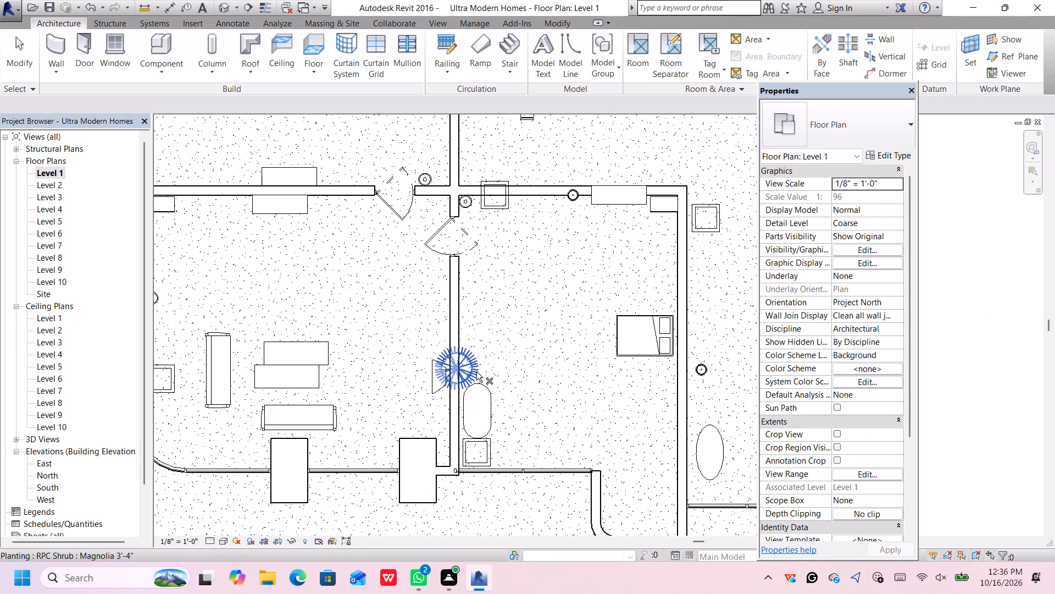
click(474, 371)
key(Delete)
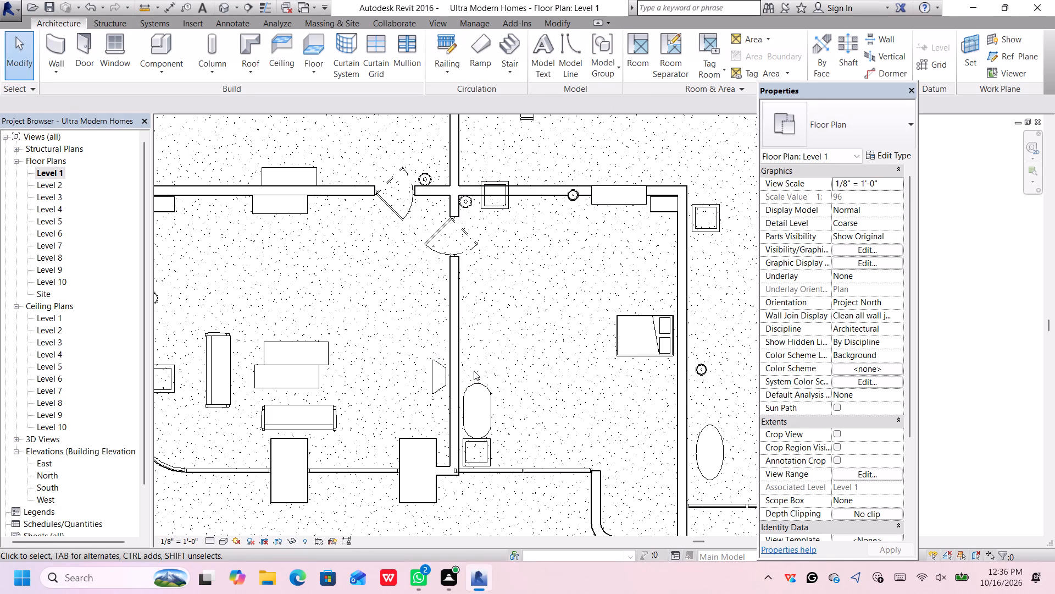
Start a new floor boundary sketch in the Level 2 floor plan over the whole building outline.
scroll(480, 362, down, 5)
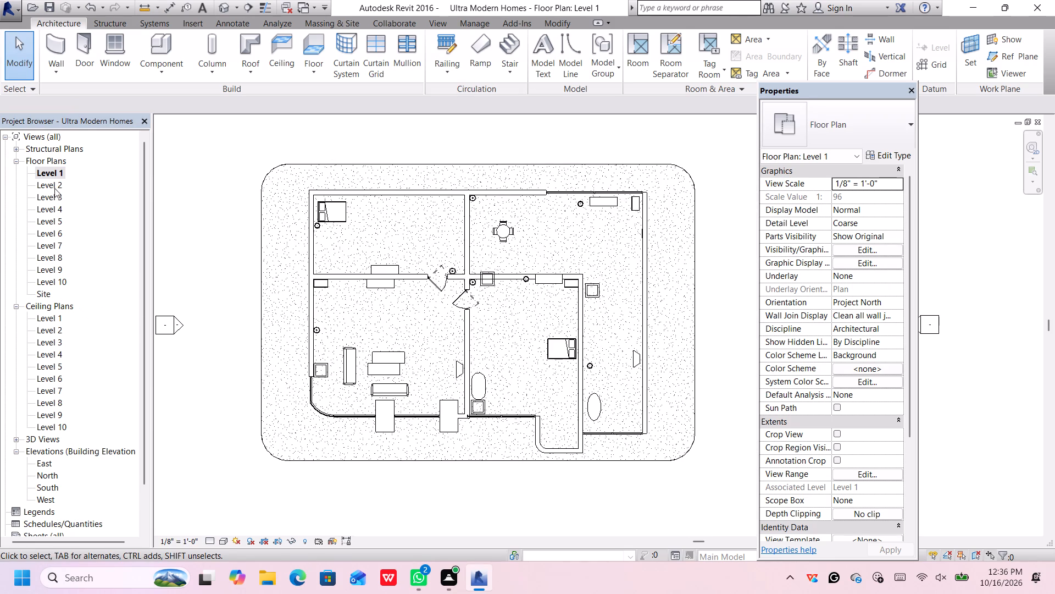
double_click(54, 185)
scroll(551, 367, down, 6)
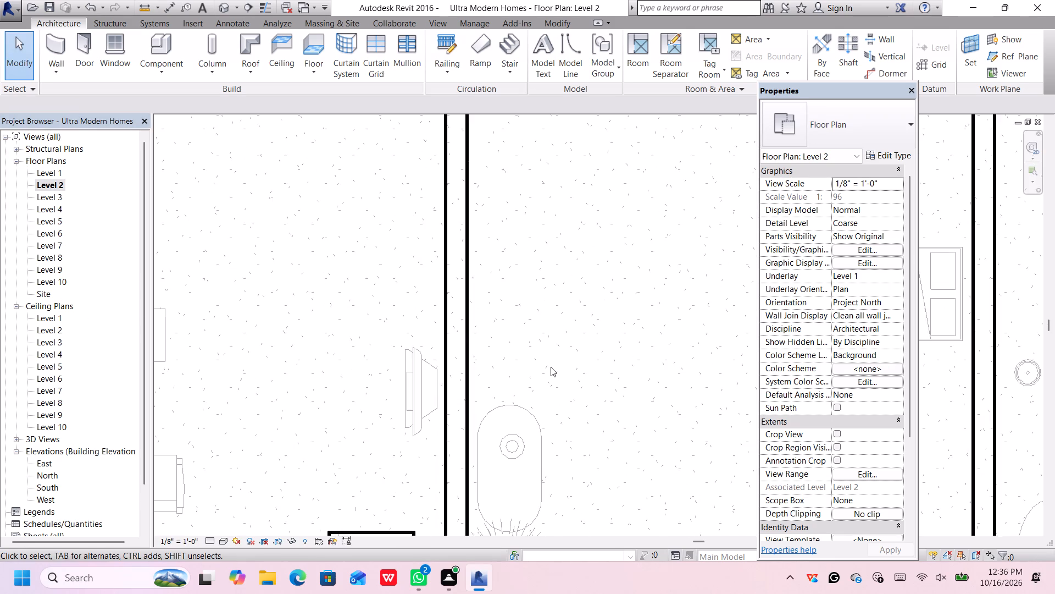
scroll(551, 367, down, 5)
scroll(584, 395, down, 4)
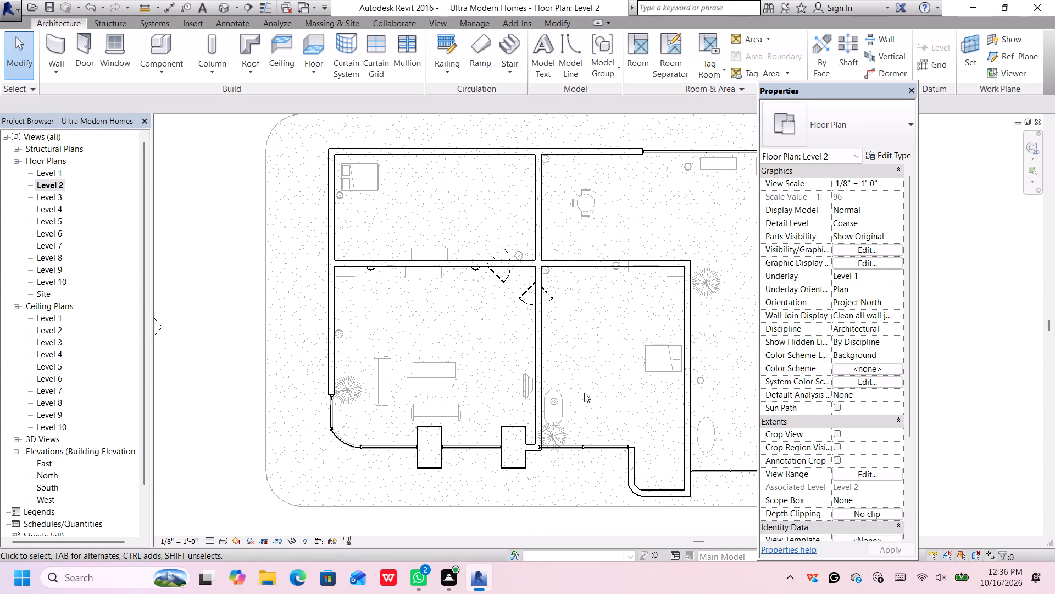
middle_drag(581, 391, 543, 373)
scroll(604, 327, up, 2)
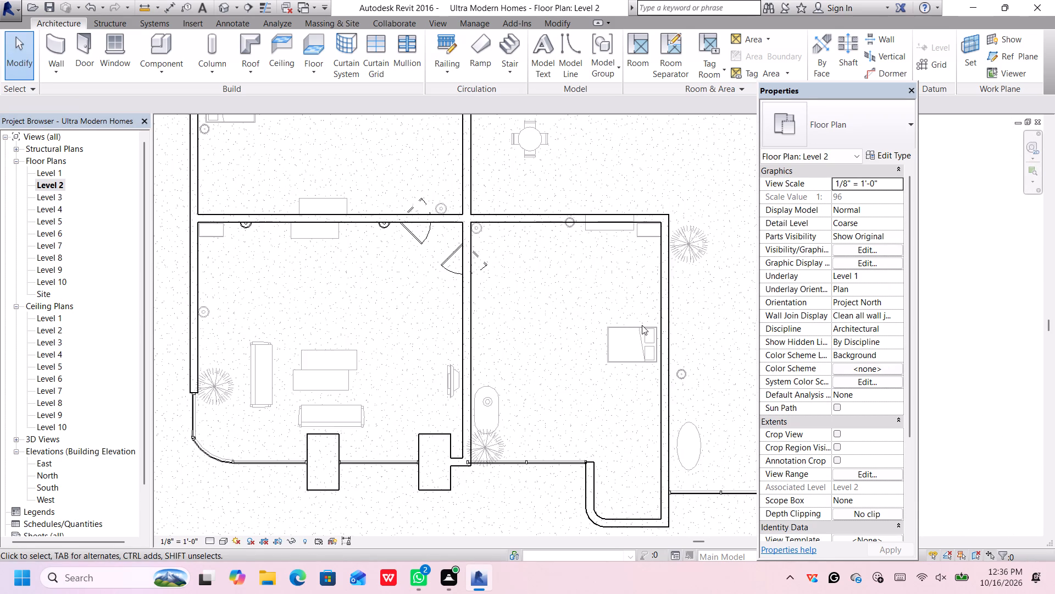
scroll(642, 325, down, 2)
middle_drag(634, 324, 501, 317)
middle_drag(412, 278, 429, 293)
middle_click(429, 293)
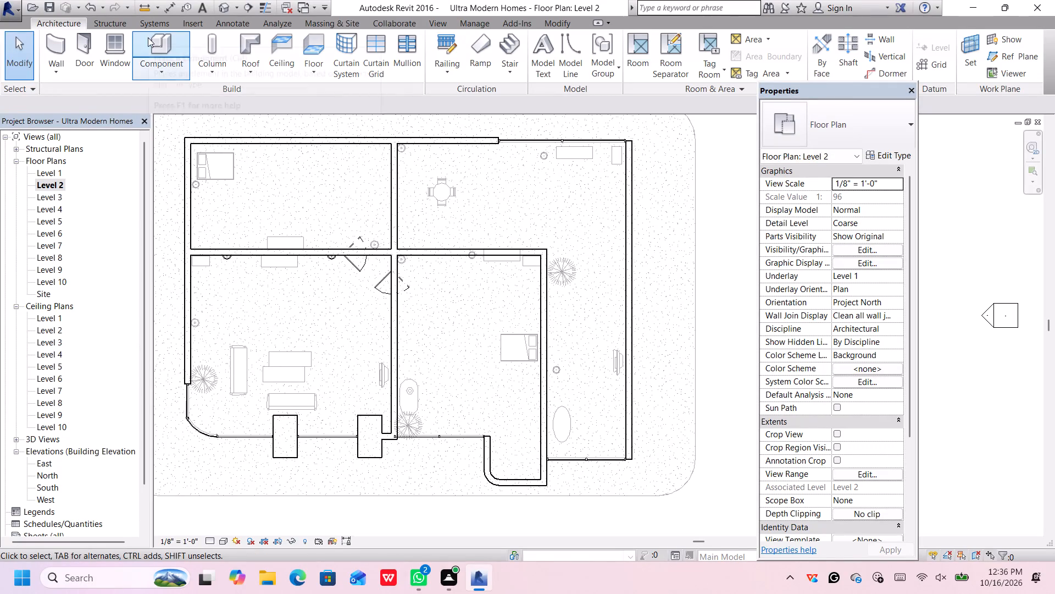
click(312, 46)
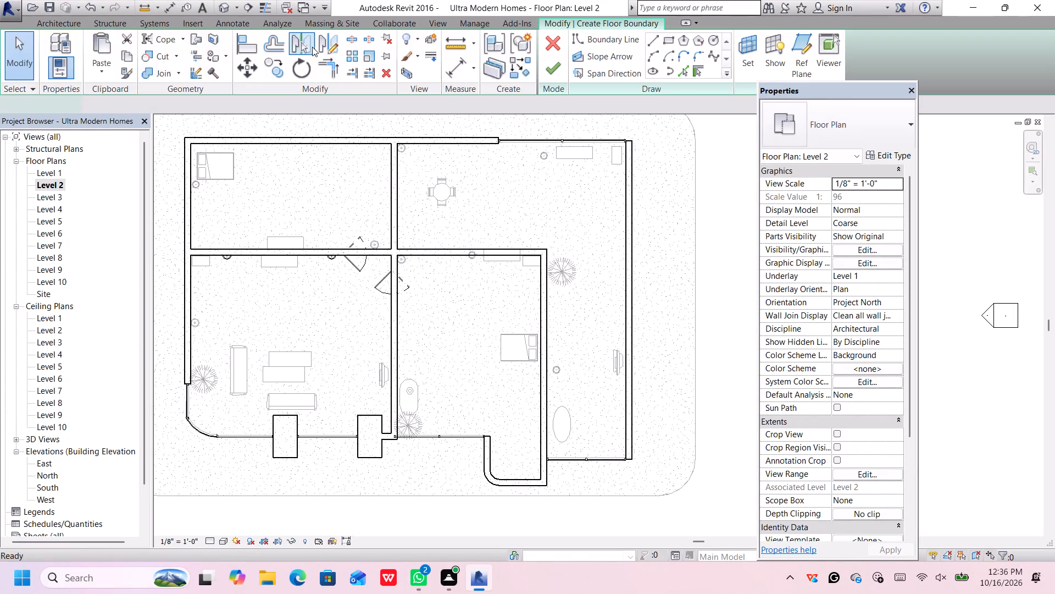
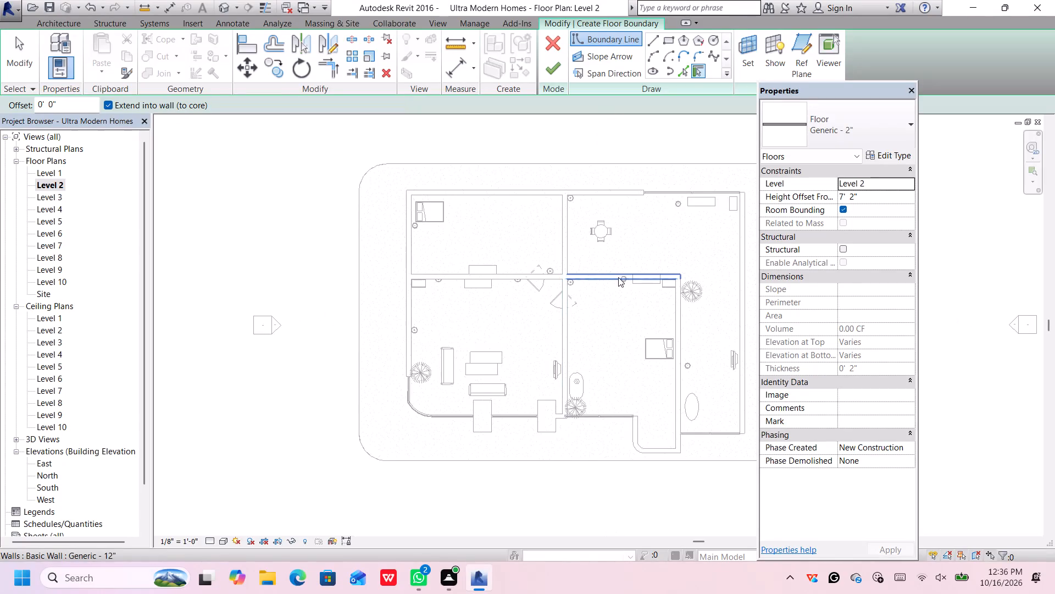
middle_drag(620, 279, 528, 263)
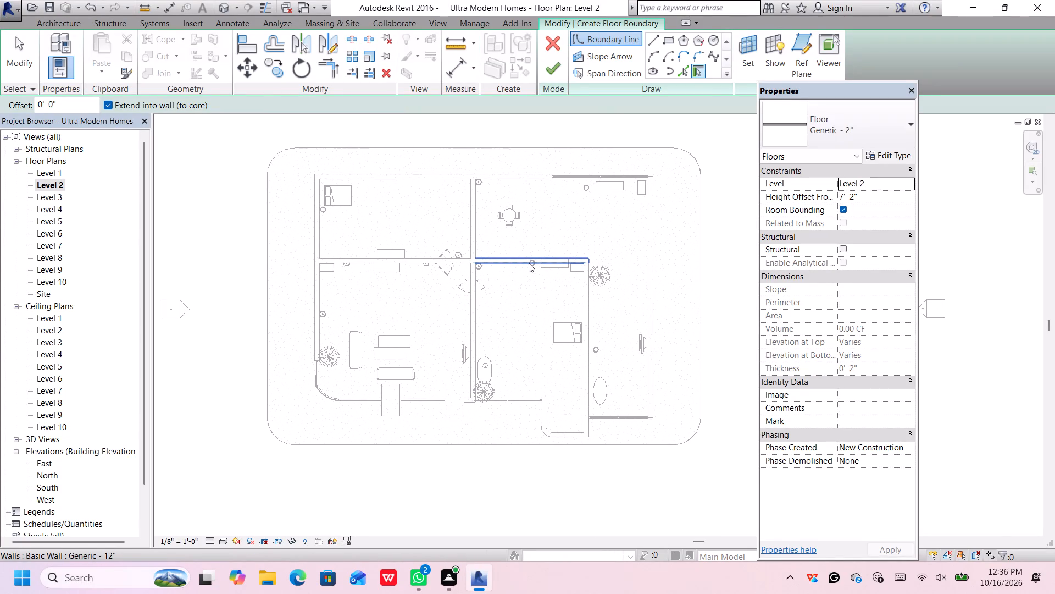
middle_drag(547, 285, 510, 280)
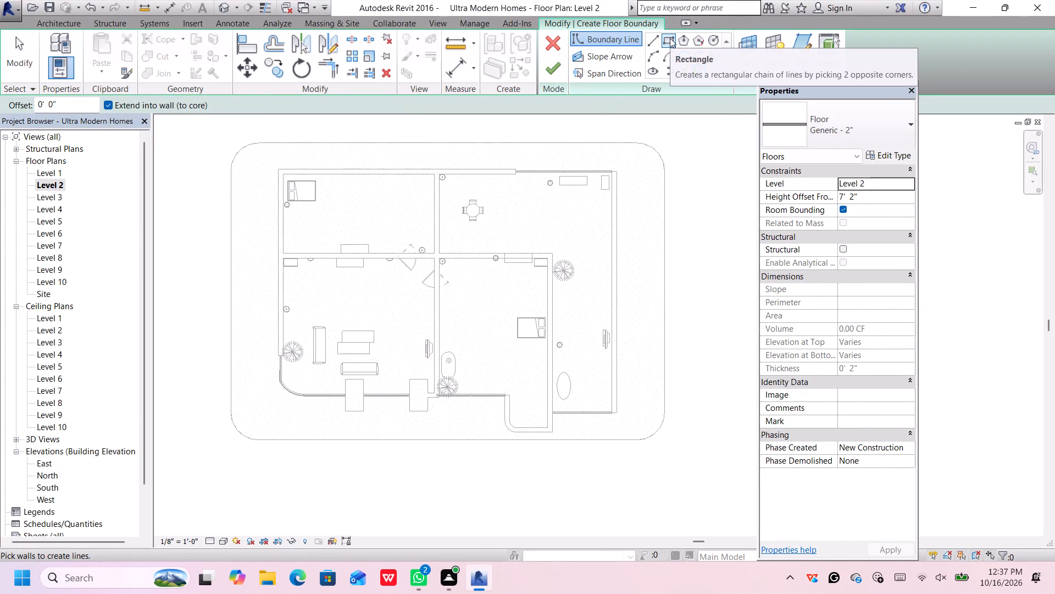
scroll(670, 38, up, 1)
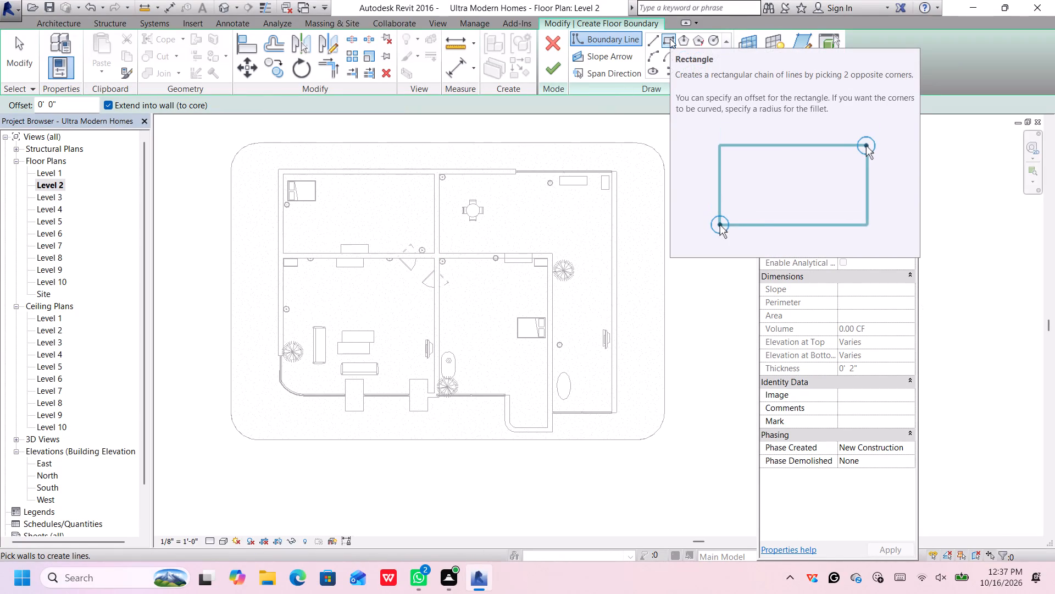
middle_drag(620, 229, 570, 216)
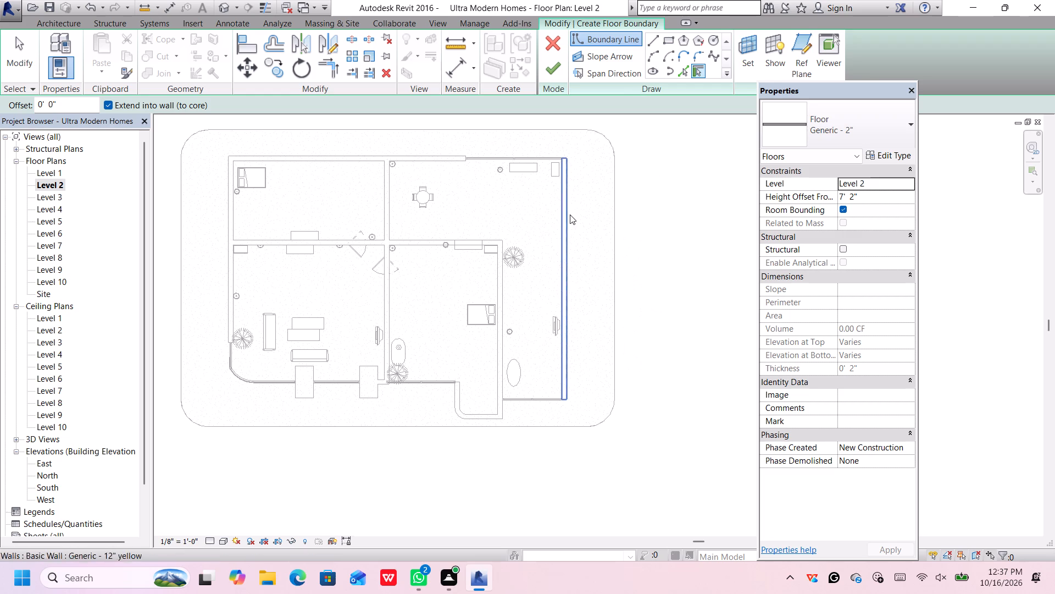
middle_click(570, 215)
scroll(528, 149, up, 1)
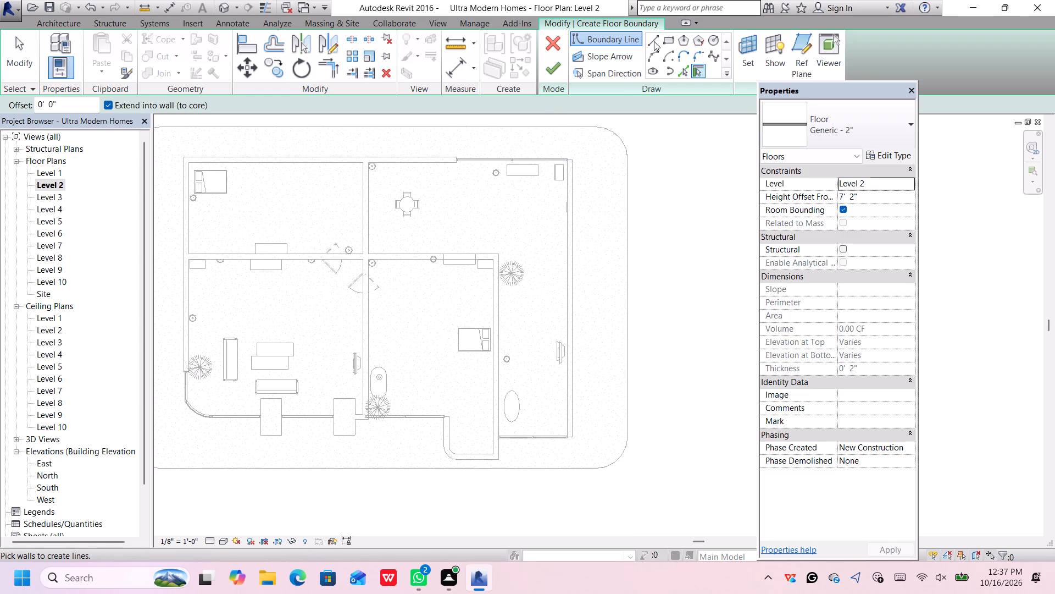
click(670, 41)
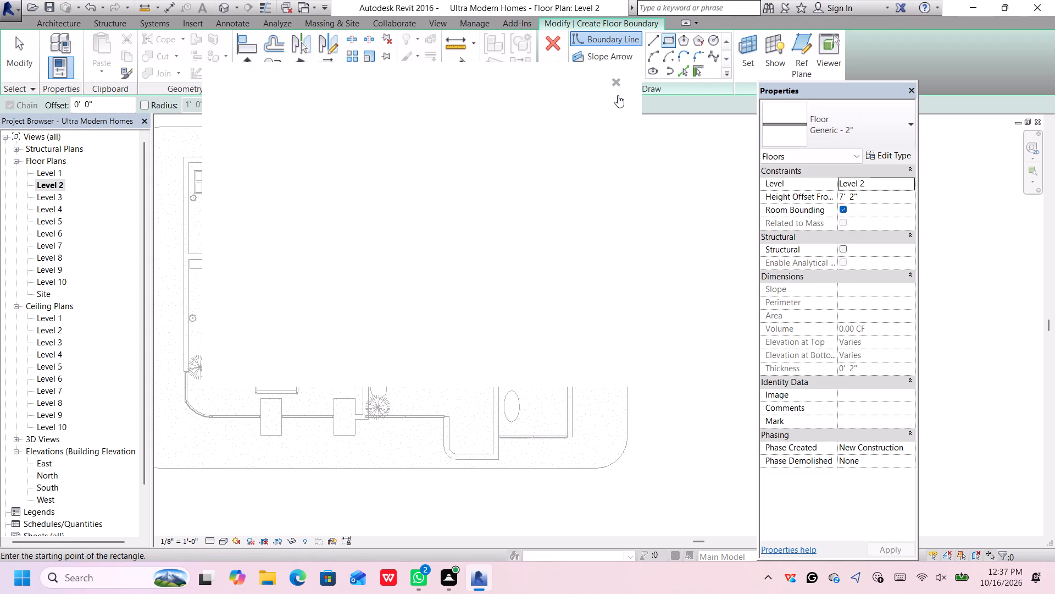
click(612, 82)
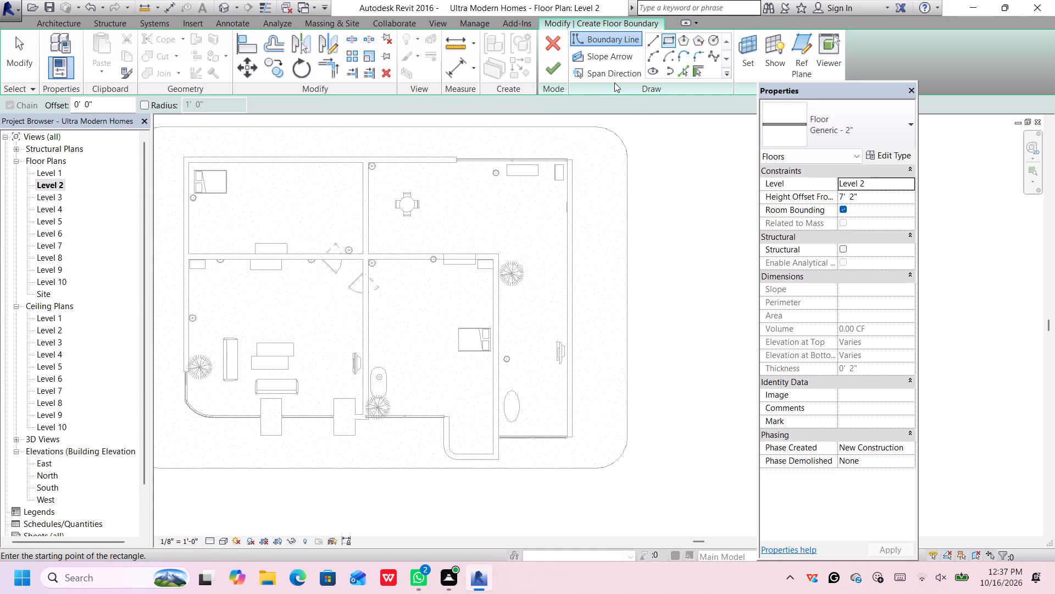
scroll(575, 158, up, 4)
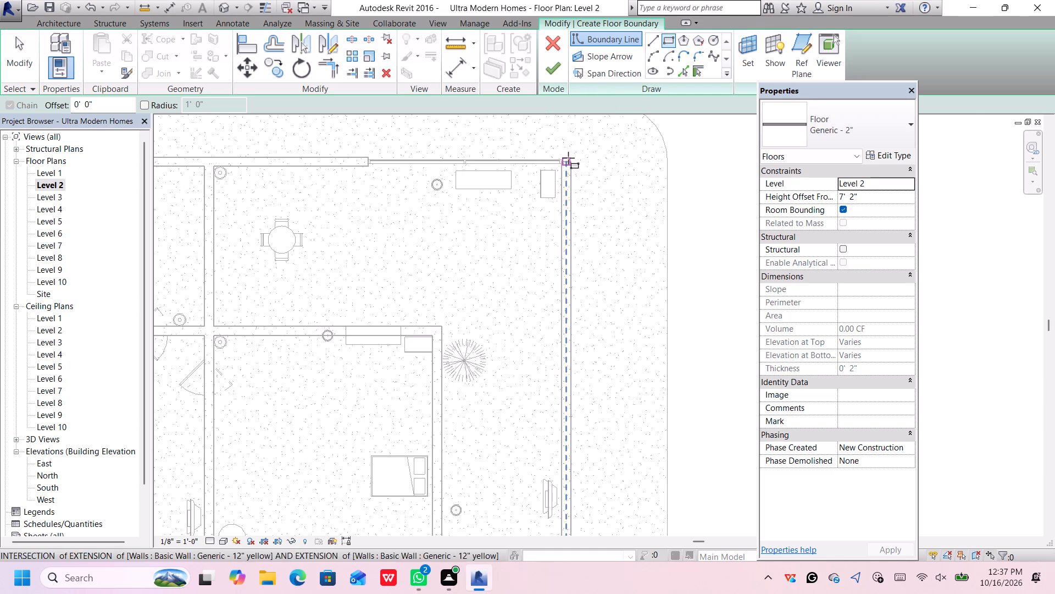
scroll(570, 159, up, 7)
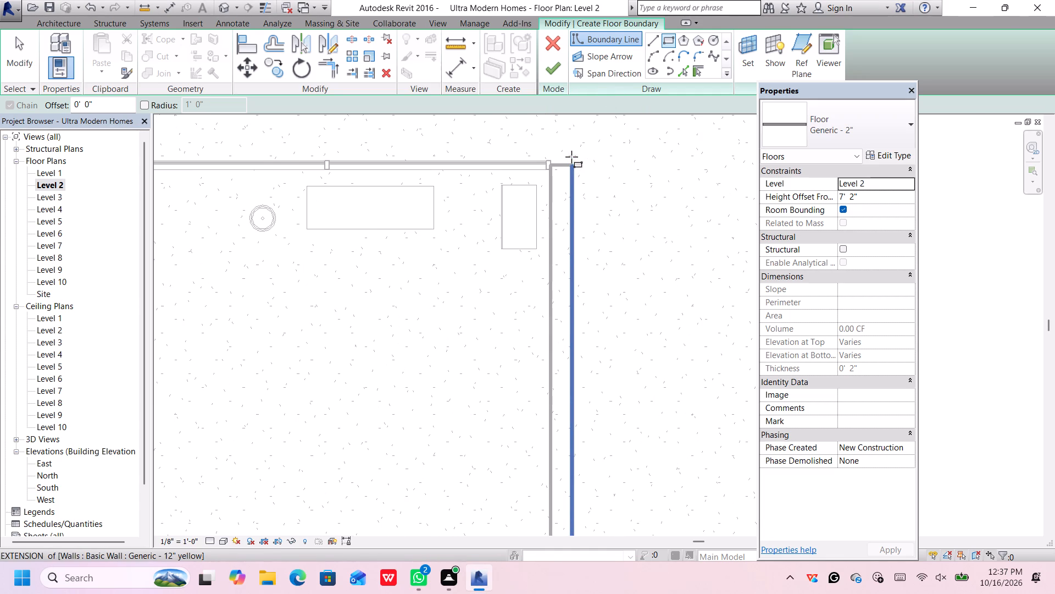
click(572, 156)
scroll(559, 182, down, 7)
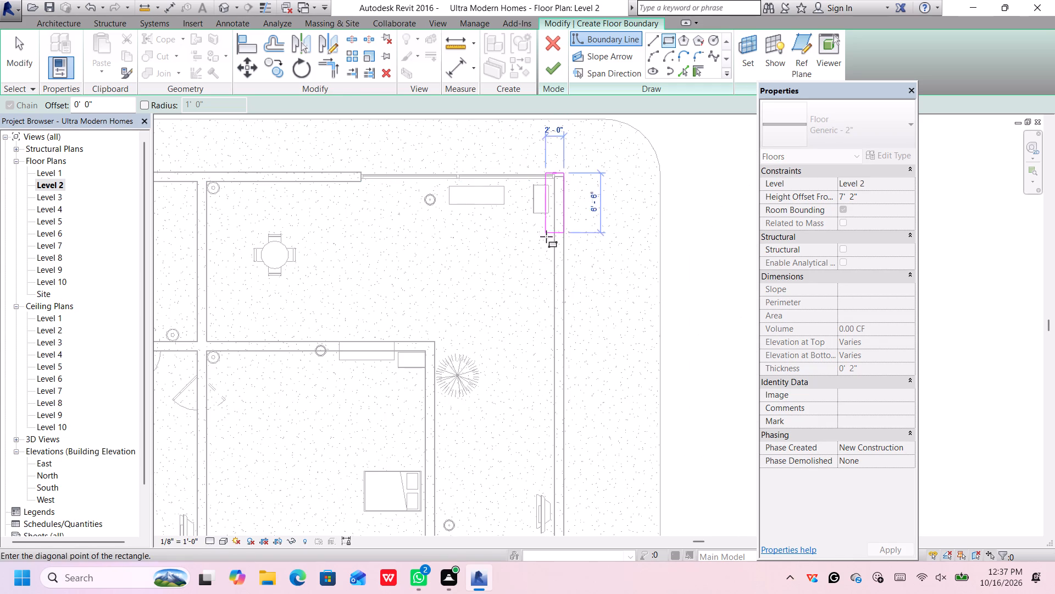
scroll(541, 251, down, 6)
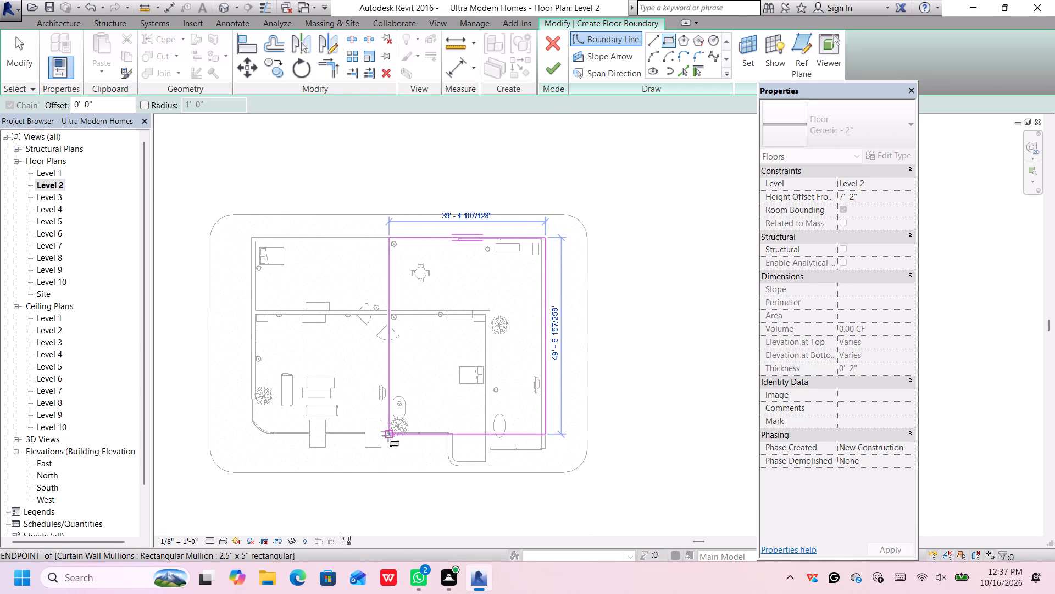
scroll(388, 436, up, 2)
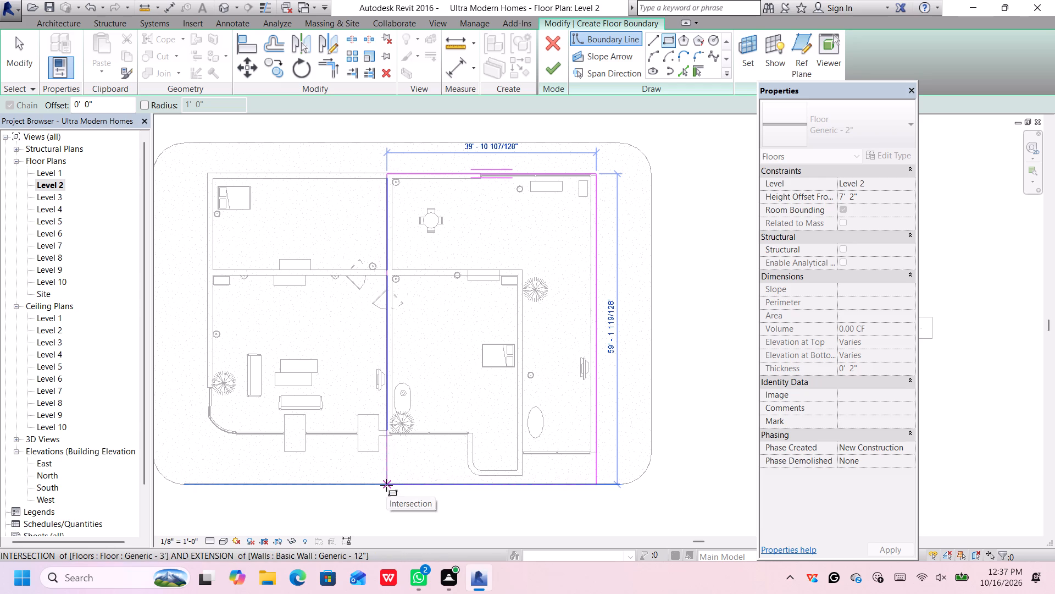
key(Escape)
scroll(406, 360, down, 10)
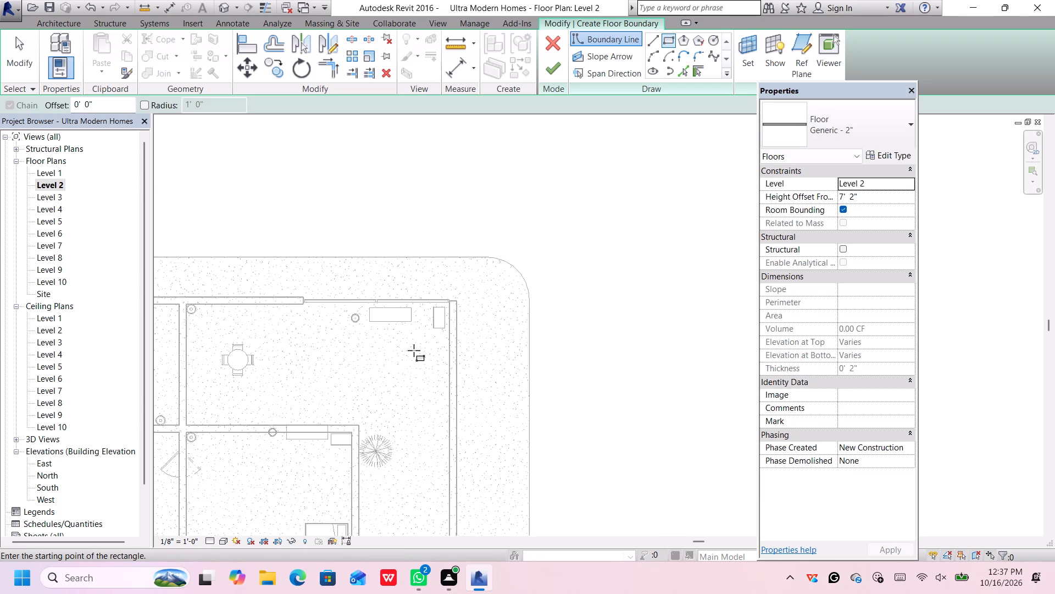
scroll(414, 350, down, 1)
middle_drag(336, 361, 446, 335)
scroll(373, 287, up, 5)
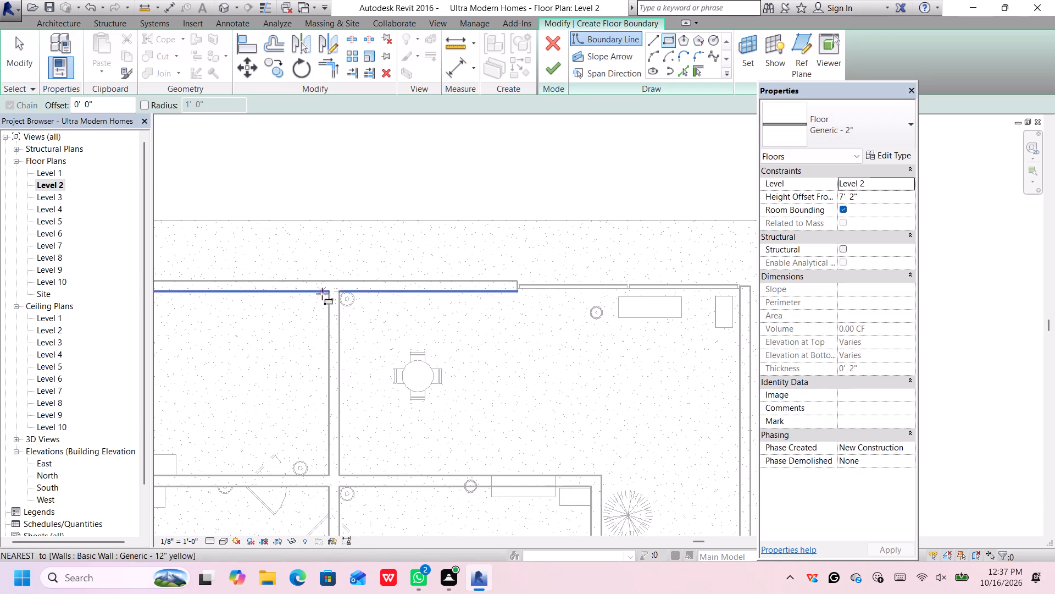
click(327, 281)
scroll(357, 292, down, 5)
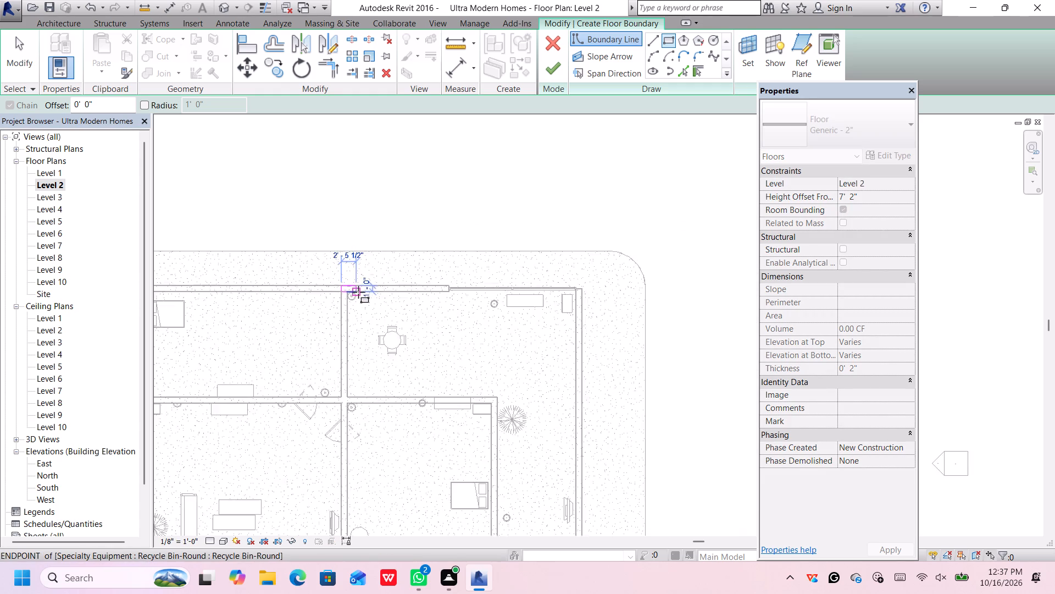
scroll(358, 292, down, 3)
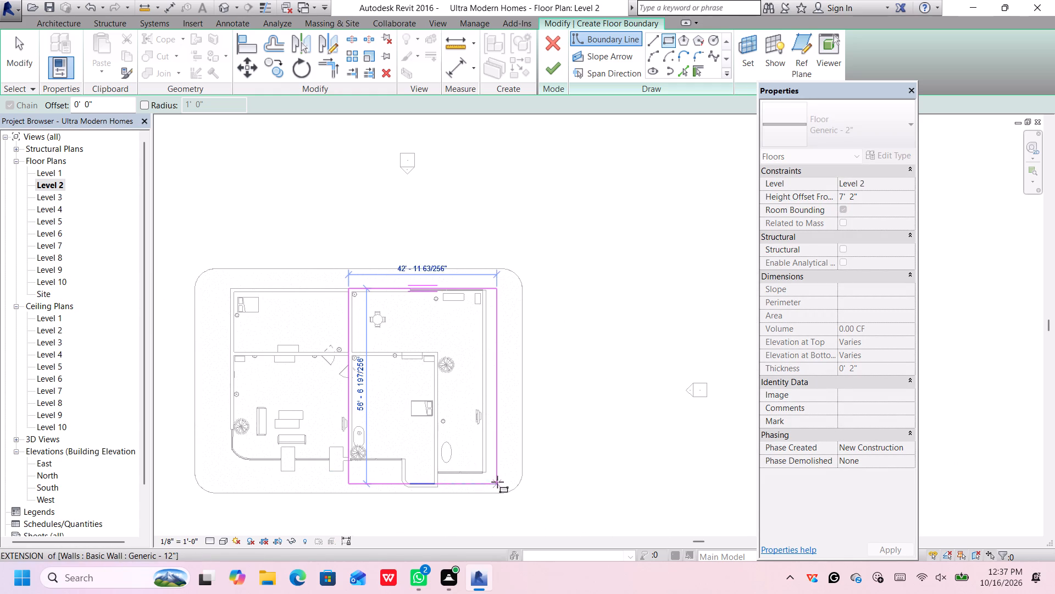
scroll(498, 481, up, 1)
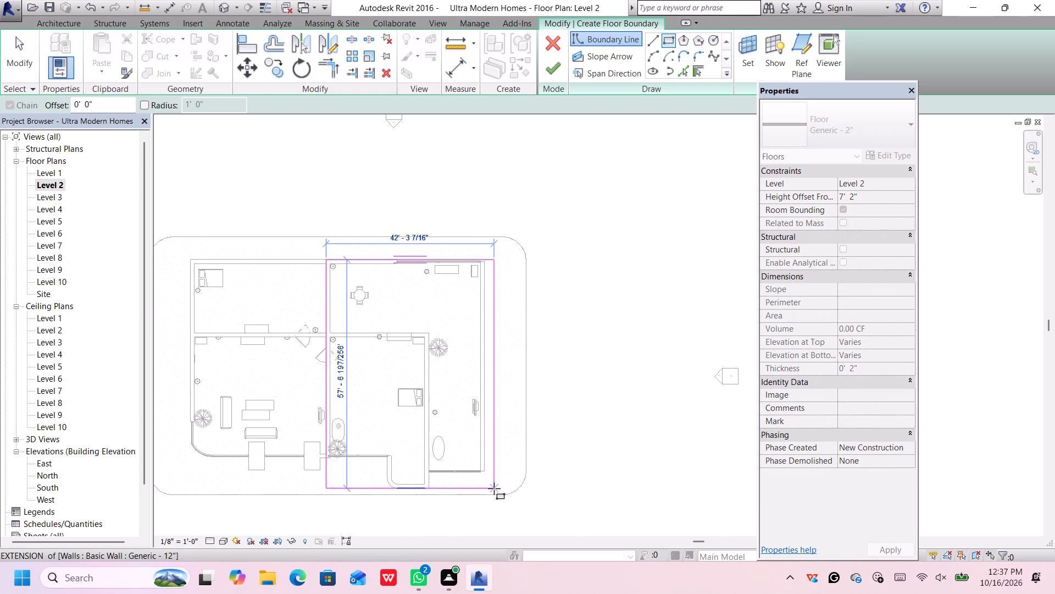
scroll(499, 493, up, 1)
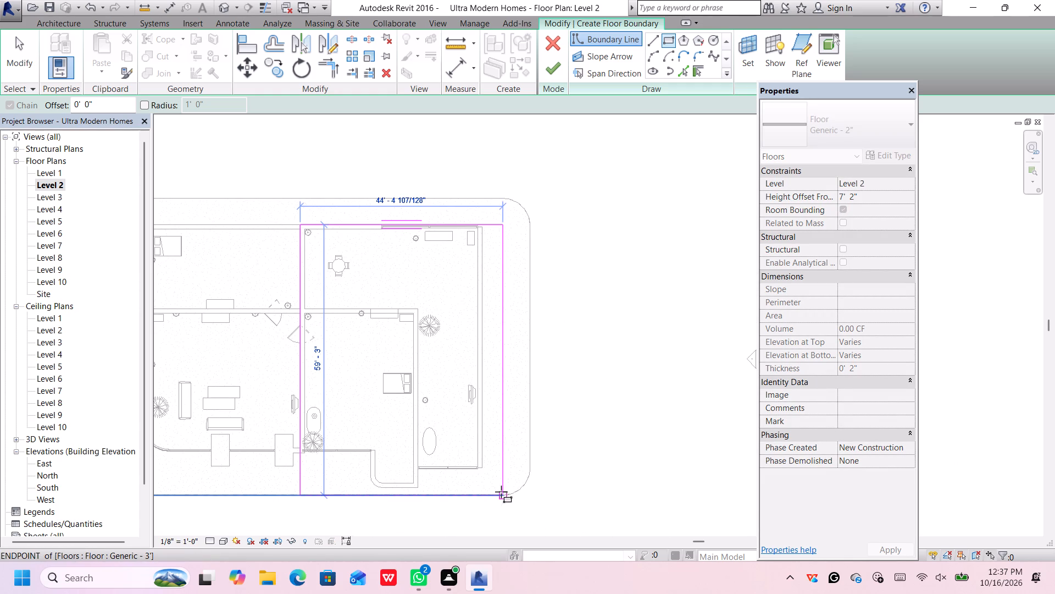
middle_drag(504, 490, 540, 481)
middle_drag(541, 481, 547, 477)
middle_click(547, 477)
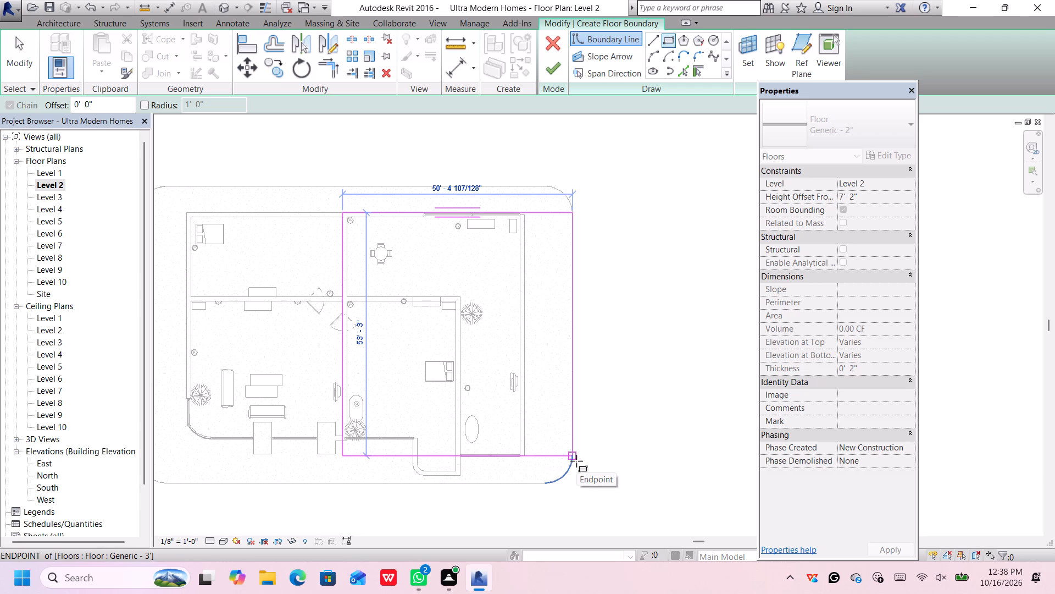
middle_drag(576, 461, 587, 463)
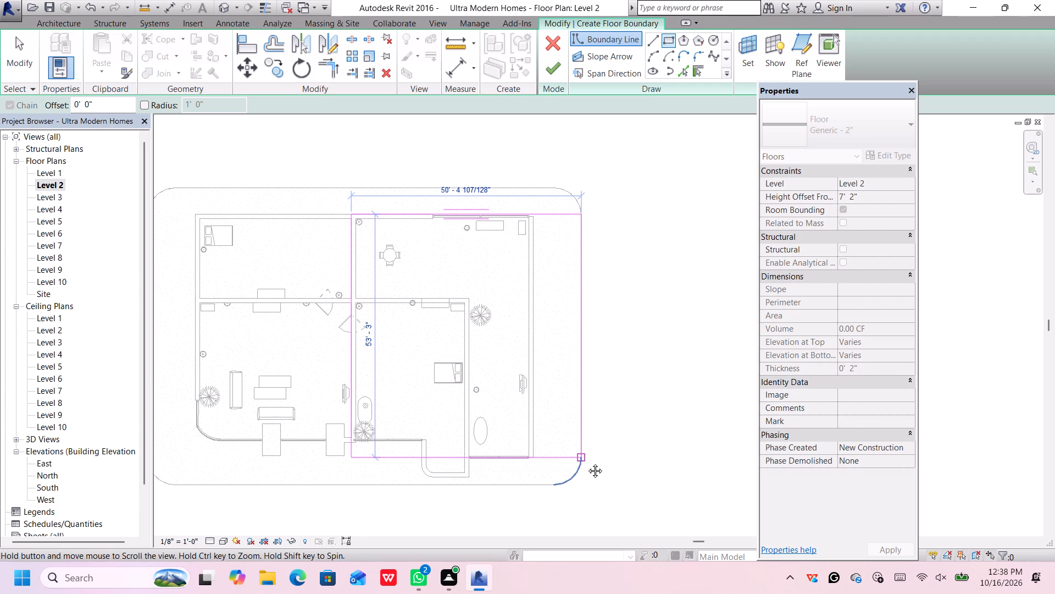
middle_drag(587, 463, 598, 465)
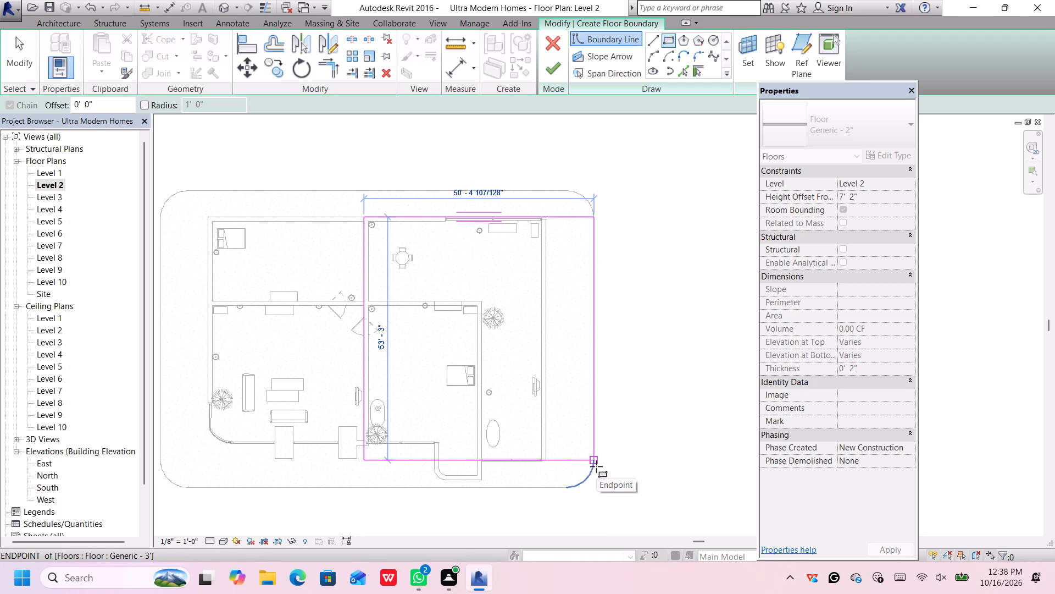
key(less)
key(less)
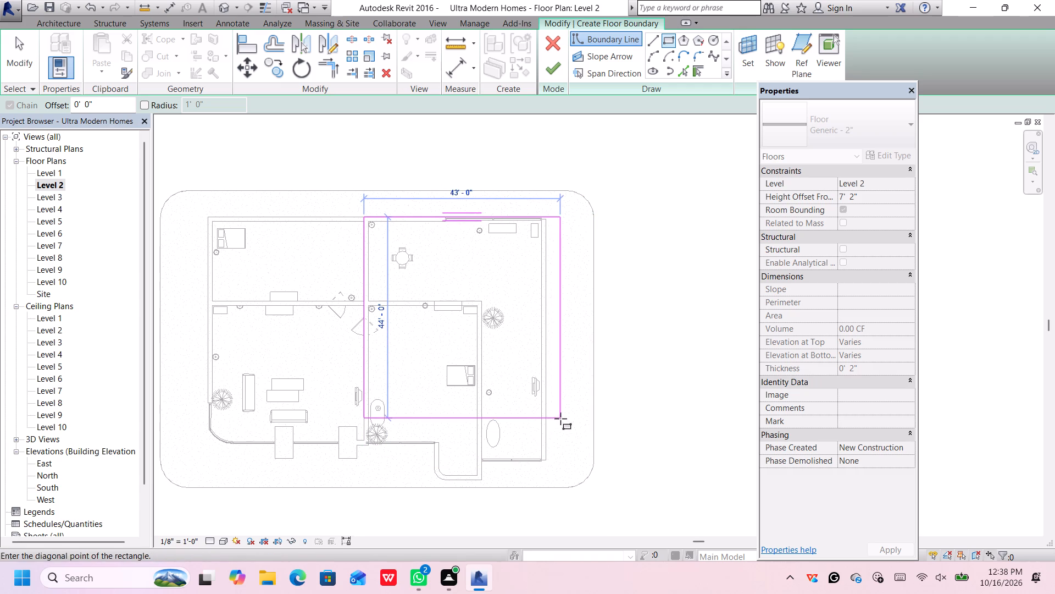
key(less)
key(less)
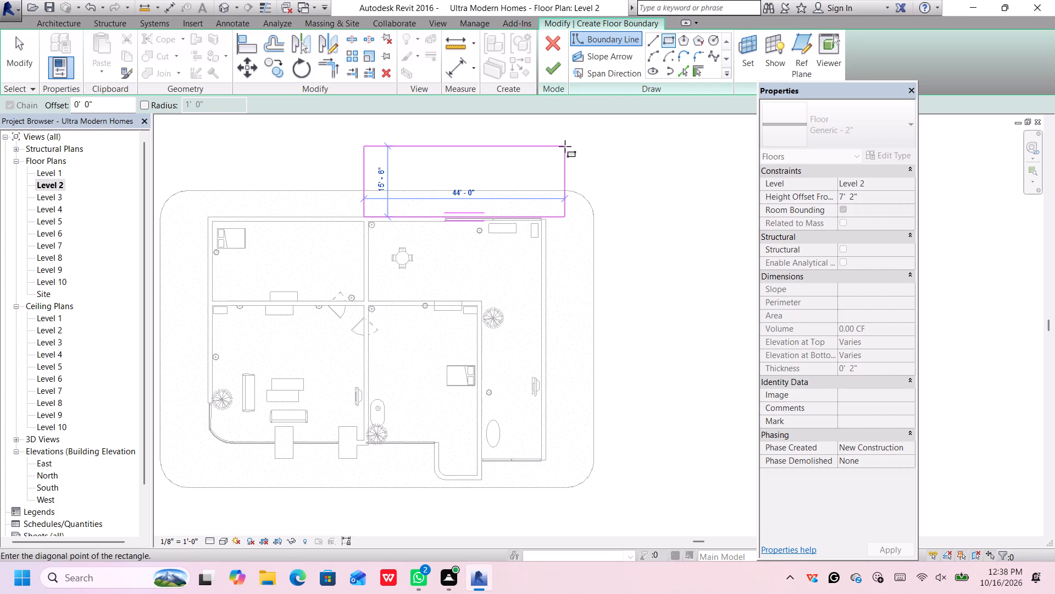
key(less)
Draw a straight boundary line about 5'-9" long from the north wall, aligned with the interior wall's west face, to the slab's north edge.
click(654, 41)
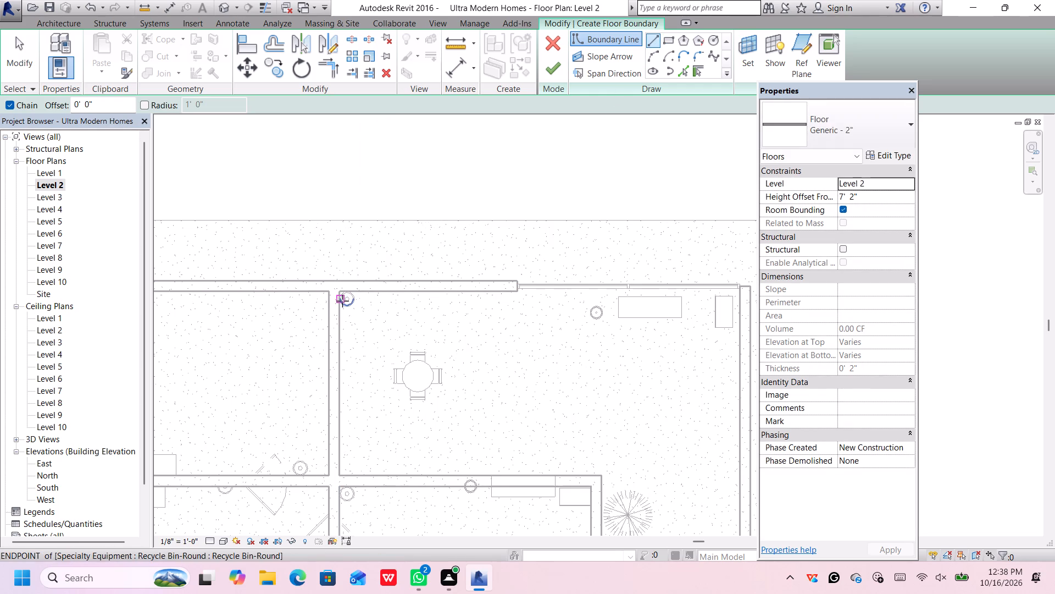
scroll(327, 284, up, 7)
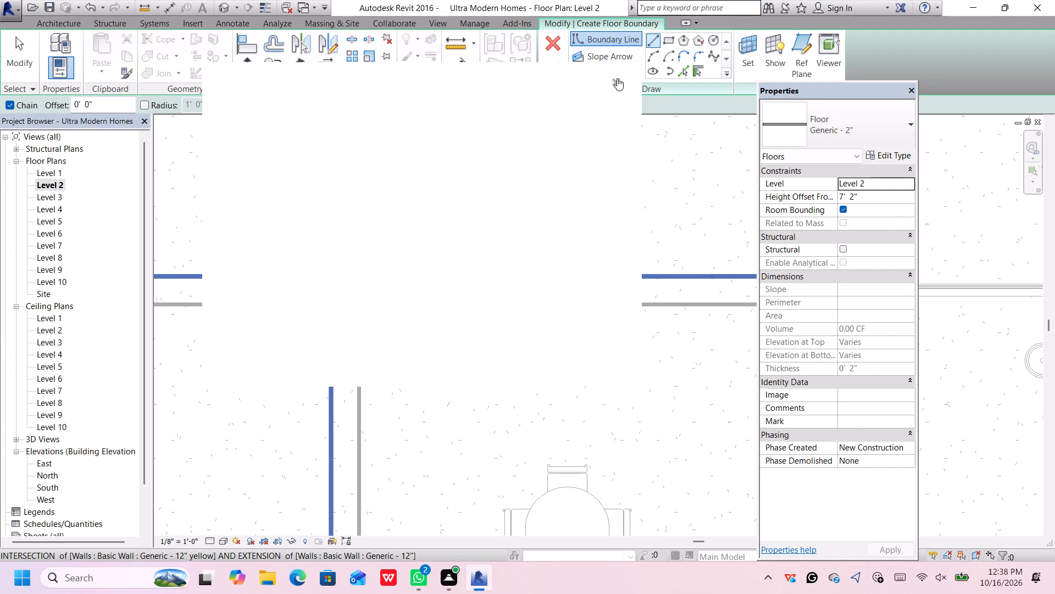
click(617, 78)
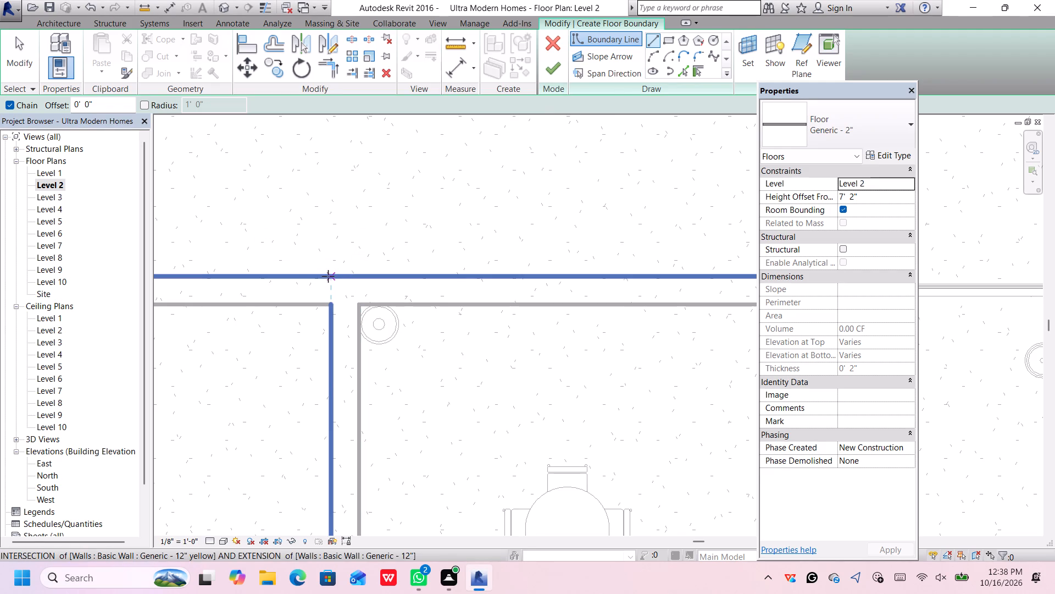
click(330, 276)
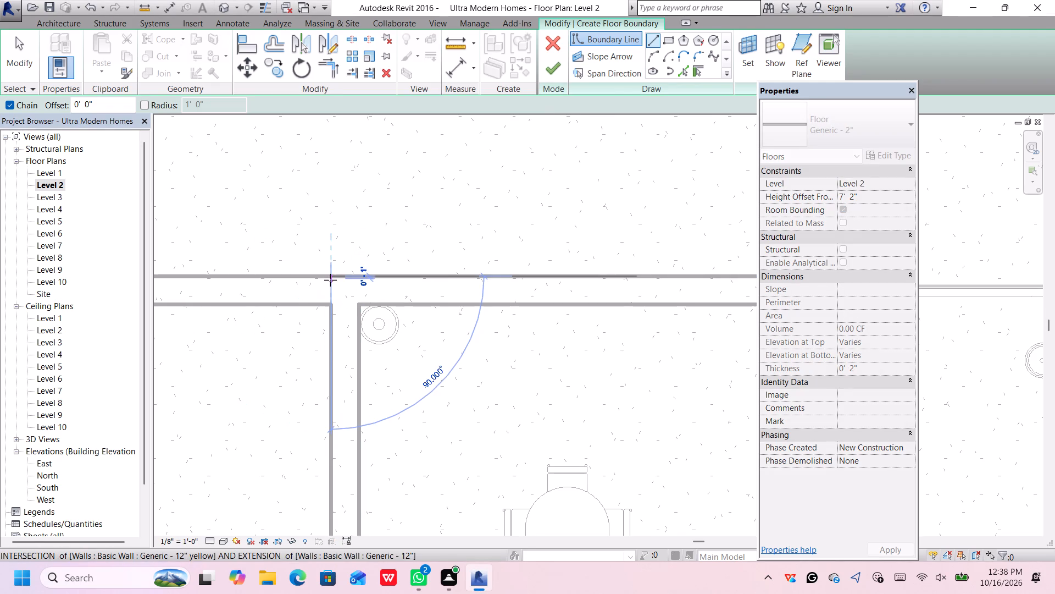
scroll(330, 279, down, 2)
scroll(330, 278, up, 1)
scroll(331, 278, down, 5)
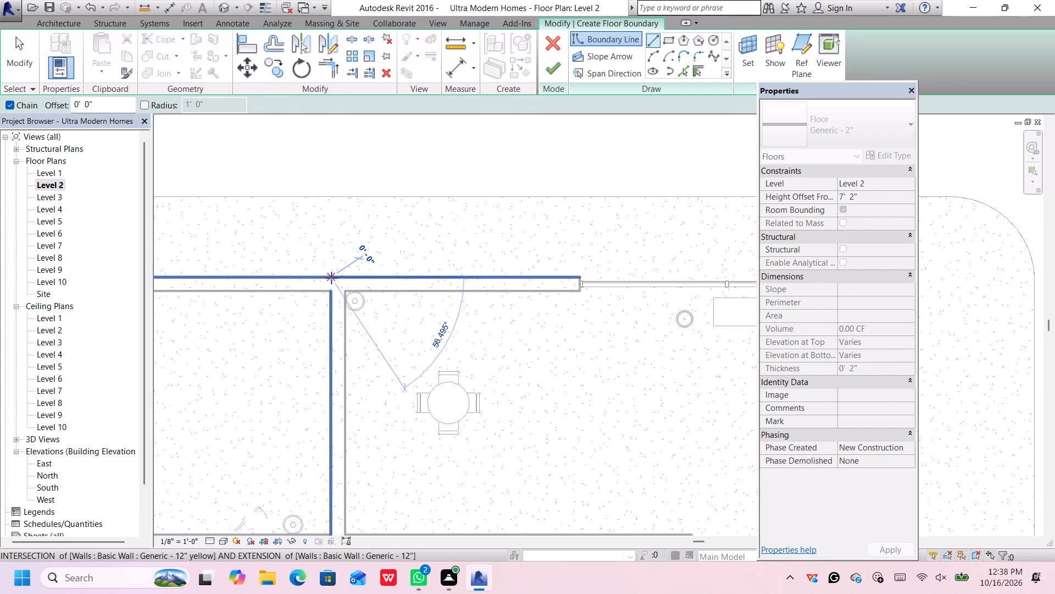
scroll(331, 278, down, 4)
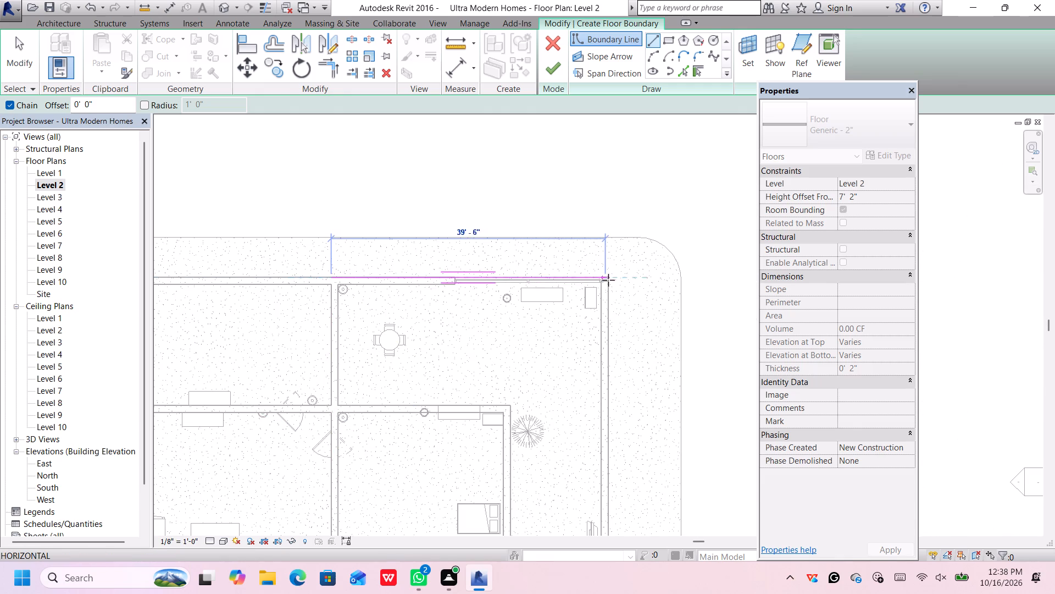
scroll(610, 279, down, 4)
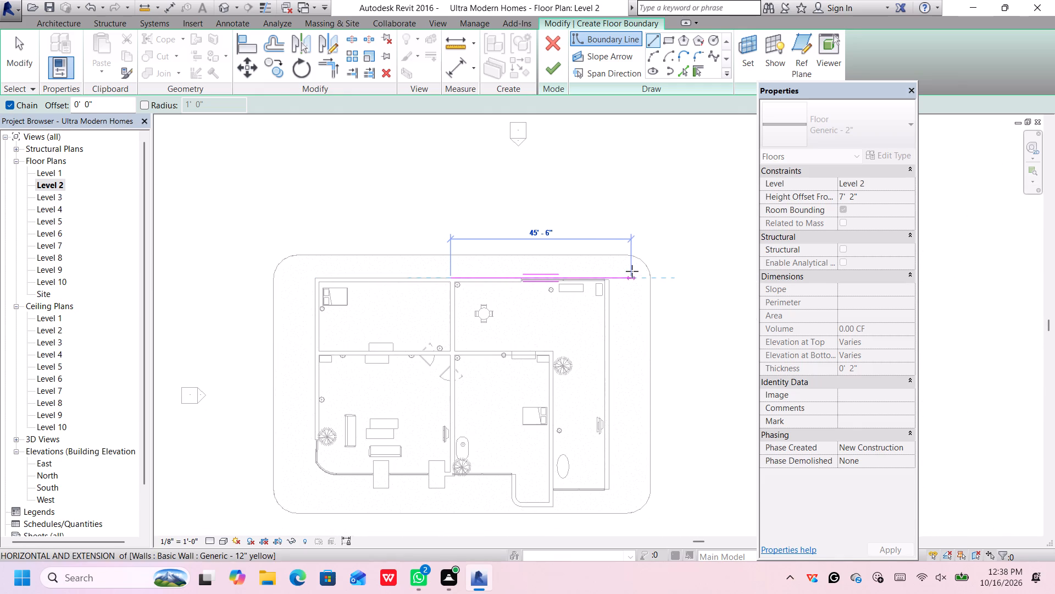
middle_drag(632, 272, 631, 271)
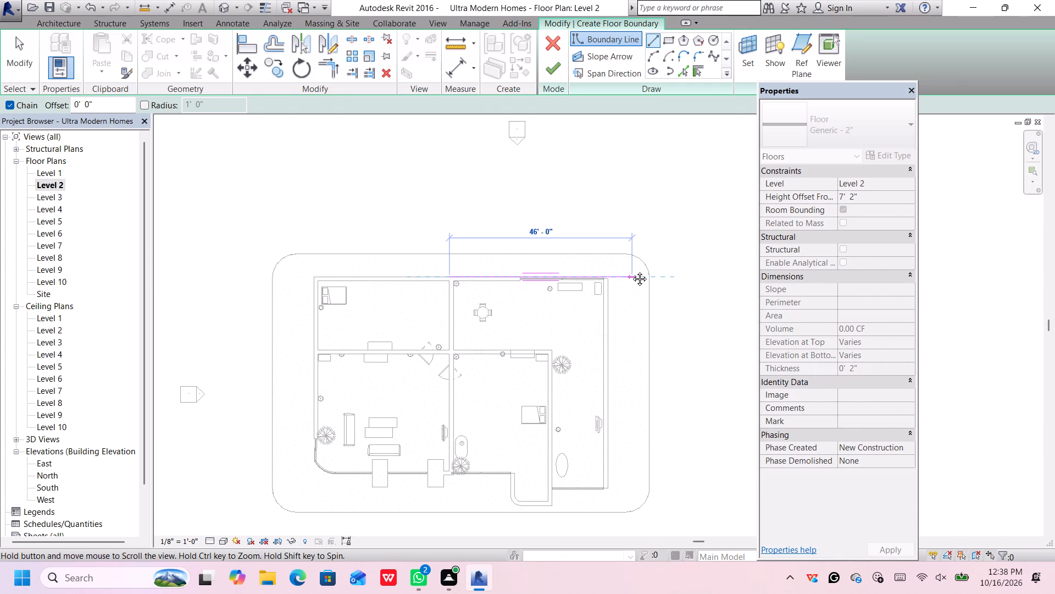
middle_drag(631, 271, 617, 264)
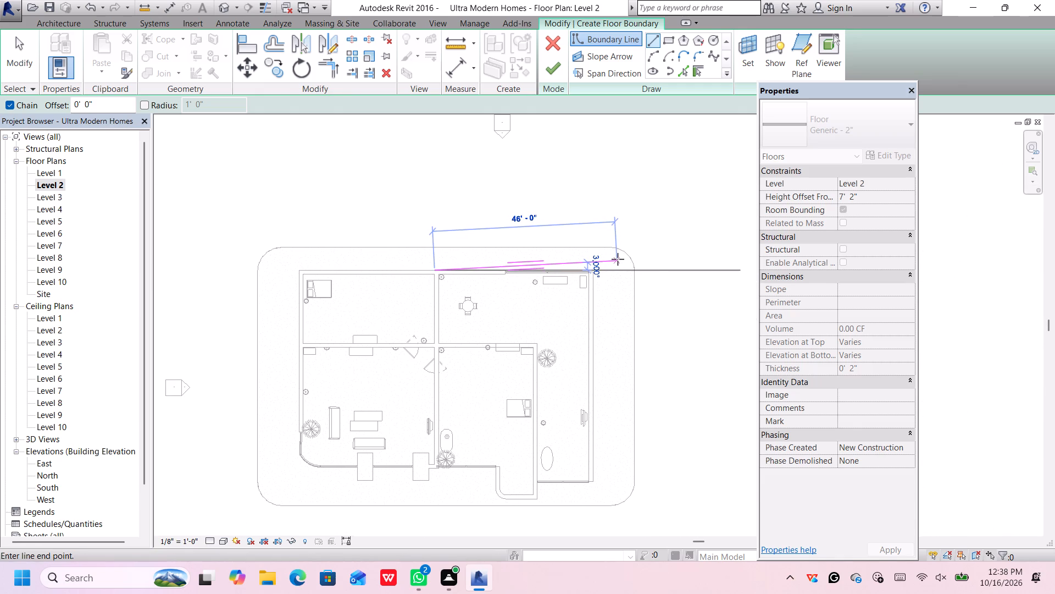
scroll(441, 262, down, 1)
scroll(439, 263, up, 1)
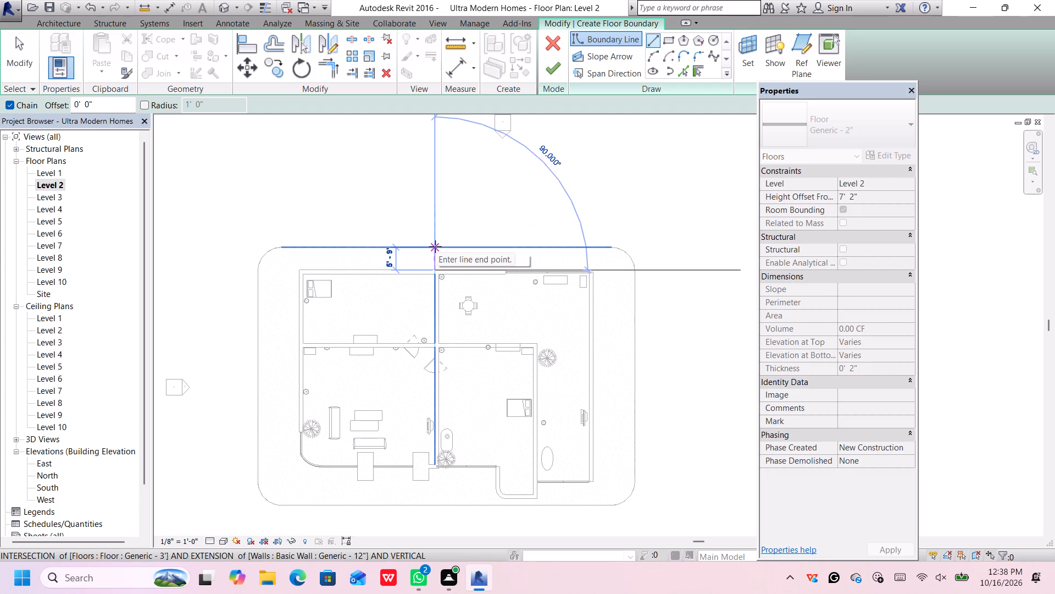
click(435, 246)
Continue the boundary about 44'-5" east along the slab's north edge to the start of the rounded northeast corner.
scroll(618, 245, up, 1)
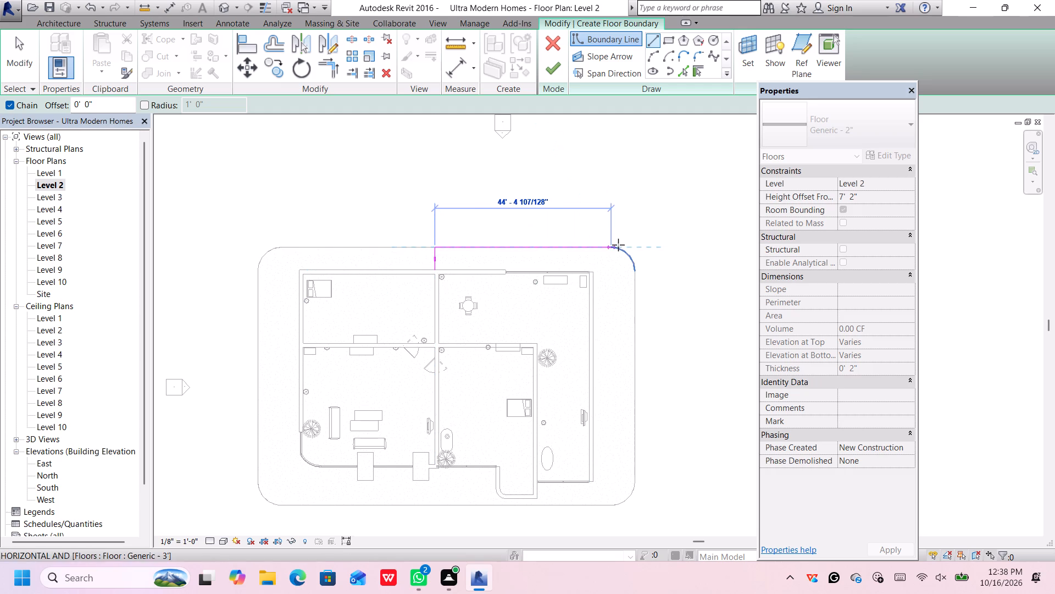
click(608, 246)
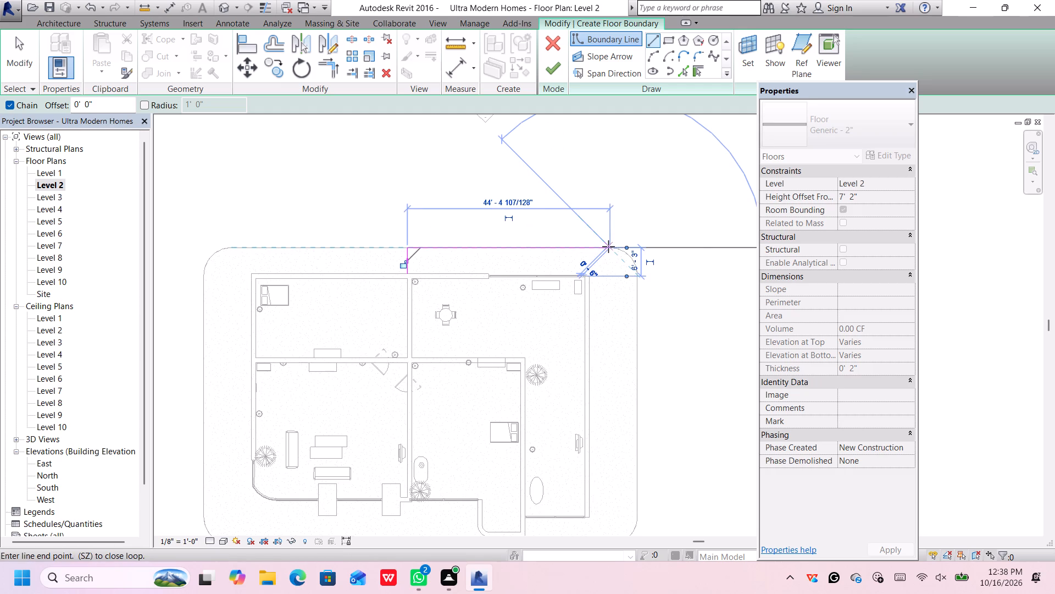
key(less)
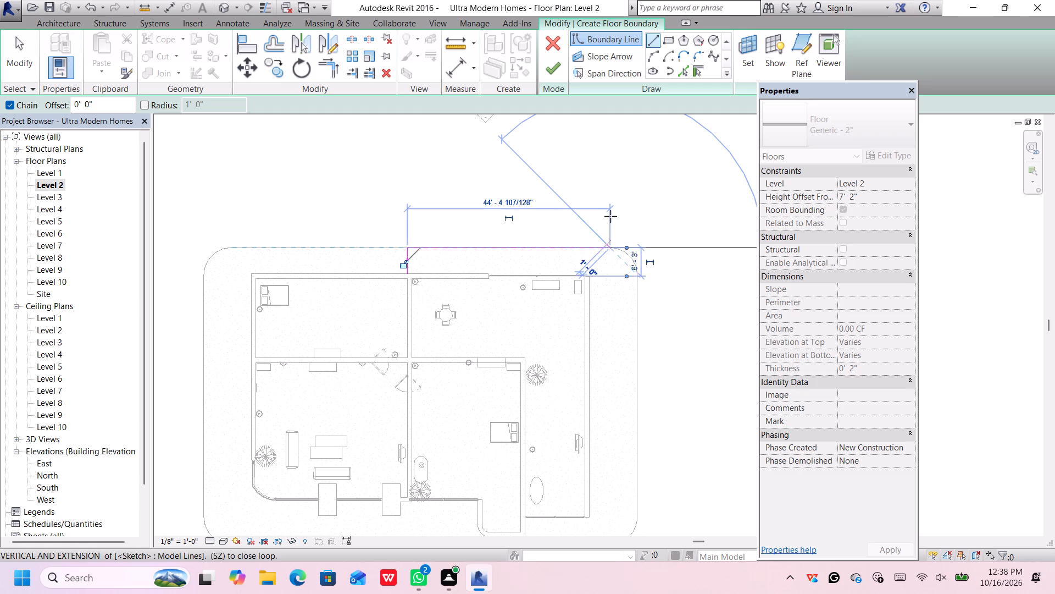
key(less)
key(Escape)
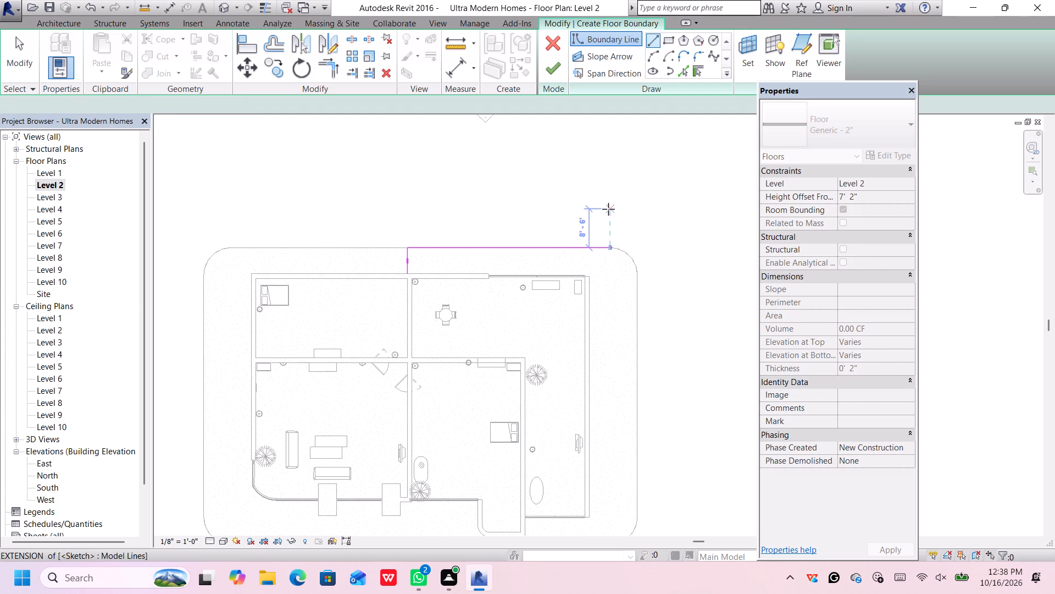
Trace the slab's rounded northeast corner with a start-end-radius arc of 6'-0" radius.
click(654, 56)
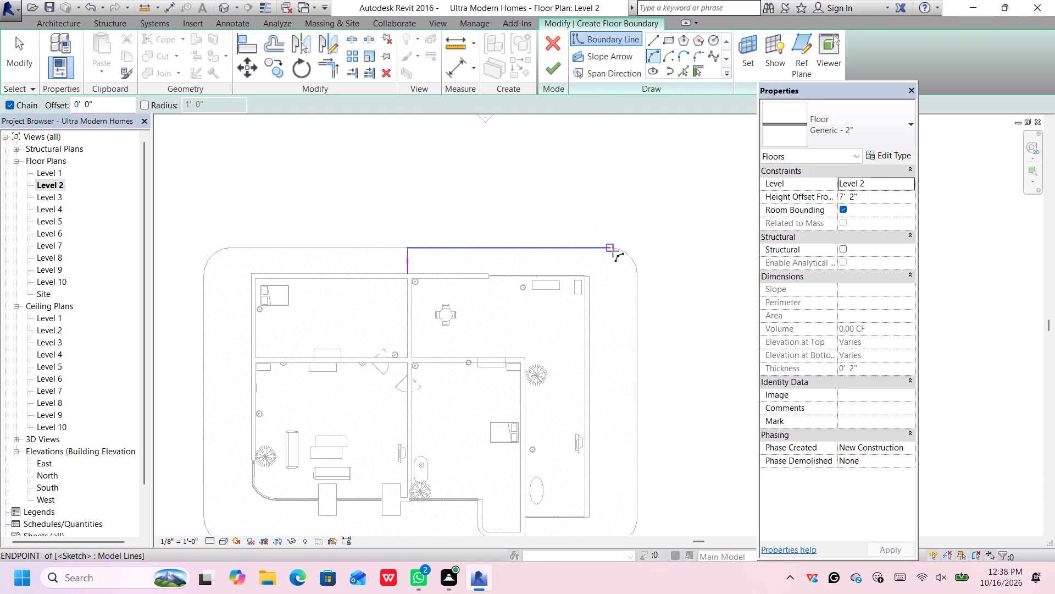
scroll(608, 248, up, 7)
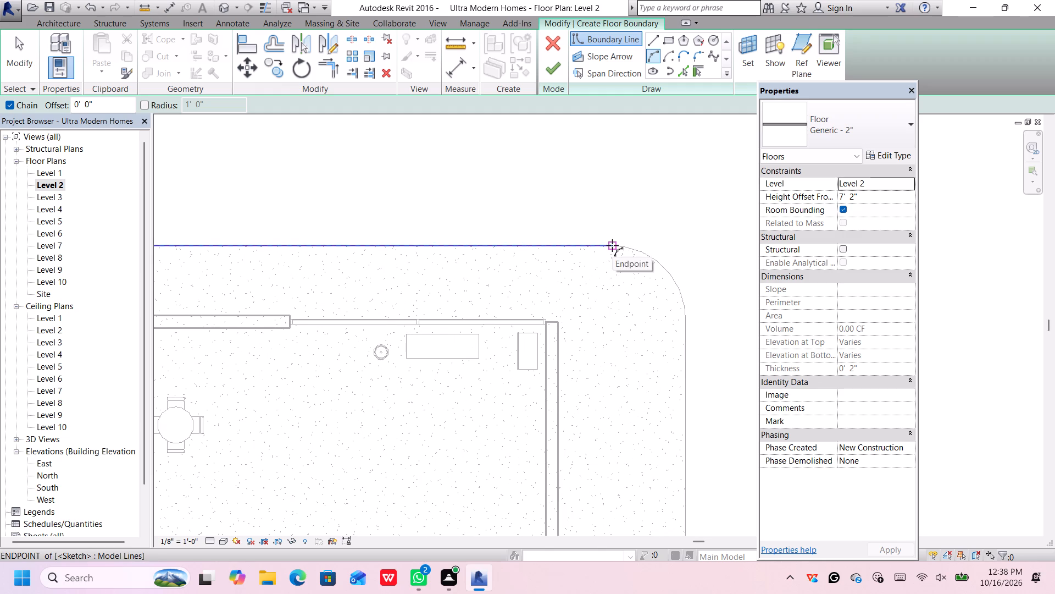
click(612, 245)
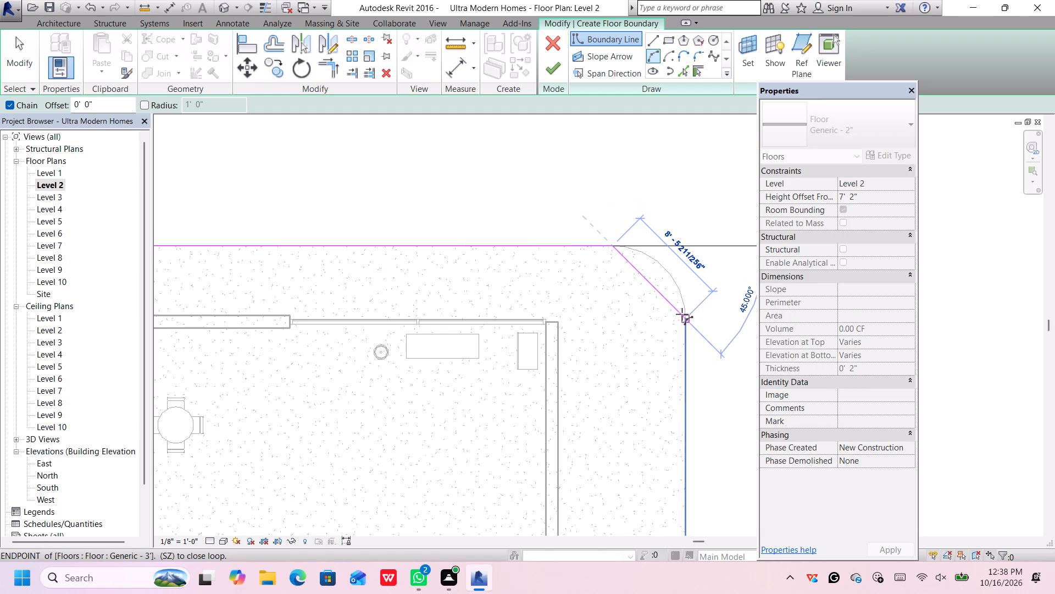
click(684, 315)
click(669, 281)
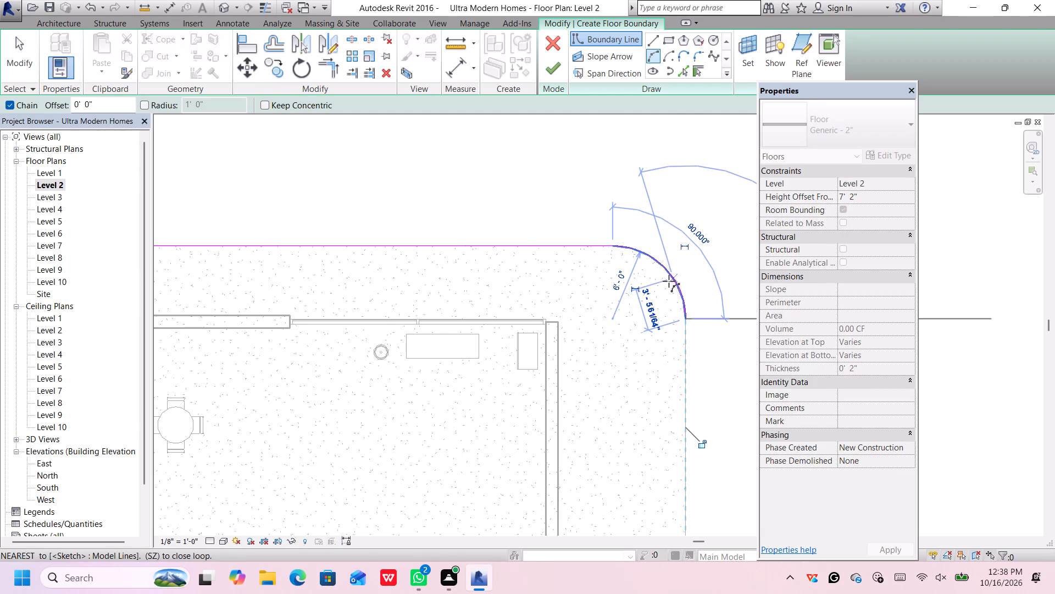
scroll(662, 285, down, 7)
scroll(664, 365, down, 4)
key(Escape)
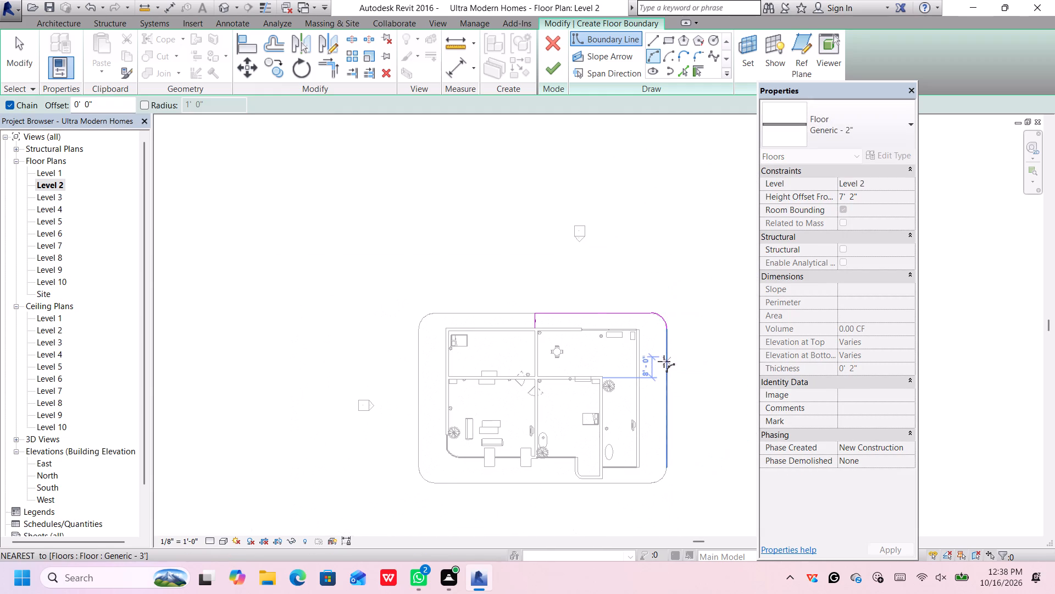
Draw a 53'-0" straight boundary line along the slab's east edge, from the northeast arc to the start of the southeast corner.
middle_drag(663, 360, 629, 301)
scroll(642, 288, up, 2)
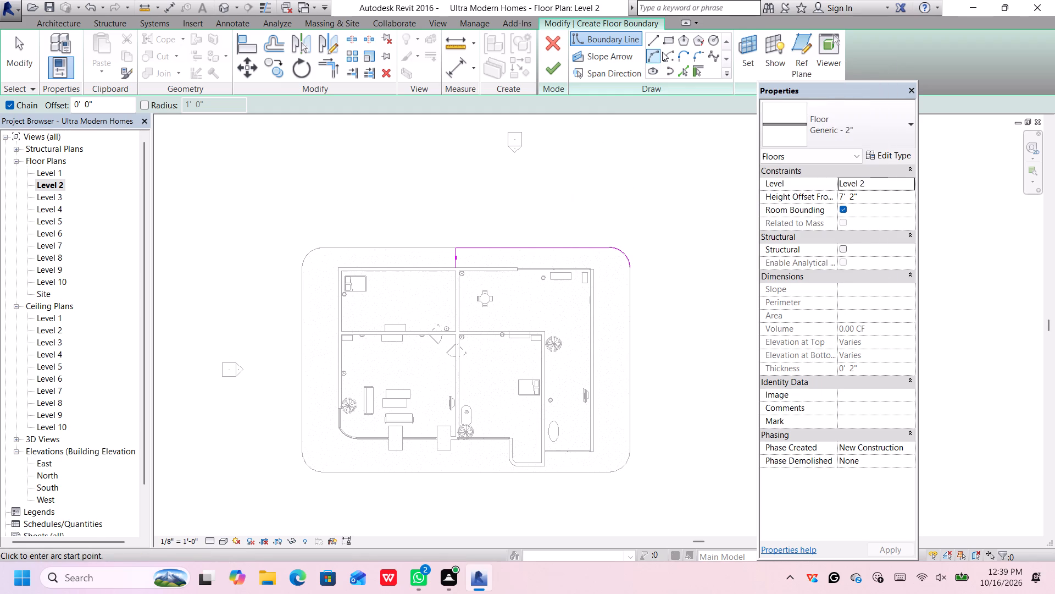
click(652, 38)
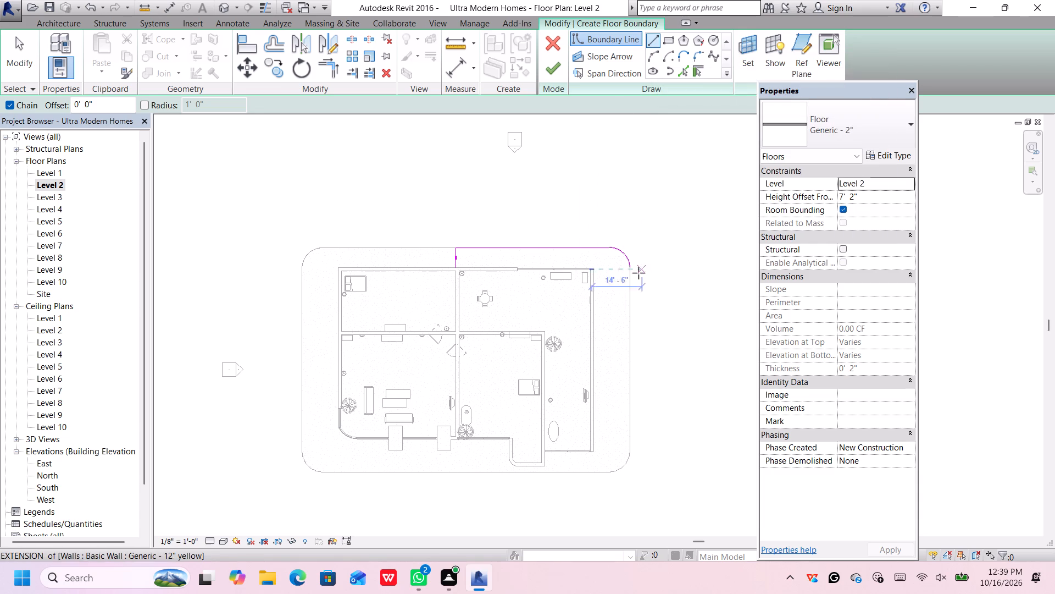
scroll(638, 273, up, 4)
scroll(637, 282, down, 1)
middle_drag(636, 280, 635, 211)
scroll(628, 201, up, 1)
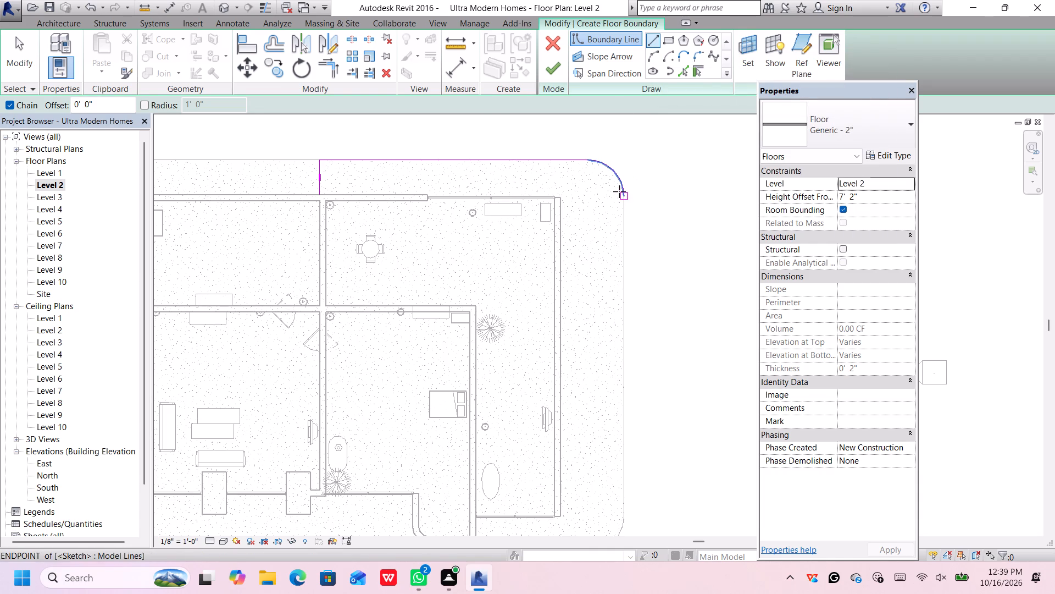
click(623, 195)
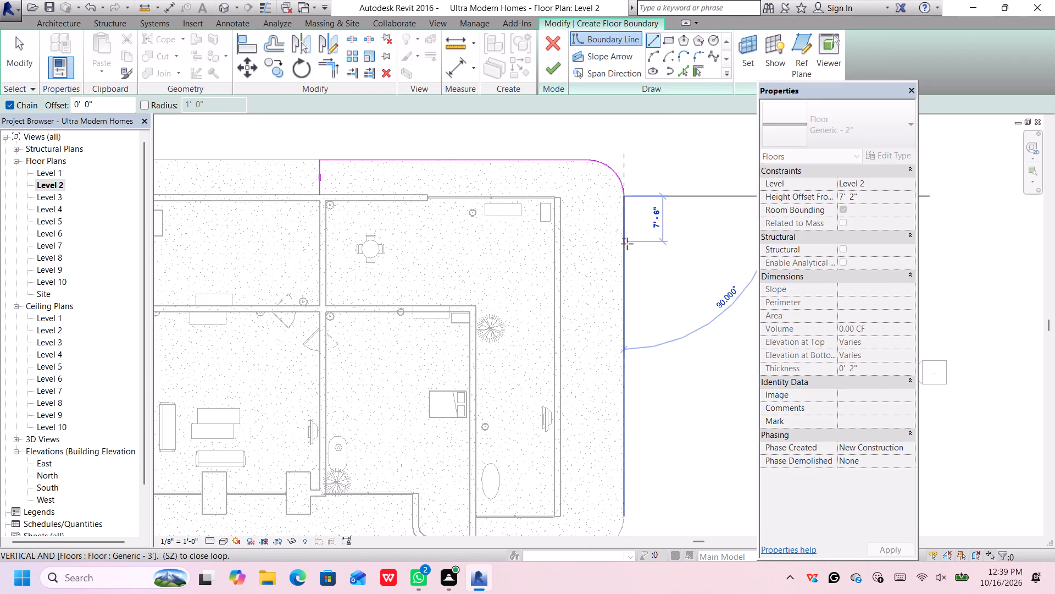
scroll(627, 244, down, 5)
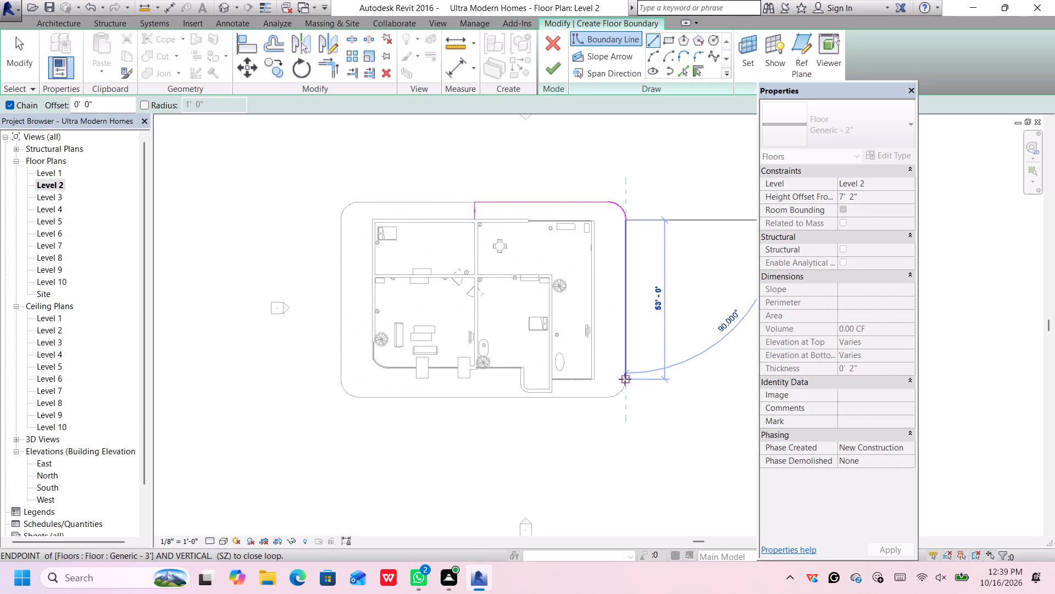
scroll(625, 380, up, 7)
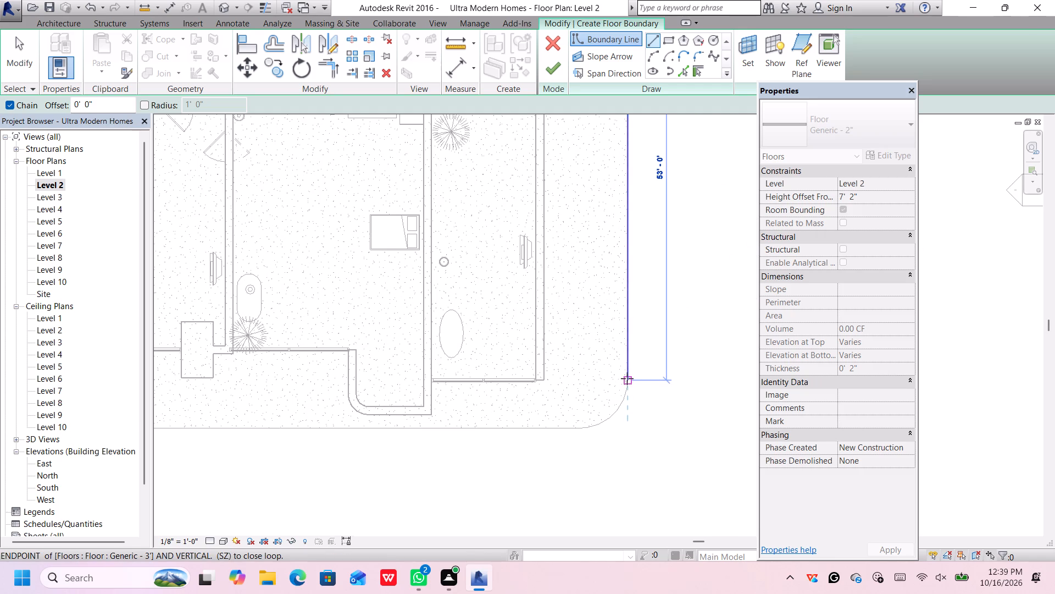
click(627, 378)
key(Escape)
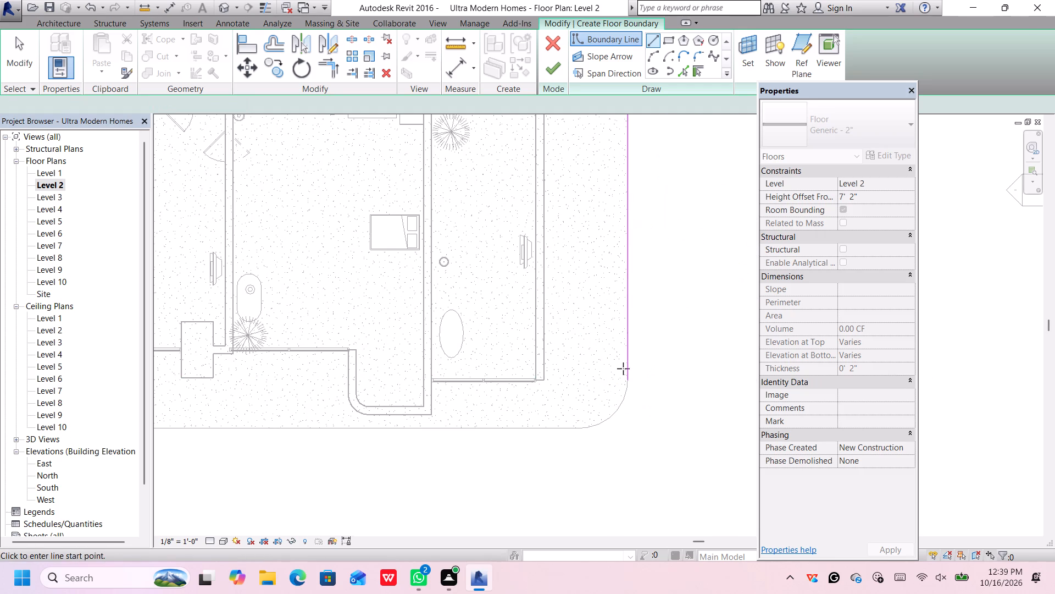
Trace the slab's rounded southeast corner with a start-end-radius arc of 6'-0" radius.
middle_drag(654, 425, 671, 322)
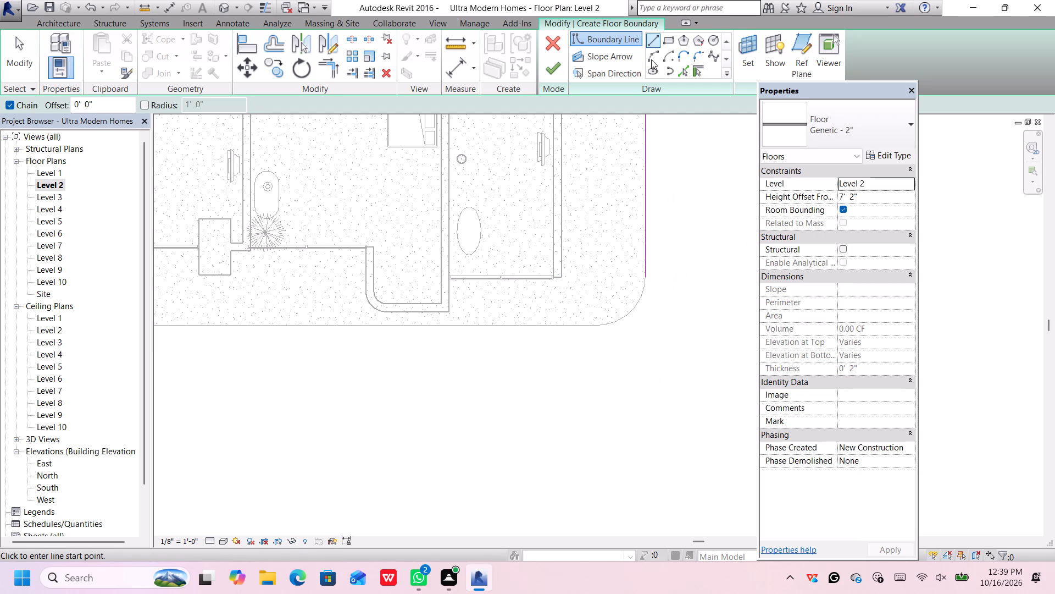
click(652, 56)
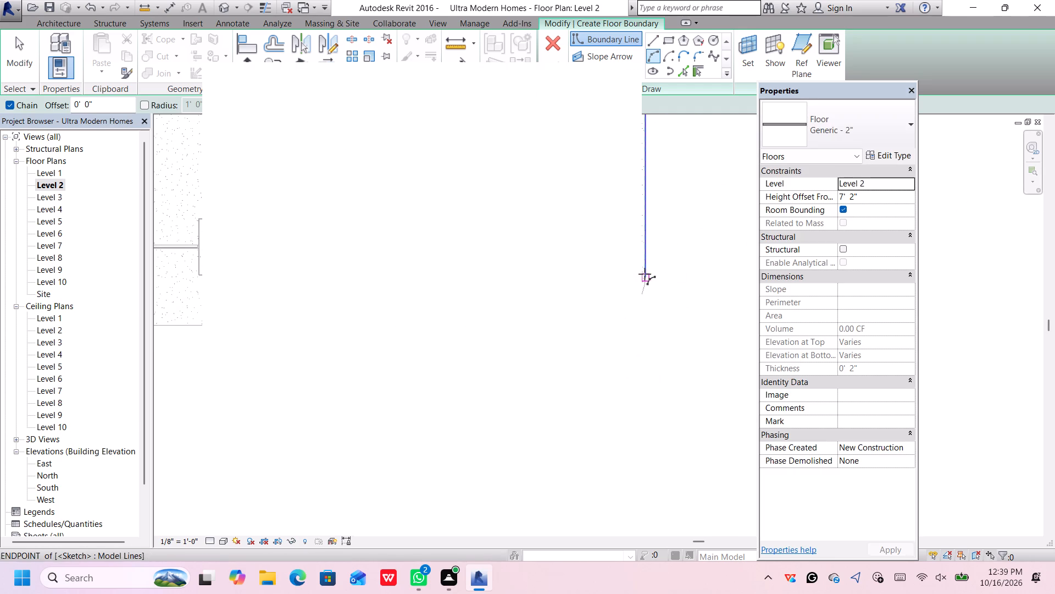
click(644, 274)
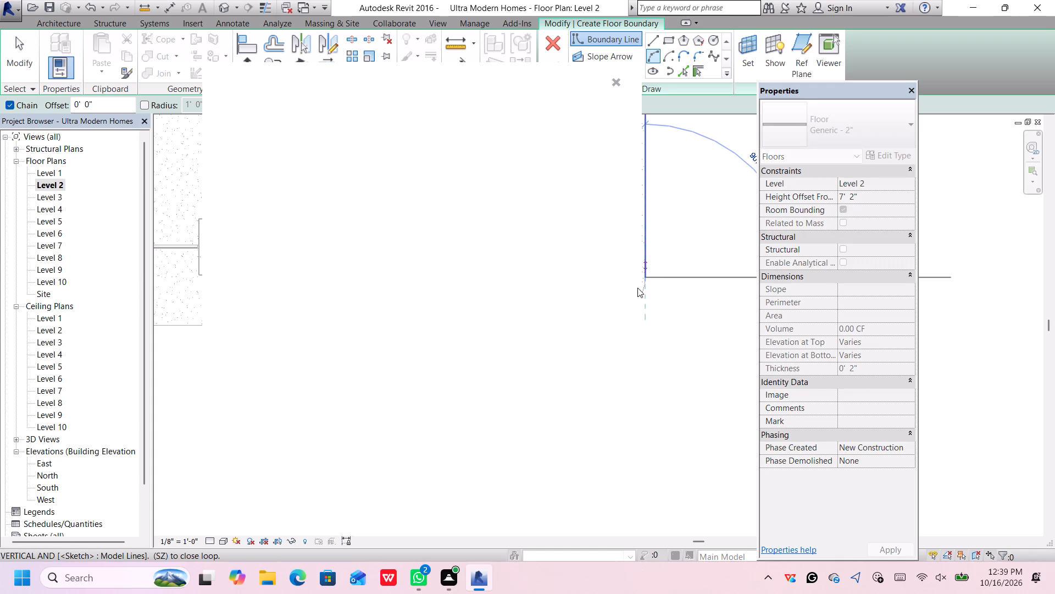
click(616, 79)
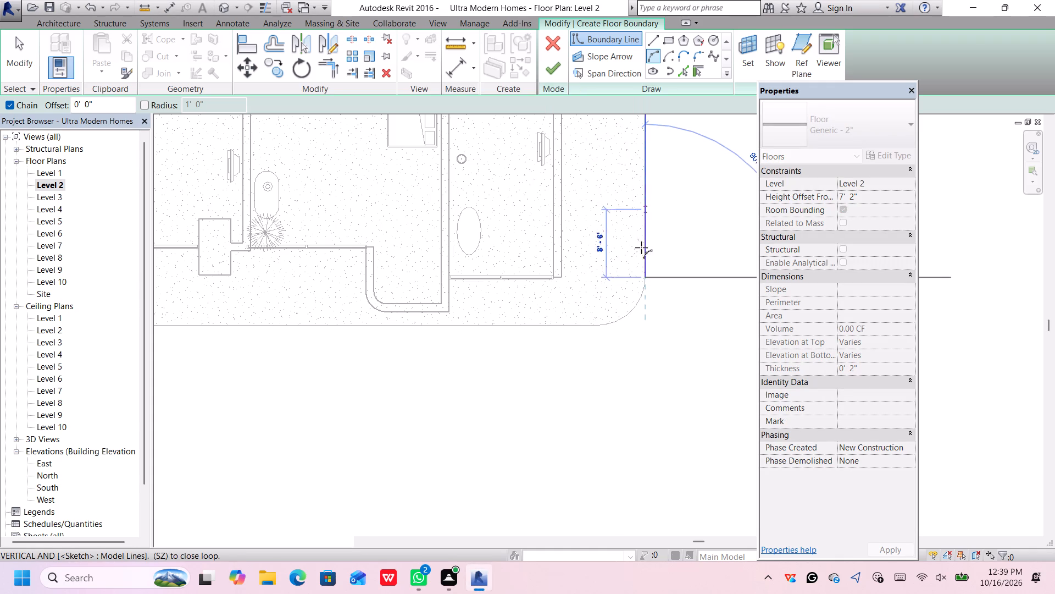
click(596, 325)
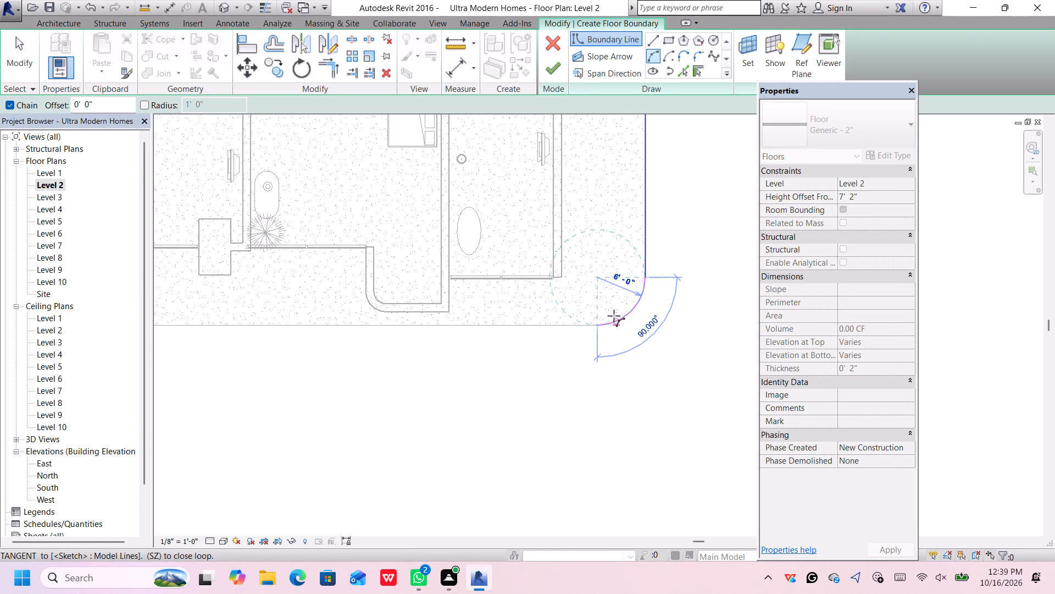
click(614, 316)
key(Escape)
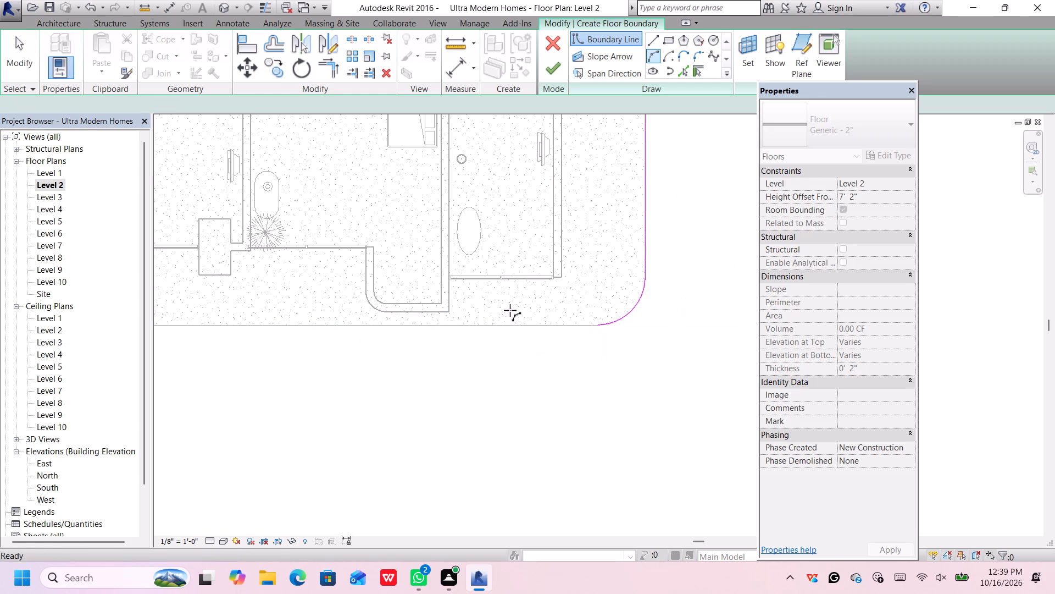
Draw a straight boundary line about 39'-0" west along the slab's south edge from the end of the southeast arc.
scroll(545, 286, down, 4)
scroll(550, 292, up, 3)
middle_drag(557, 300, 615, 391)
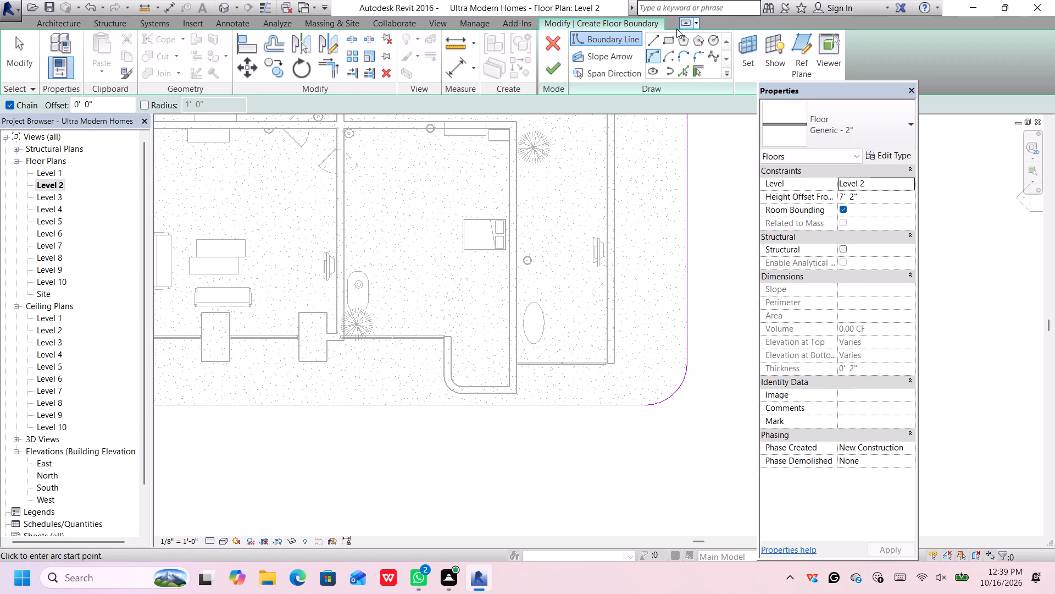
click(654, 35)
scroll(484, 237, down, 2)
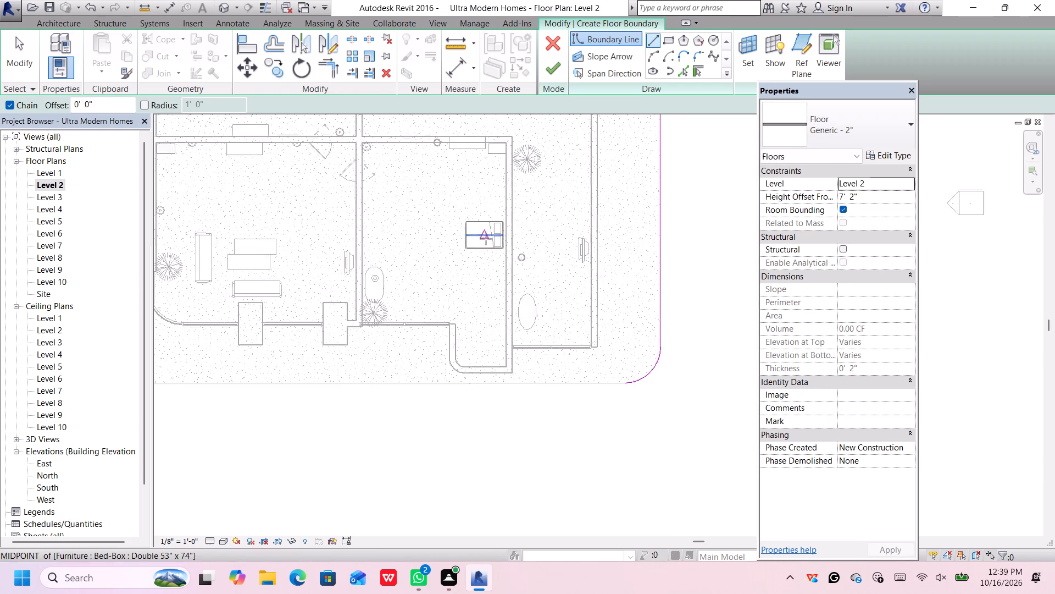
scroll(486, 239, down, 2)
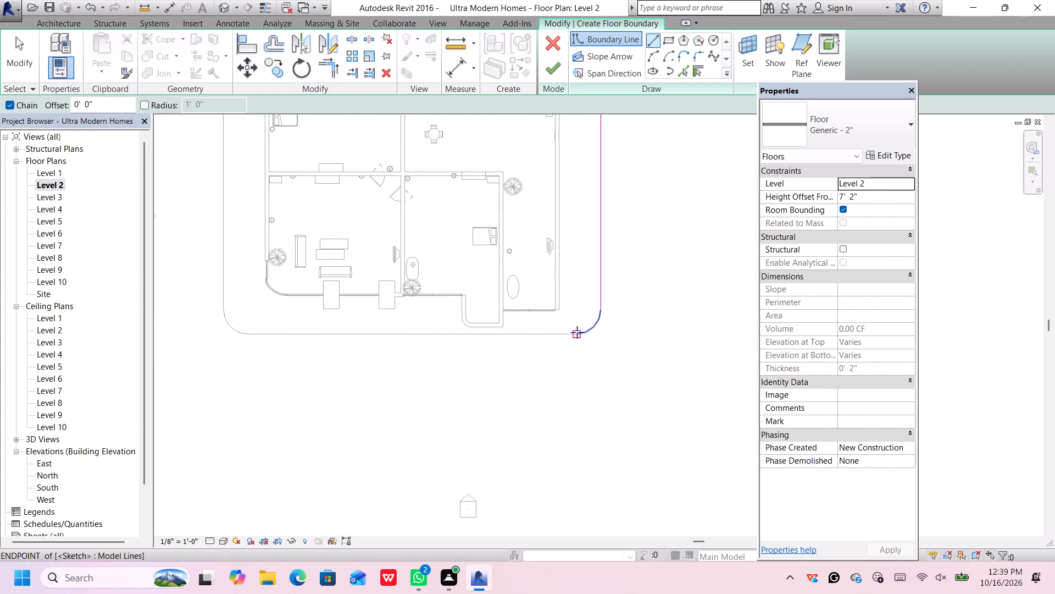
click(578, 333)
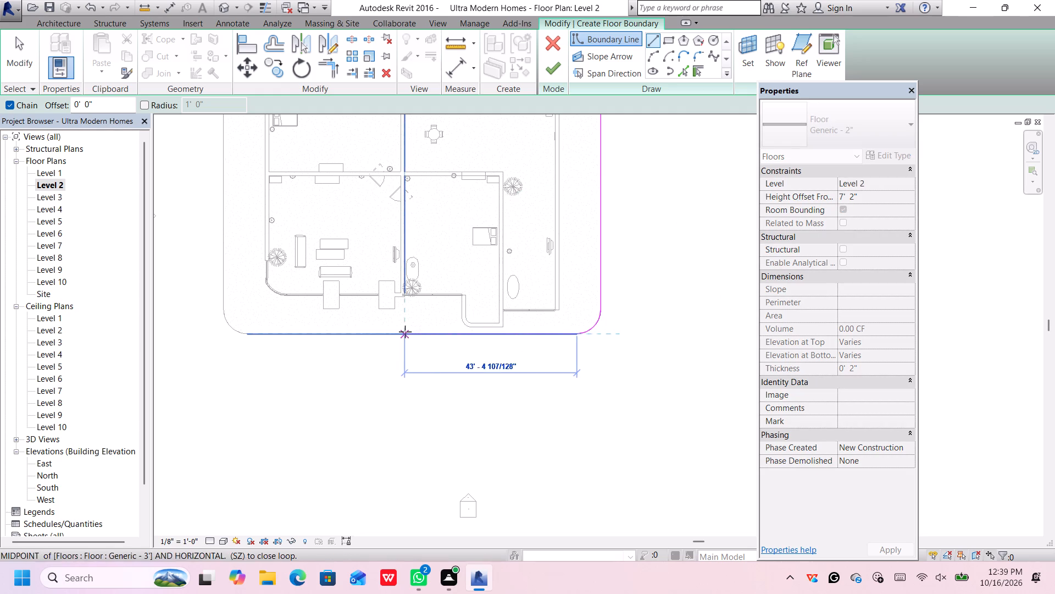
scroll(407, 332, up, 2)
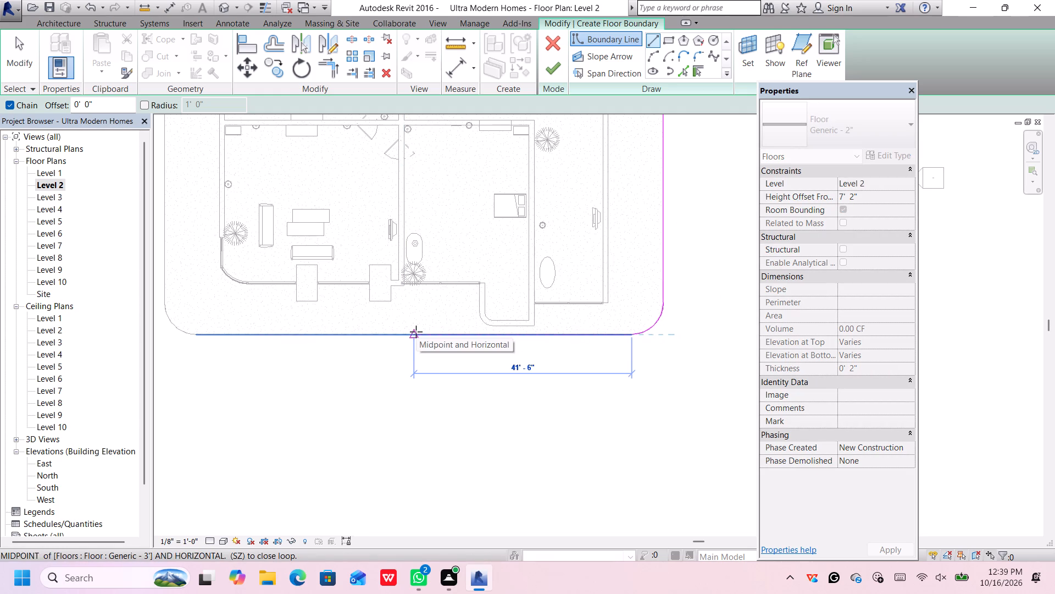
scroll(416, 331, up, 3)
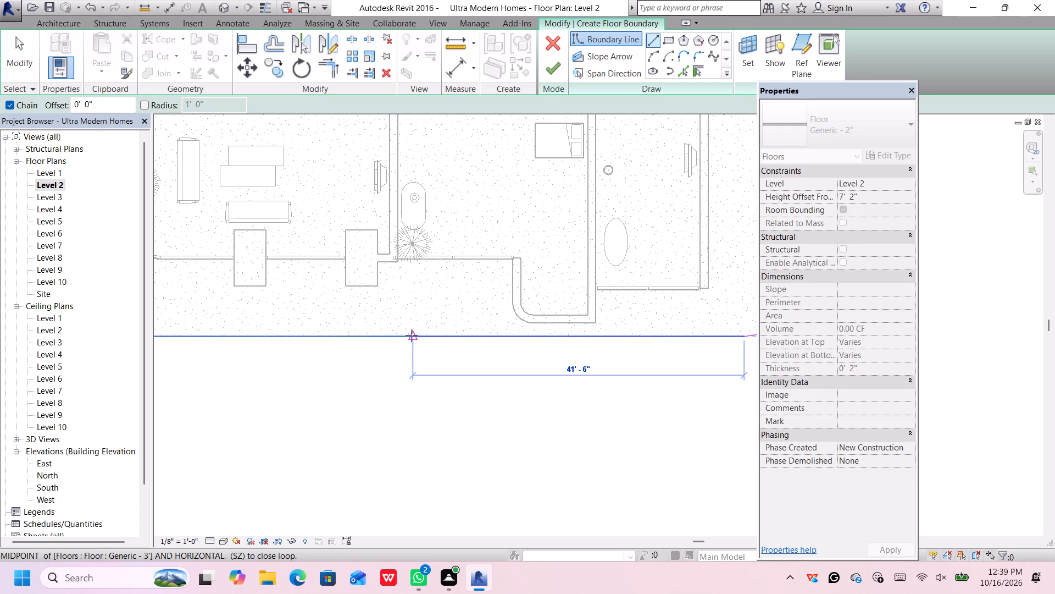
scroll(409, 333, up, 3)
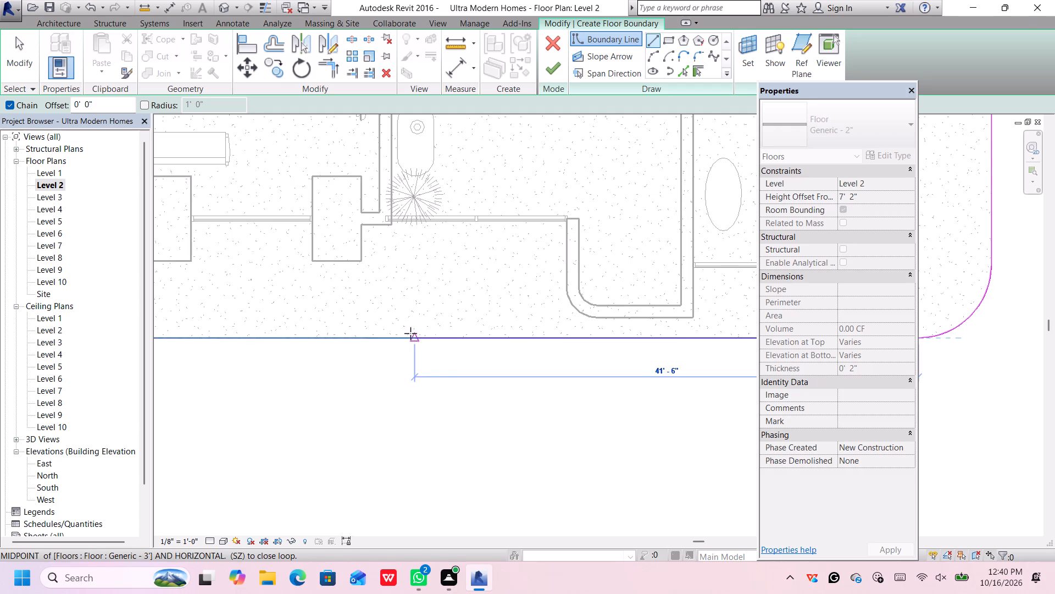
click(445, 339)
key(Escape)
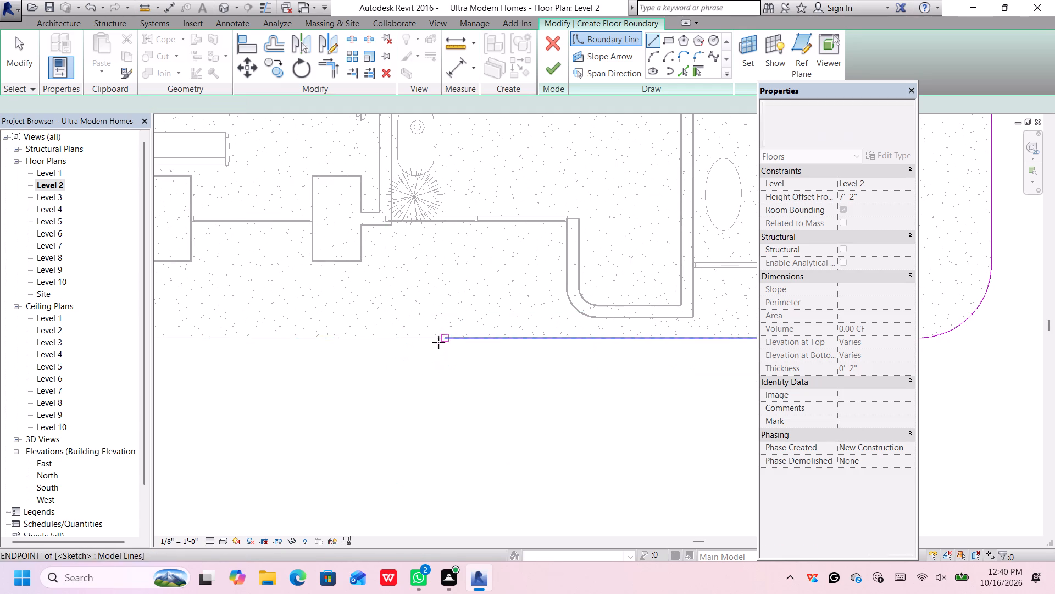
Draw a boundary line about 53'-3" south from the short segment at the north wall, following the central partition past the south wall.
scroll(392, 215, down, 5)
middle_drag(438, 183, 449, 420)
scroll(449, 420, up, 1)
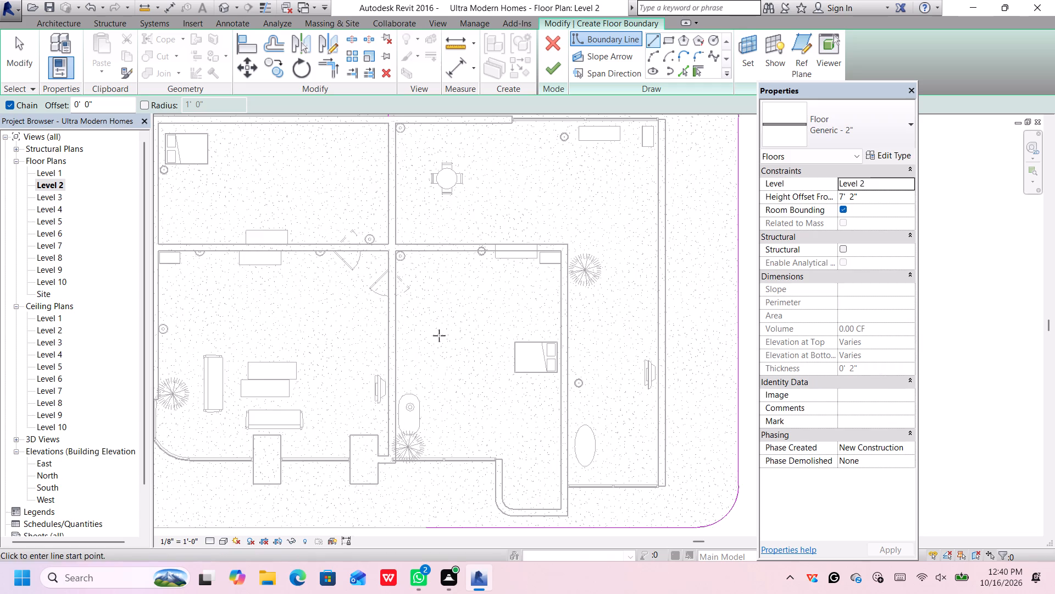
scroll(427, 279, down, 3)
scroll(400, 177, up, 4)
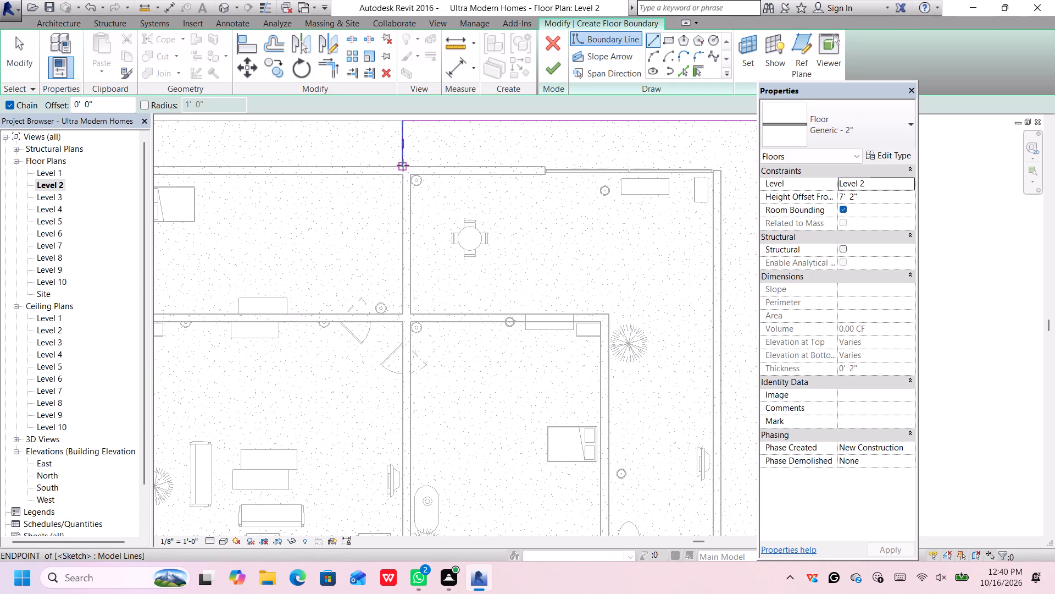
click(403, 165)
scroll(424, 309, down, 5)
middle_drag(426, 383, 414, 318)
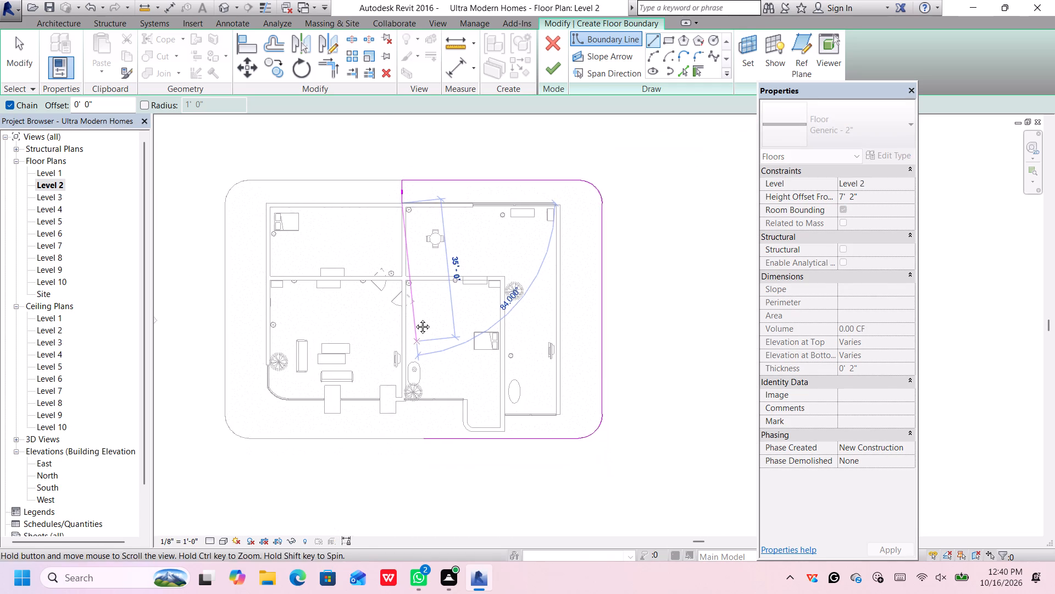
middle_drag(414, 318, 414, 311)
scroll(410, 328, up, 4)
scroll(390, 390, up, 2)
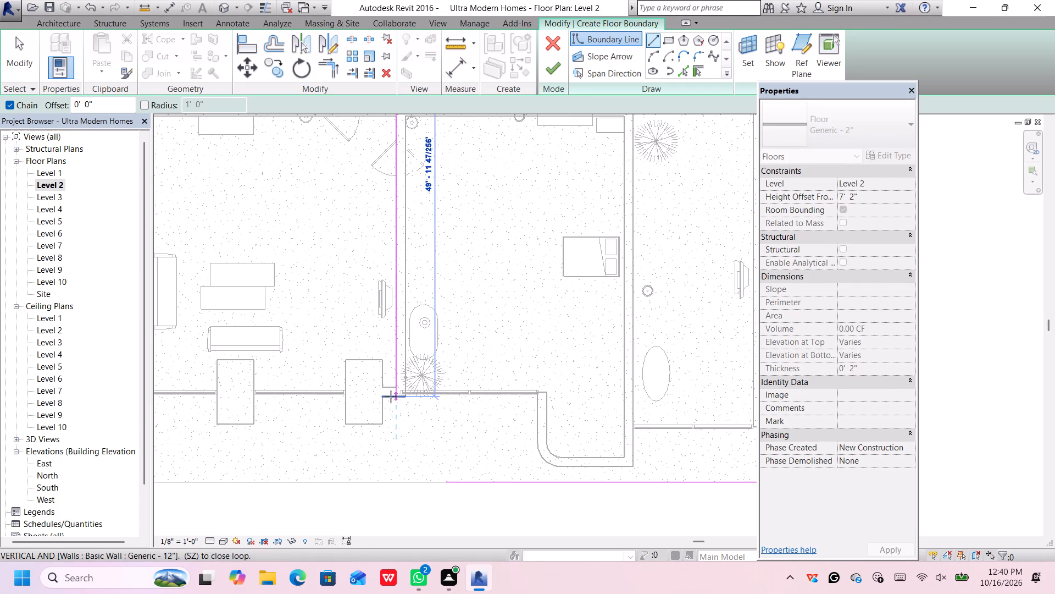
scroll(391, 397, up, 1)
scroll(388, 425, down, 3)
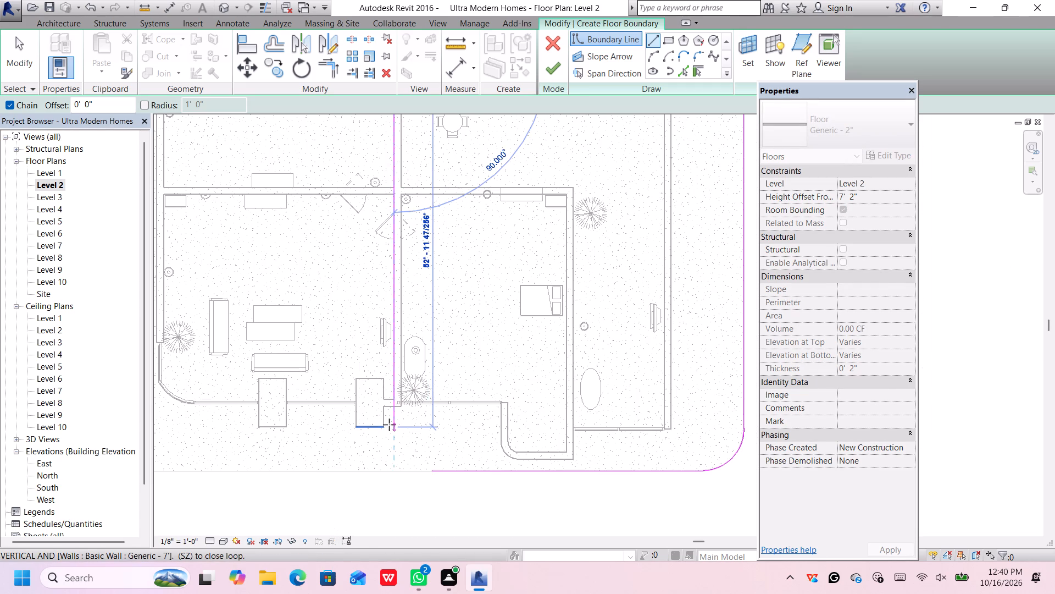
scroll(389, 425, down, 1)
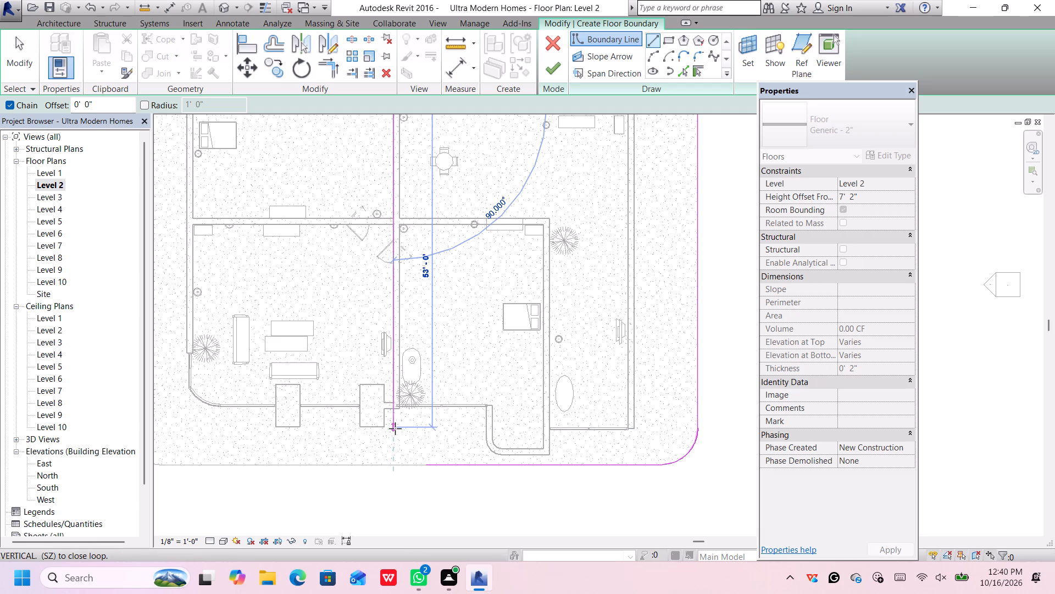
scroll(394, 428, up, 1)
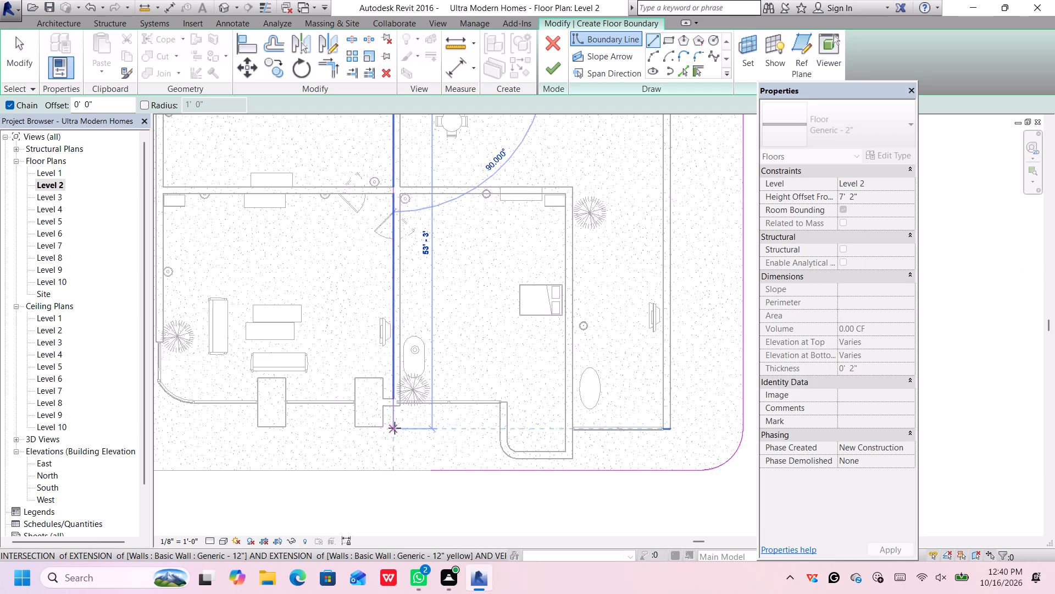
click(395, 428)
key(Escape)
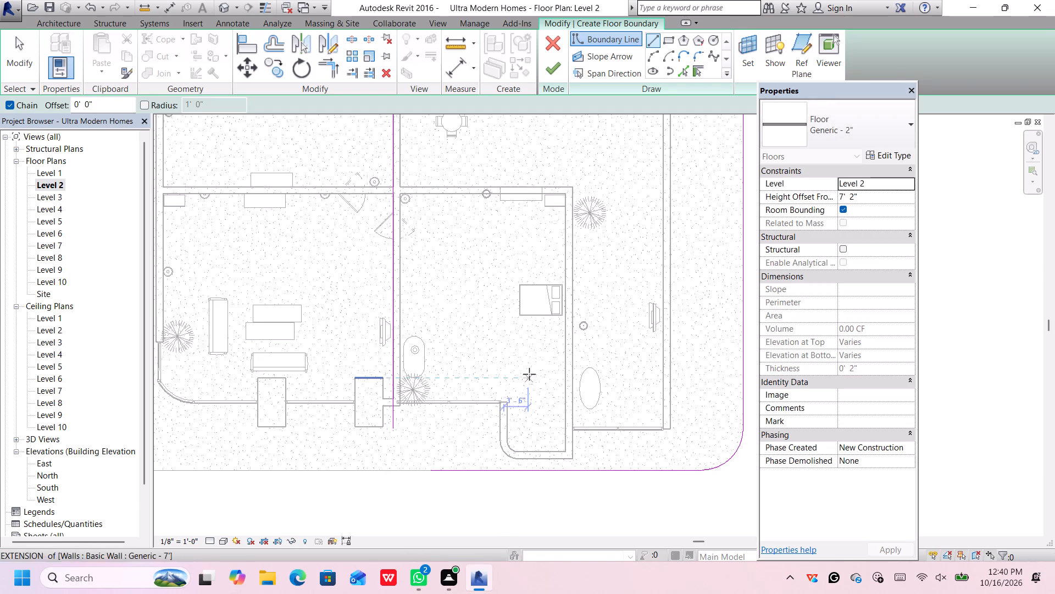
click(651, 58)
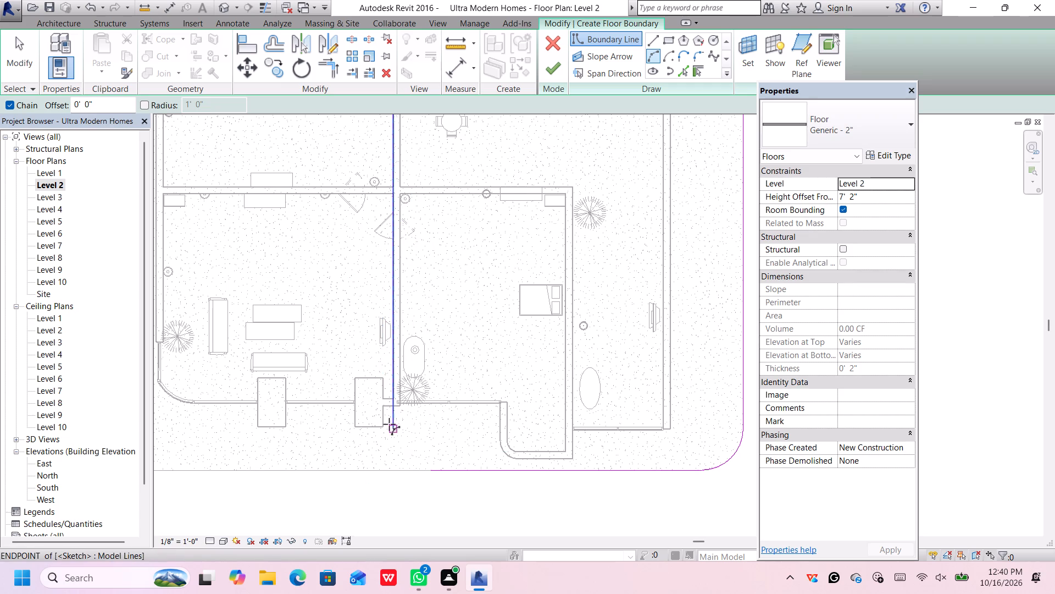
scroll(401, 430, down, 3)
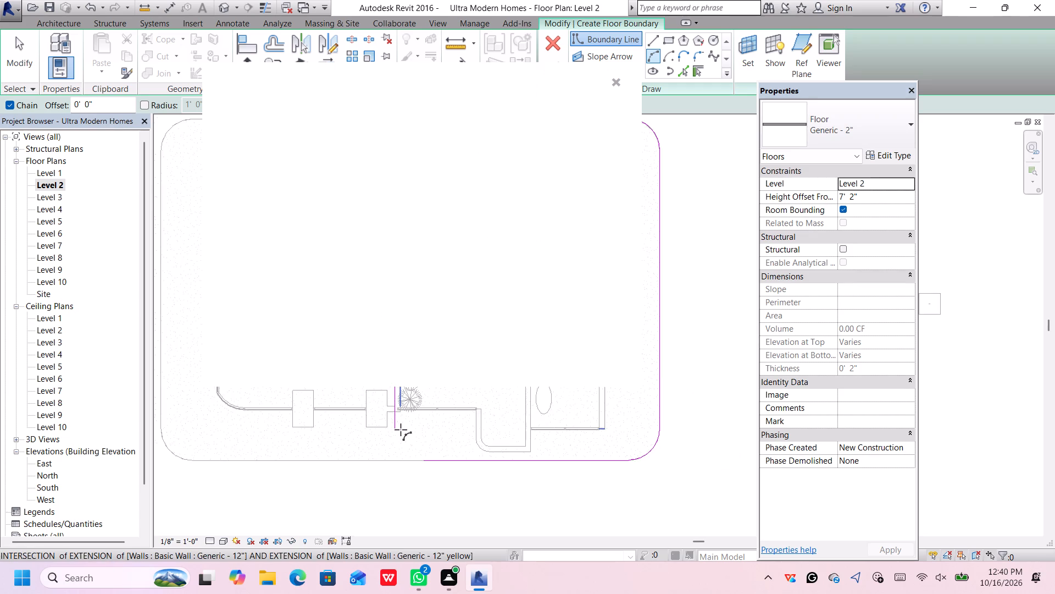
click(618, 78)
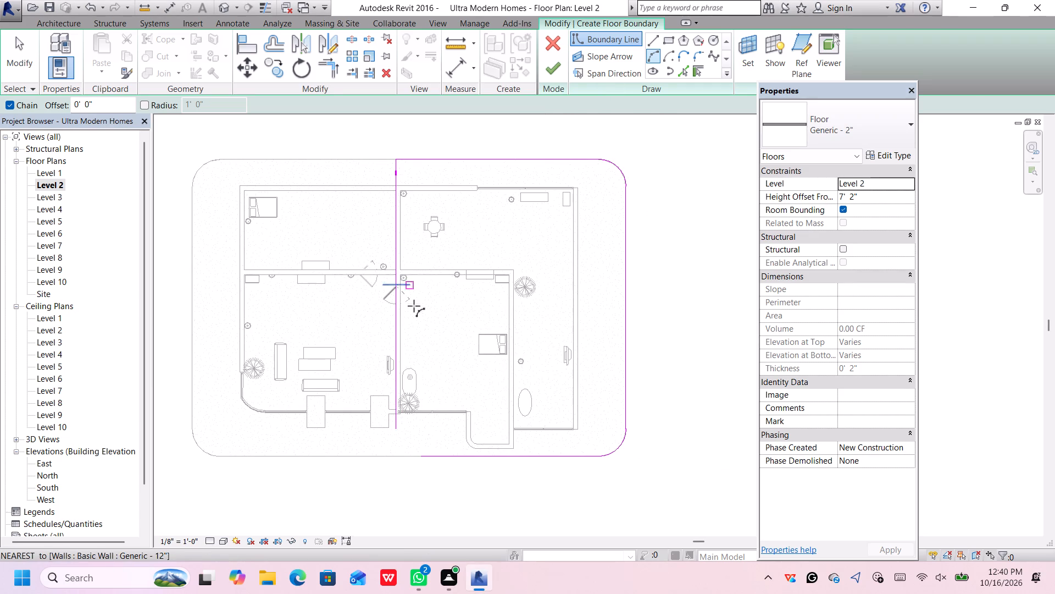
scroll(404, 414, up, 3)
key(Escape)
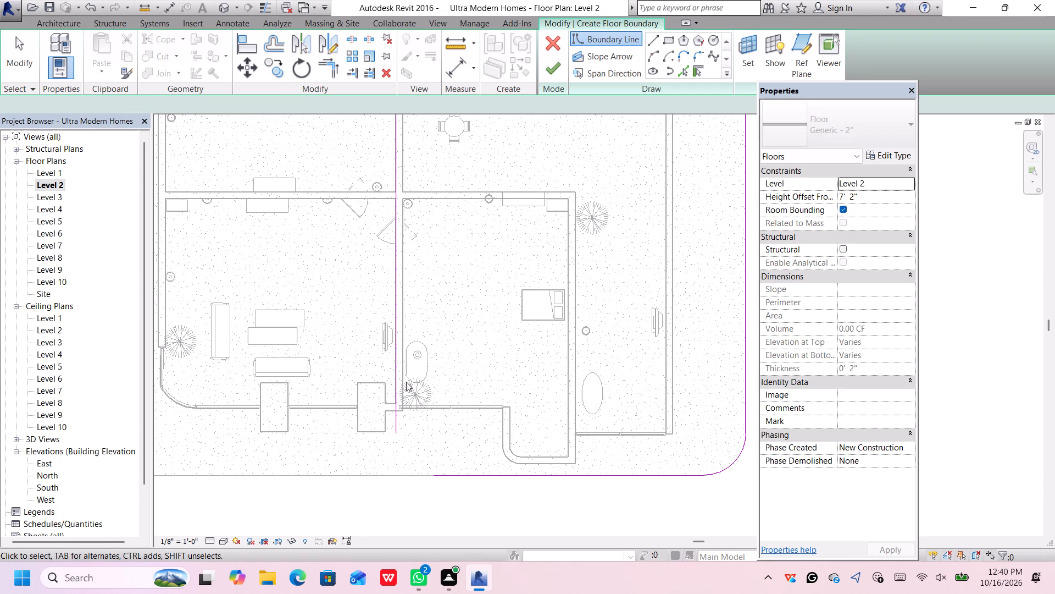
Draw a second vertical boundary line about 55'-8" north from the east face of the thick pier beside the partition to the slab's north edge.
click(653, 37)
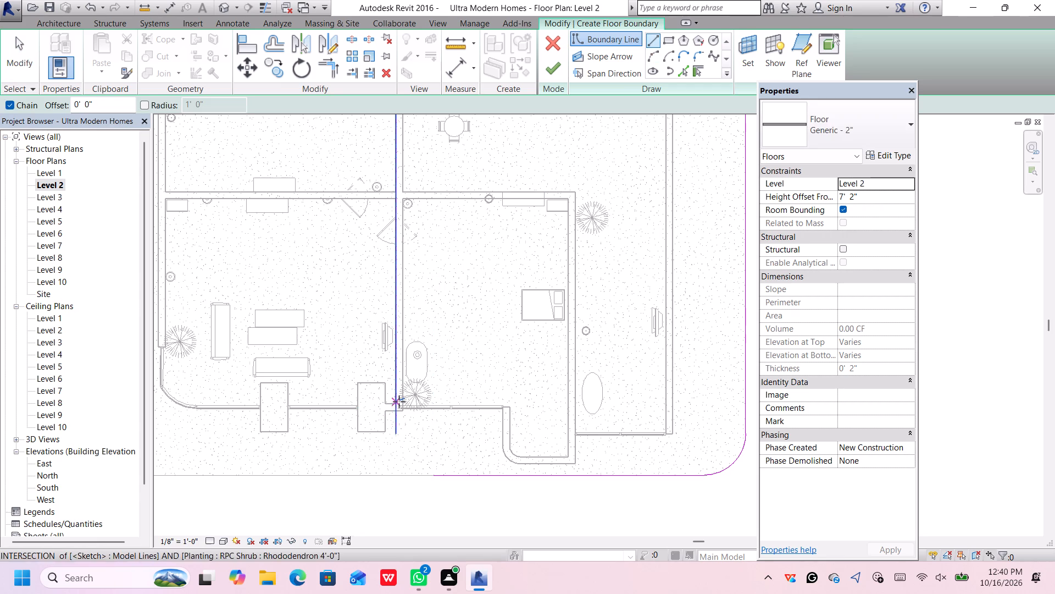
scroll(391, 413, up, 3)
click(384, 409)
scroll(409, 283, down, 5)
middle_drag(409, 285, 453, 477)
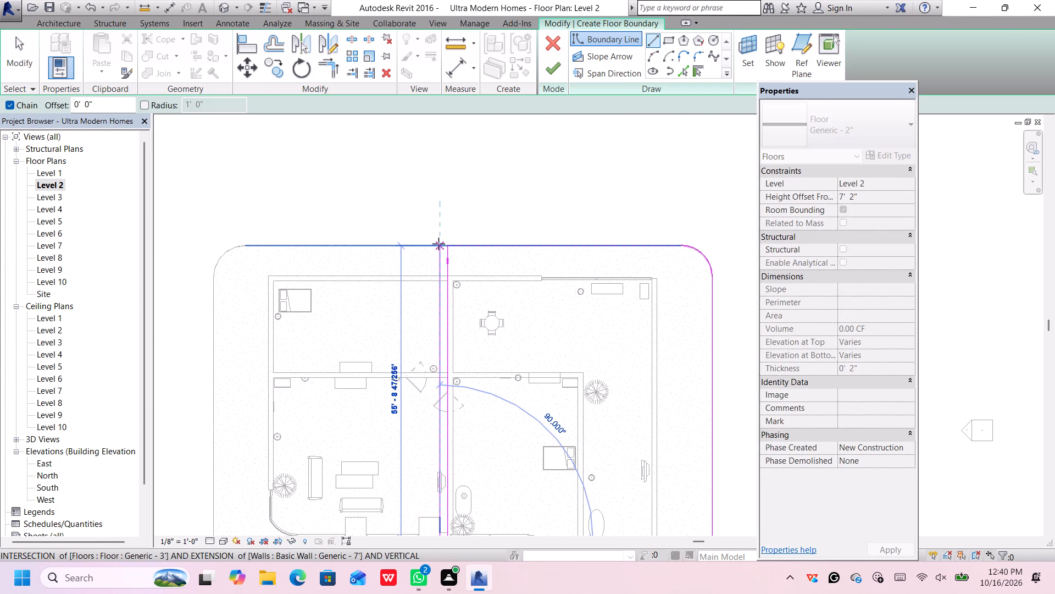
click(438, 244)
key(Escape)
Draw a 3'-0" boundary line south down the pier's east face, from the wall junction to the pier's southeast corner.
scroll(460, 280, down, 5)
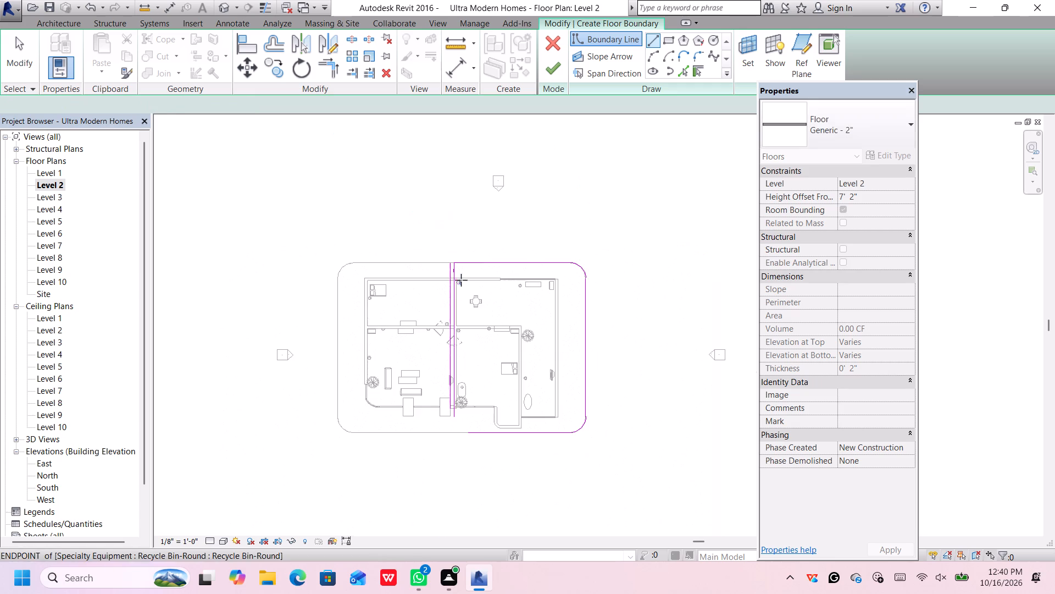
middle_drag(457, 392, 432, 328)
scroll(439, 345, up, 11)
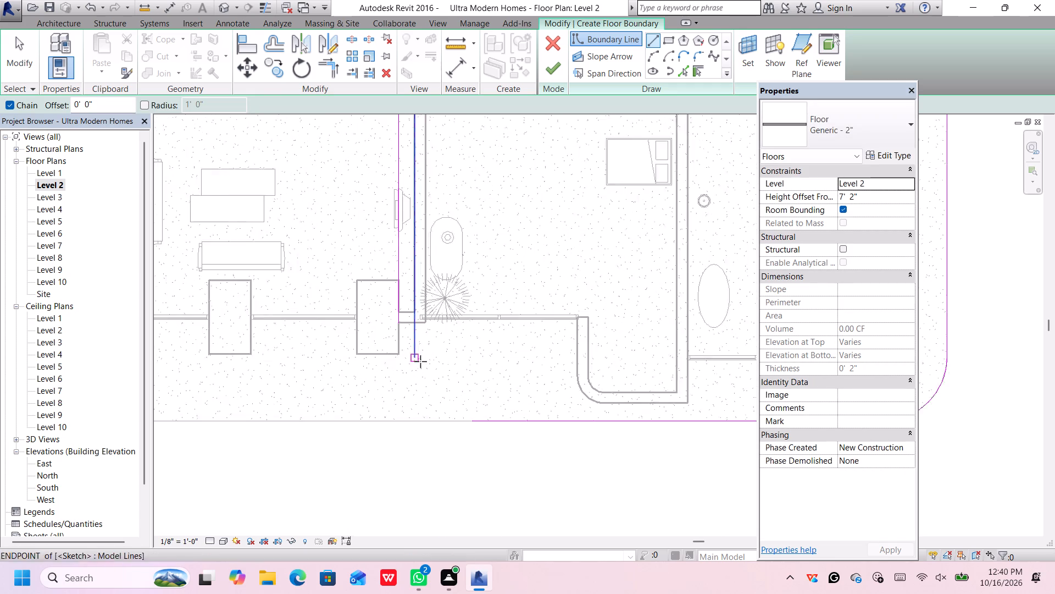
scroll(388, 359, up, 3)
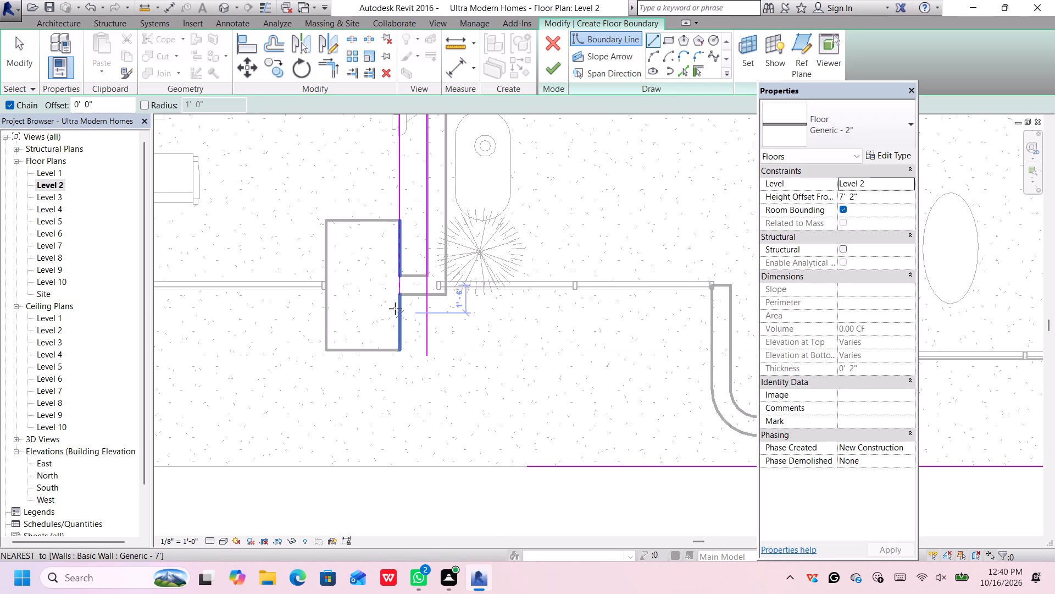
click(400, 294)
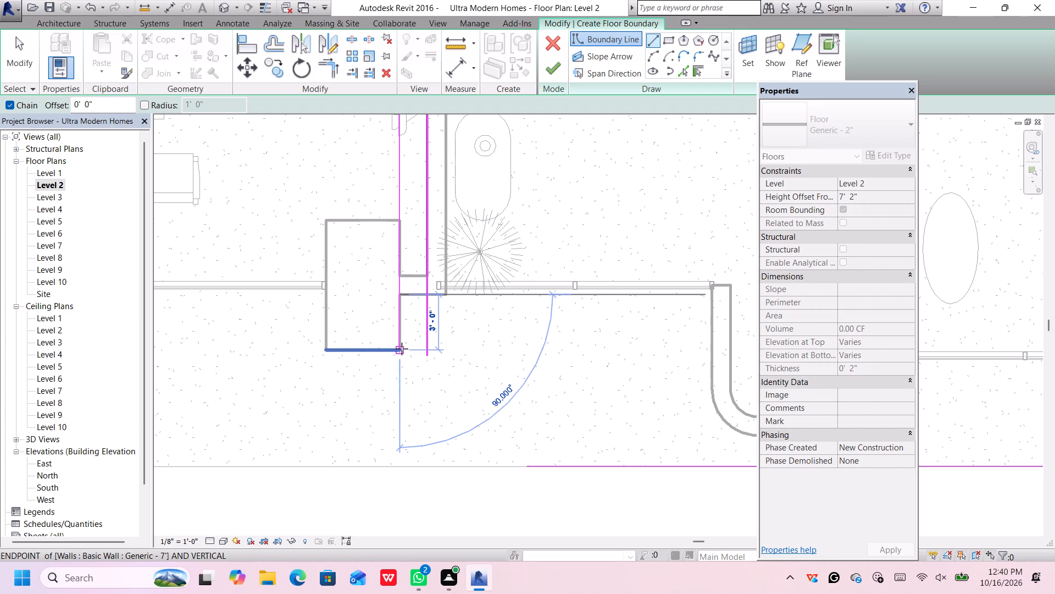
click(403, 349)
key(Escape)
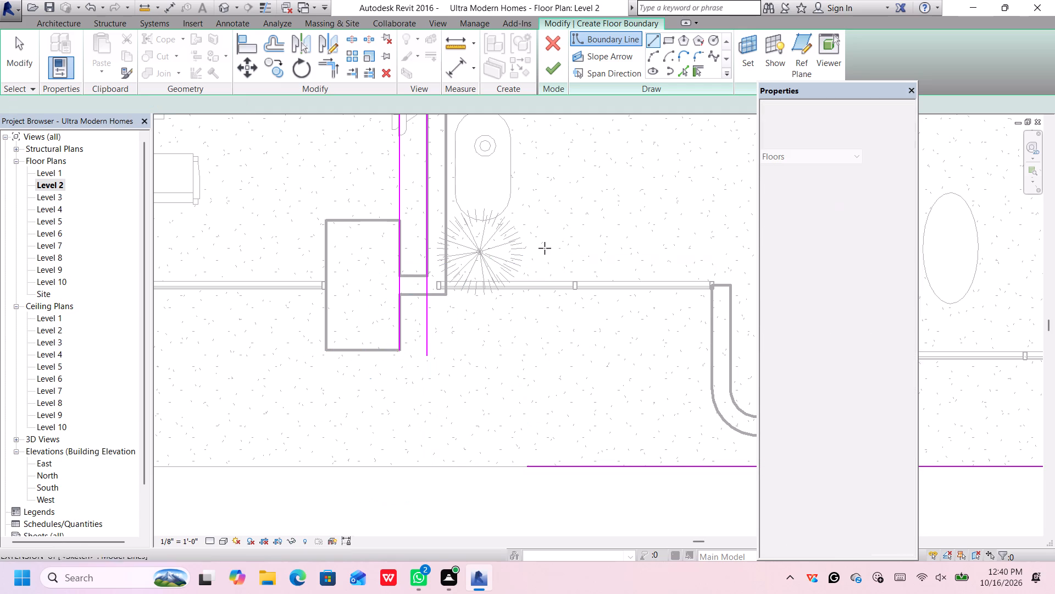
Connect the pier's southeast corner to the west end of the south boundary line with a tangent start-end-radius arc of about 6'-11" radius.
click(656, 52)
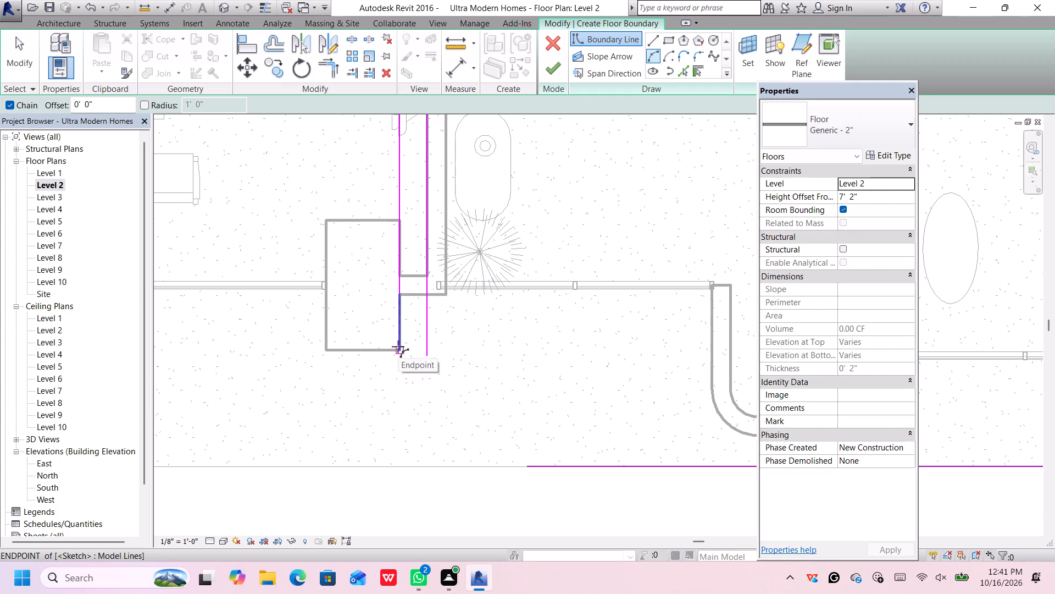
click(398, 348)
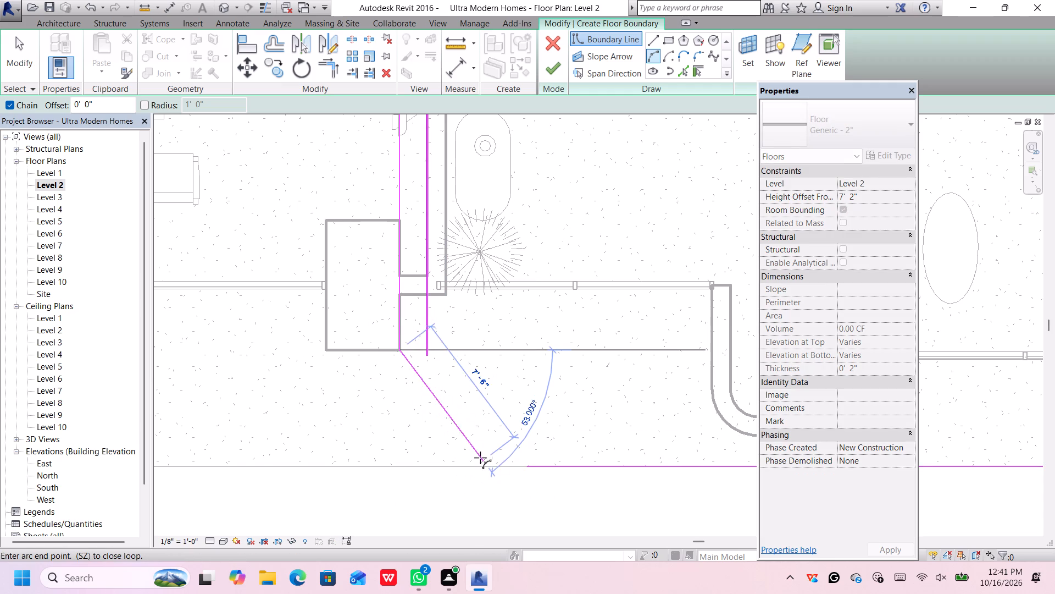
click(529, 466)
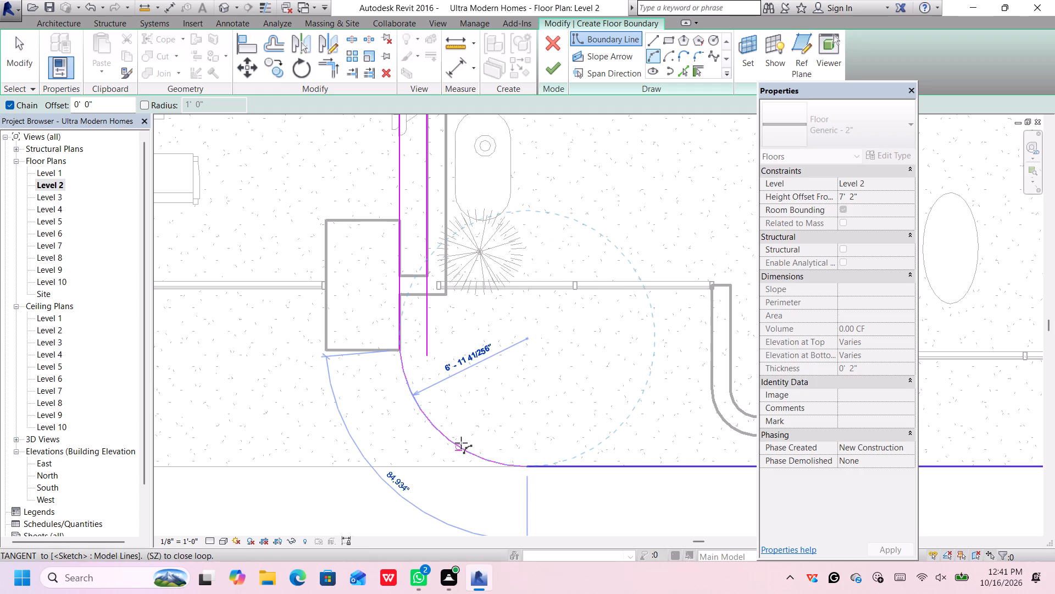
click(461, 443)
scroll(471, 435, down, 9)
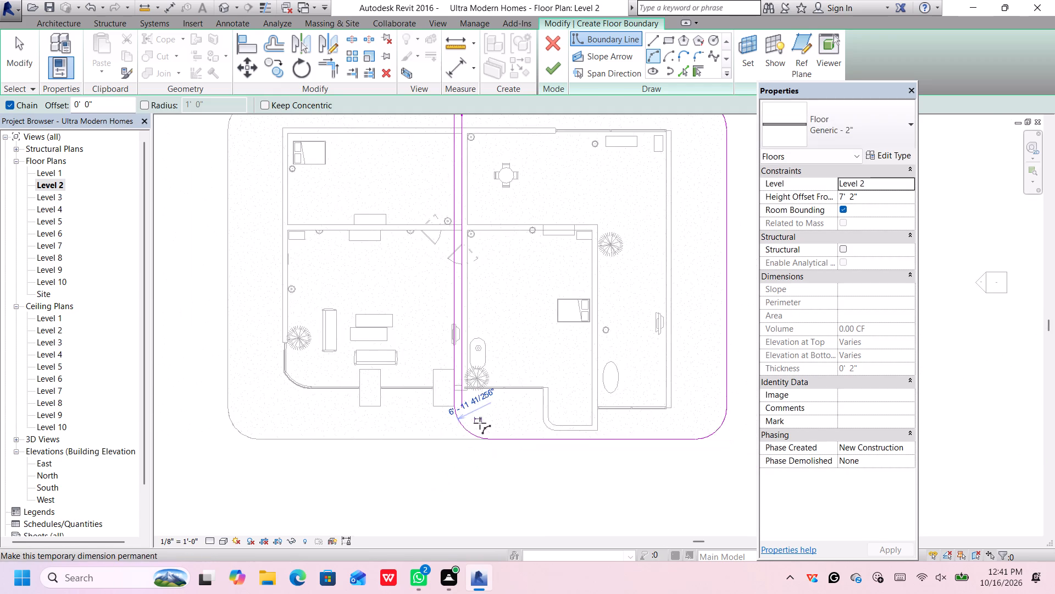
scroll(480, 423, down, 2)
key(Escape)
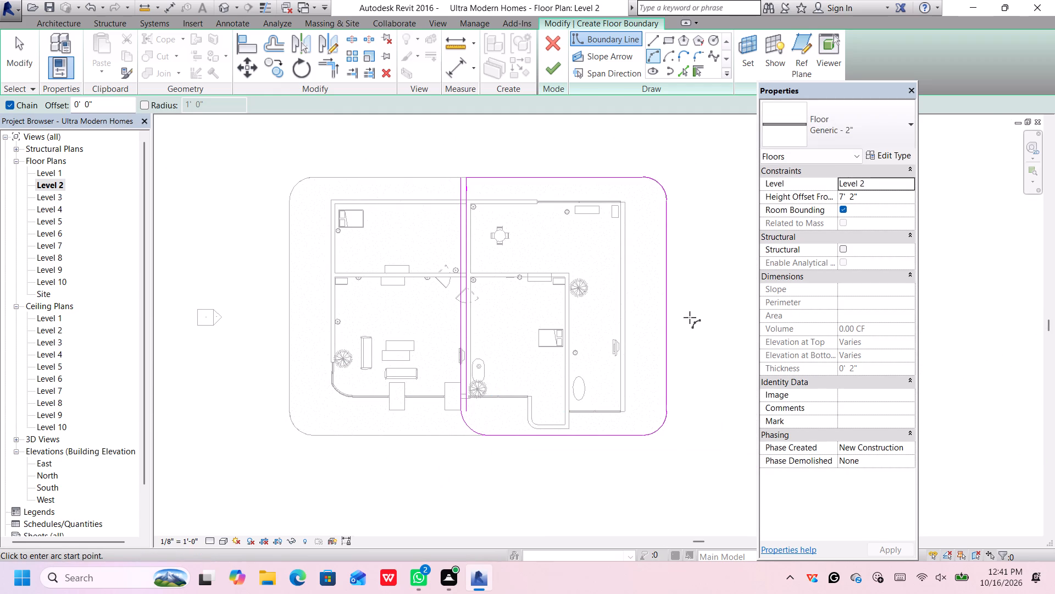
key(Escape)
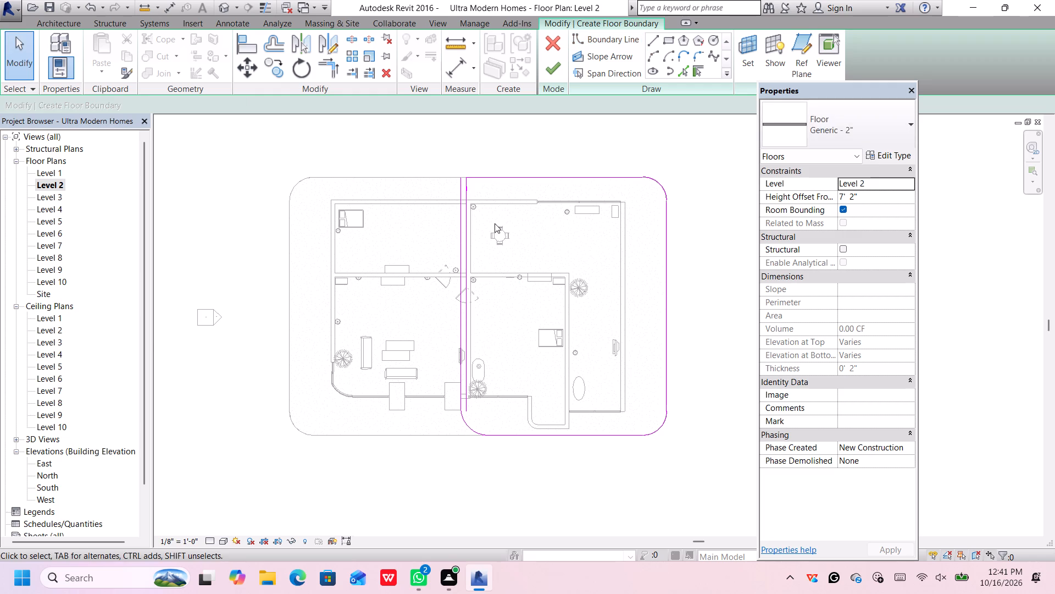
Delete the 5'-9" boundary segment north of the north wall and the 53'-3" boundary line continuing south along the central partition.
scroll(477, 207, up, 1)
scroll(469, 197, down, 1)
scroll(469, 197, up, 1)
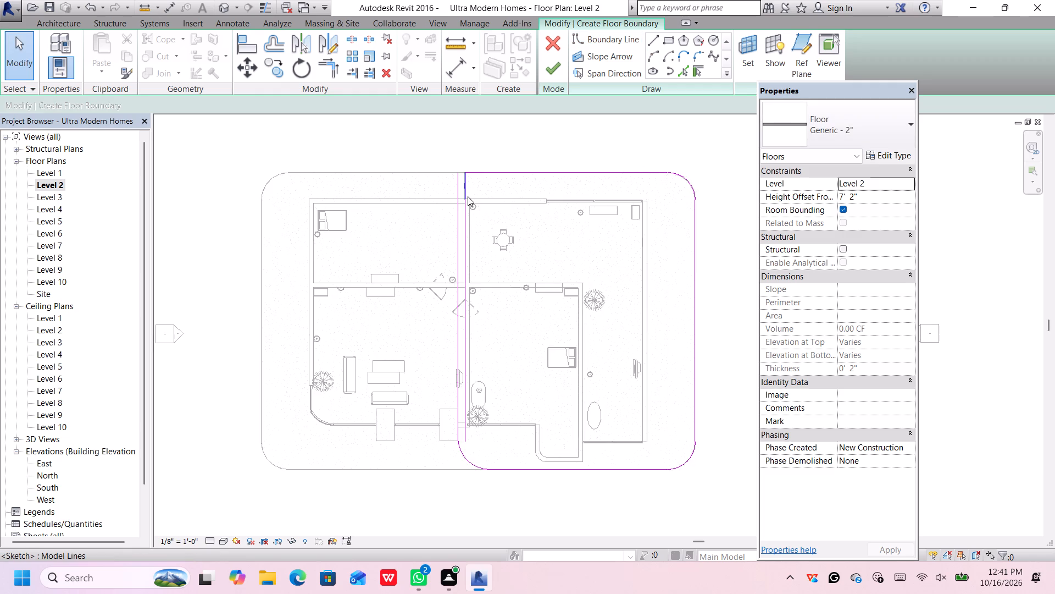
scroll(467, 193, up, 3)
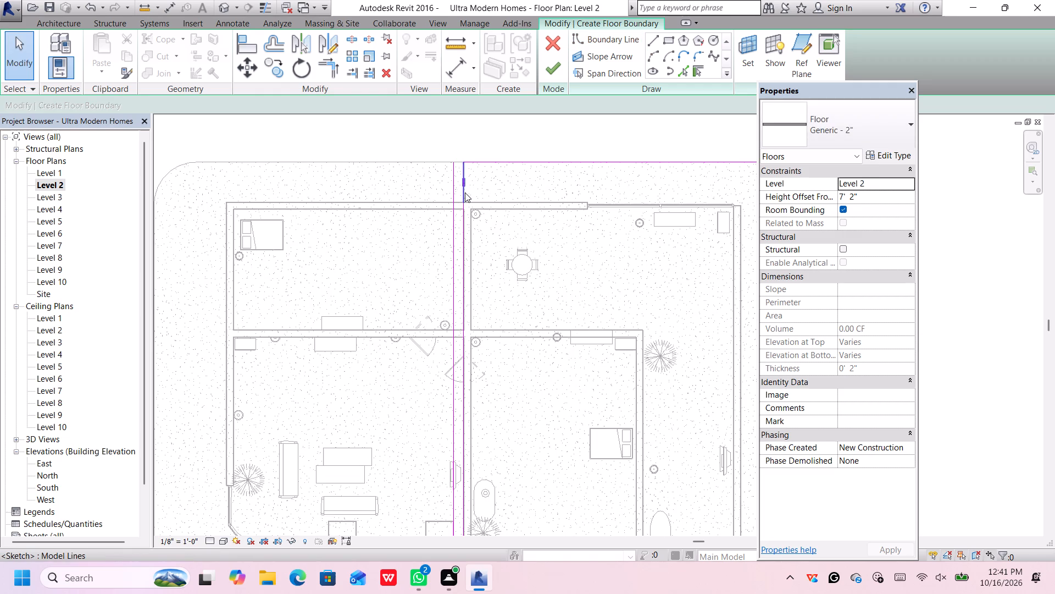
click(464, 193)
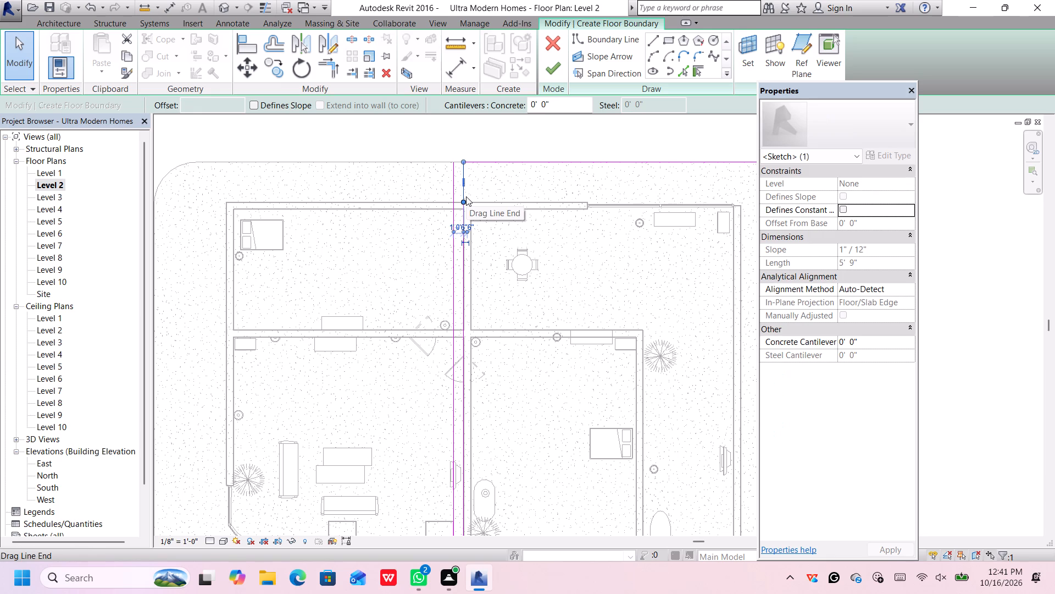
key(Delete)
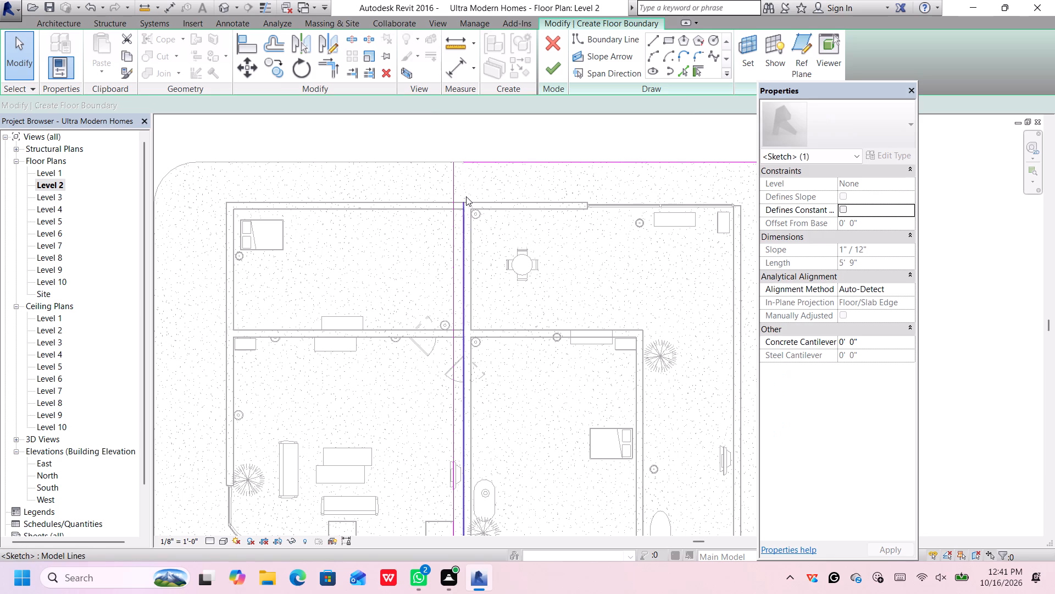
click(462, 224)
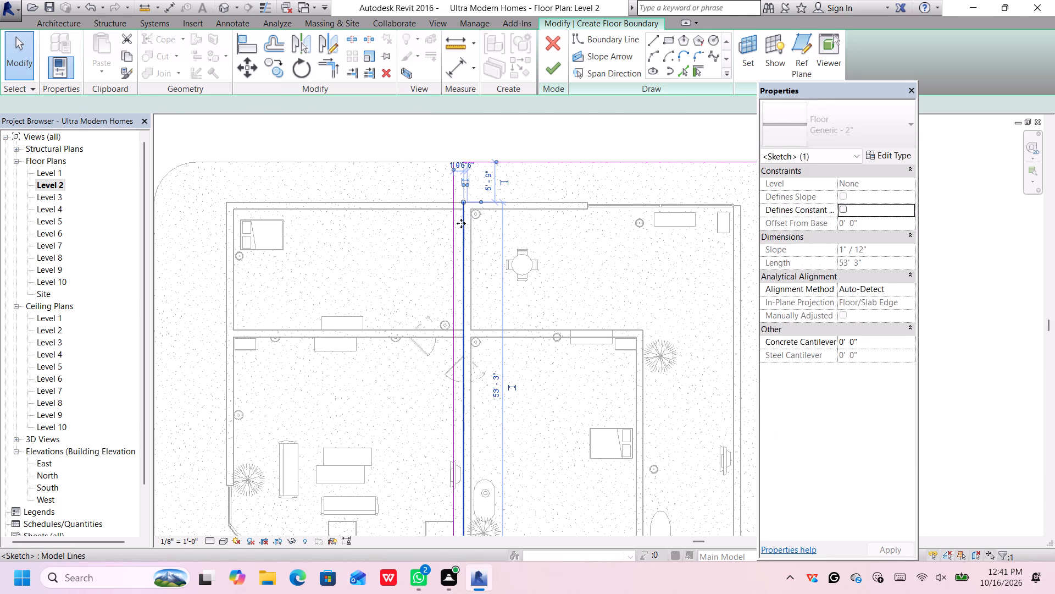
key(Delete)
Select the remaining vertical boundary line running from the slab's north edge to the pier beside the central partition.
scroll(470, 234, down, 7)
scroll(487, 366, up, 6)
scroll(441, 338, up, 1)
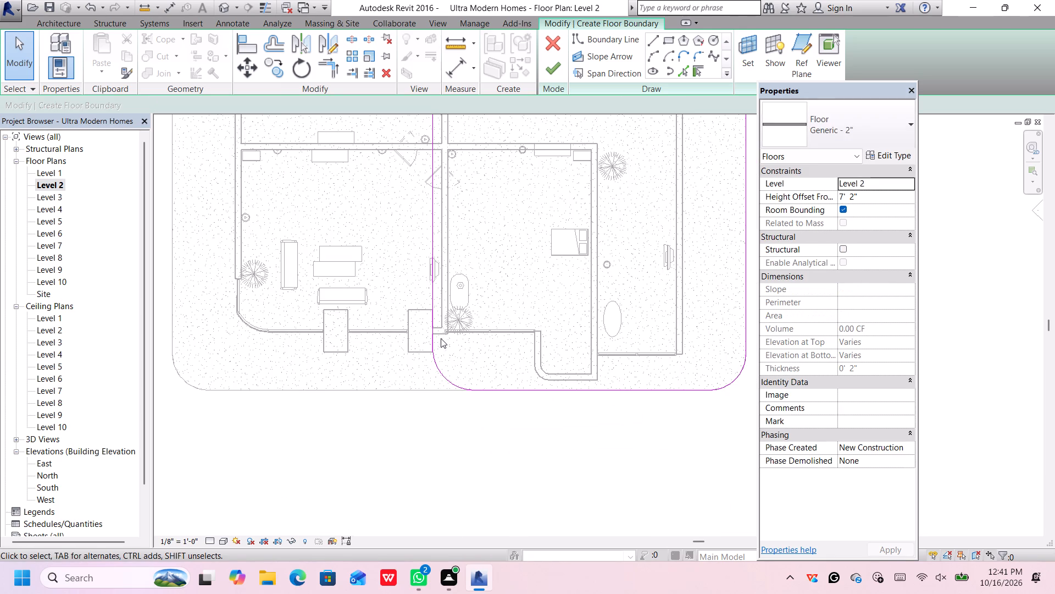
middle_drag(442, 343, 443, 364)
scroll(442, 364, up, 4)
scroll(442, 363, down, 8)
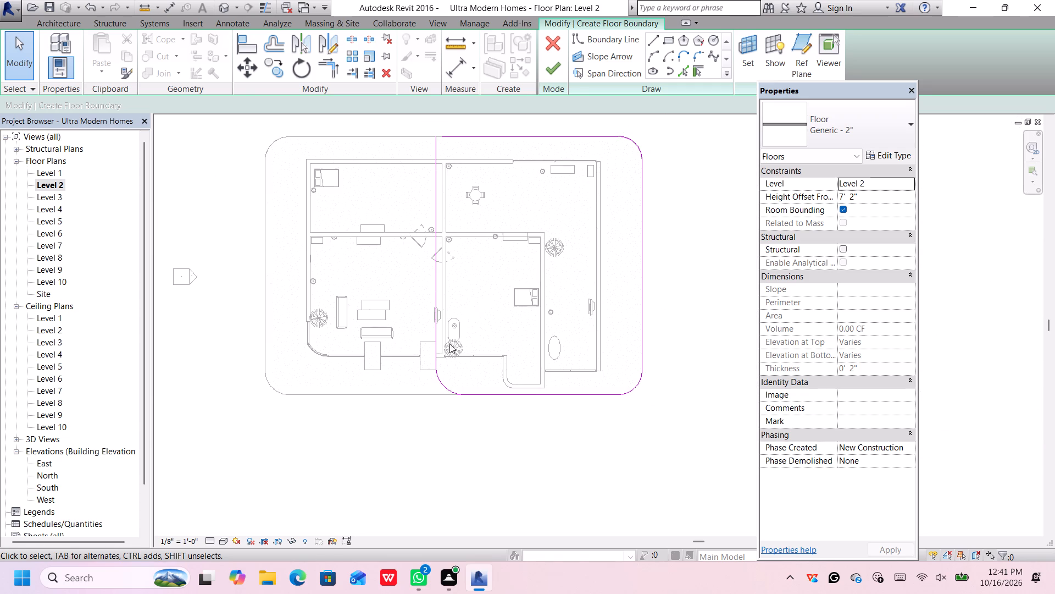
middle_drag(504, 232, 506, 315)
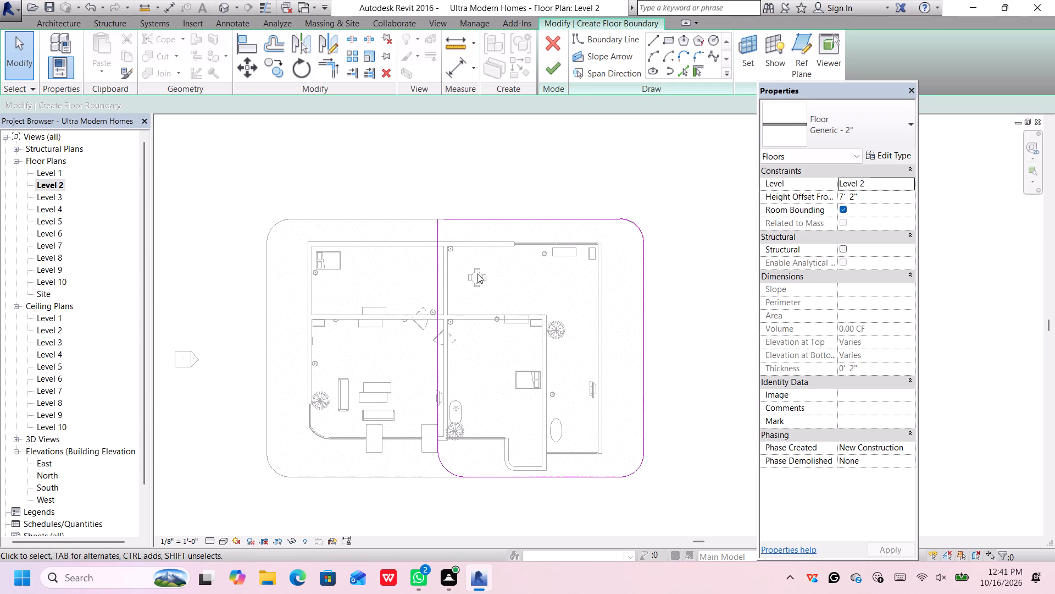
scroll(433, 343, up, 1)
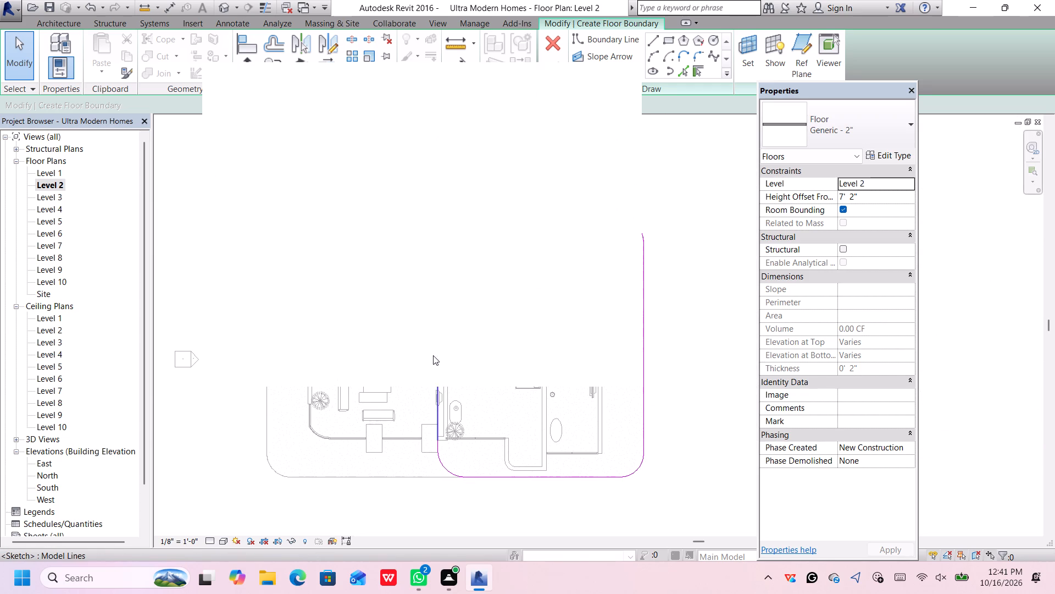
click(615, 81)
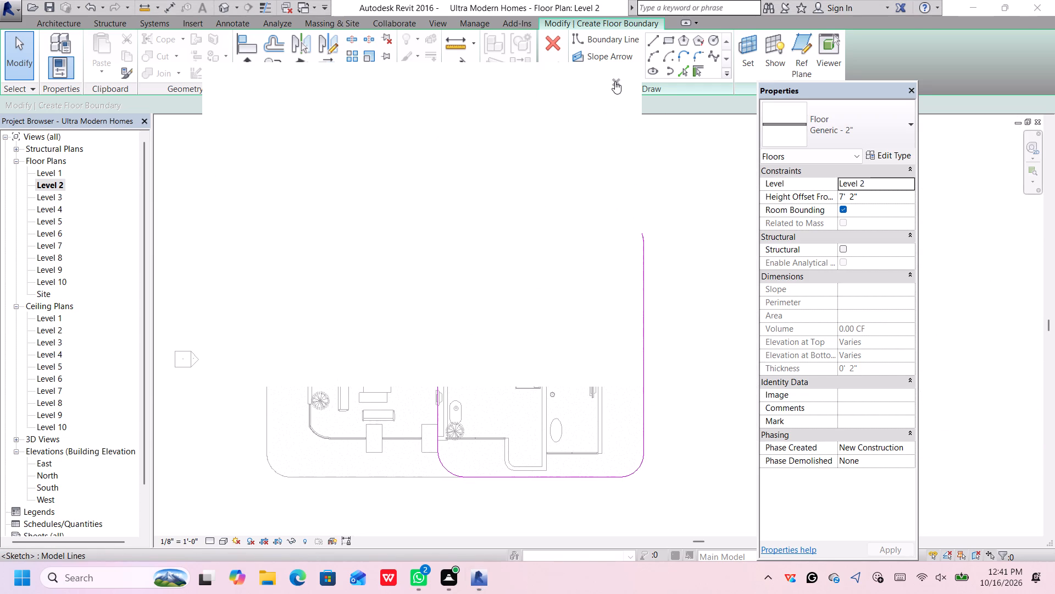
scroll(432, 276, up, 1)
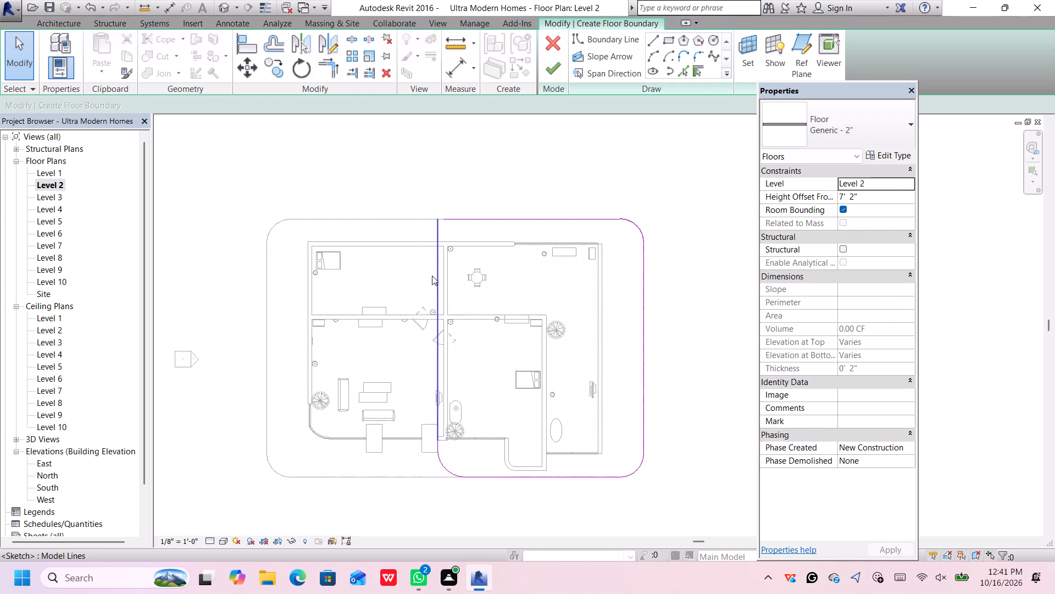
click(437, 280)
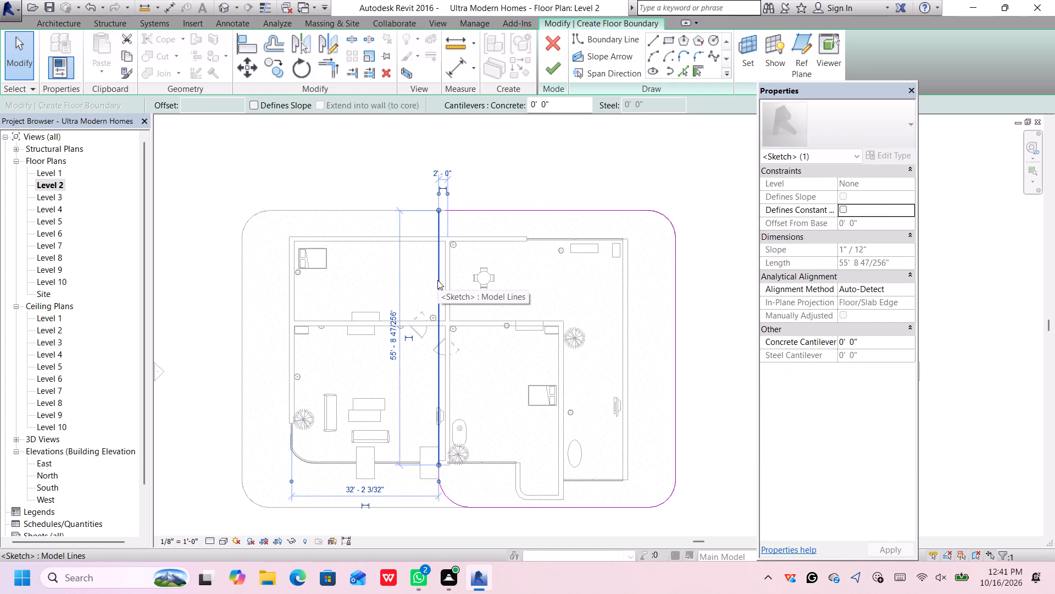
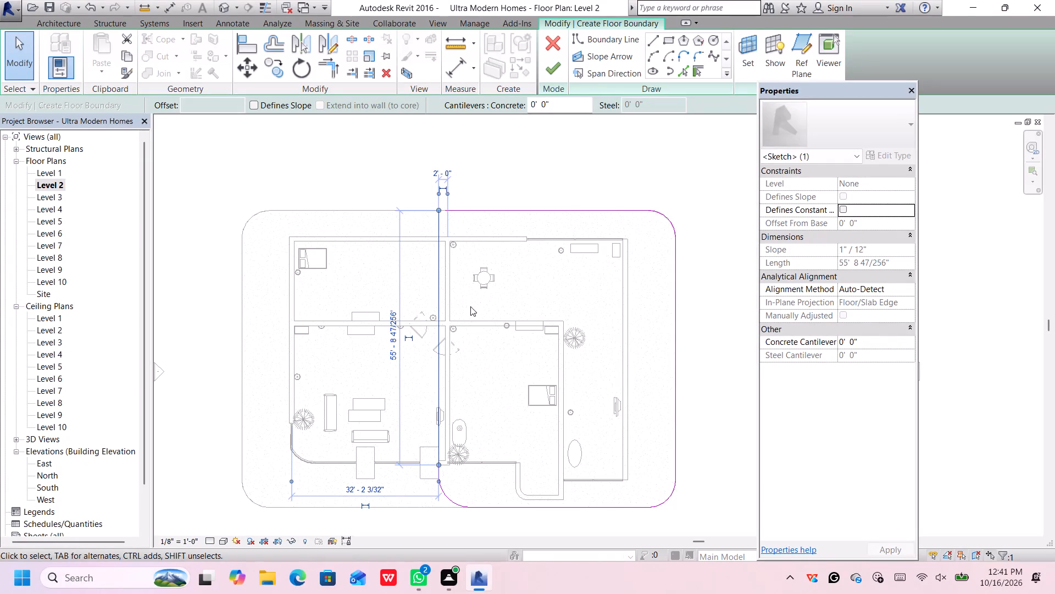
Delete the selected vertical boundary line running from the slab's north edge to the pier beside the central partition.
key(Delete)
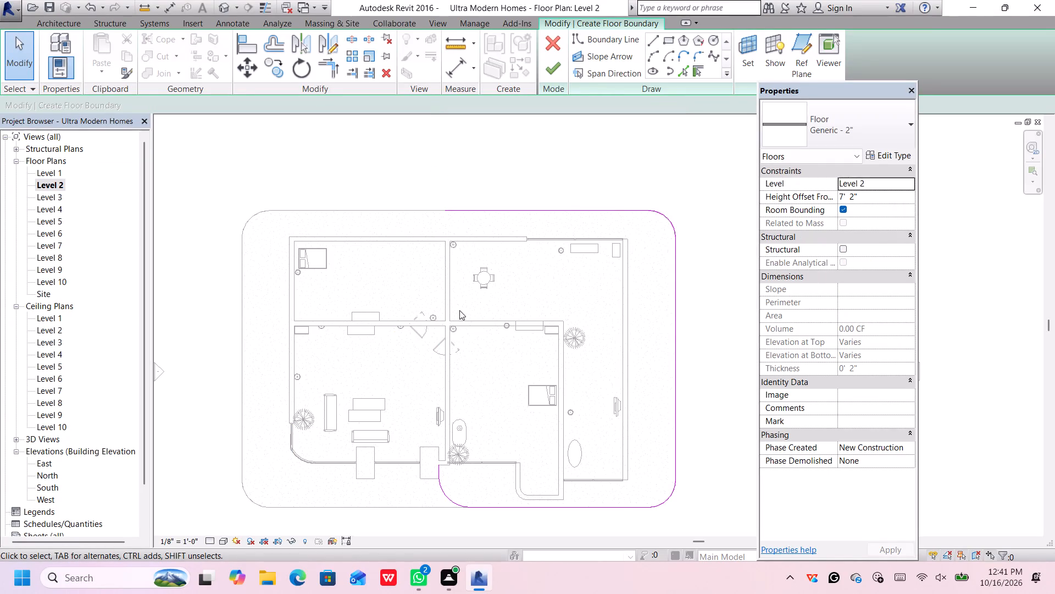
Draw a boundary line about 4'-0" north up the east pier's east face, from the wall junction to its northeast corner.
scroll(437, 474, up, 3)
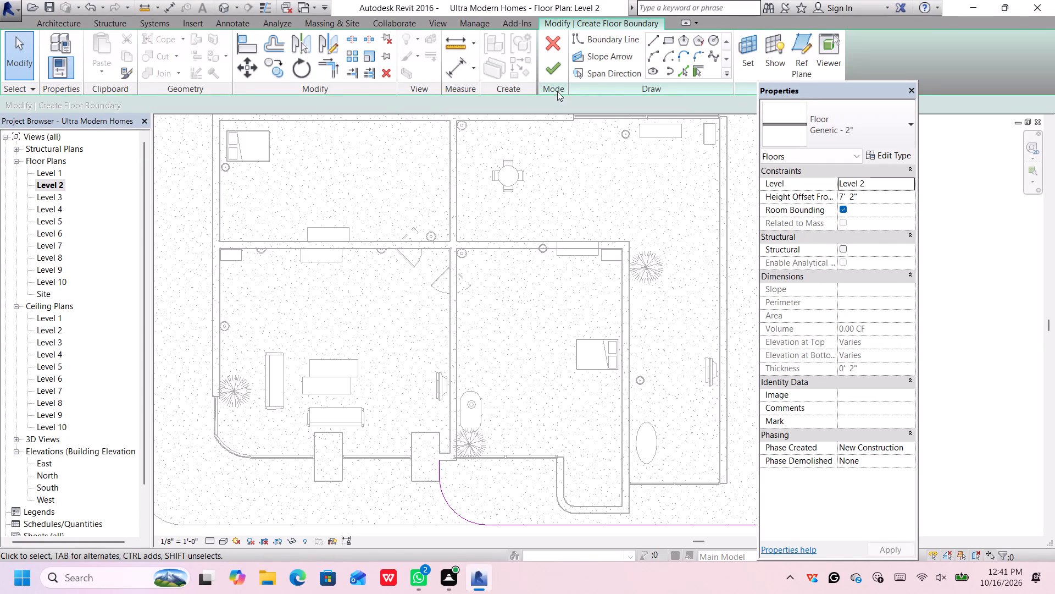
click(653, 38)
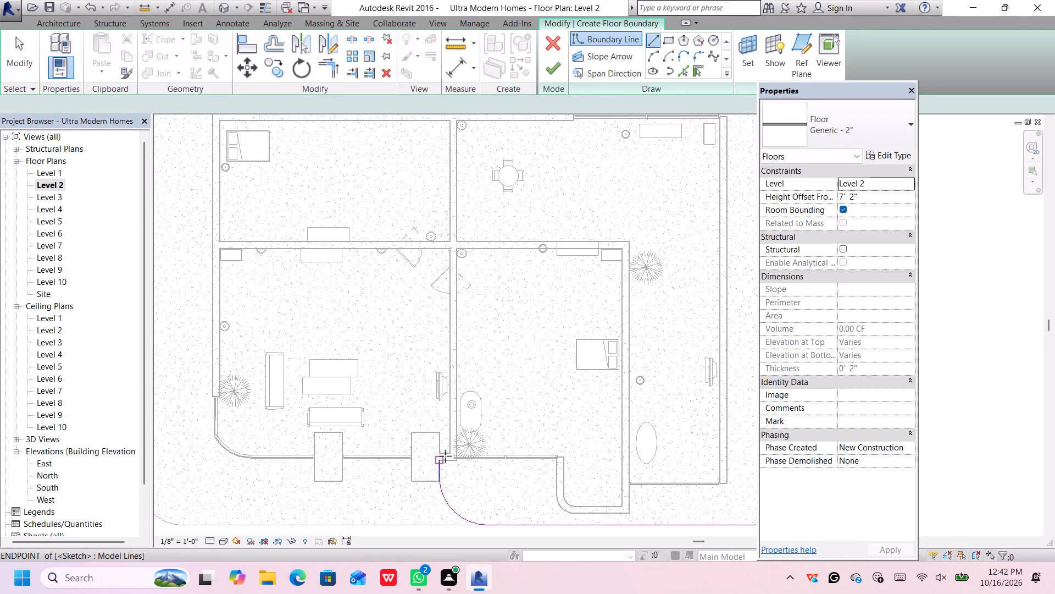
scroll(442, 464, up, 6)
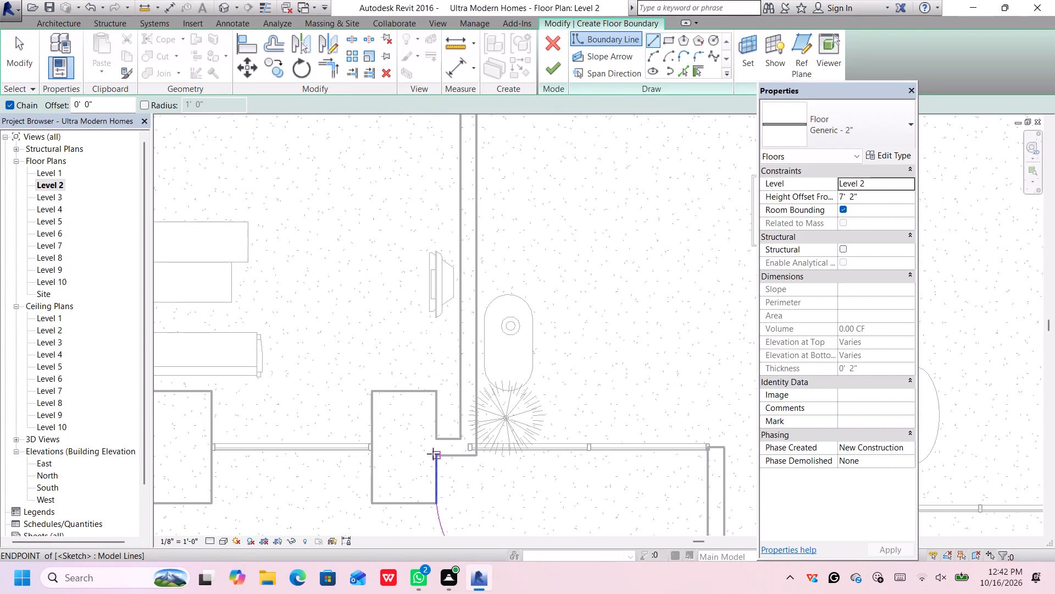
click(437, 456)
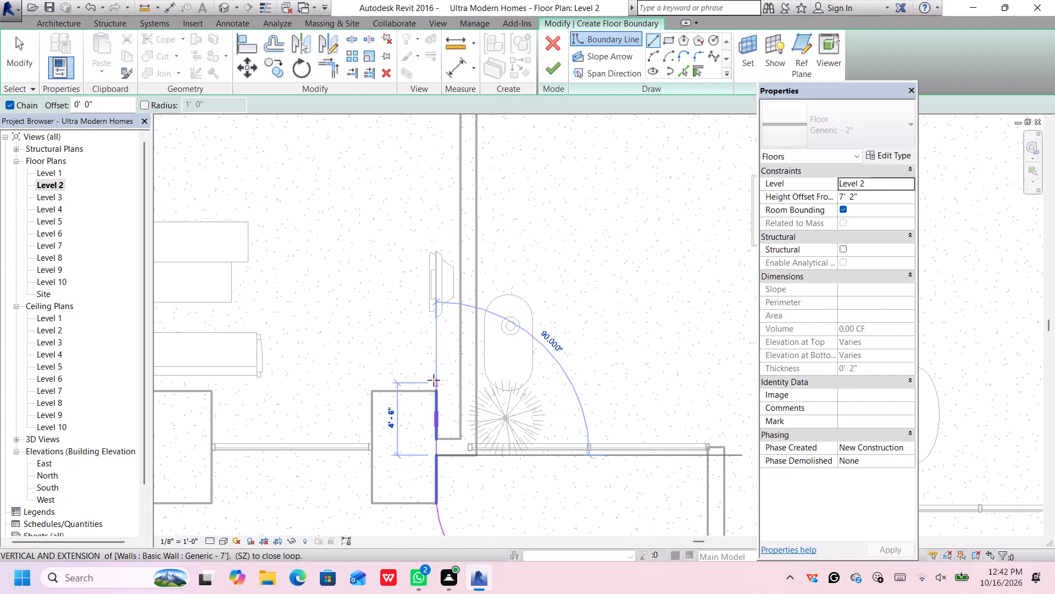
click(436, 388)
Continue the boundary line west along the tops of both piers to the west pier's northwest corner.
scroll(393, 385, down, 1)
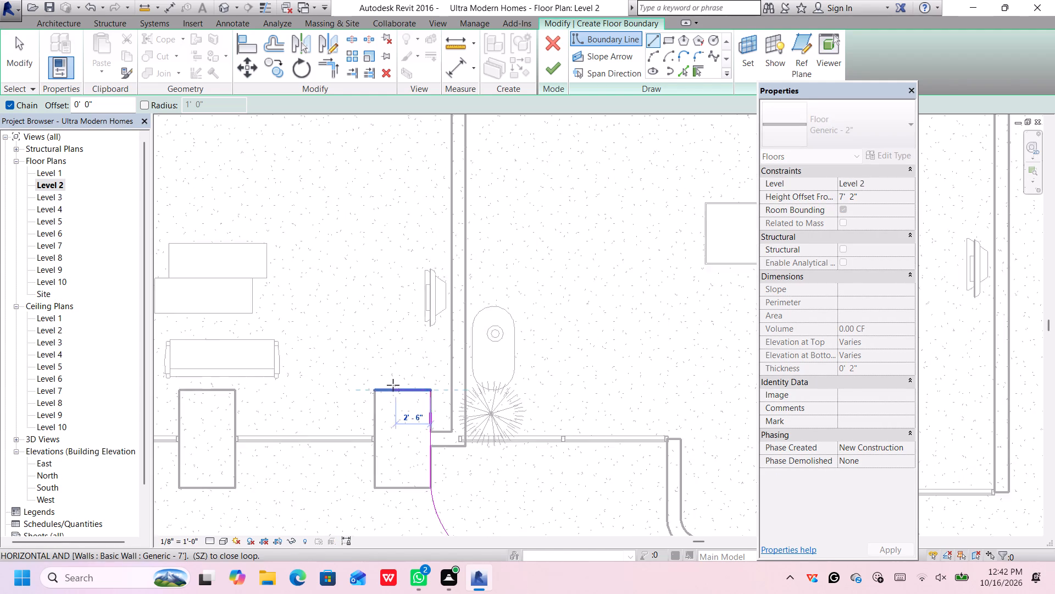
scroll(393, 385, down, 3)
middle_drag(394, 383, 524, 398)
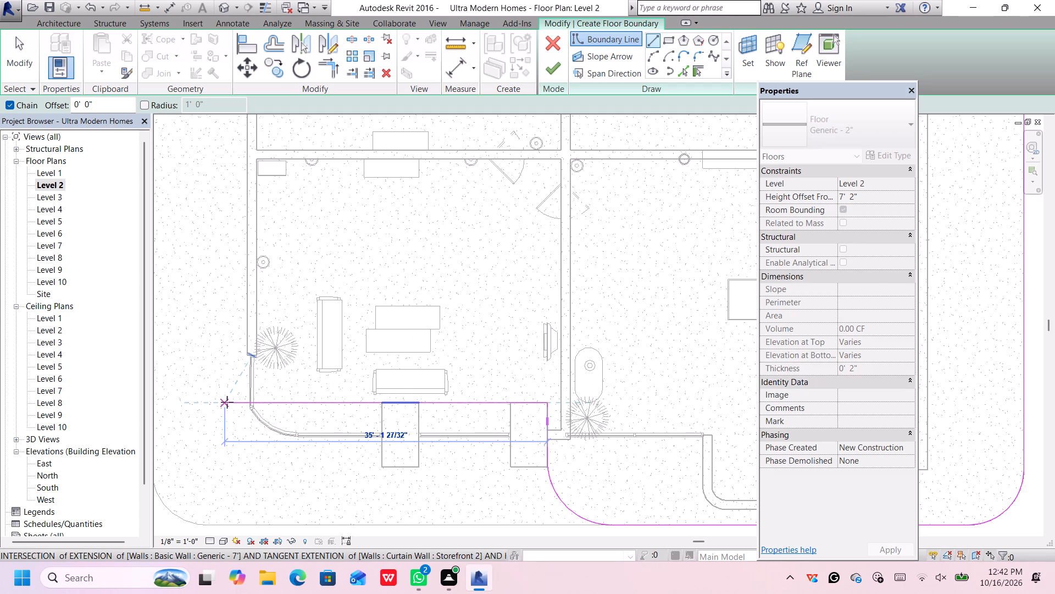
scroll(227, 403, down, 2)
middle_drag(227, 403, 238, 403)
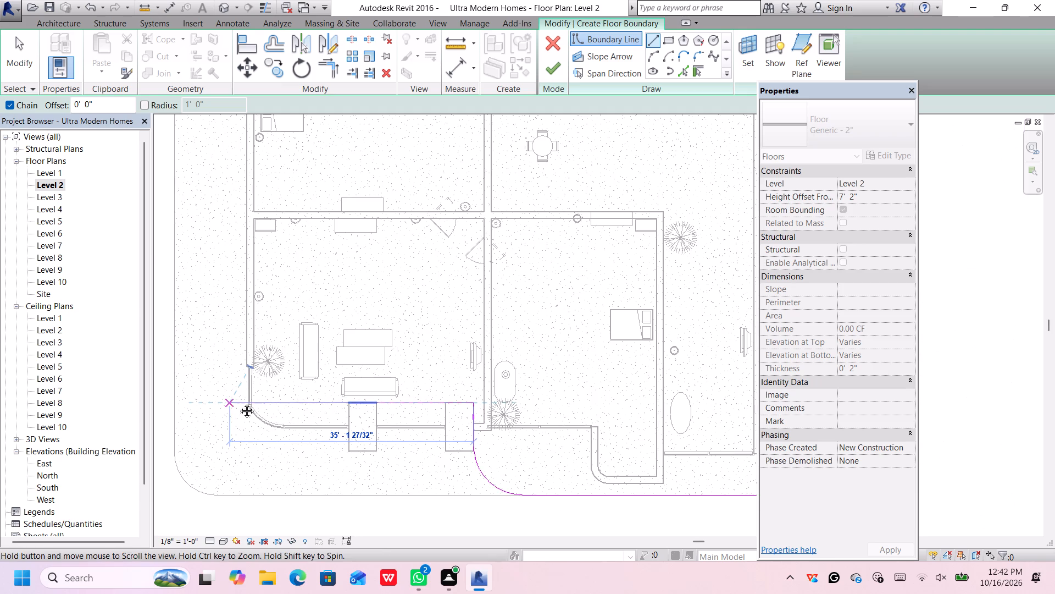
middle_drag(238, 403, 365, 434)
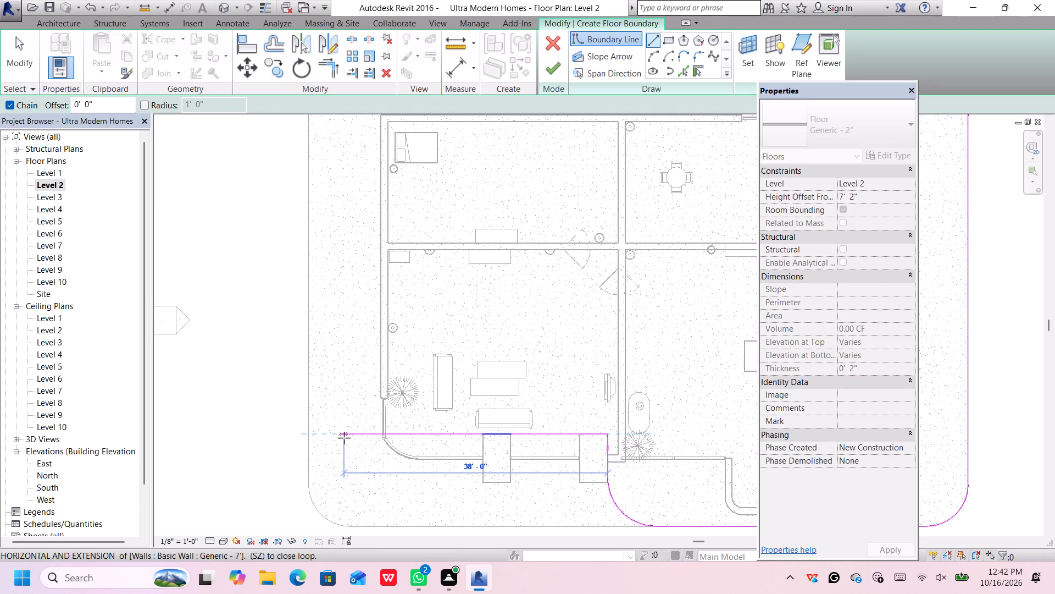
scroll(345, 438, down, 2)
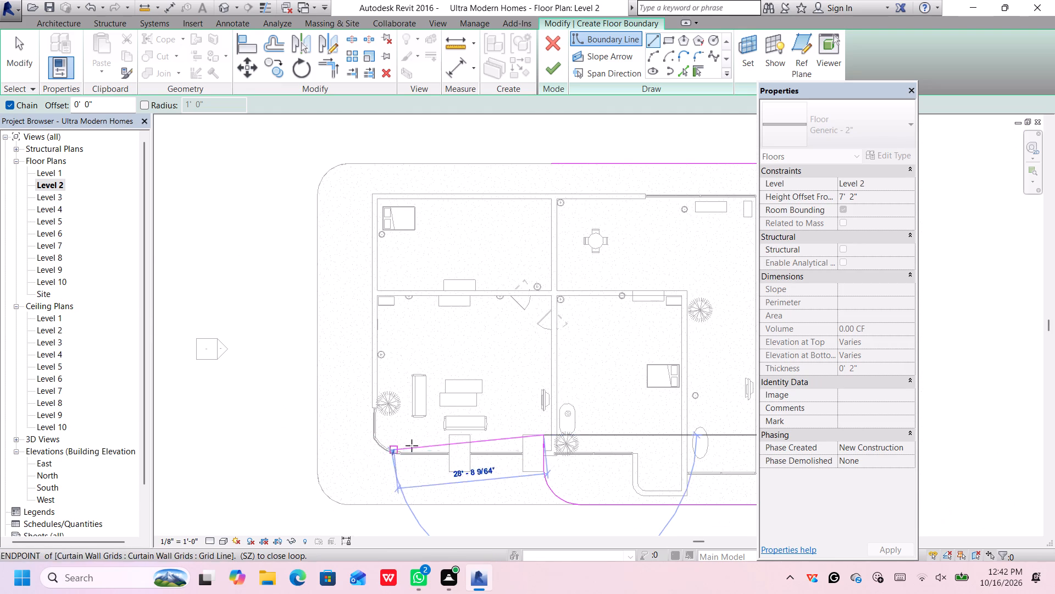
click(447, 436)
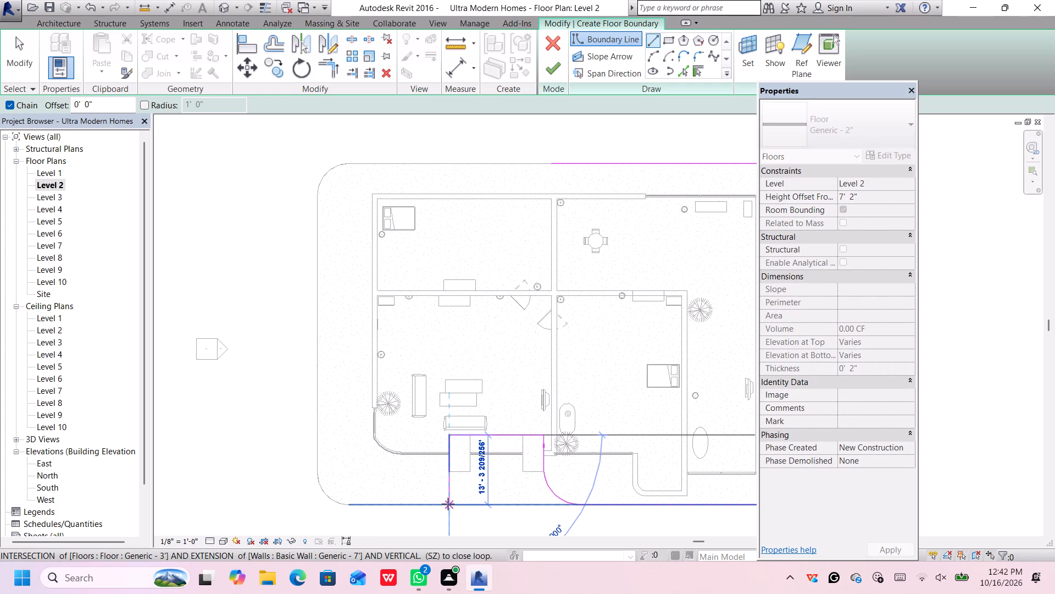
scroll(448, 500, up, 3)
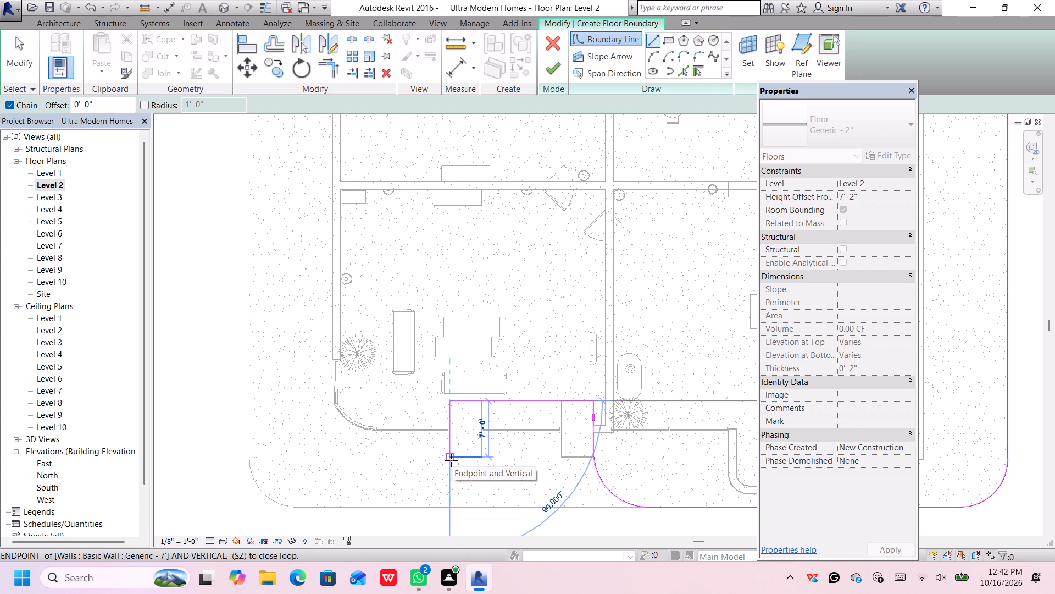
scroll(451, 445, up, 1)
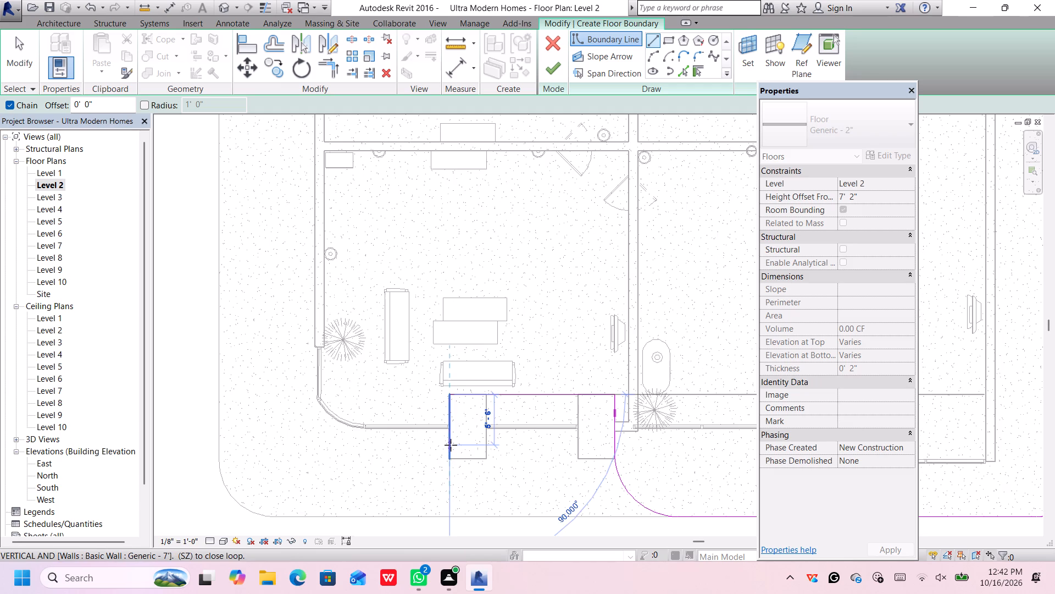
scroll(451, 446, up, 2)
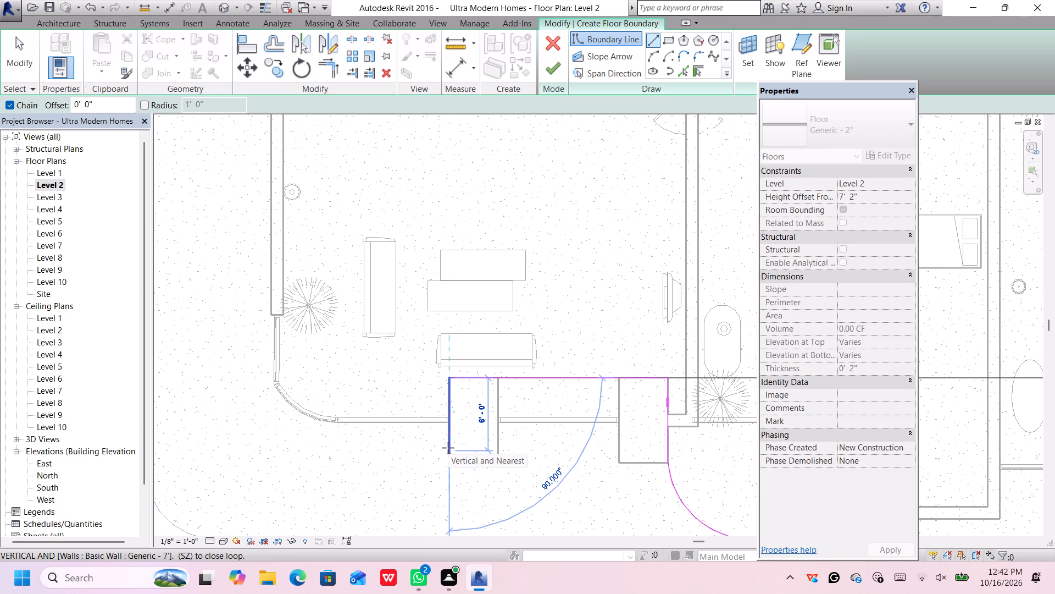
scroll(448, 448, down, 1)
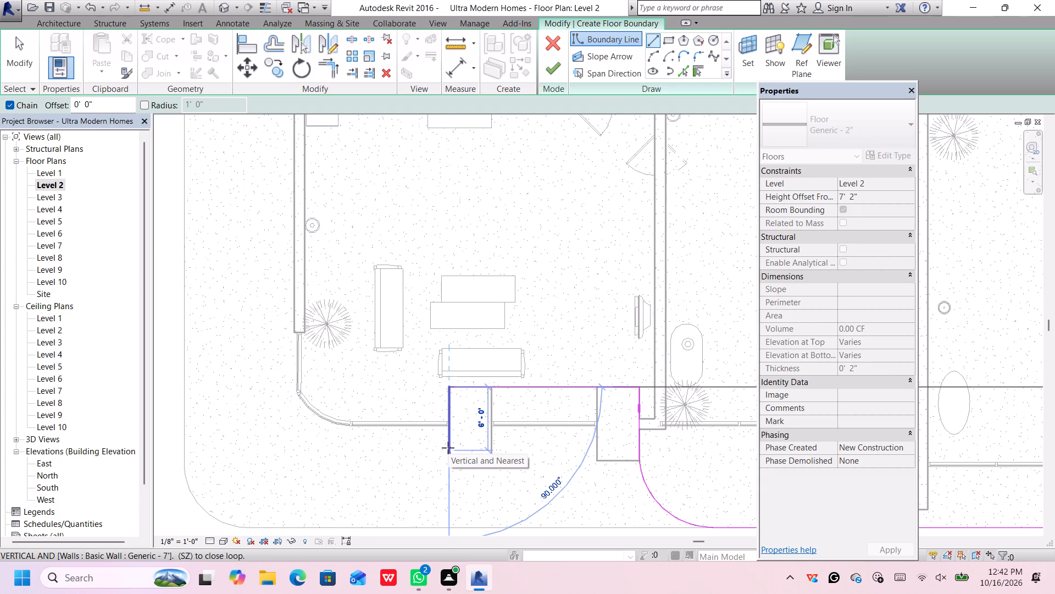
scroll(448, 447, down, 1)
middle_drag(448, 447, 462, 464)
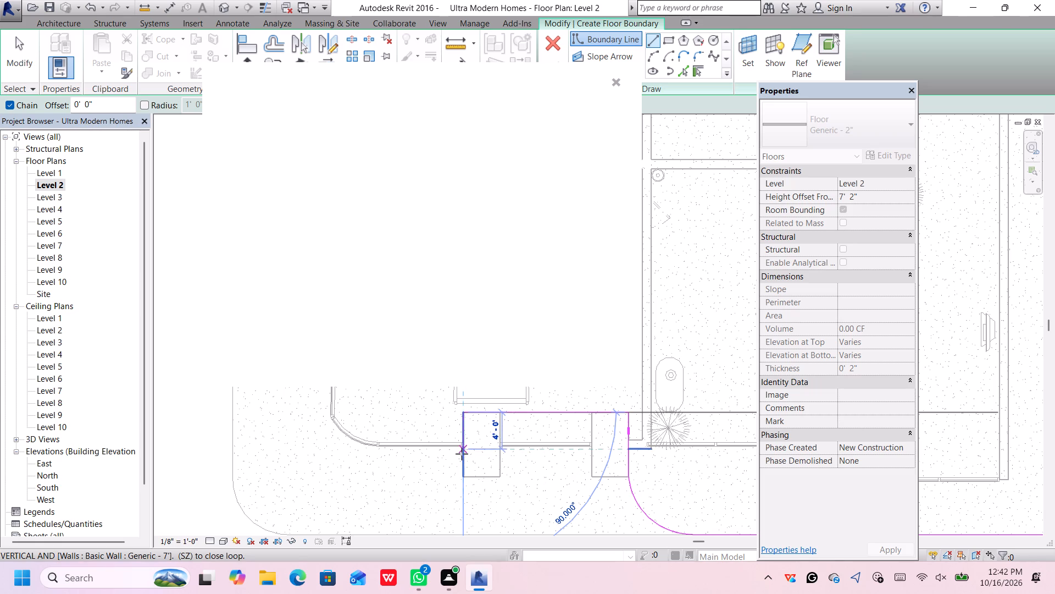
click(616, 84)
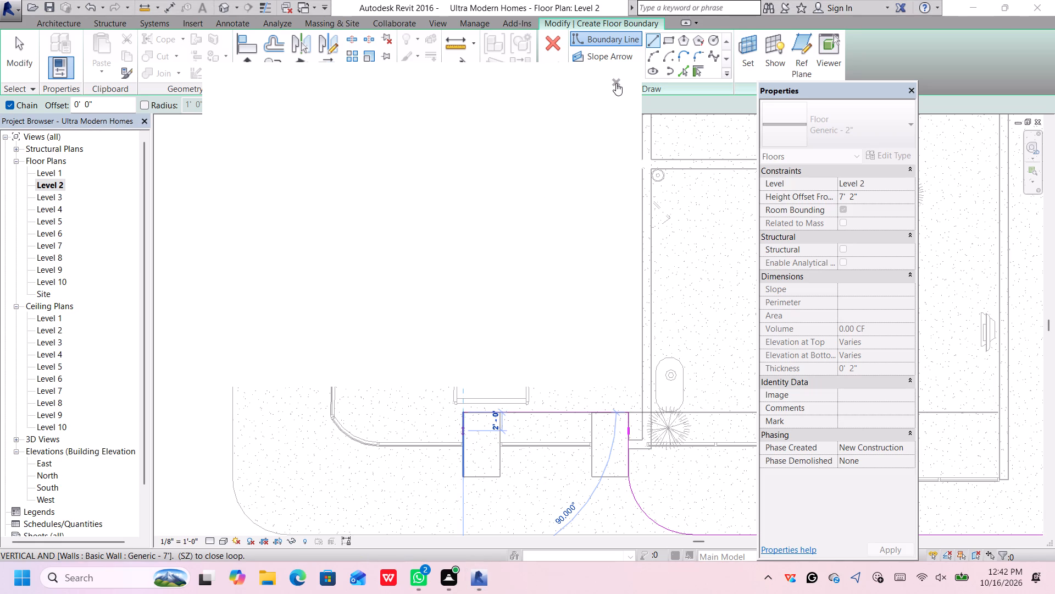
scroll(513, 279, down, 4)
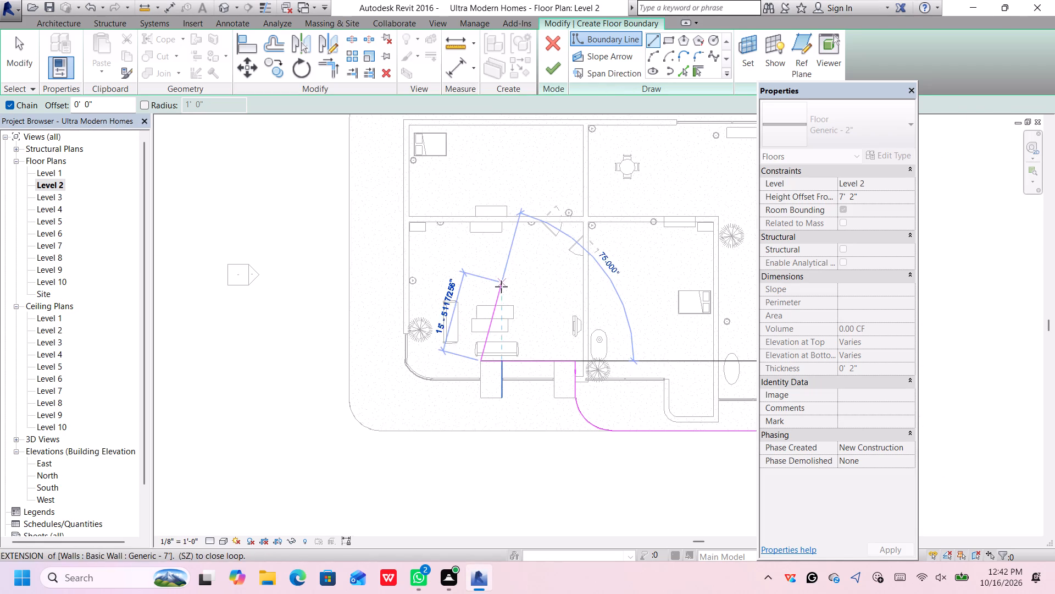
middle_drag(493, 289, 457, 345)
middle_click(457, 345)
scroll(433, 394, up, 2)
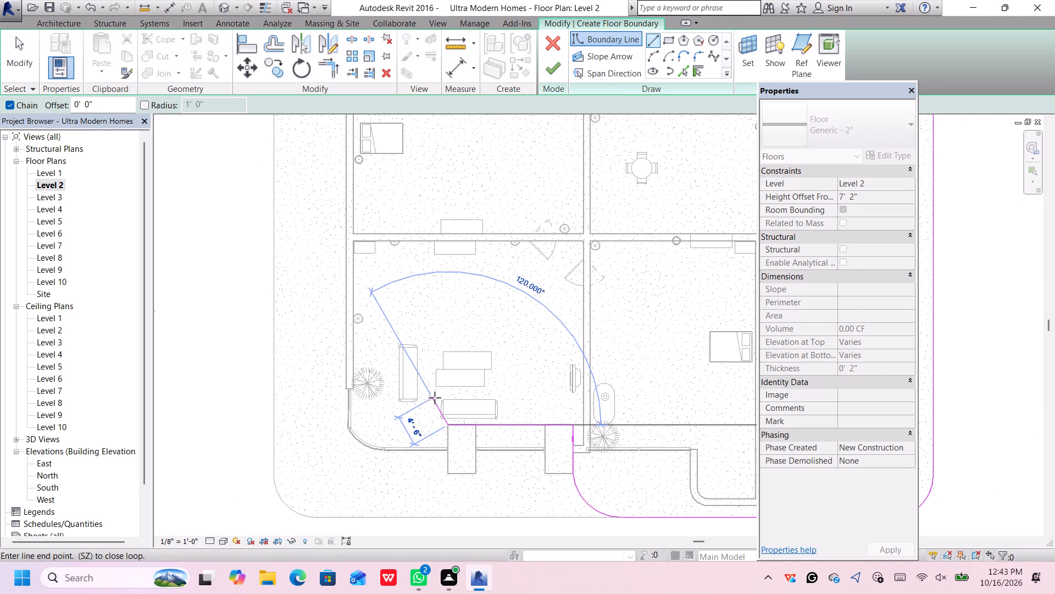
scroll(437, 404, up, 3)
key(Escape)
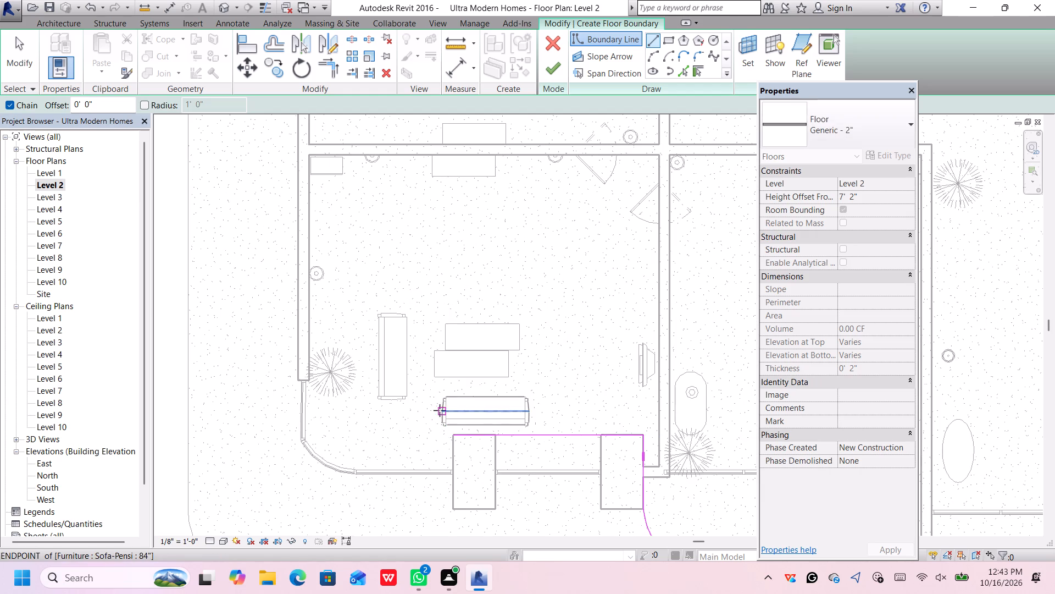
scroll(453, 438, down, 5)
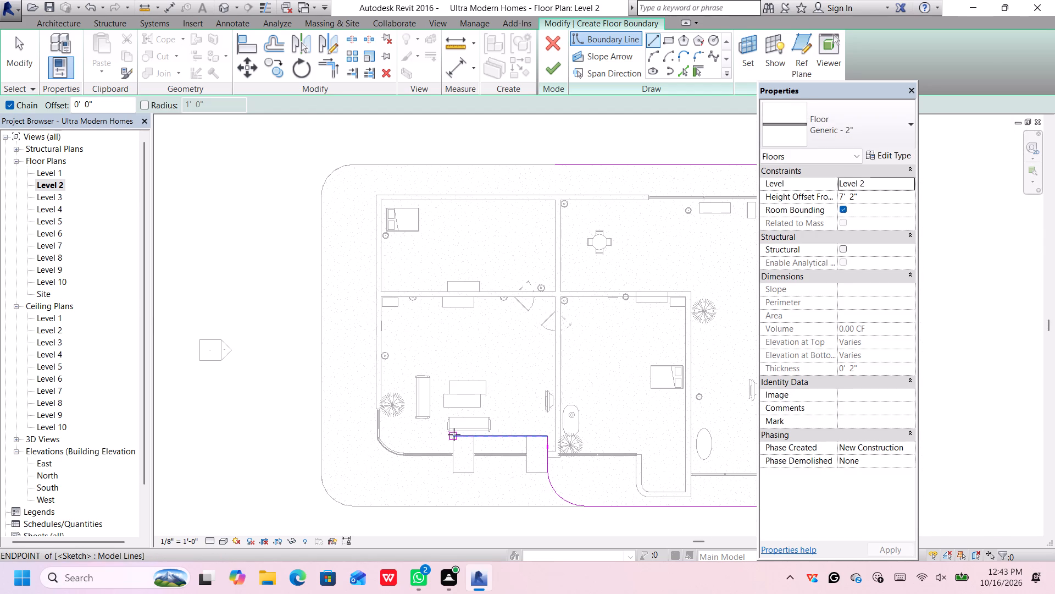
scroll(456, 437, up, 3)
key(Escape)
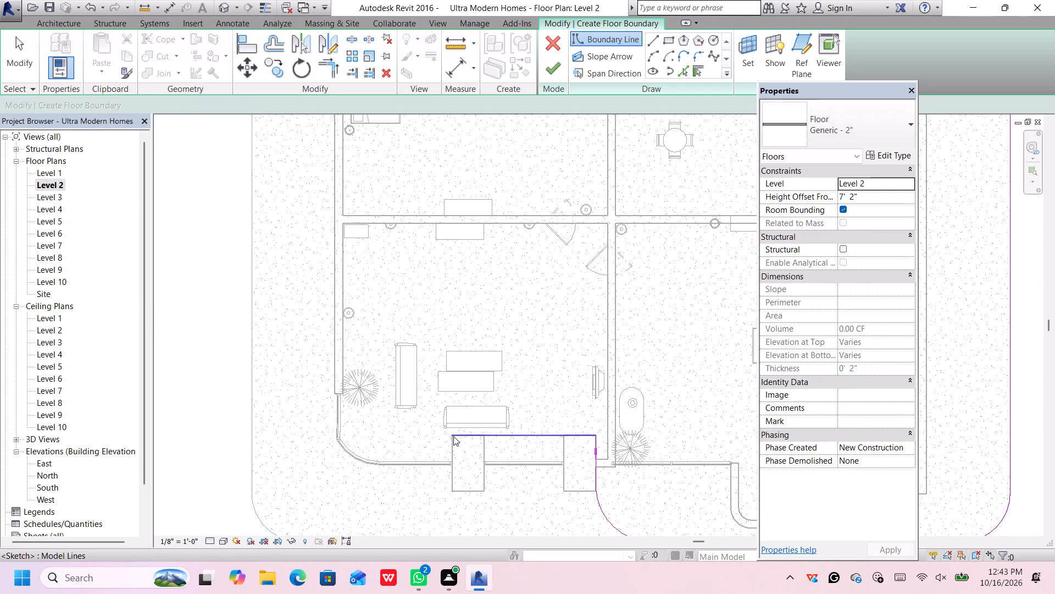
Cancel the floor boundary and discard the Generic - 2" floor sketch.
click(430, 463)
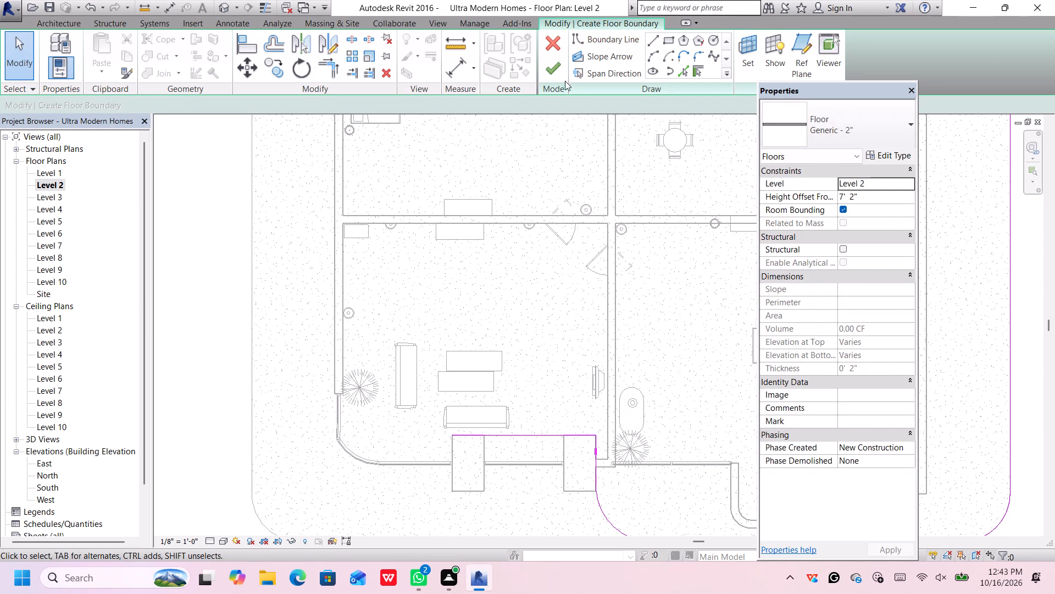
click(556, 52)
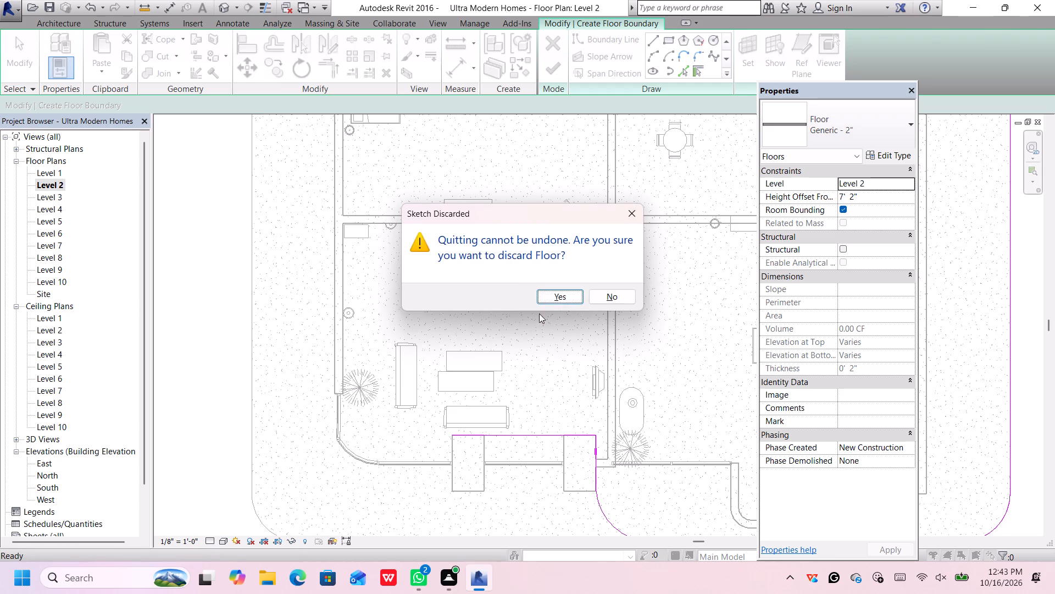
click(556, 291)
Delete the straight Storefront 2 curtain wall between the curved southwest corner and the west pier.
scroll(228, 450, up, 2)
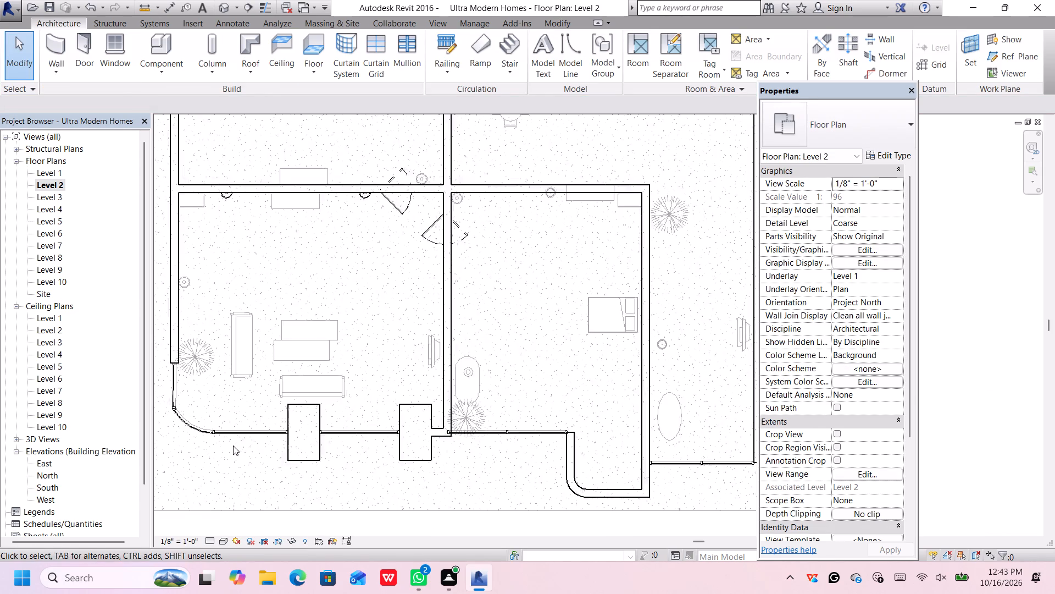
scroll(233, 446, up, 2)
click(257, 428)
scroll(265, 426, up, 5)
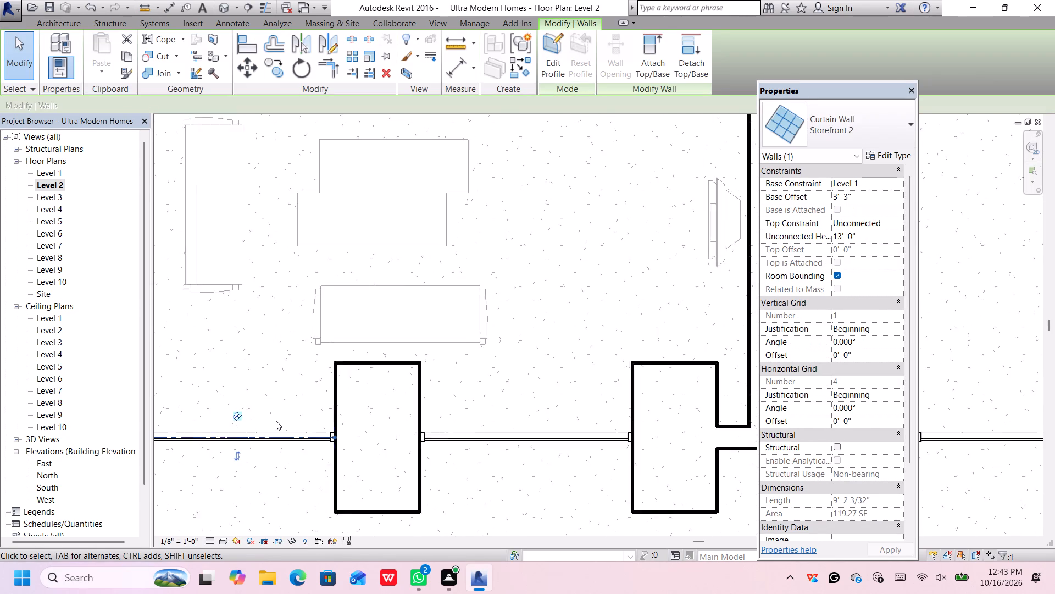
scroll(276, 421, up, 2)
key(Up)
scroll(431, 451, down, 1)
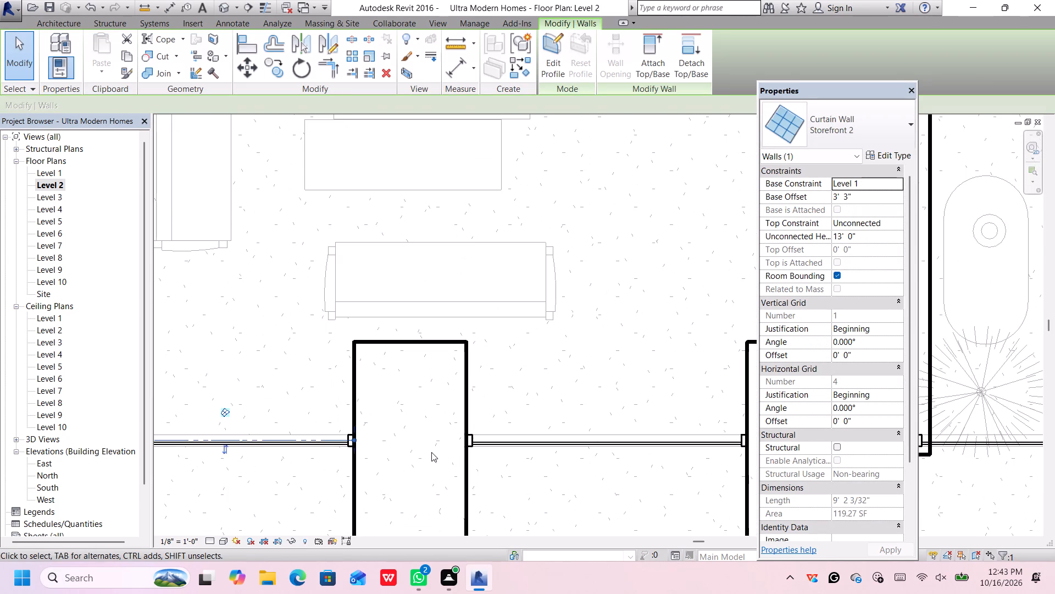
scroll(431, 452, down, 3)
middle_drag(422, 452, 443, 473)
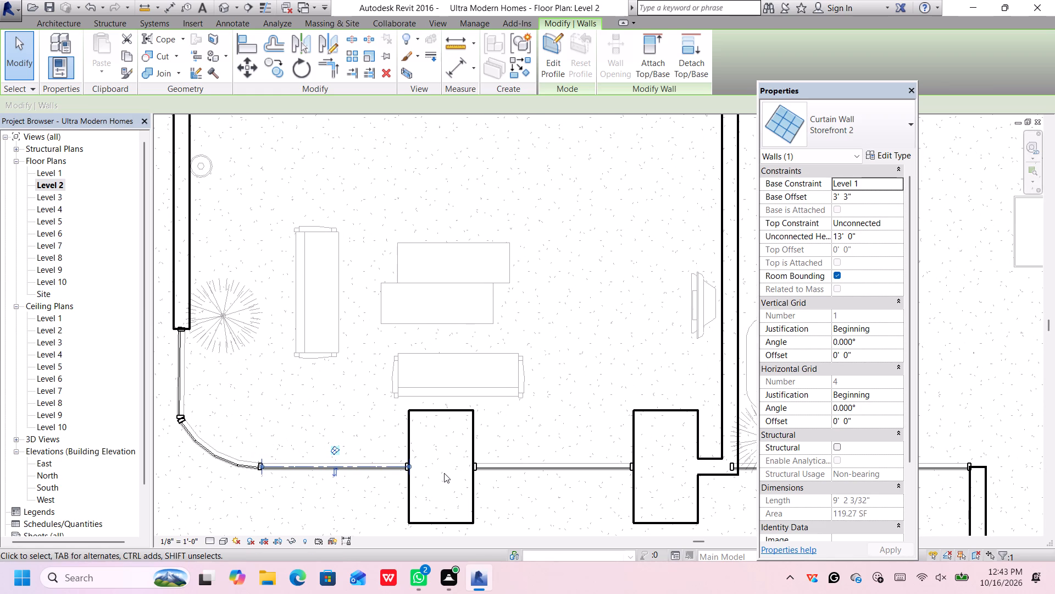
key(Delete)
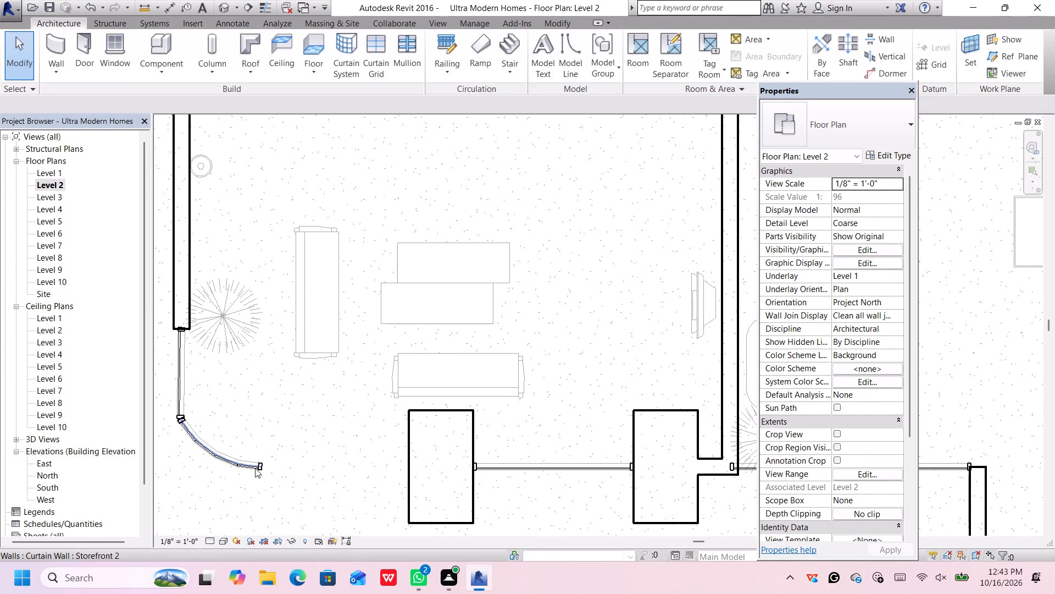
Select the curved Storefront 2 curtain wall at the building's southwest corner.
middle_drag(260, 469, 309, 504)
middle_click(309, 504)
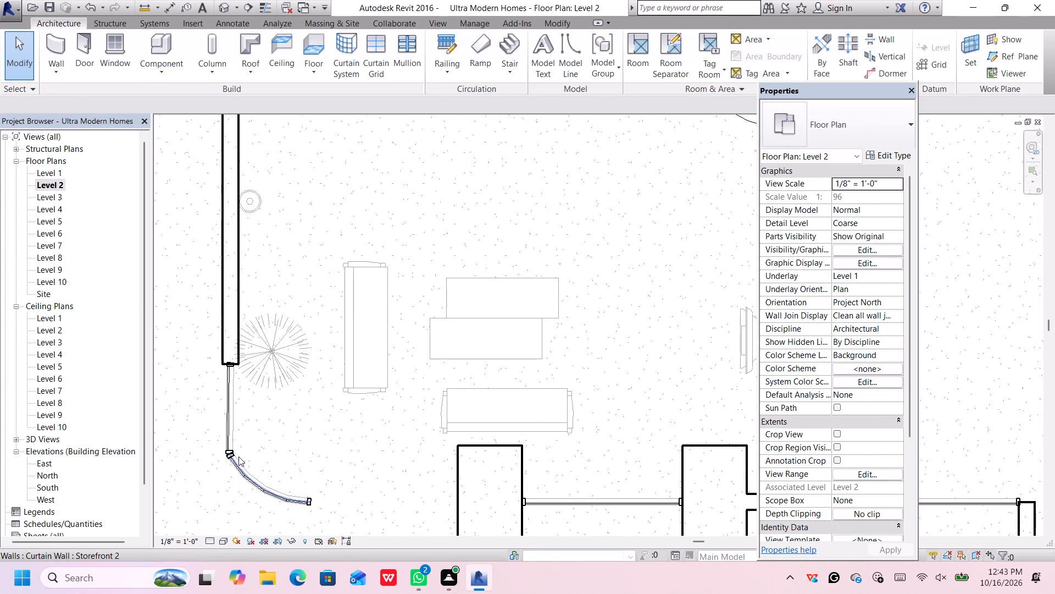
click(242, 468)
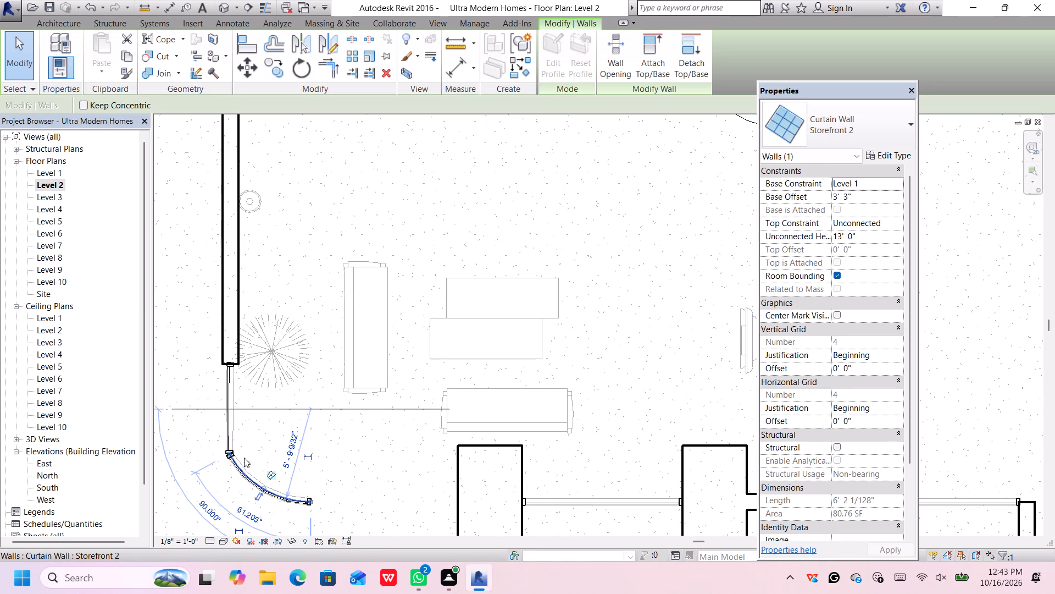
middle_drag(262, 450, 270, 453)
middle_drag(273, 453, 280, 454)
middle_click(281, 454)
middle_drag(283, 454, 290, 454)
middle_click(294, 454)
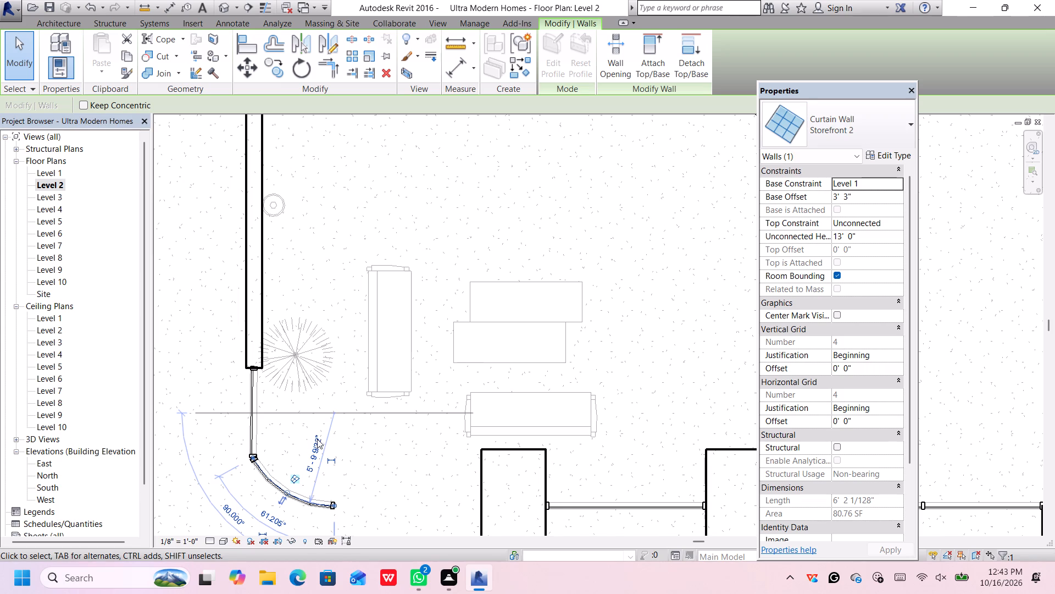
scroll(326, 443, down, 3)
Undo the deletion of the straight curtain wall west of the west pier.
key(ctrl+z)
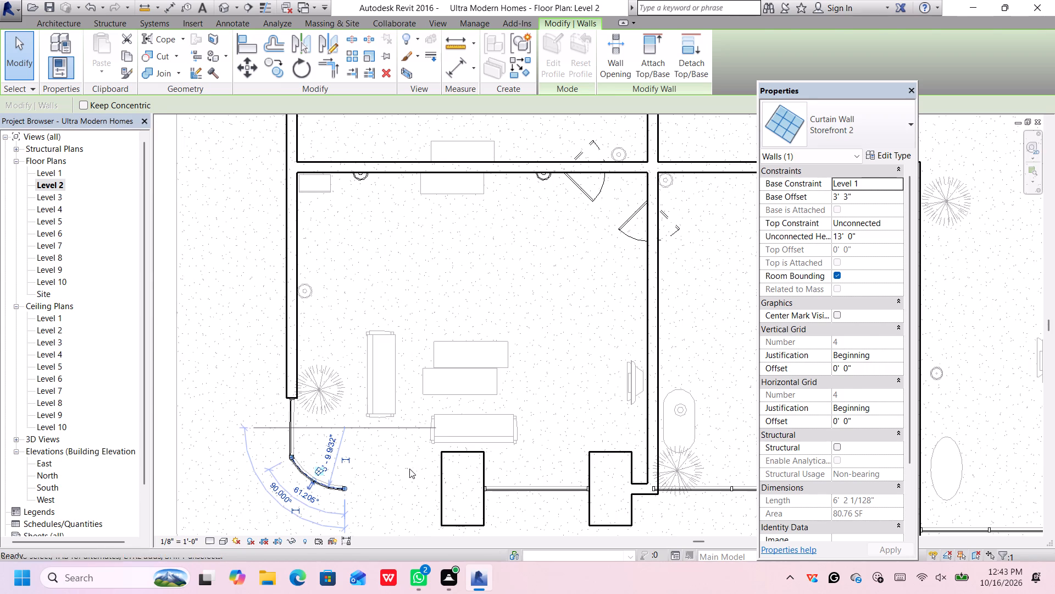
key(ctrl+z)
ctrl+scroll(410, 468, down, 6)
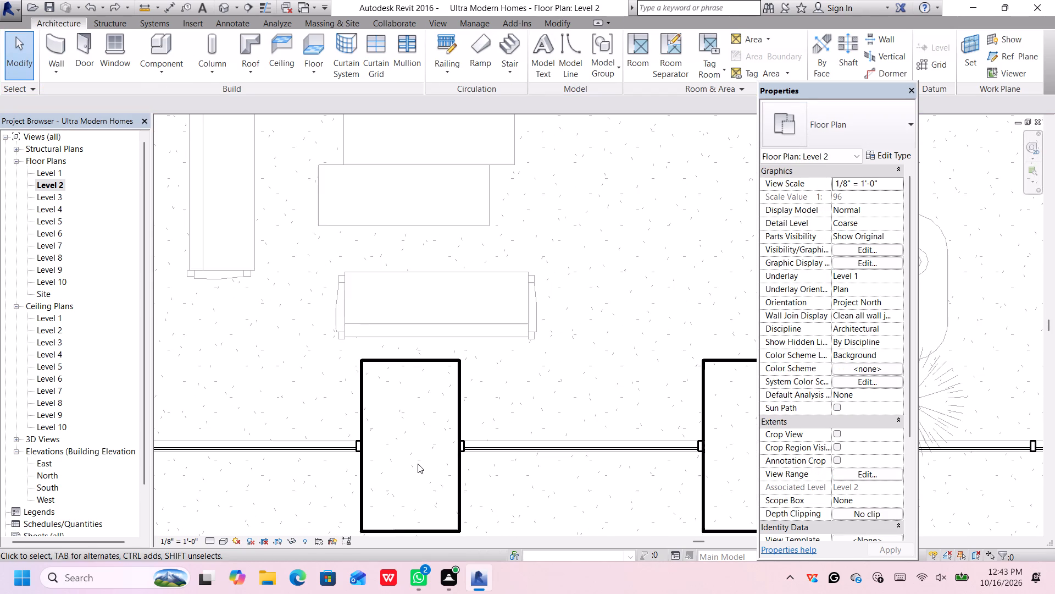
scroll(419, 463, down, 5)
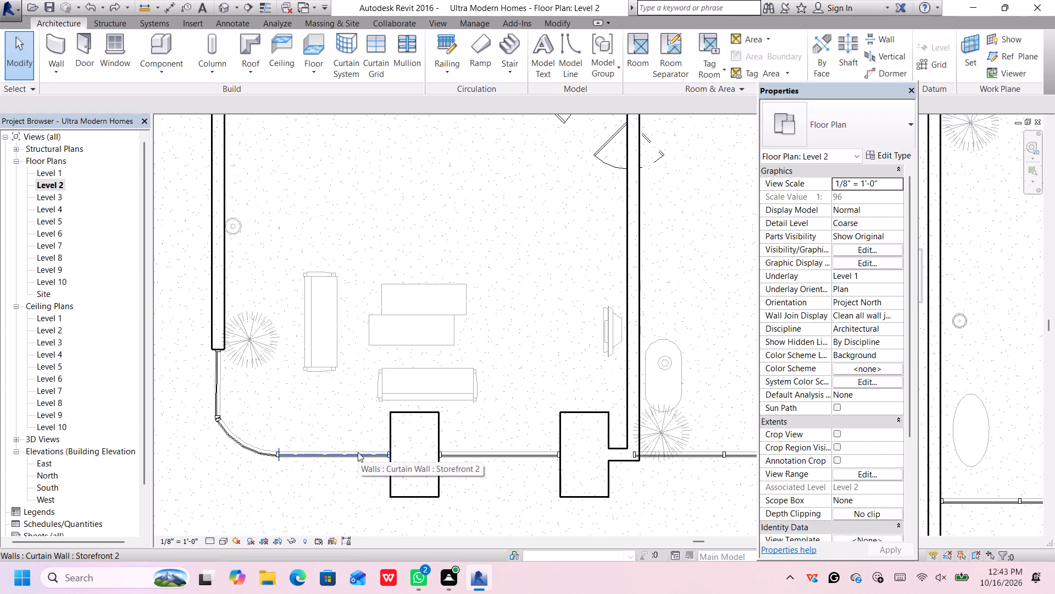
Try to shorten the straight Storefront 2 curtain wall west of the west pier from its pier end, and delete that wall.
click(358, 452)
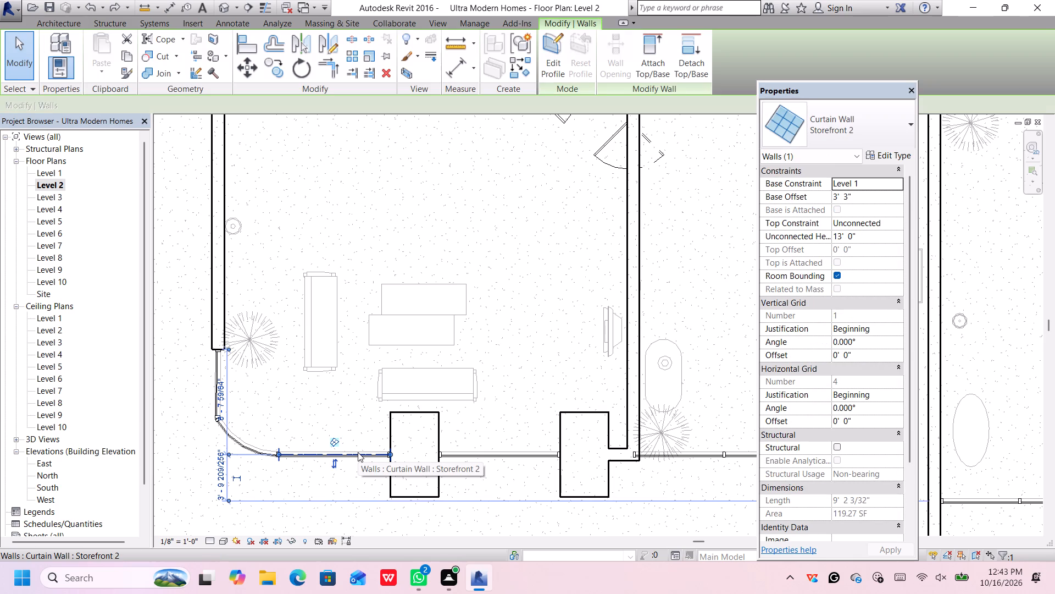
scroll(374, 457, up, 5)
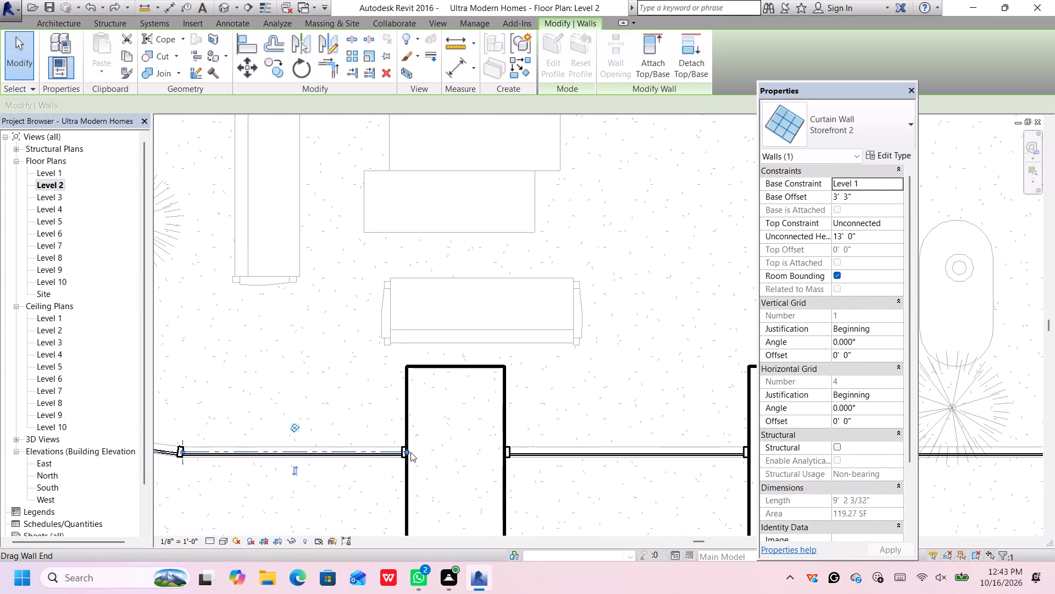
drag(407, 453, 382, 455)
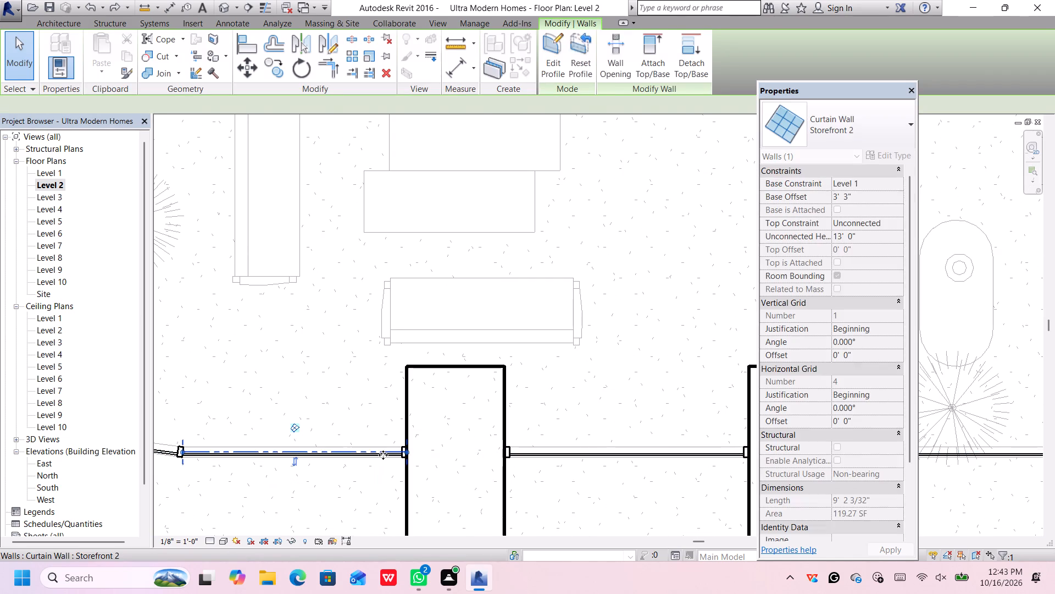
drag(406, 452, 378, 453)
scroll(376, 448, up, 5)
scroll(421, 460, up, 4)
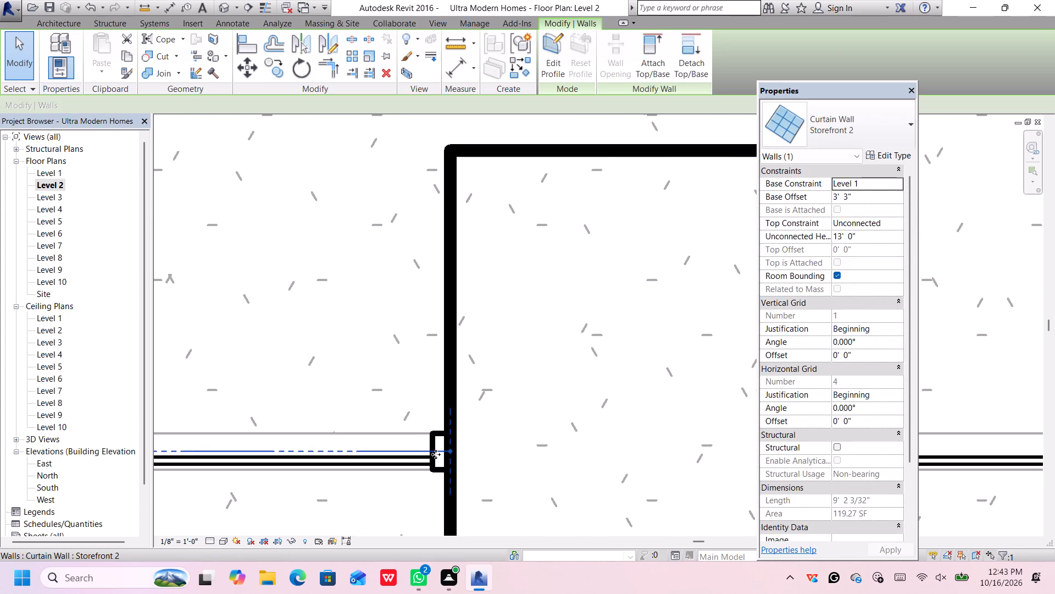
key(Delete)
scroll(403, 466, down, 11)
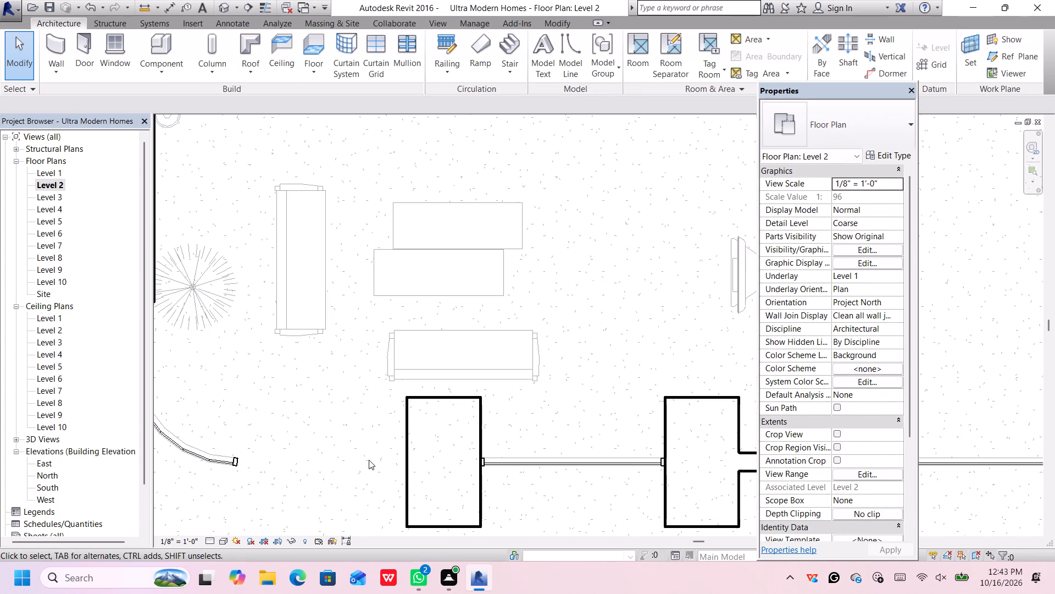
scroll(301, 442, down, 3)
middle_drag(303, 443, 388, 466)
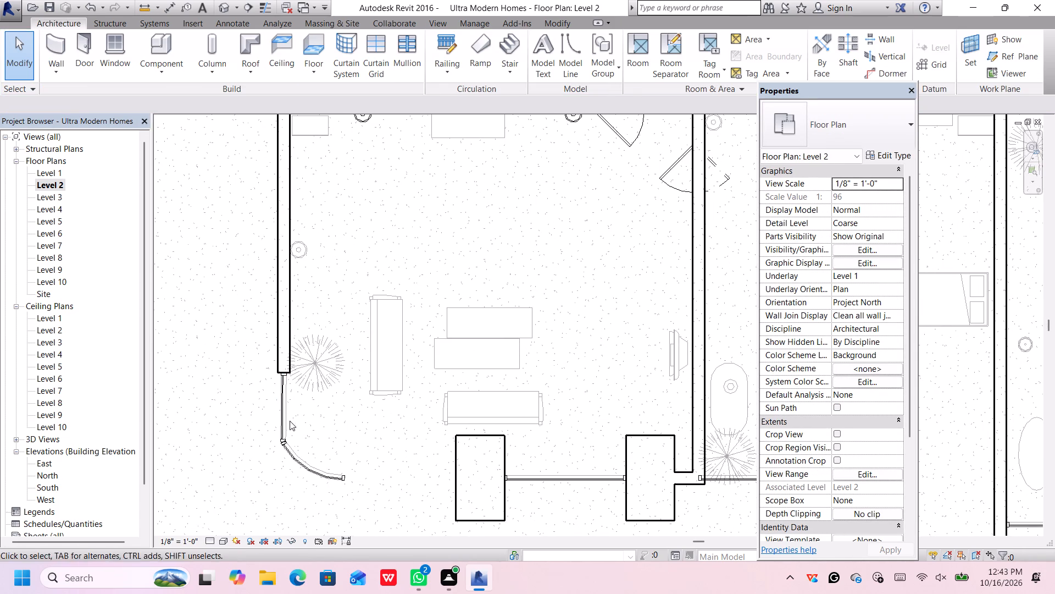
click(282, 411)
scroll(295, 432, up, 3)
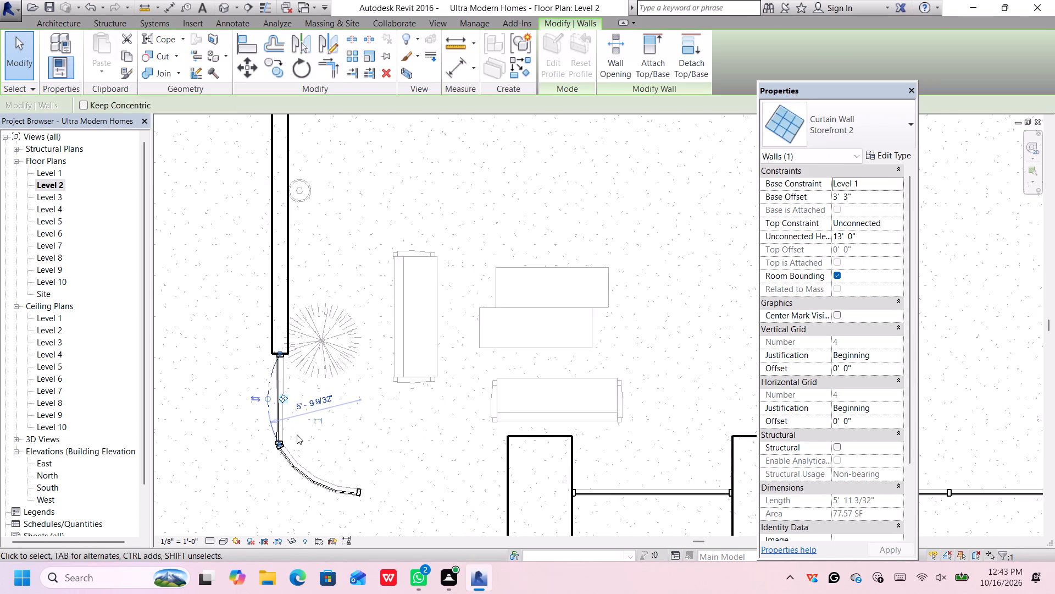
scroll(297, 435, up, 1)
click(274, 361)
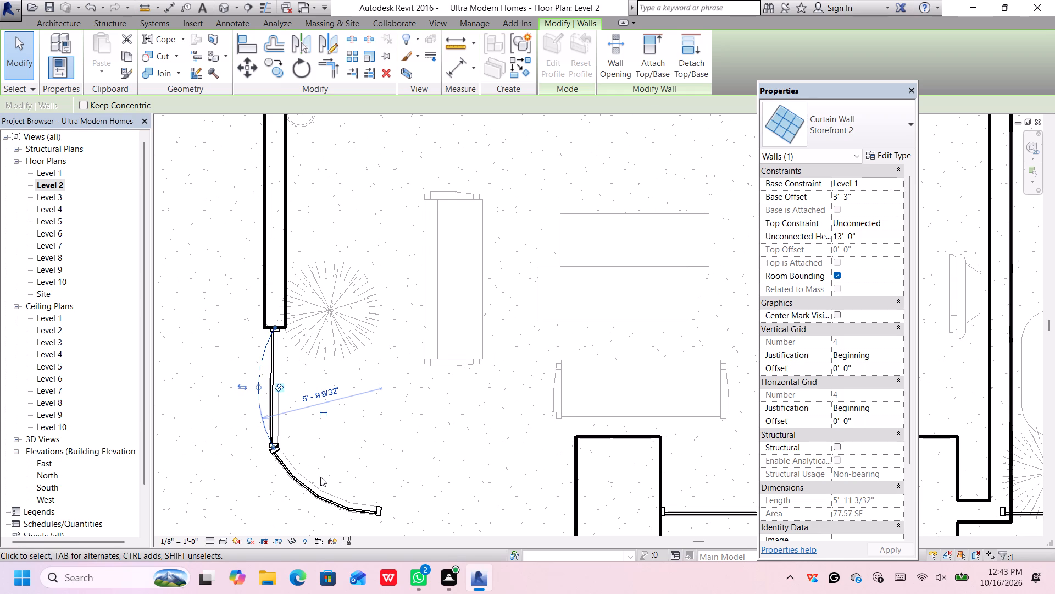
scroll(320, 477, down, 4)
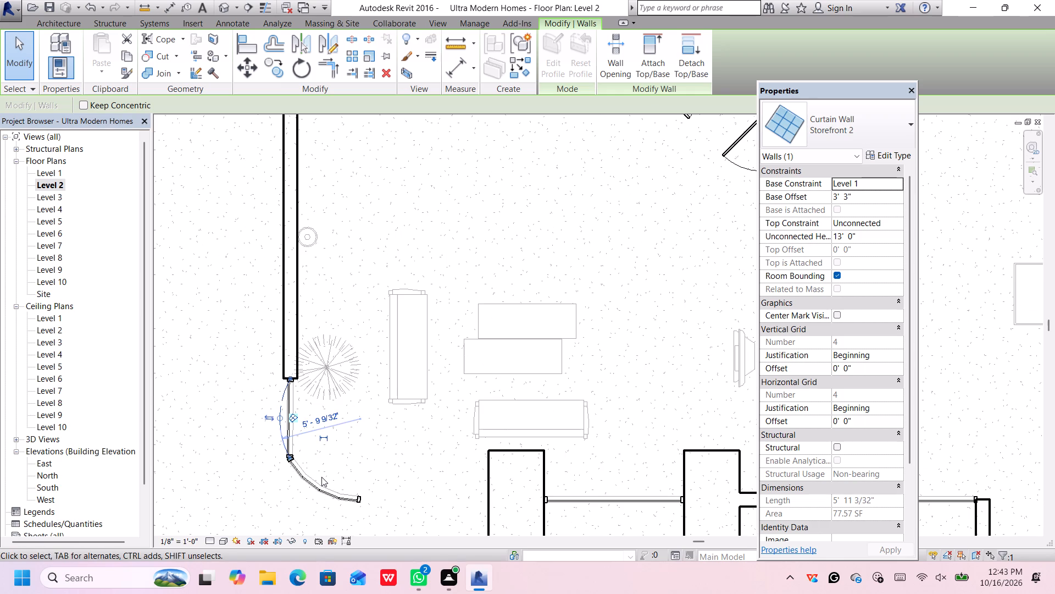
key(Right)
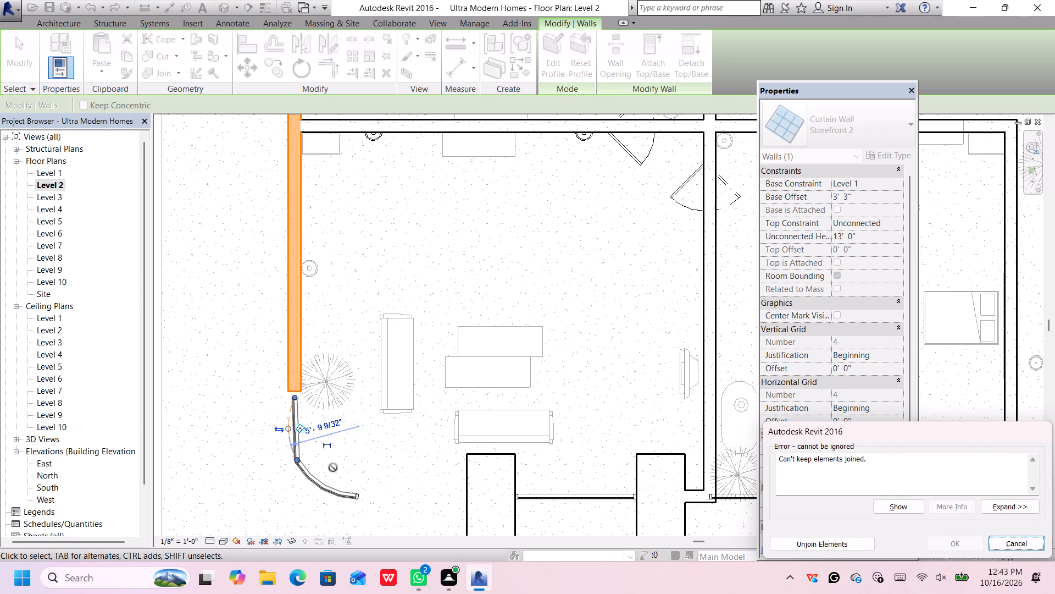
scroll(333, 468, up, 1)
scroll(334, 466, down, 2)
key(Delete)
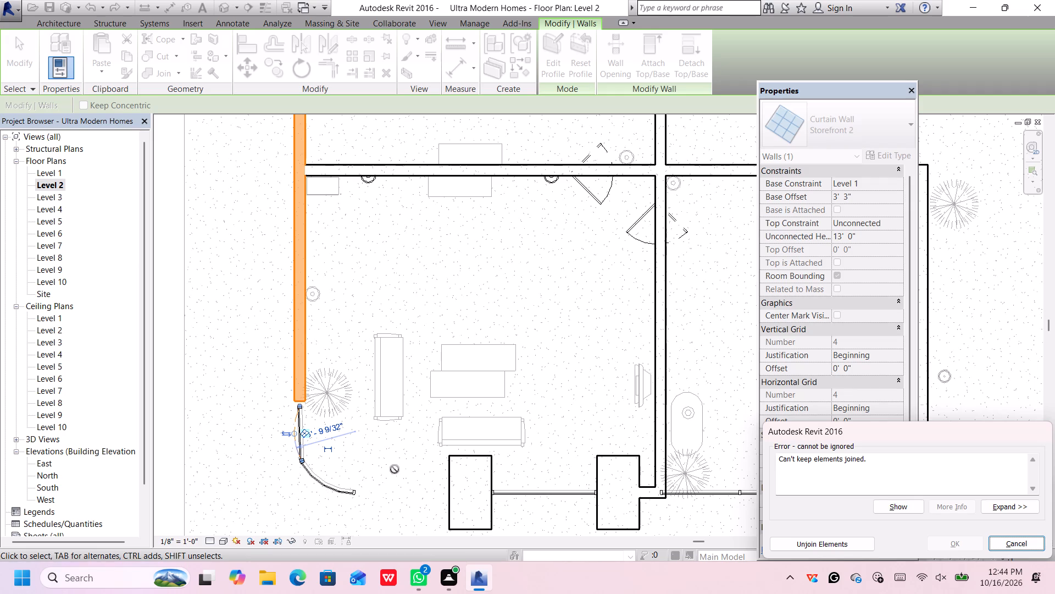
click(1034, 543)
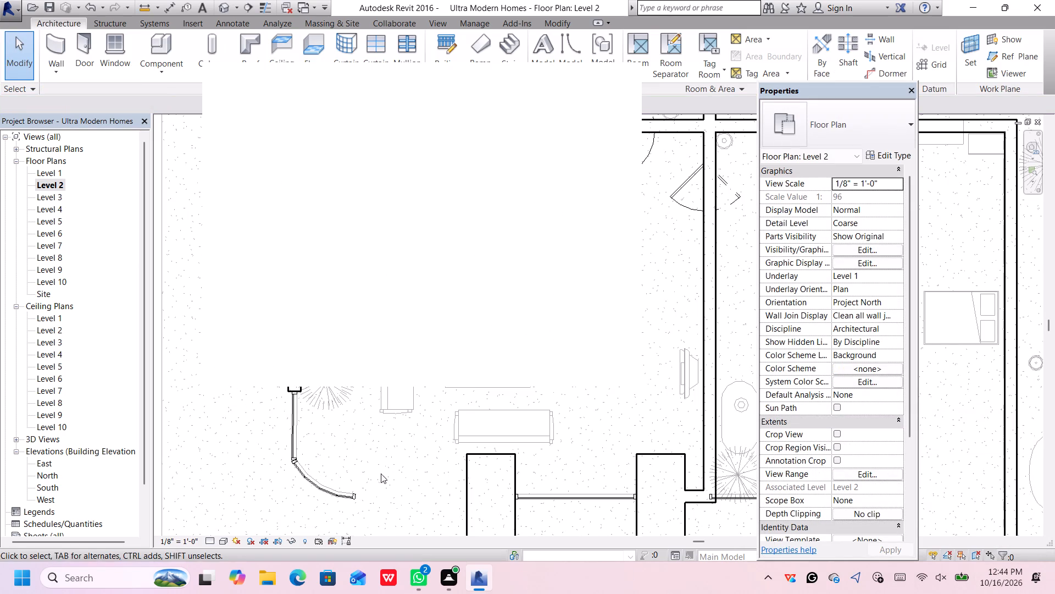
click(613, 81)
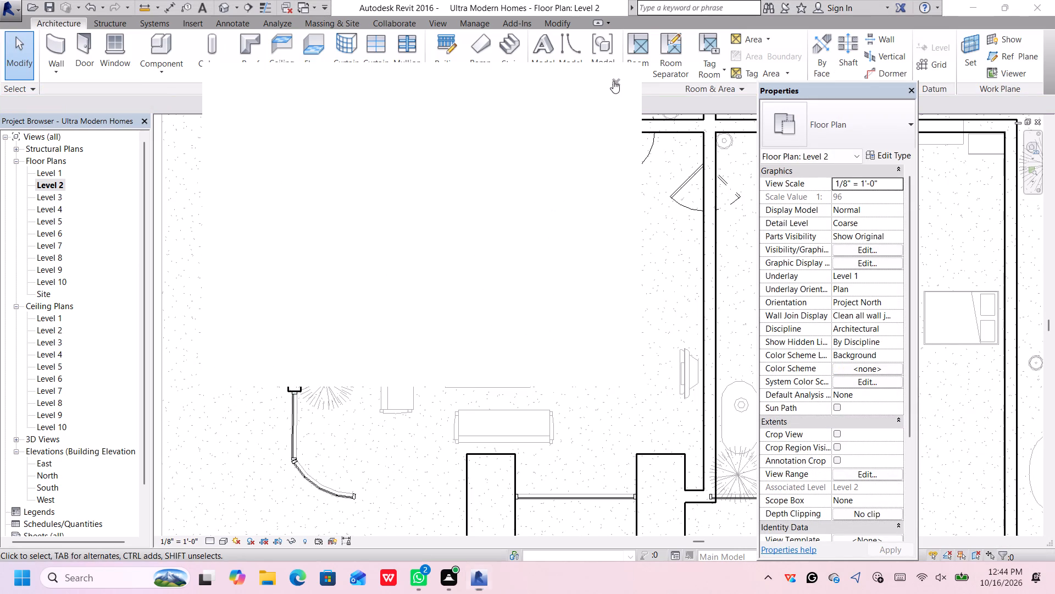
Delete both curved Storefront 2 curtain wall segments at the southwest corner, the one meeting the west wall and the lower one.
click(290, 442)
key(Delete)
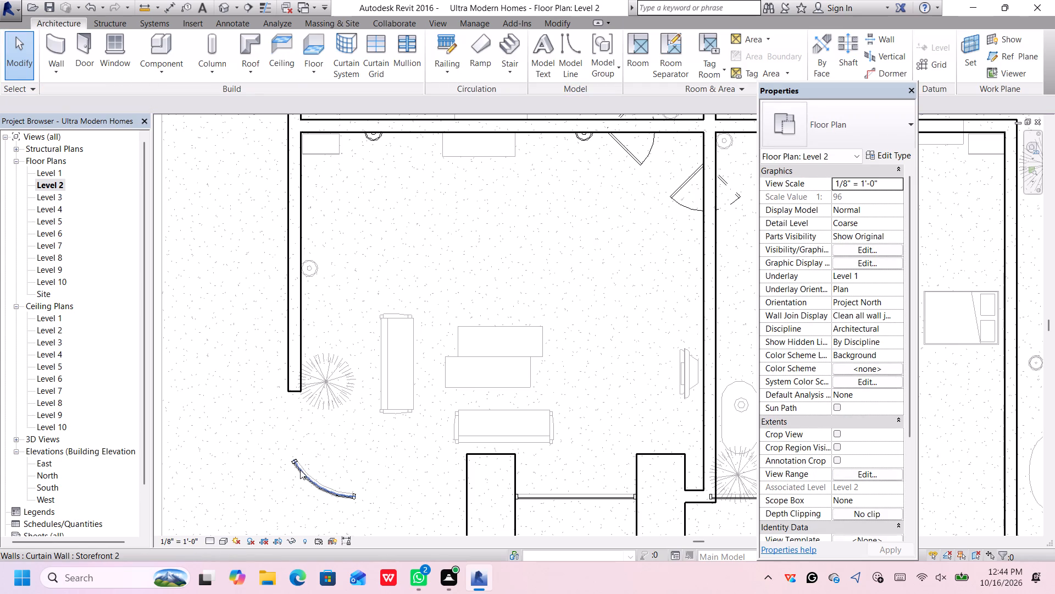
scroll(312, 468, down, 1)
middle_drag(341, 479, 378, 484)
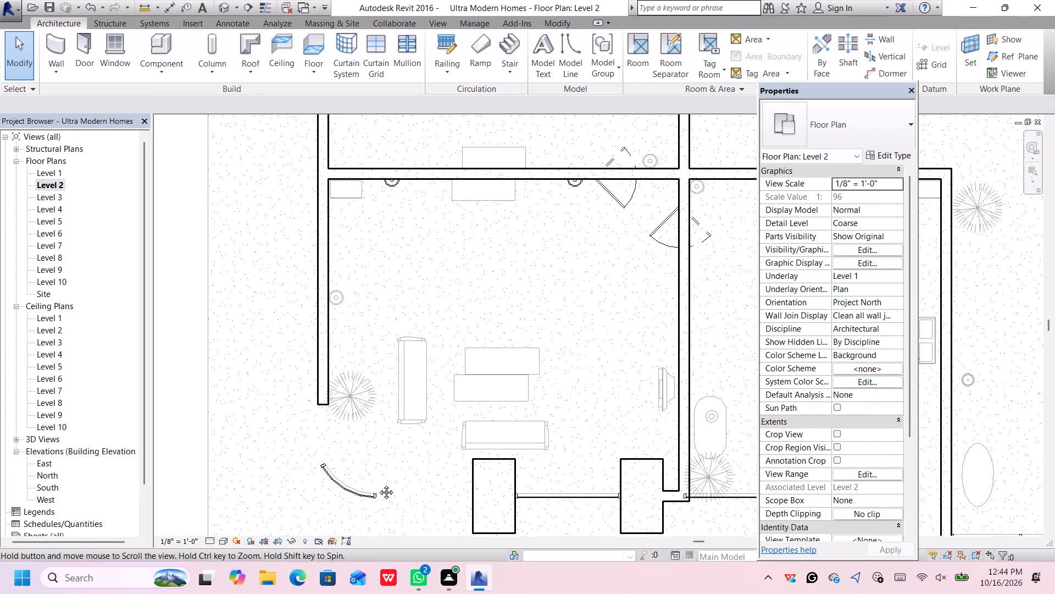
middle_drag(378, 484, 384, 485)
scroll(387, 475, up, 1)
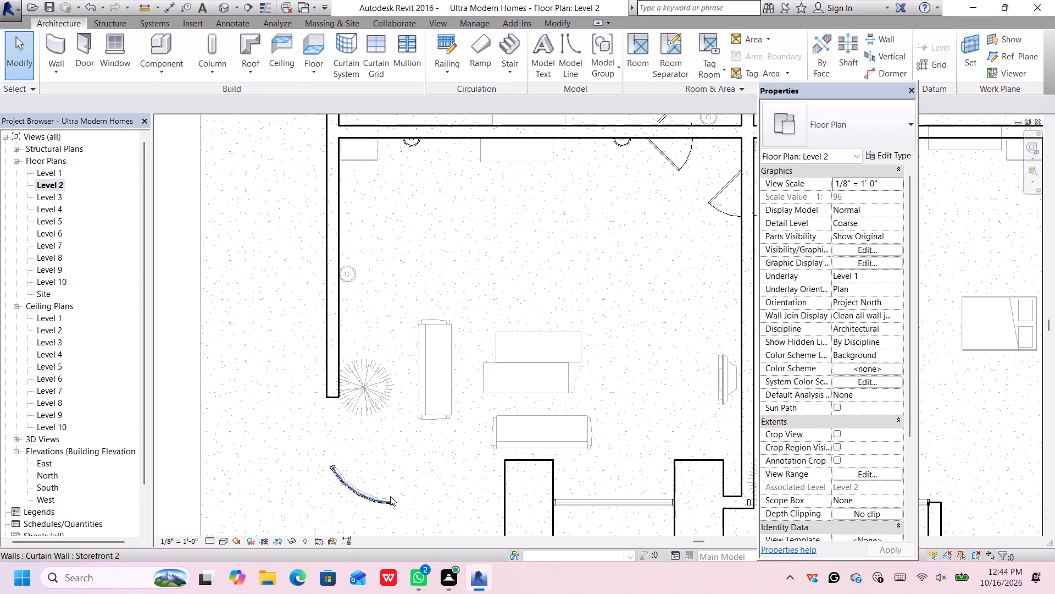
middle_drag(396, 515, 397, 485)
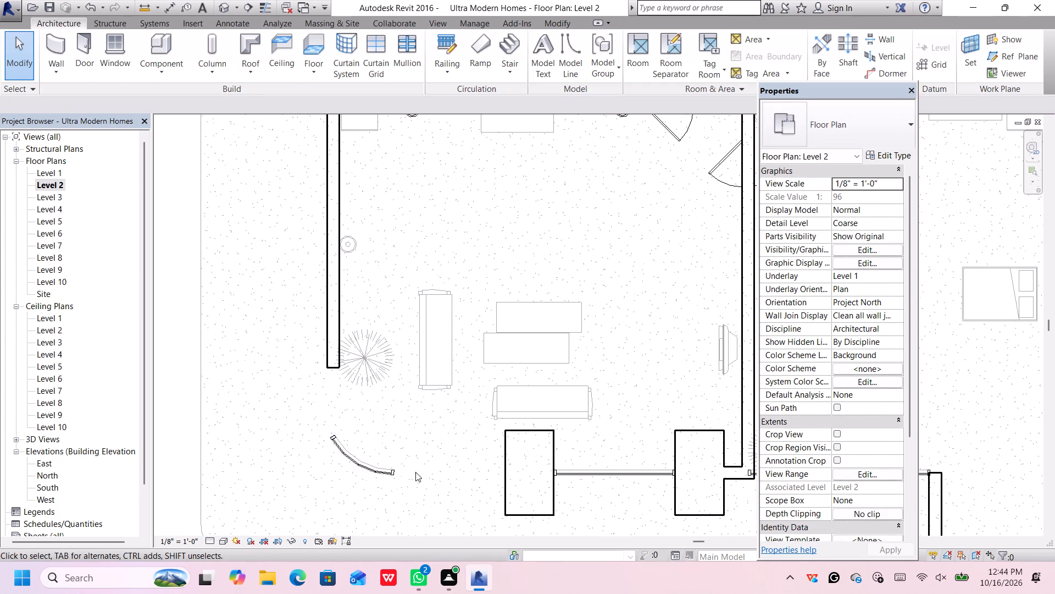
click(386, 469)
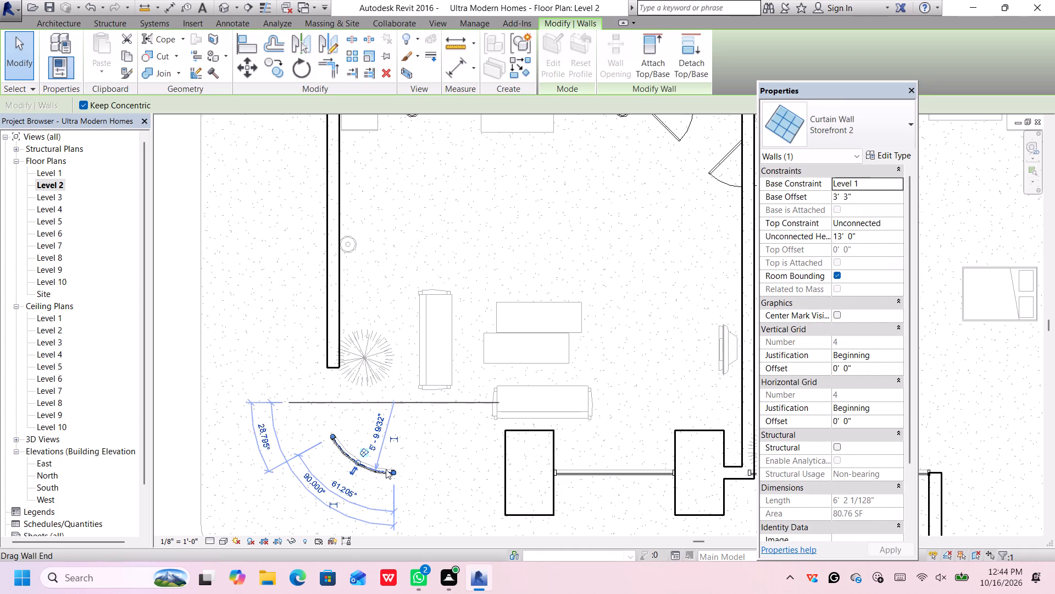
key(Delete)
Draw a straight Storefront 2 curtain wall about 7' 6" long, running west from the west pier's northwest corner.
middle_drag(523, 441, 521, 456)
middle_click(520, 457)
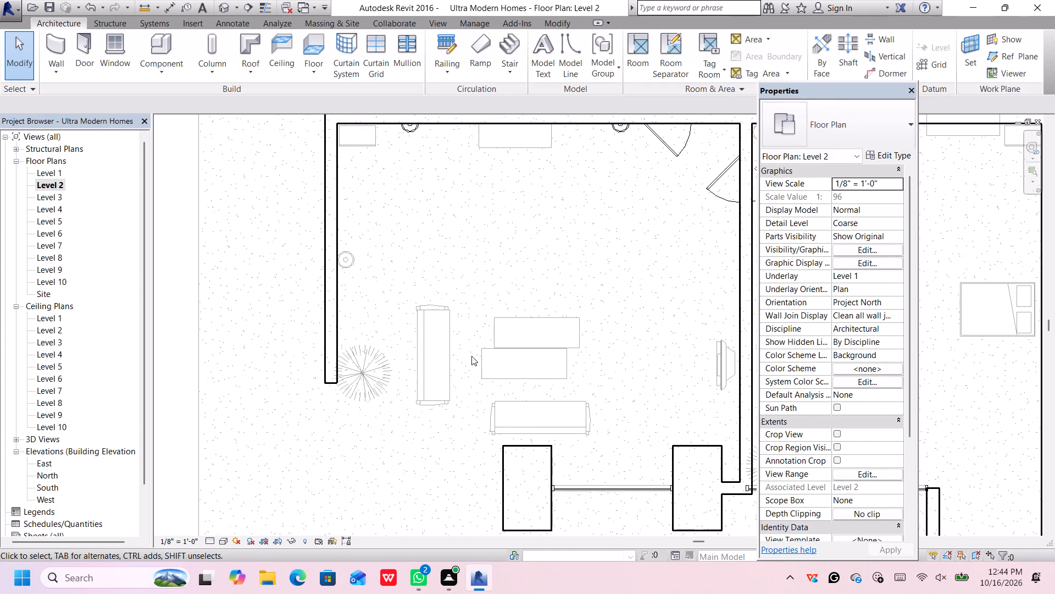
click(52, 42)
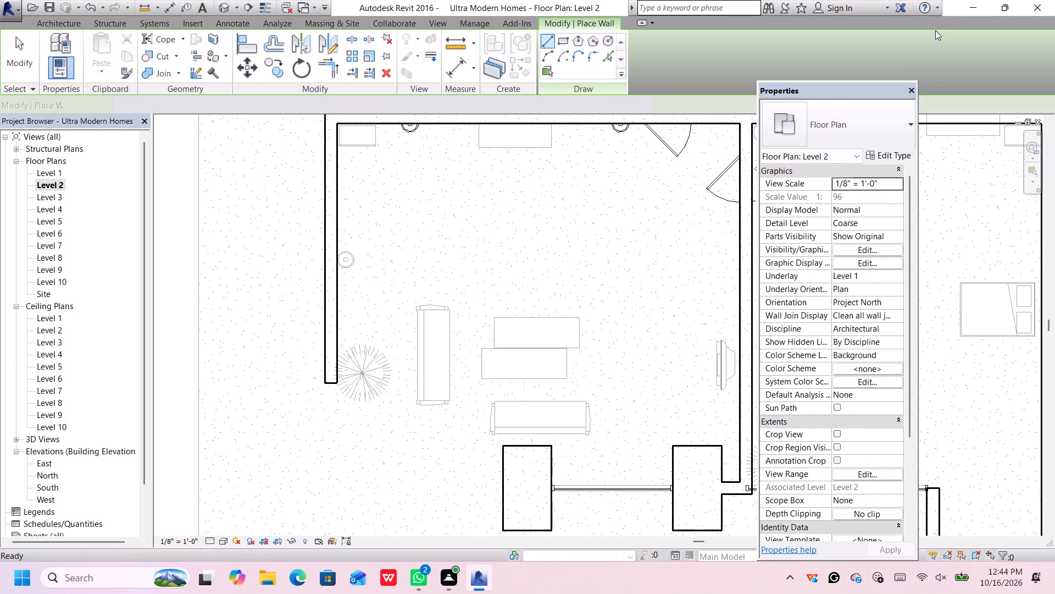
scroll(467, 524, up, 1)
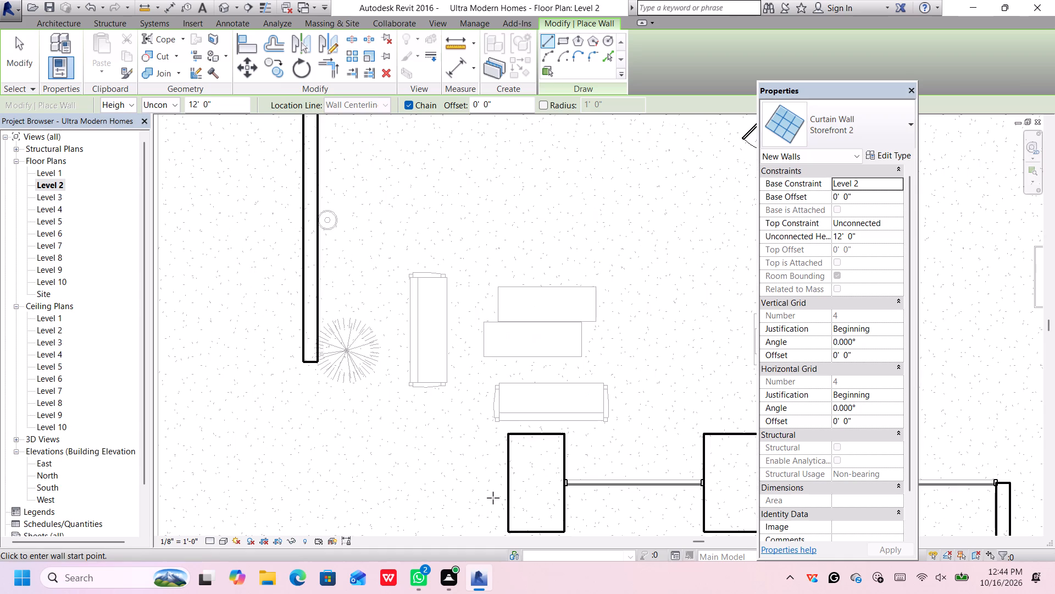
scroll(524, 436, up, 3)
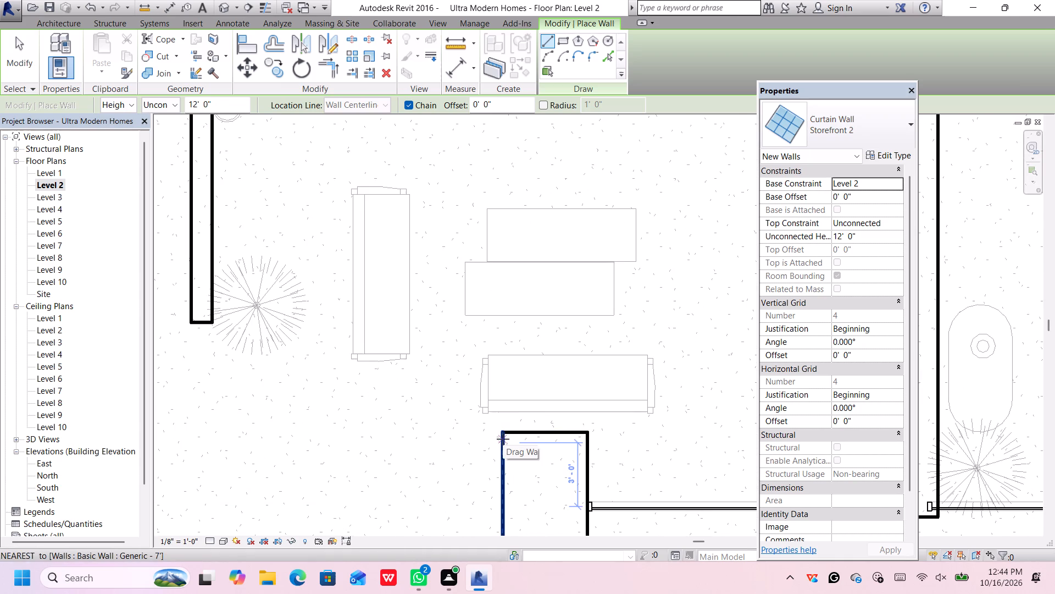
scroll(503, 439, up, 4)
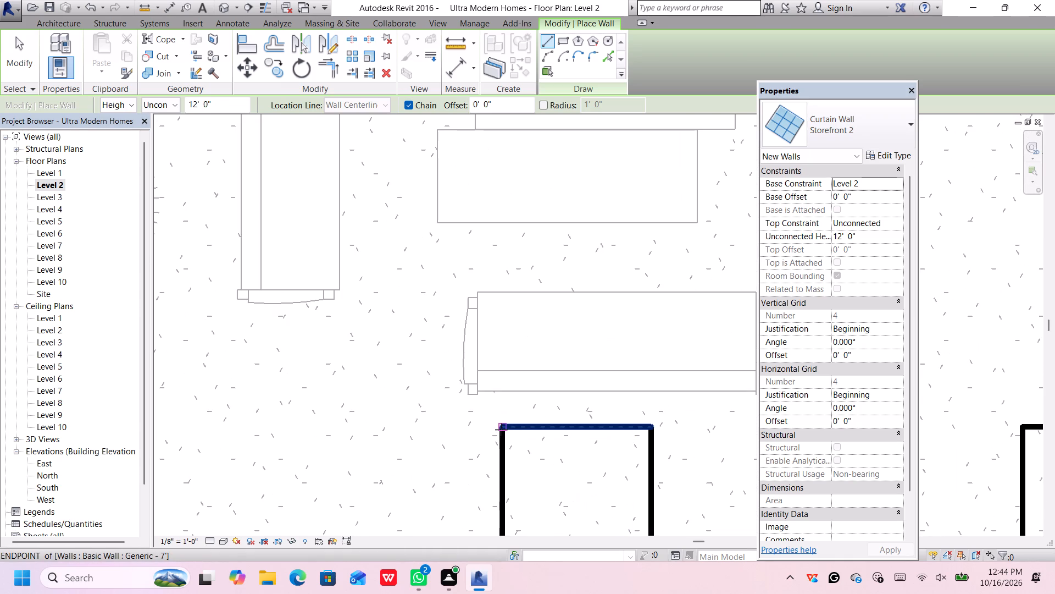
click(502, 428)
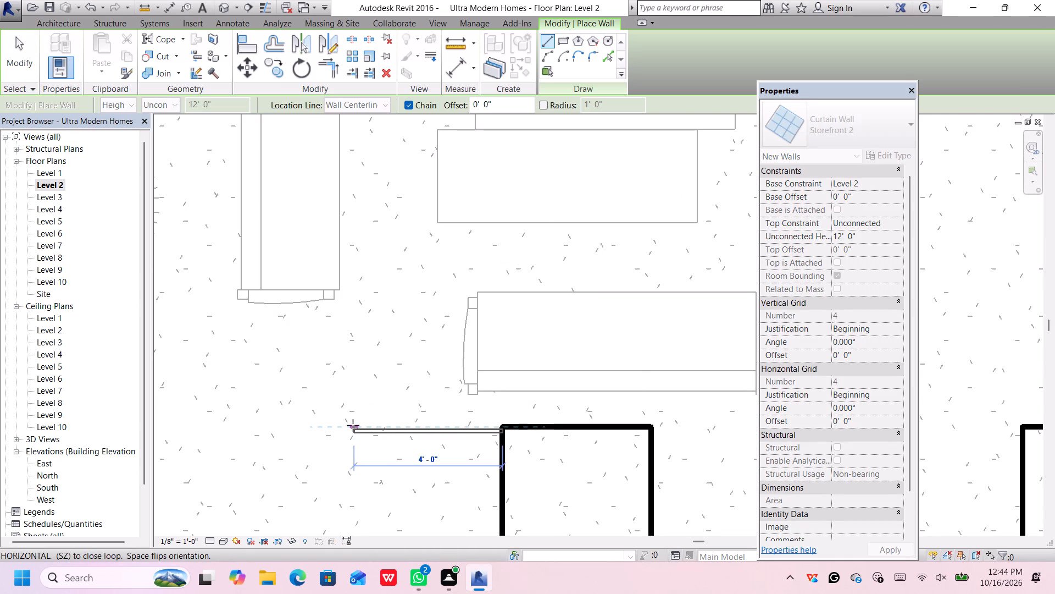
scroll(353, 425, down, 6)
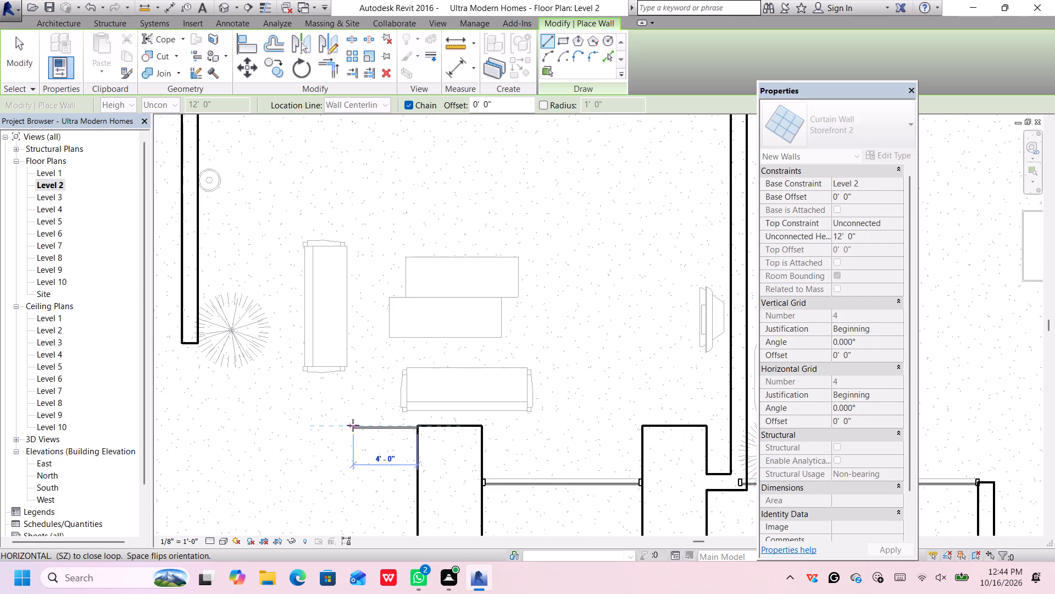
scroll(293, 426, down, 4)
middle_drag(296, 426, 370, 426)
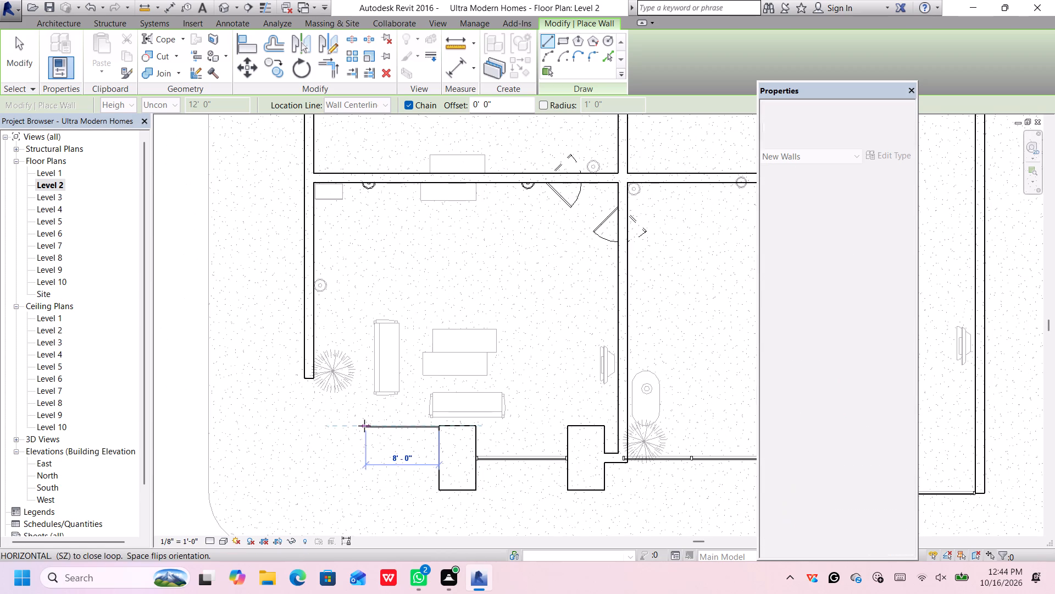
scroll(361, 425, up, 2)
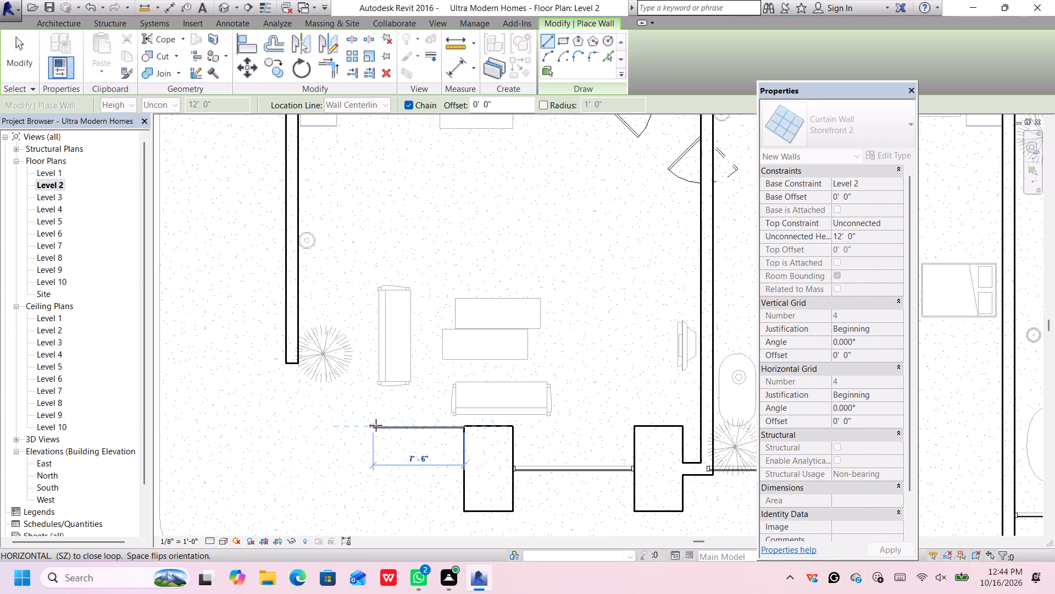
scroll(376, 425, down, 2)
middle_drag(377, 425, 379, 425)
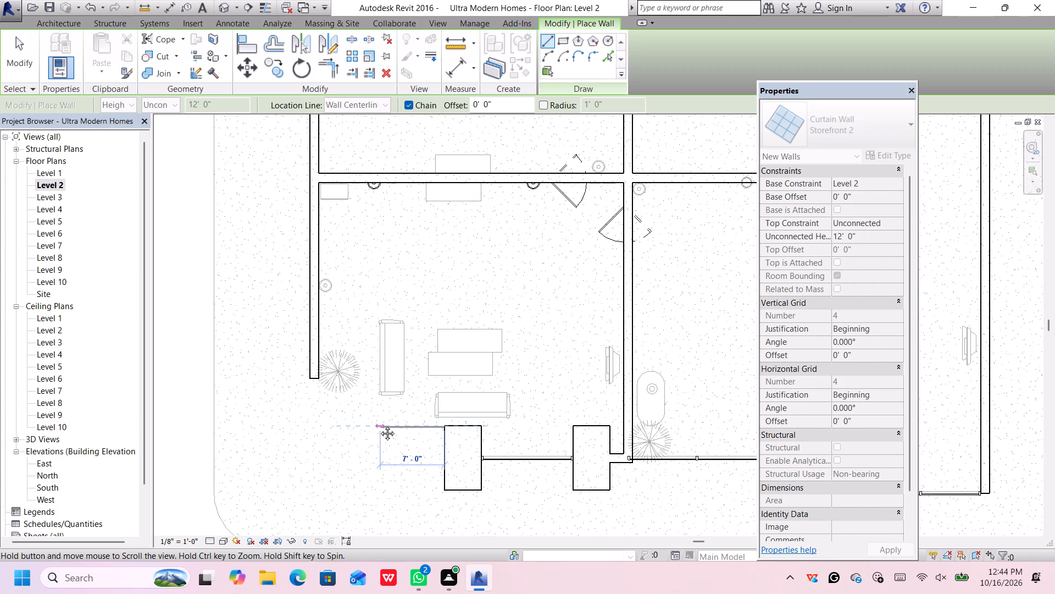
middle_drag(379, 425, 394, 425)
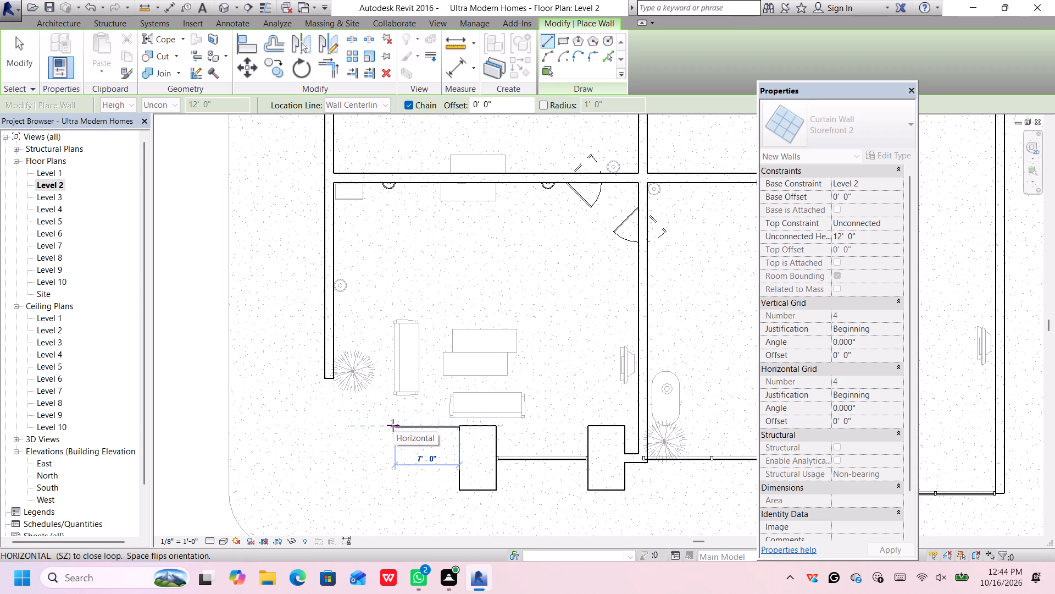
scroll(393, 426, up, 2)
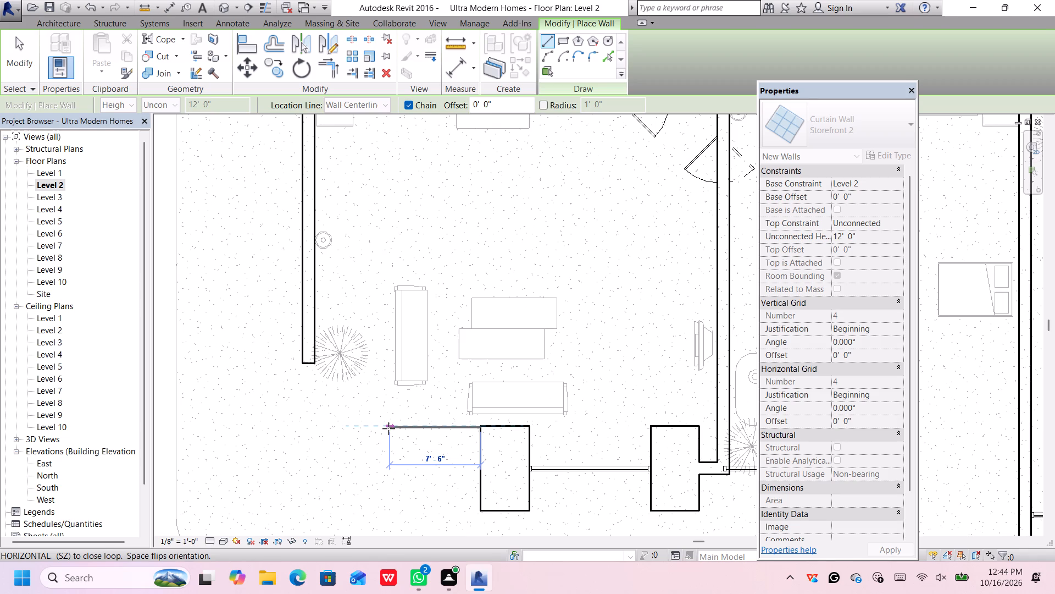
click(388, 428)
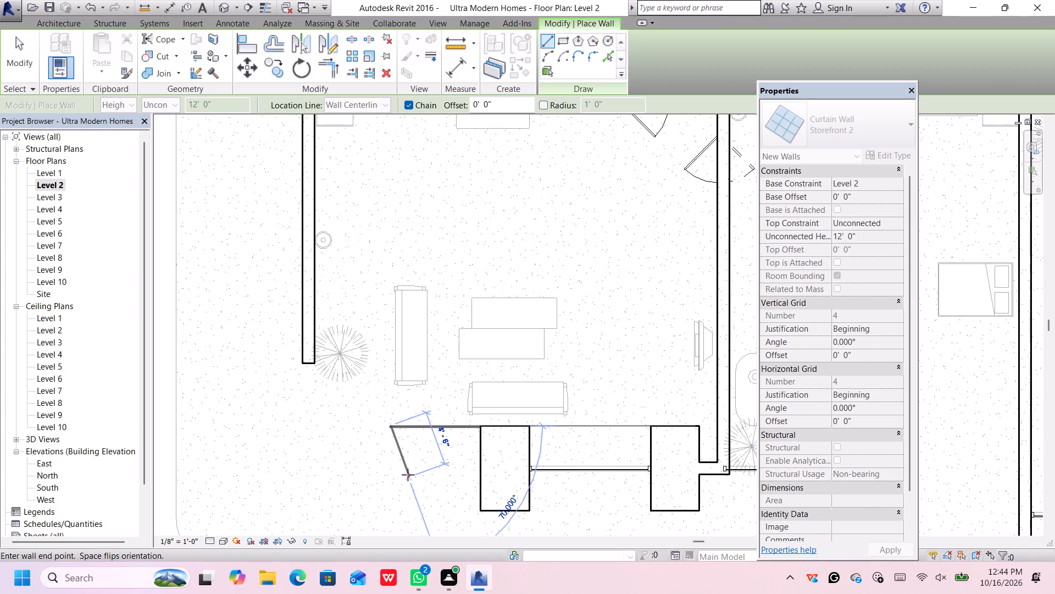
key(Escape)
Examine the new straight Storefront 2 curtain wall beside the west pier, in the Level 2 plan and in 3D.
scroll(412, 437, up, 2)
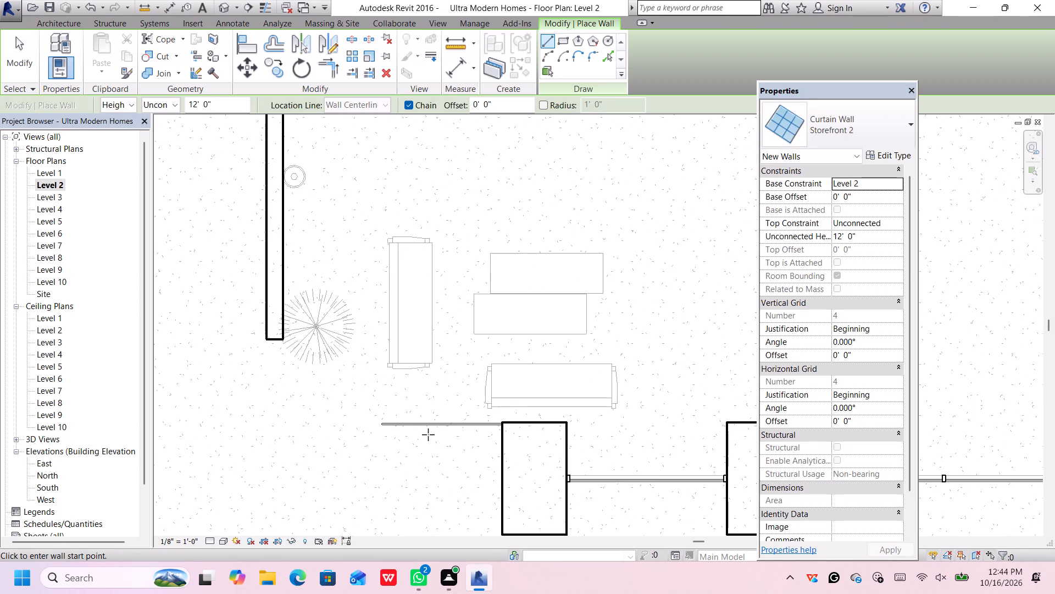
scroll(394, 435, up, 7)
scroll(396, 430, down, 6)
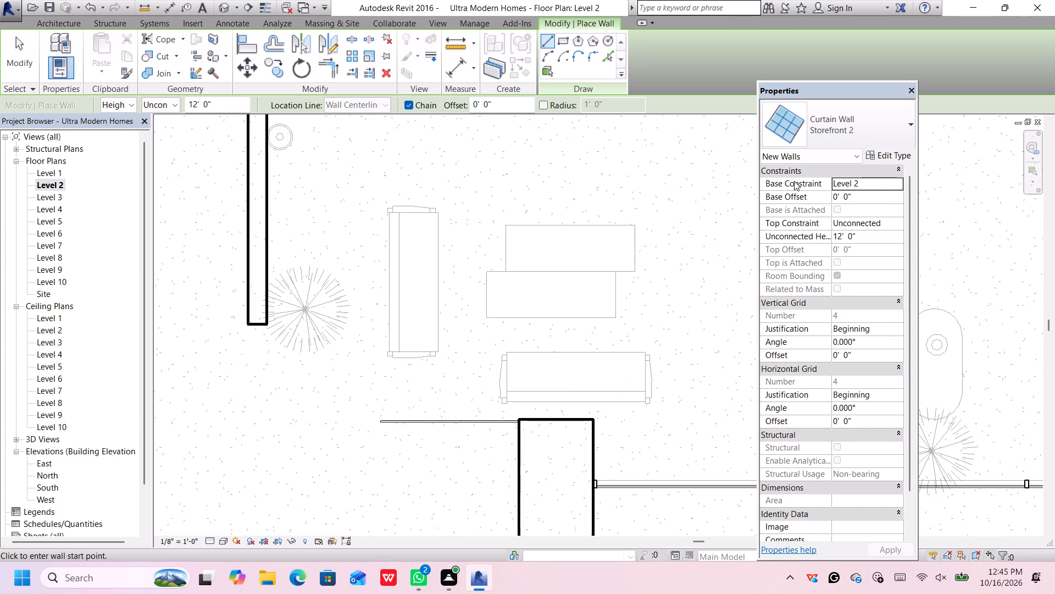
click(892, 131)
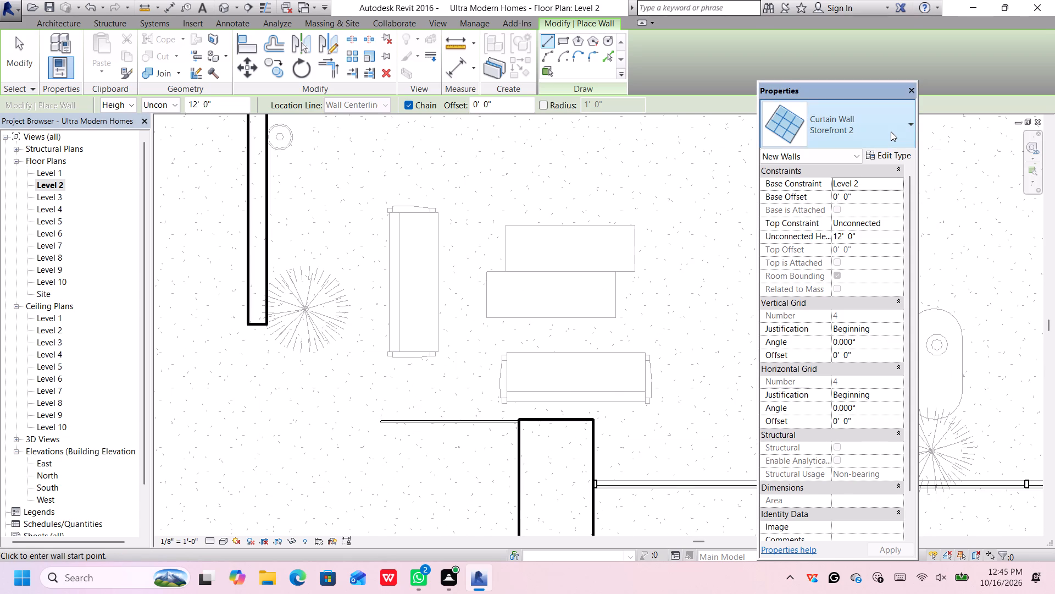
click(891, 131)
scroll(561, 293, down, 4)
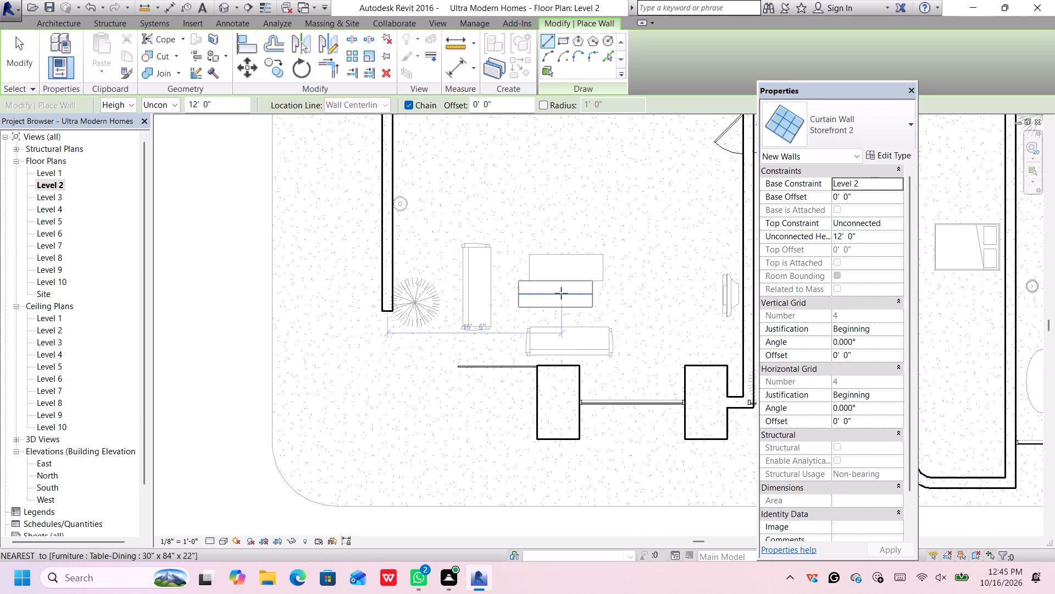
middle_drag(652, 384, 631, 369)
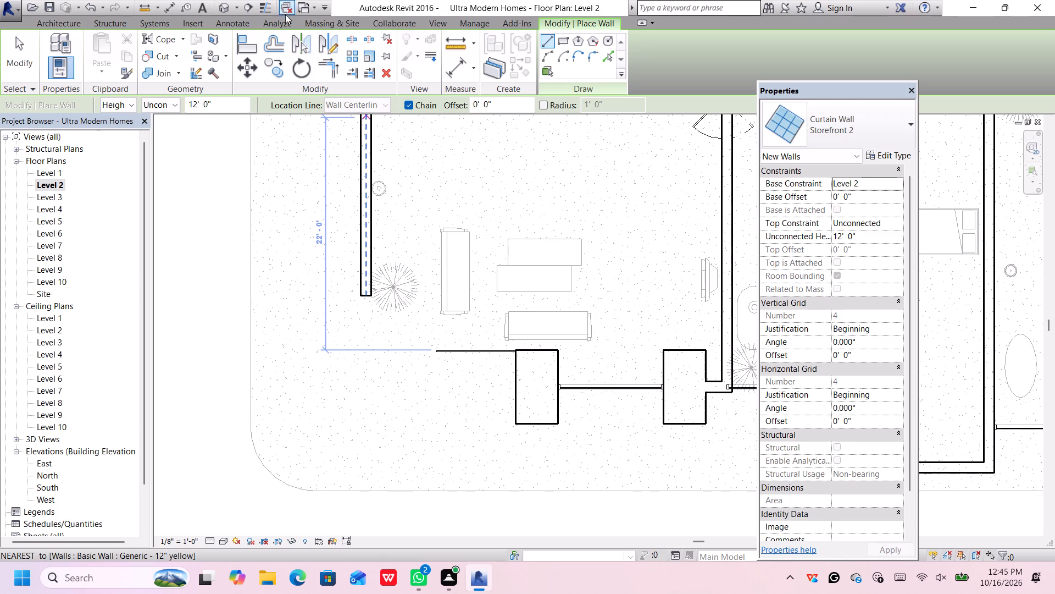
click(226, 3)
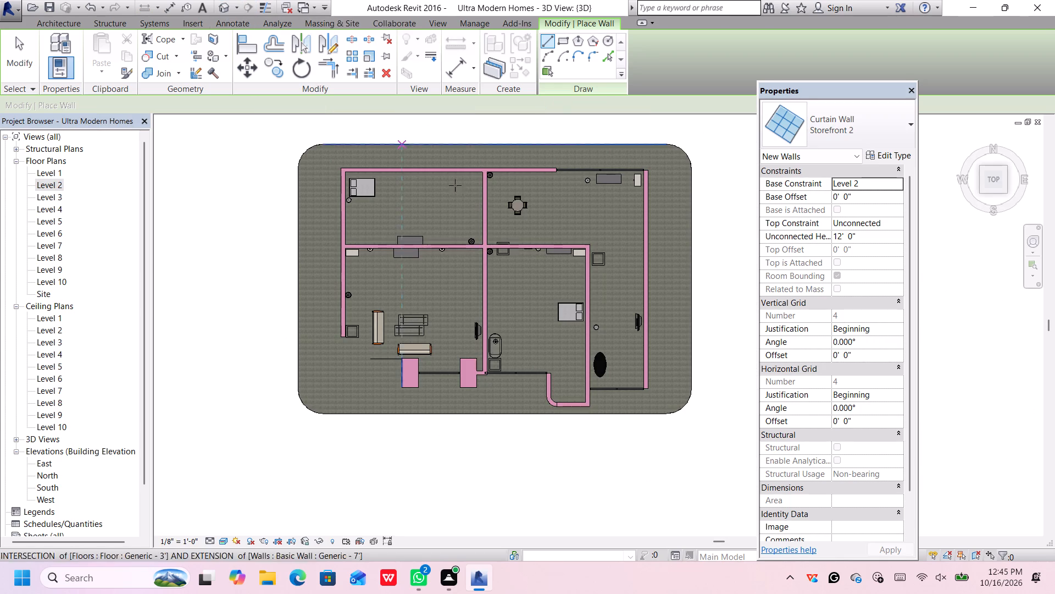
scroll(408, 355, up, 7)
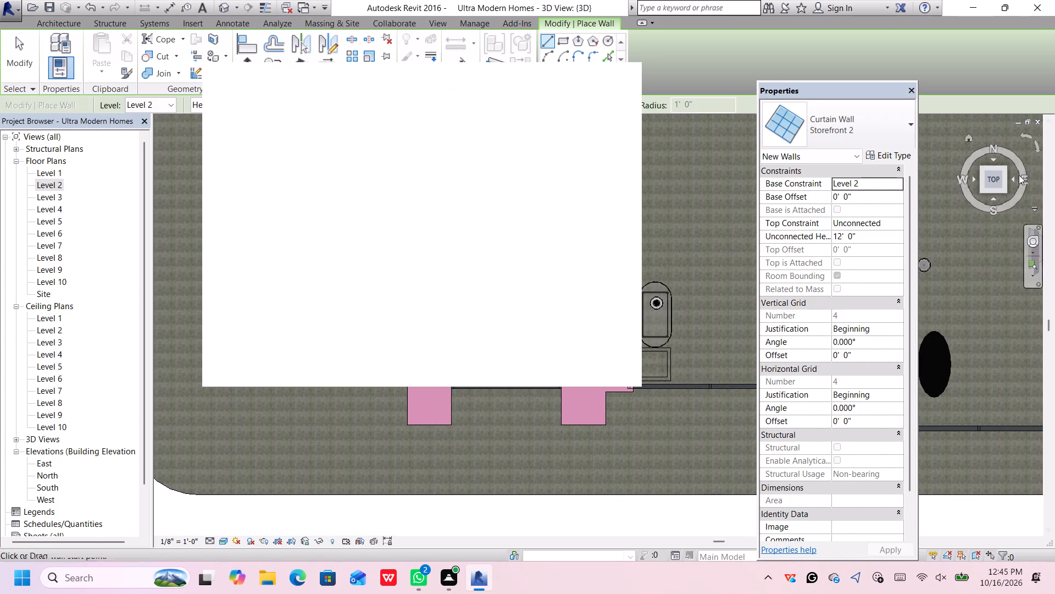
click(982, 192)
click(621, 83)
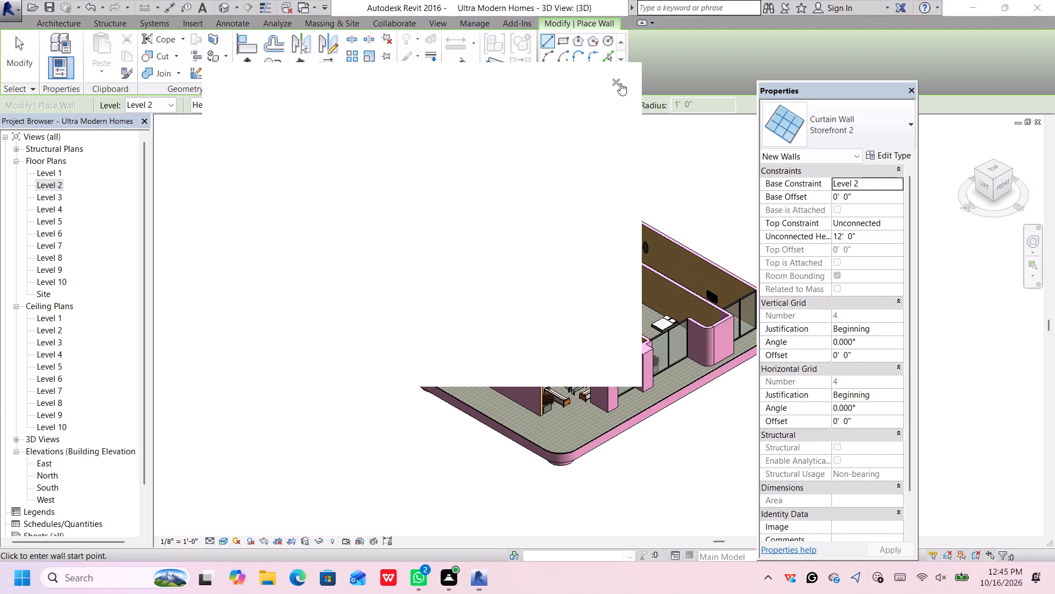
scroll(588, 414, up, 3)
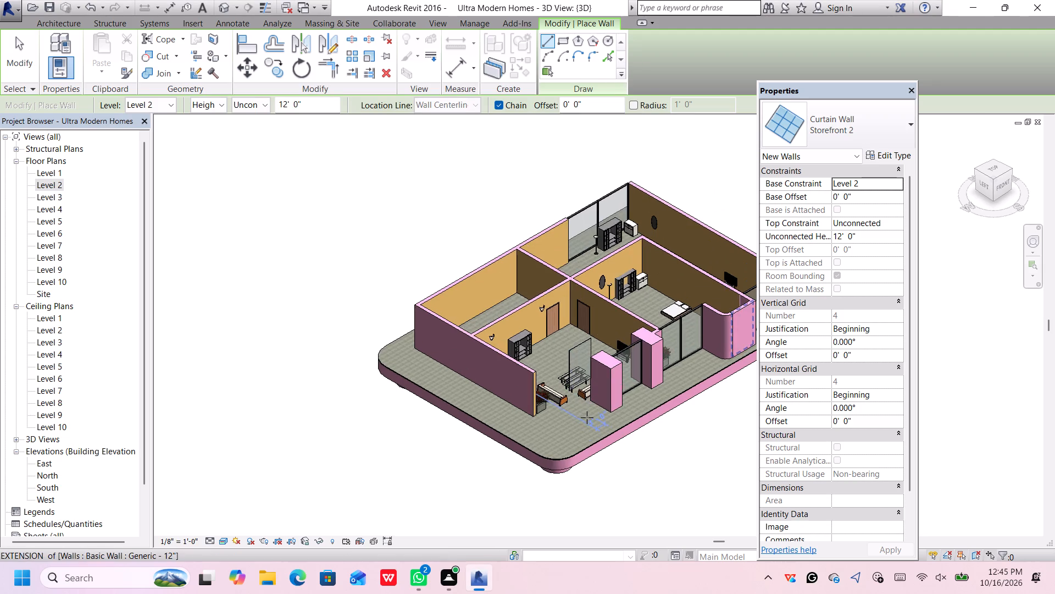
scroll(587, 417, up, 3)
scroll(560, 278, up, 5)
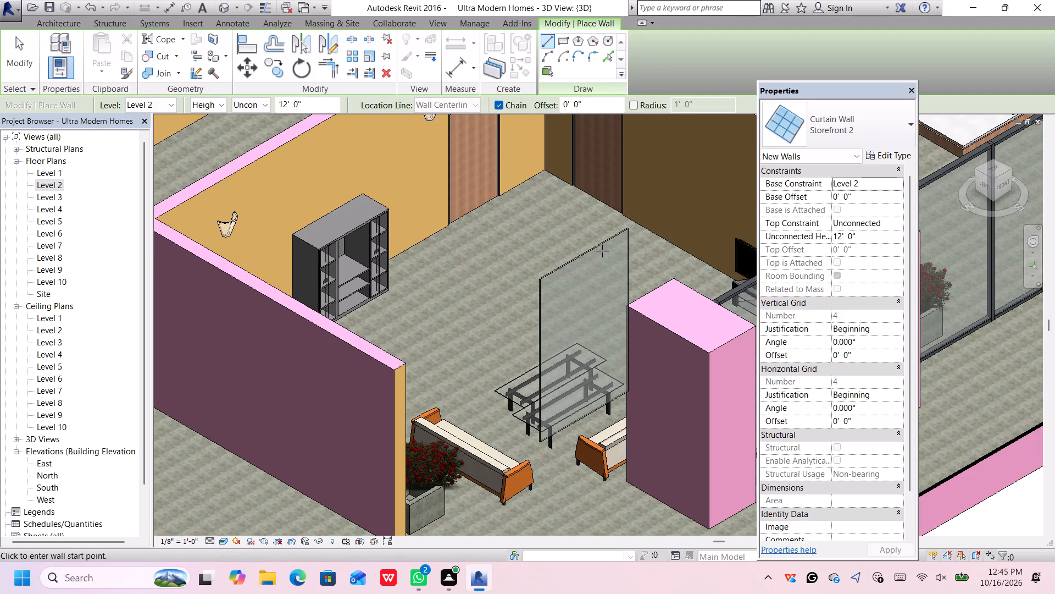
key(Escape)
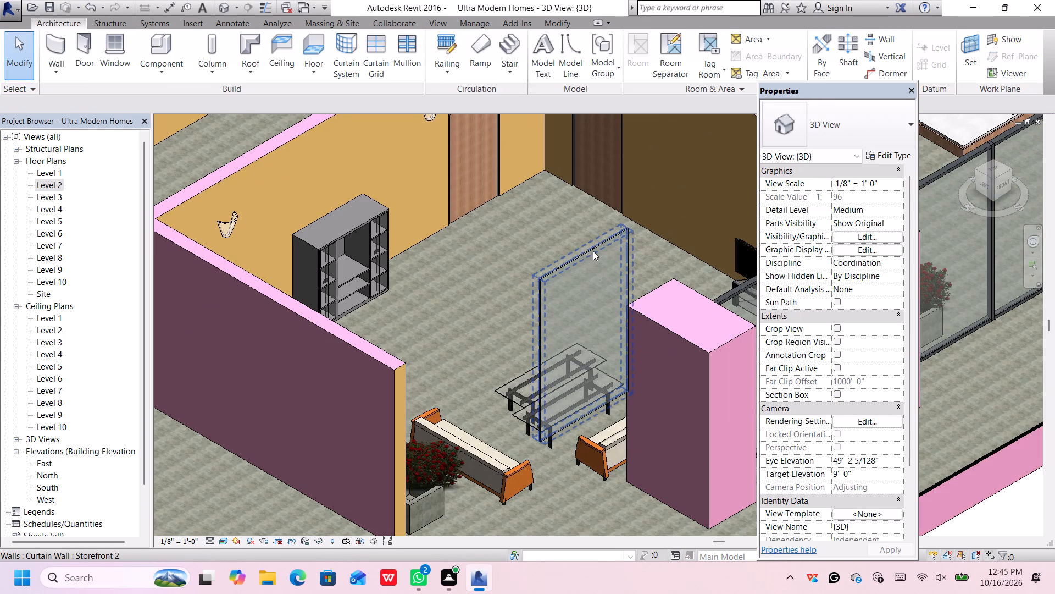
Delete the straight Storefront 2 curtain wall running west from the west pier on Level 2.
click(595, 252)
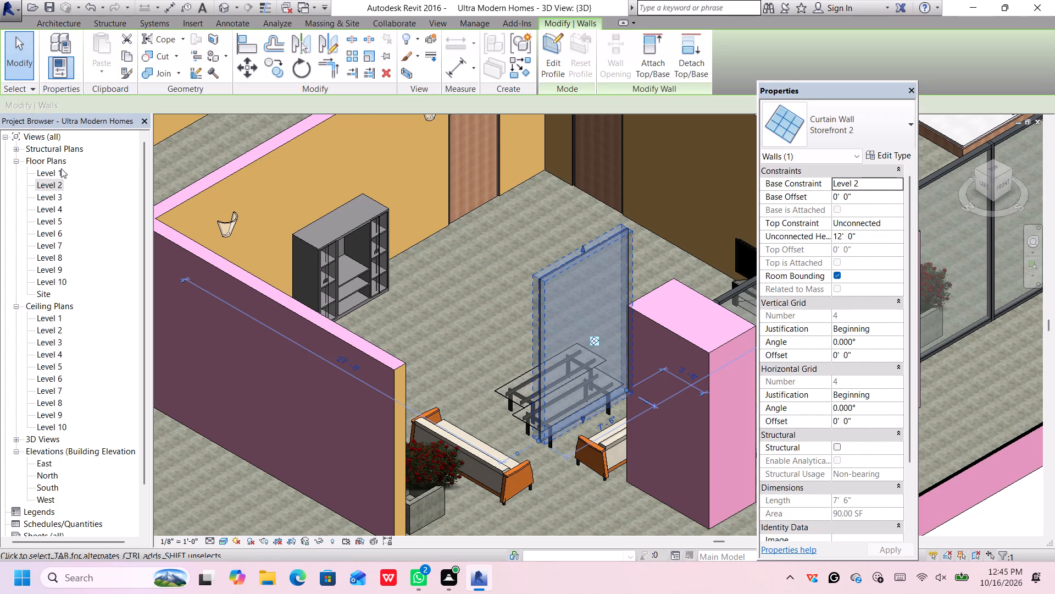
click(54, 173)
click(56, 174)
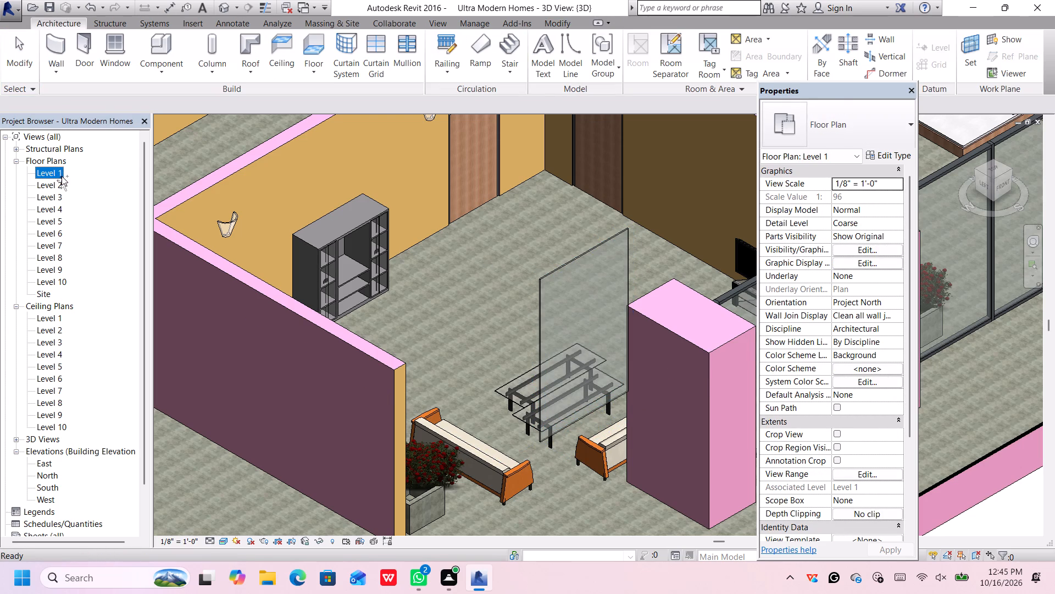
double_click(58, 170)
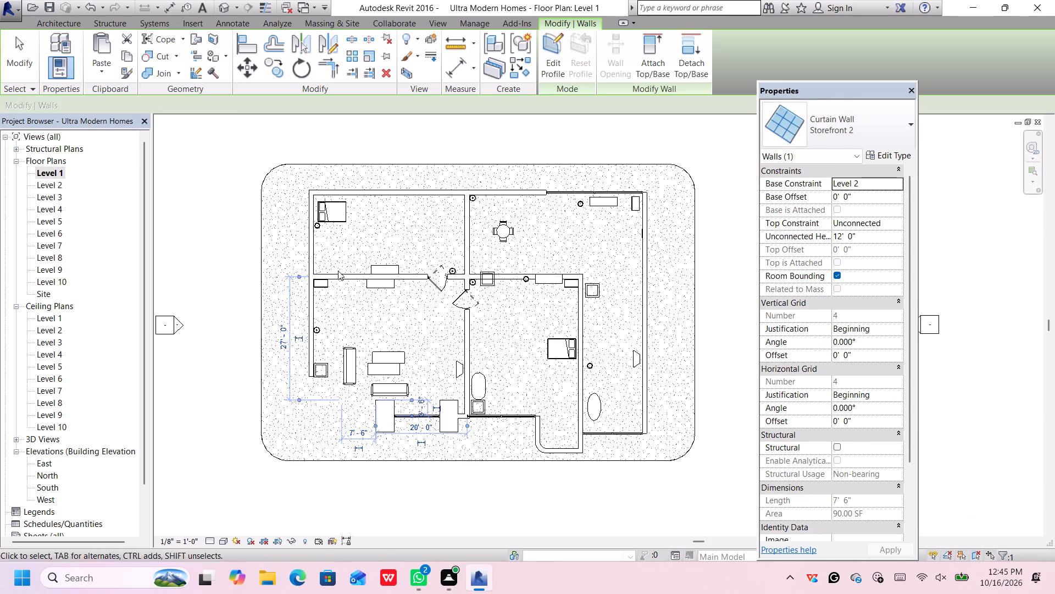
scroll(363, 421, up, 2)
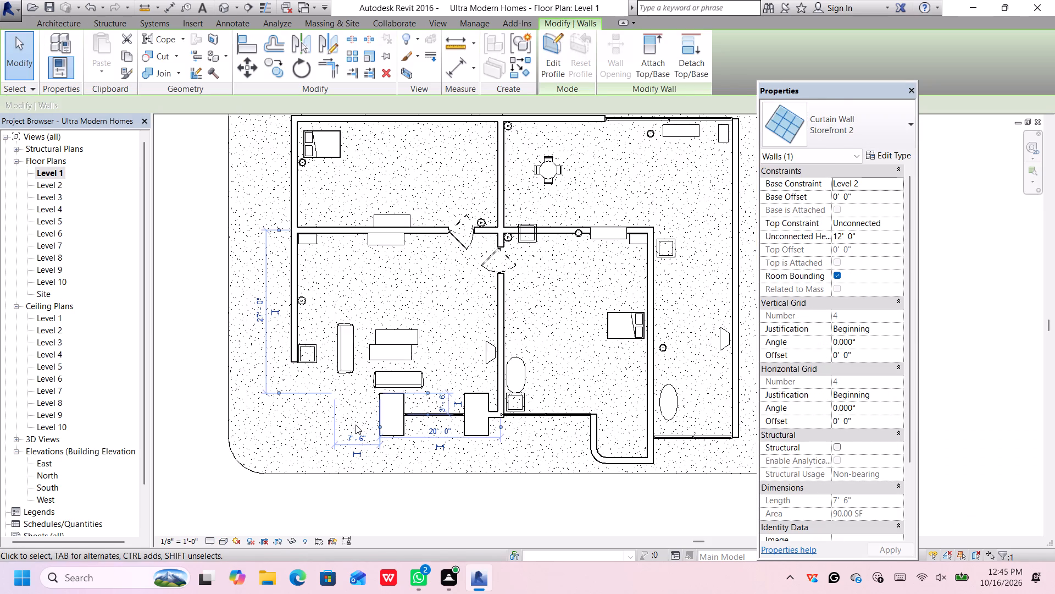
scroll(356, 424, down, 1)
double_click(46, 183)
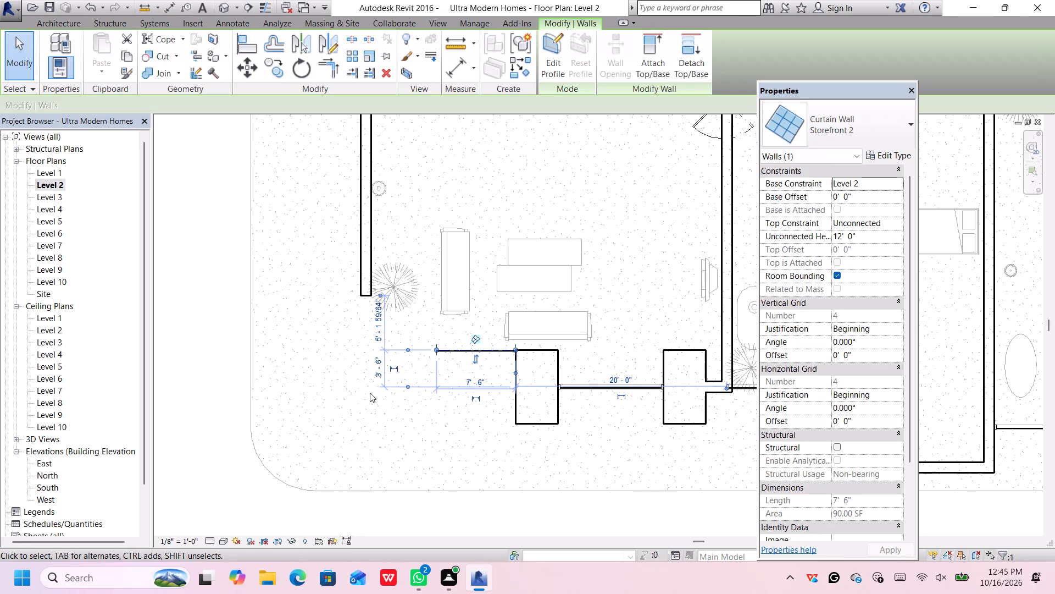
key(Delete)
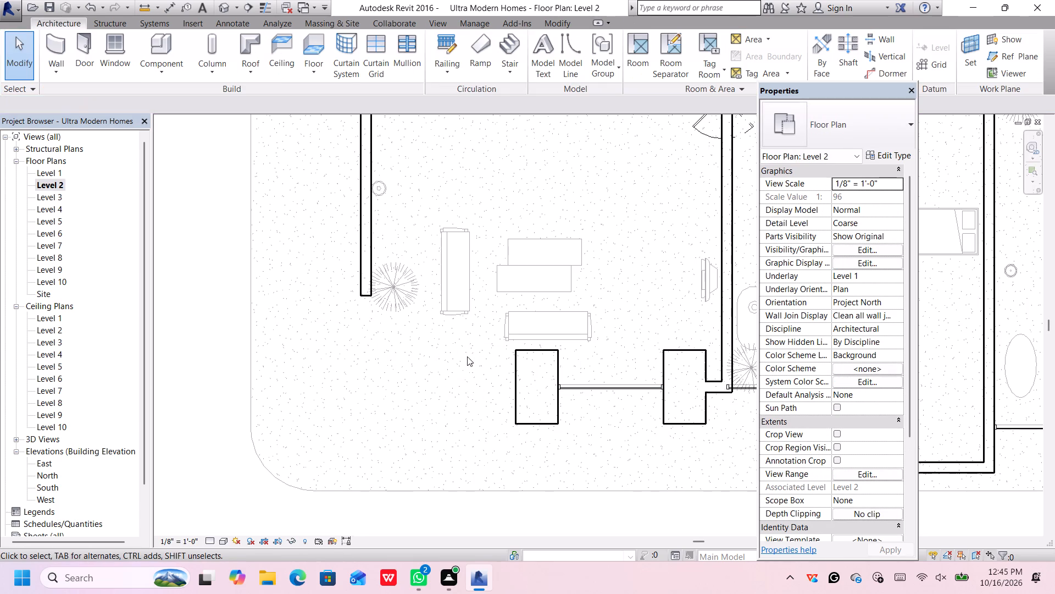
Open the Level 1 floor plan.
double_click(53, 171)
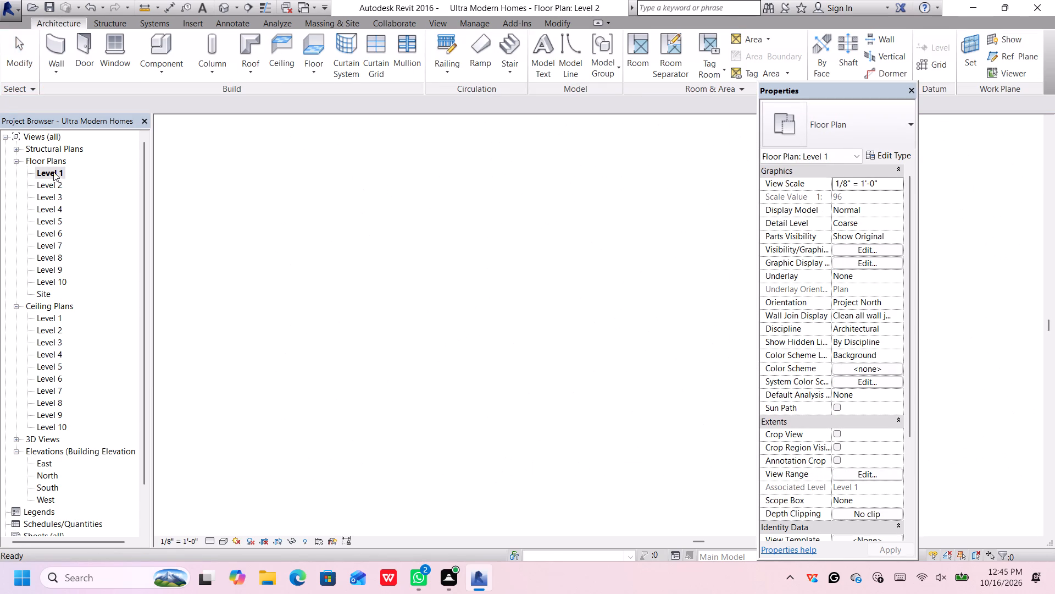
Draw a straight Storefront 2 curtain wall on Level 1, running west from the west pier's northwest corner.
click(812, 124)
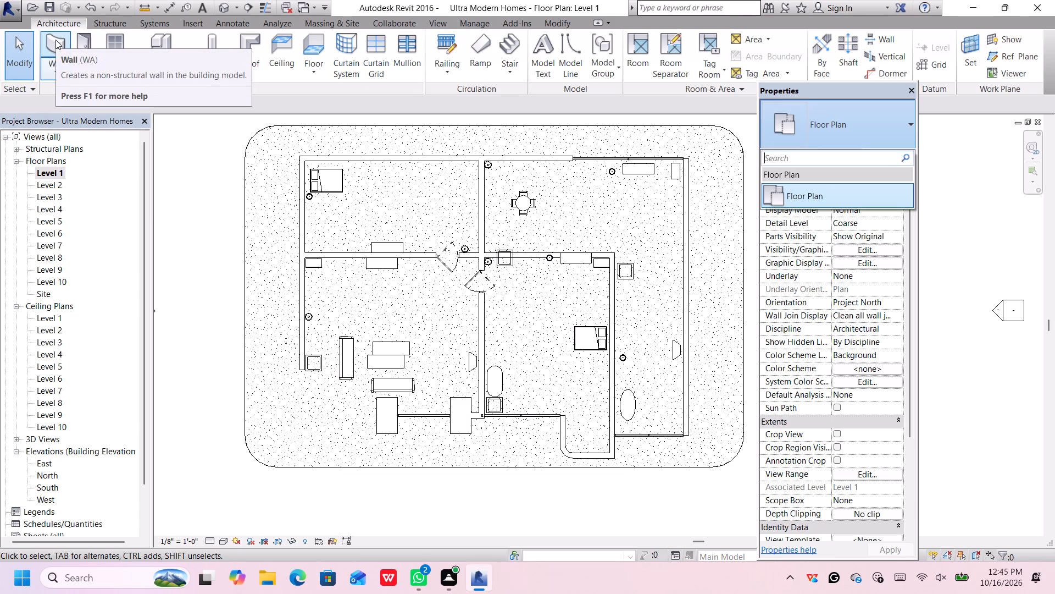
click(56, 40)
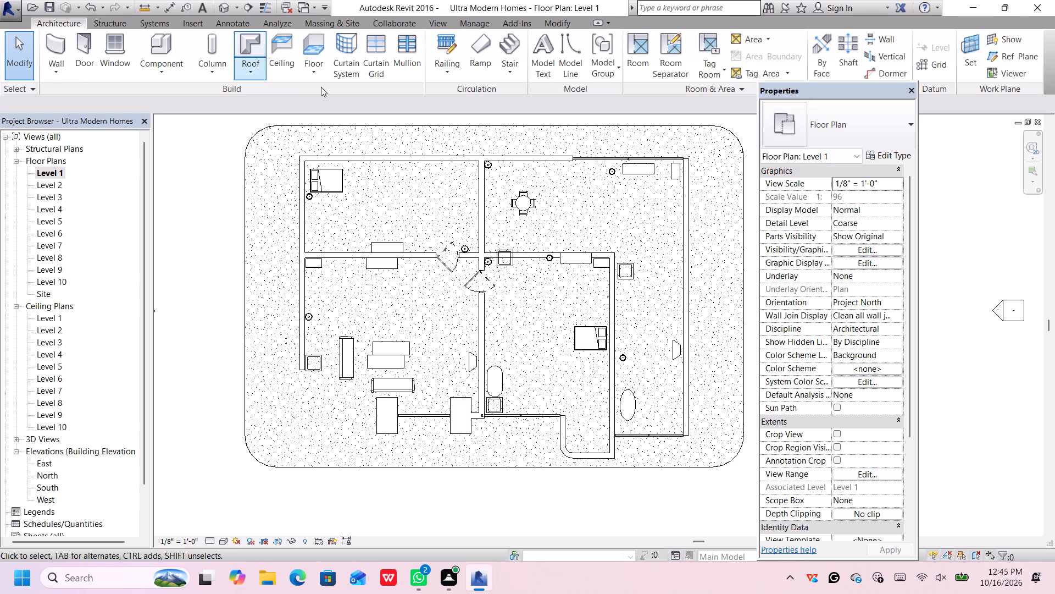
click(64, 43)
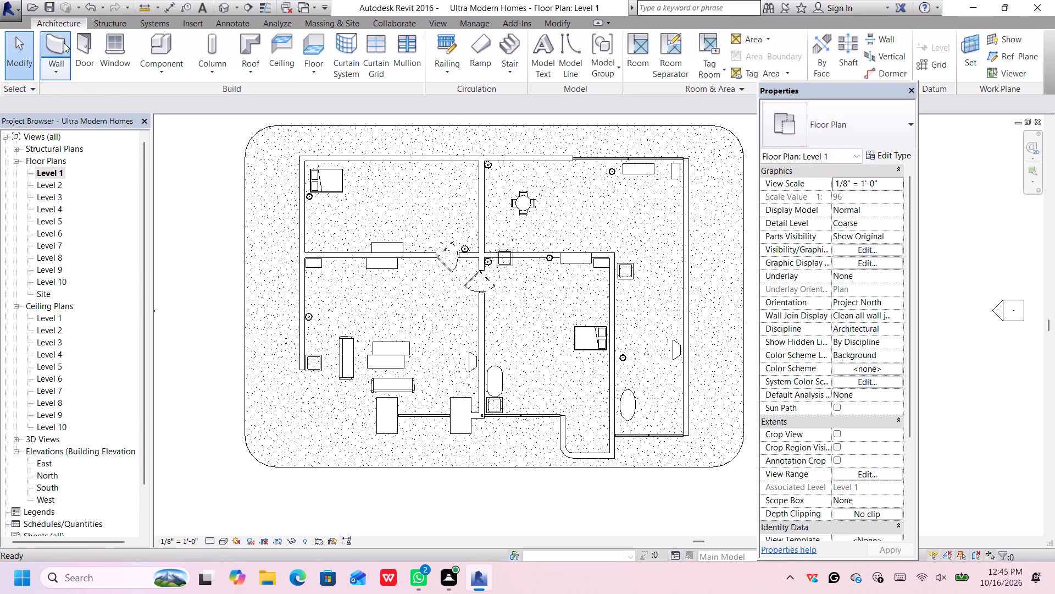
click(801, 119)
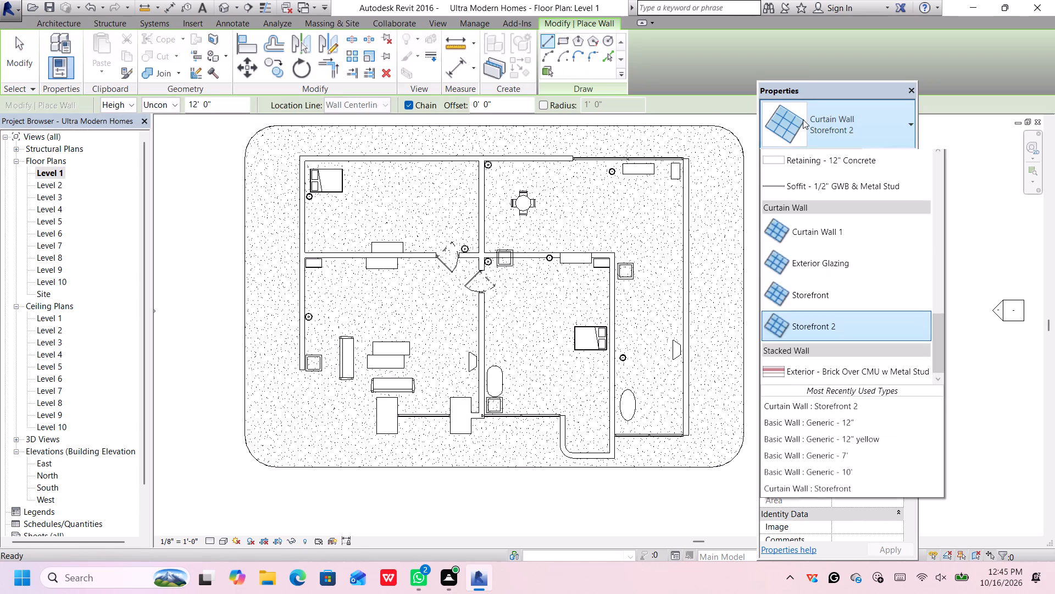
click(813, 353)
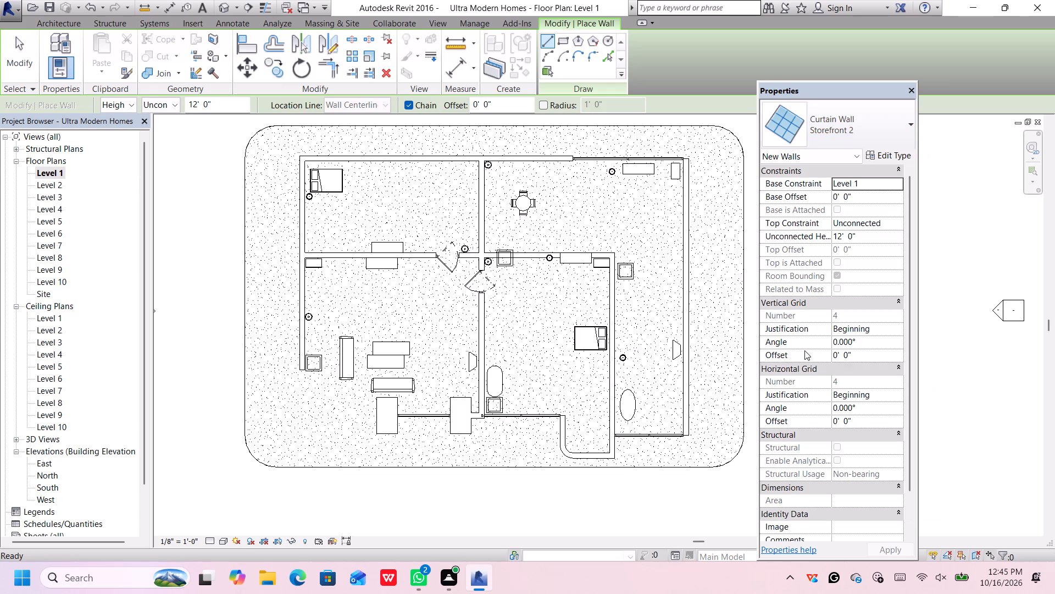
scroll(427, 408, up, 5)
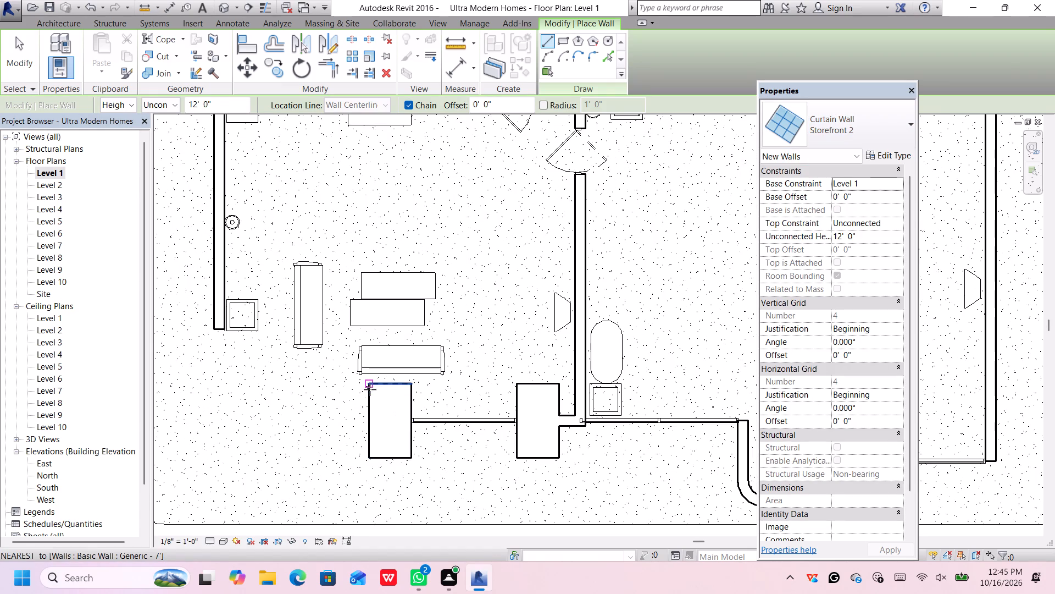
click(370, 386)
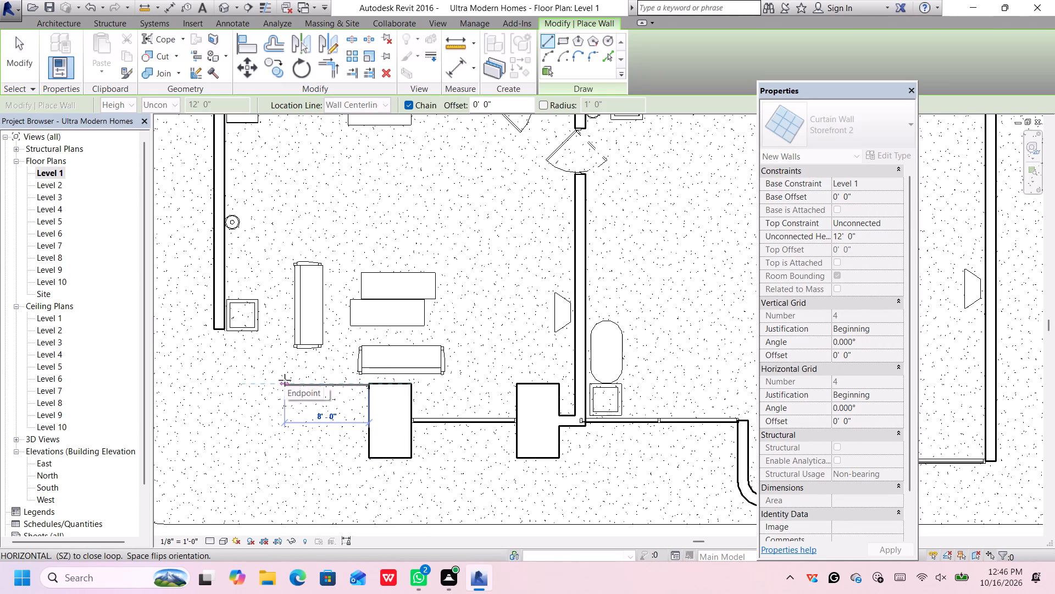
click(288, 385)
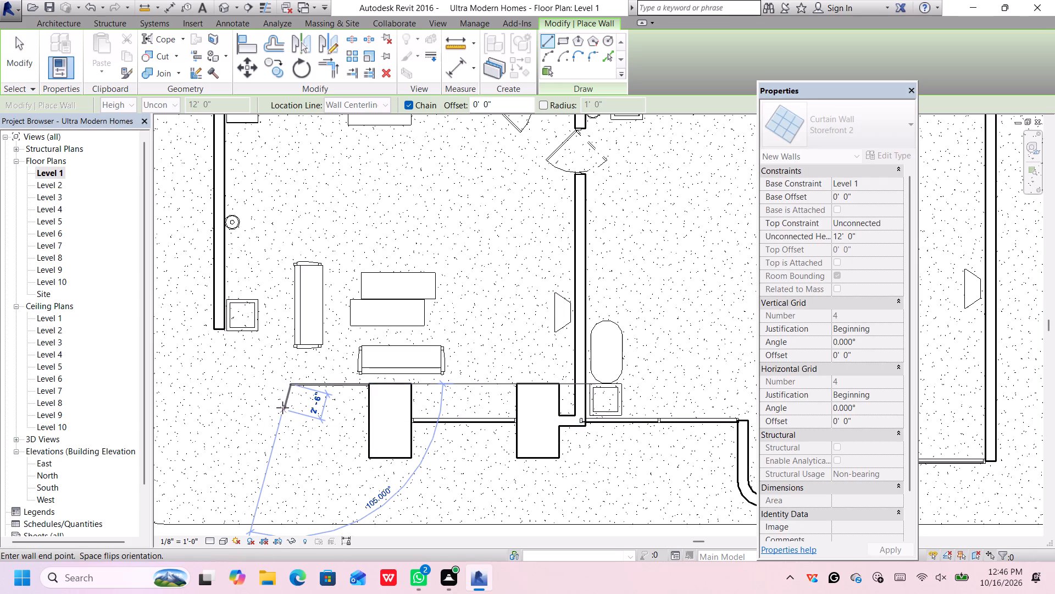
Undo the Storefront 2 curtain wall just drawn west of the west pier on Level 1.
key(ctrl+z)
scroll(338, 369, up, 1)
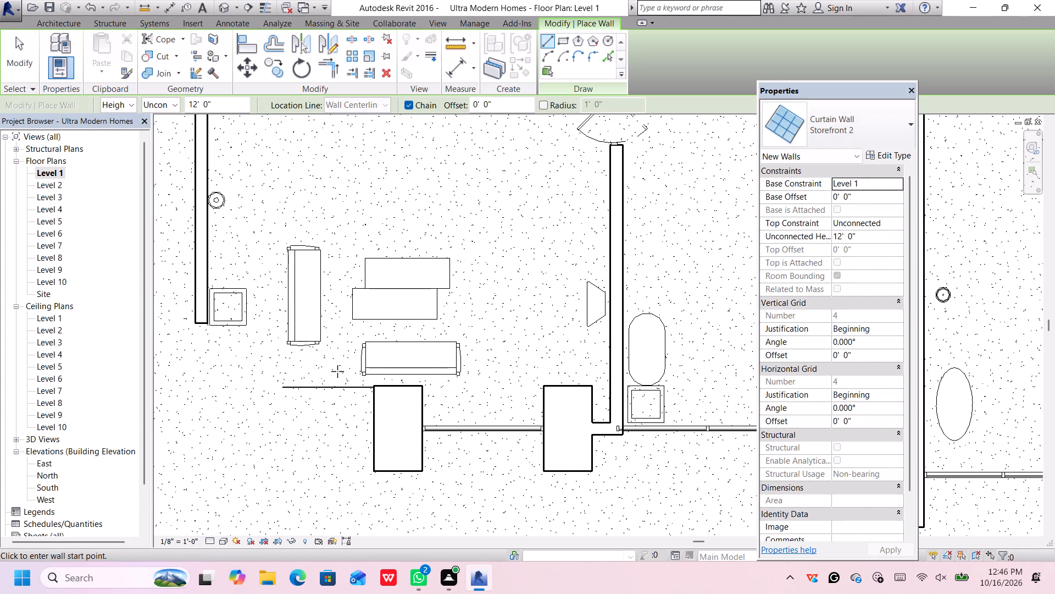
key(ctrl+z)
Draw a straight curtain wall of type Storefront on Level 1, about 8' long, running west from the west pier's northwest corner.
scroll(359, 389, up, 3)
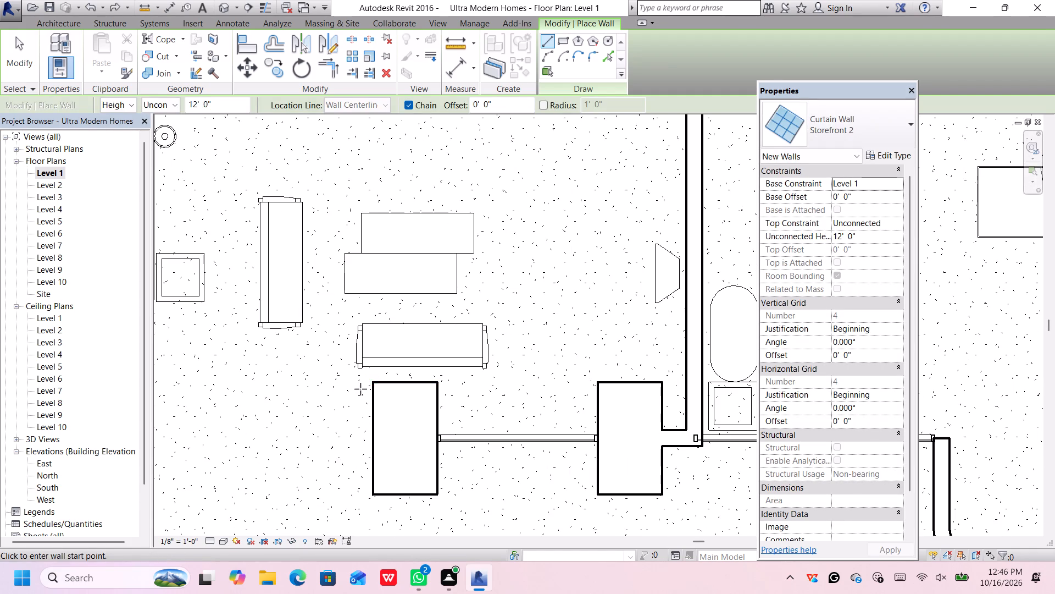
click(902, 135)
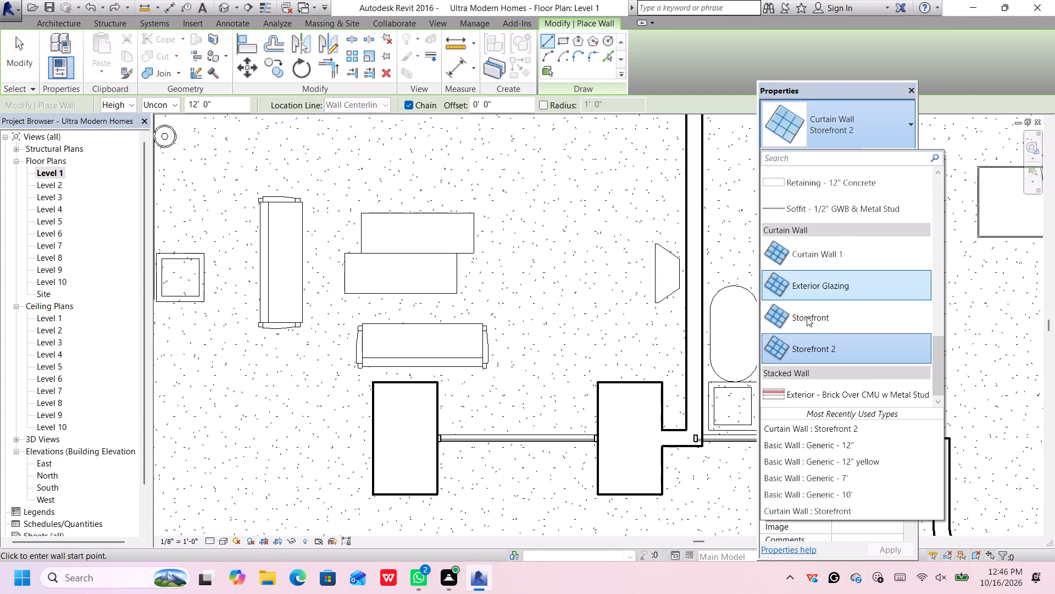
click(807, 321)
scroll(371, 384, up, 2)
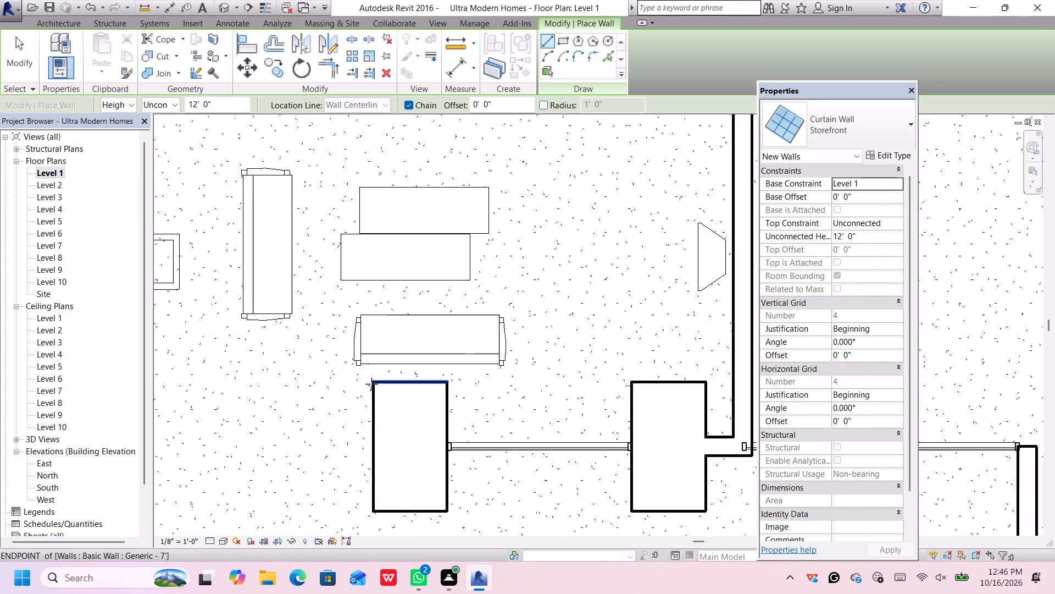
scroll(371, 384, up, 1)
click(373, 382)
scroll(269, 381, down, 4)
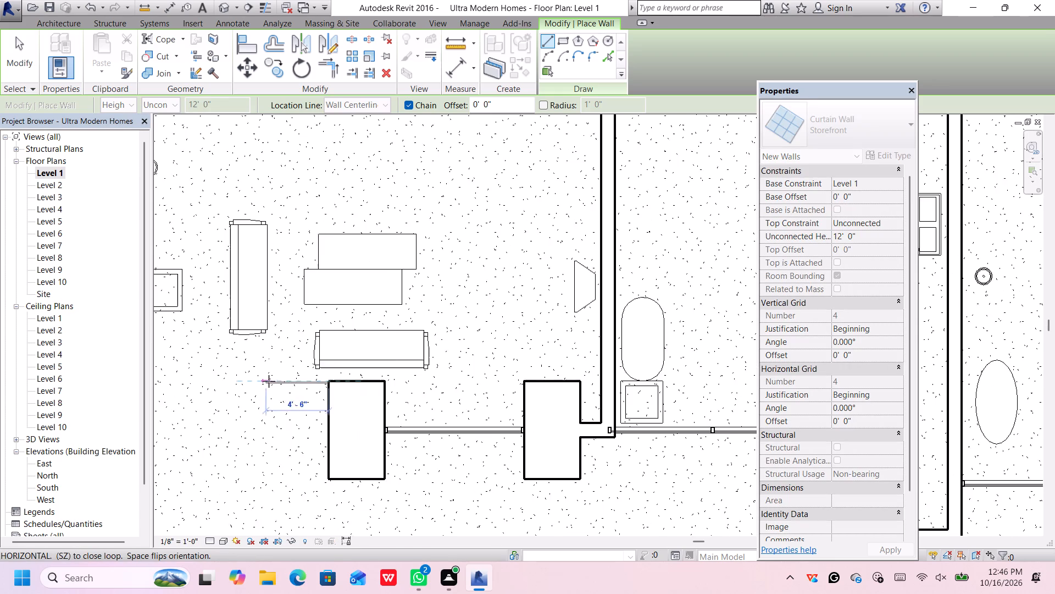
middle_drag(269, 381, 459, 406)
scroll(438, 408, up, 3)
scroll(436, 408, down, 1)
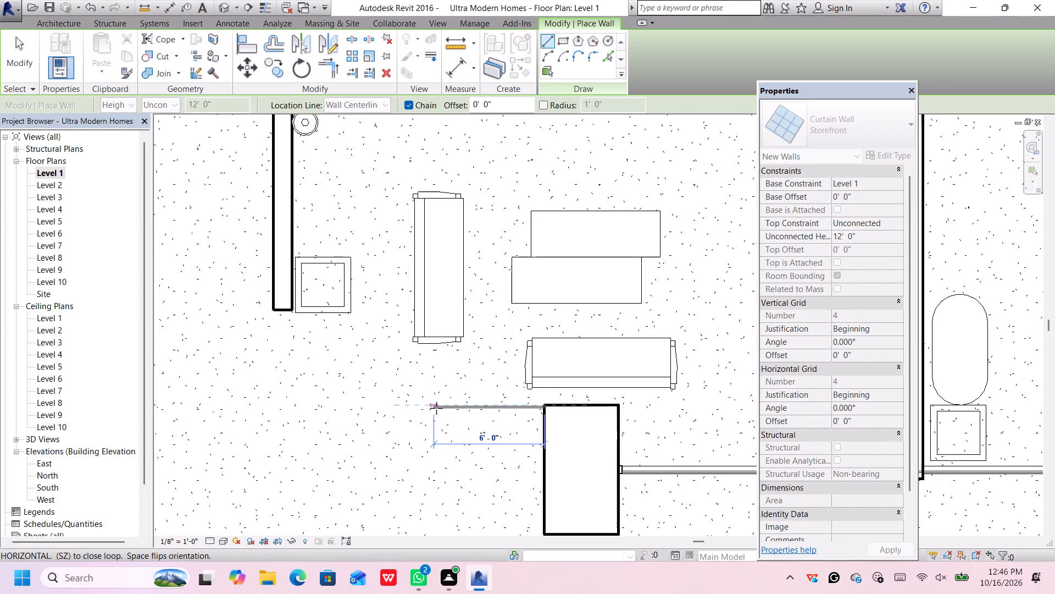
scroll(436, 408, down, 1)
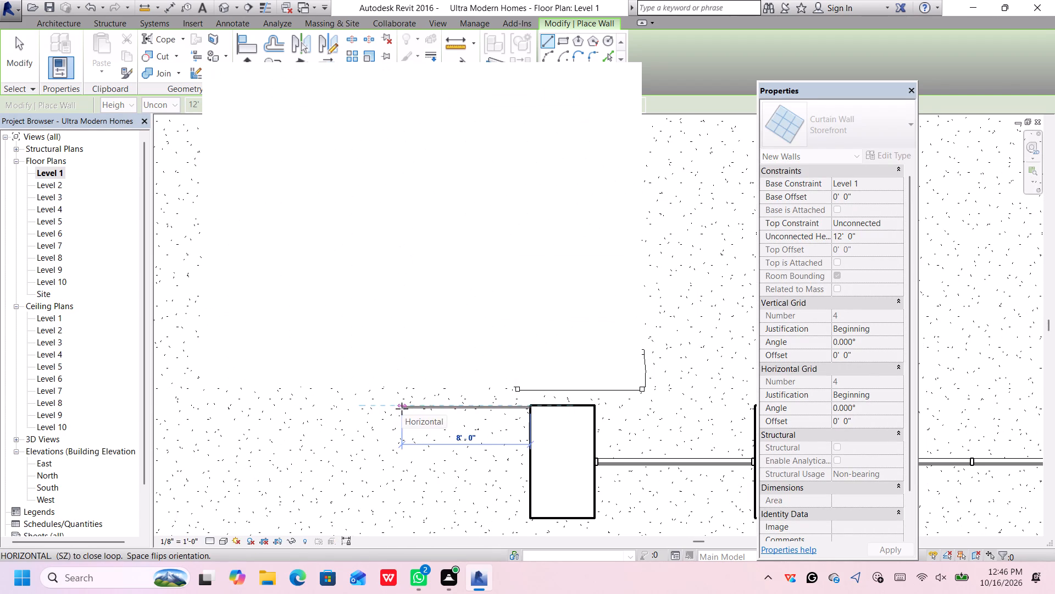
click(403, 409)
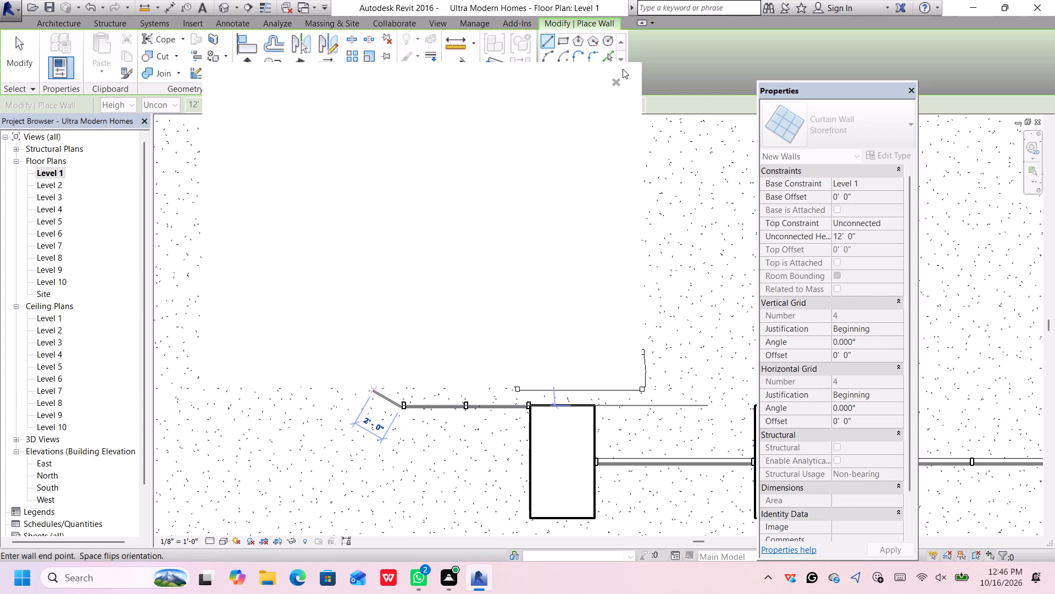
click(615, 79)
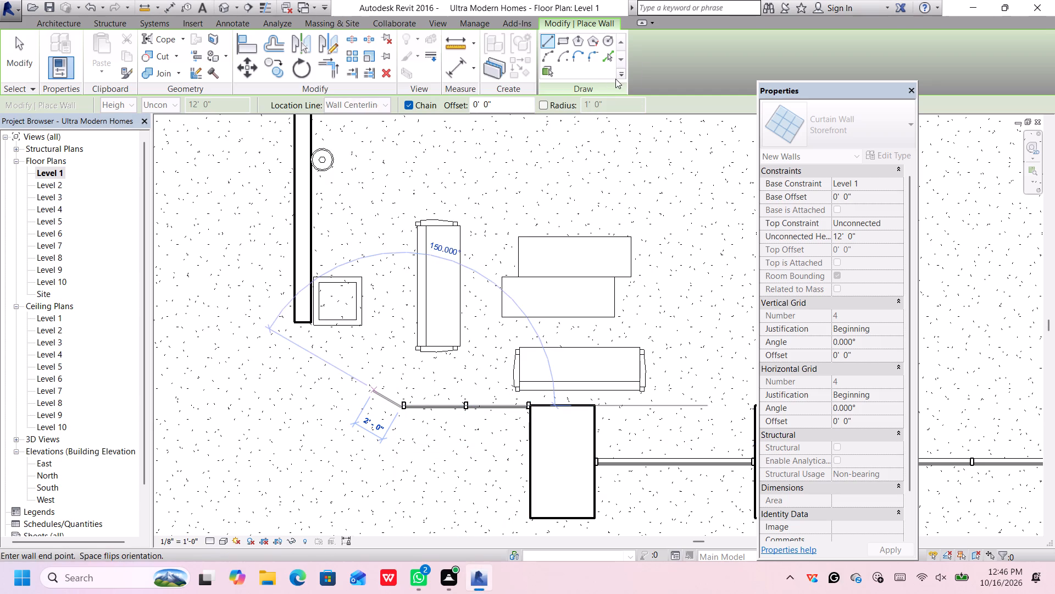
Undo the Storefront curtain wall just drawn west of the west pier and switch the wall type to Storefront 2.
key(ctrl+z)
key(ctrl+z)
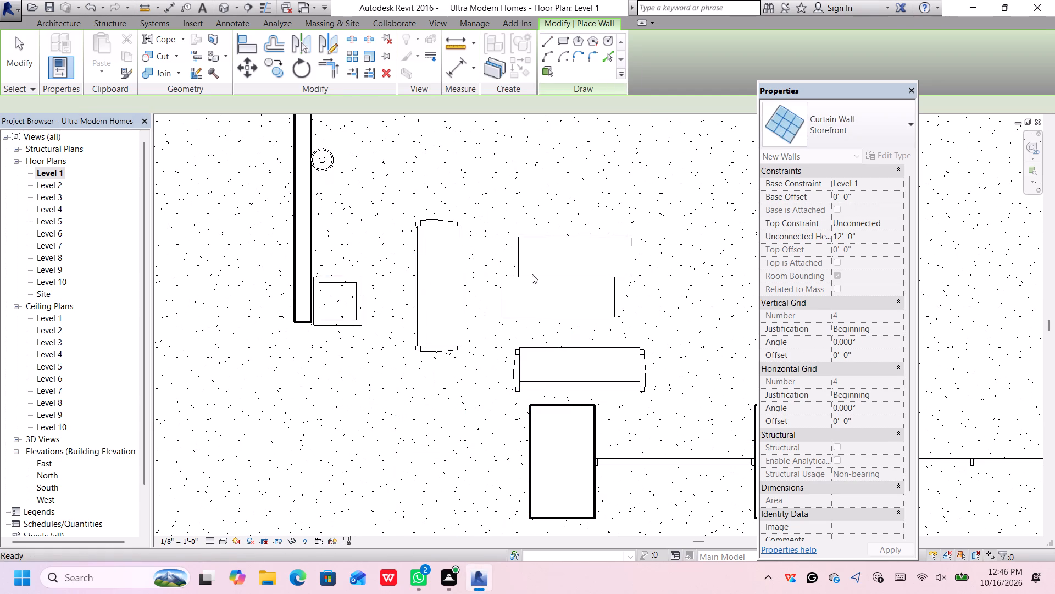
click(874, 136)
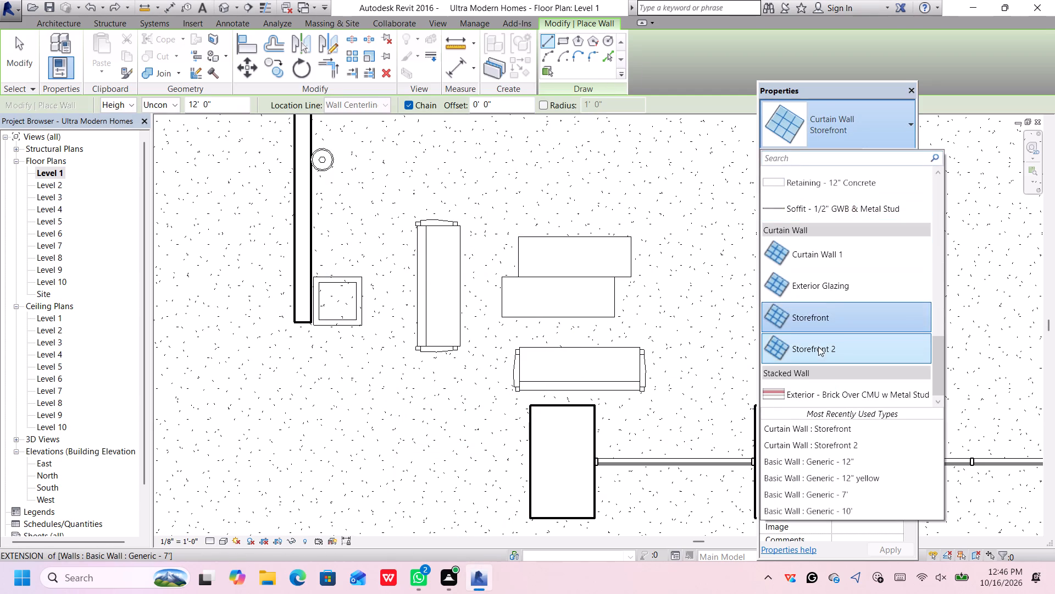
click(821, 351)
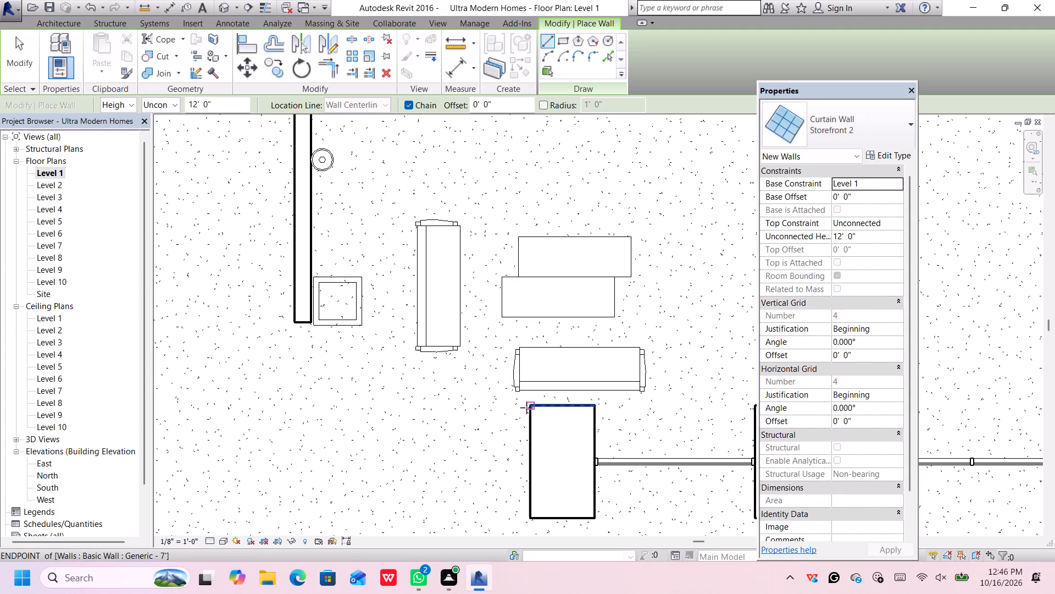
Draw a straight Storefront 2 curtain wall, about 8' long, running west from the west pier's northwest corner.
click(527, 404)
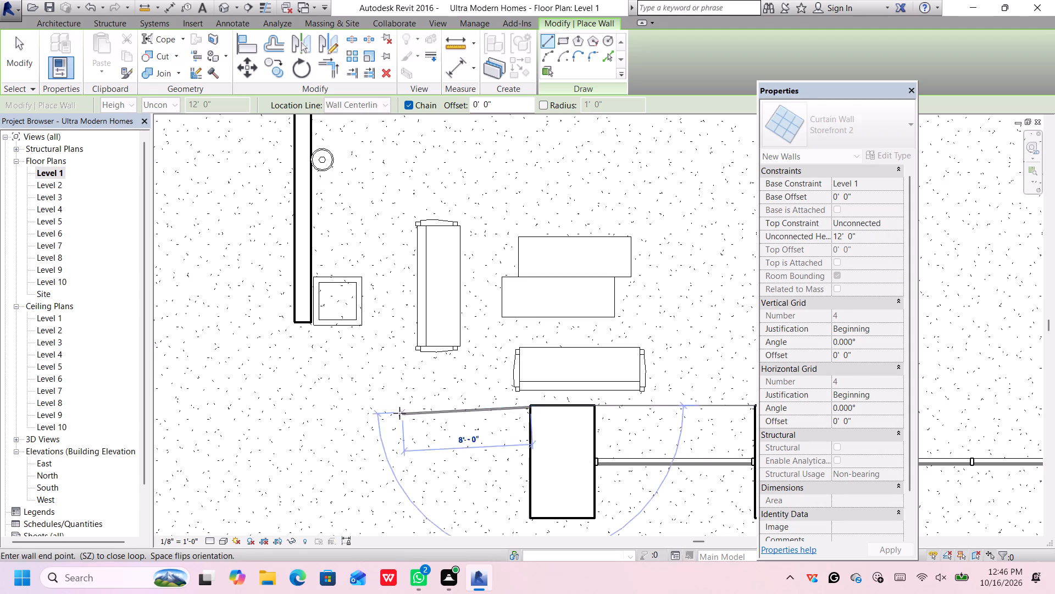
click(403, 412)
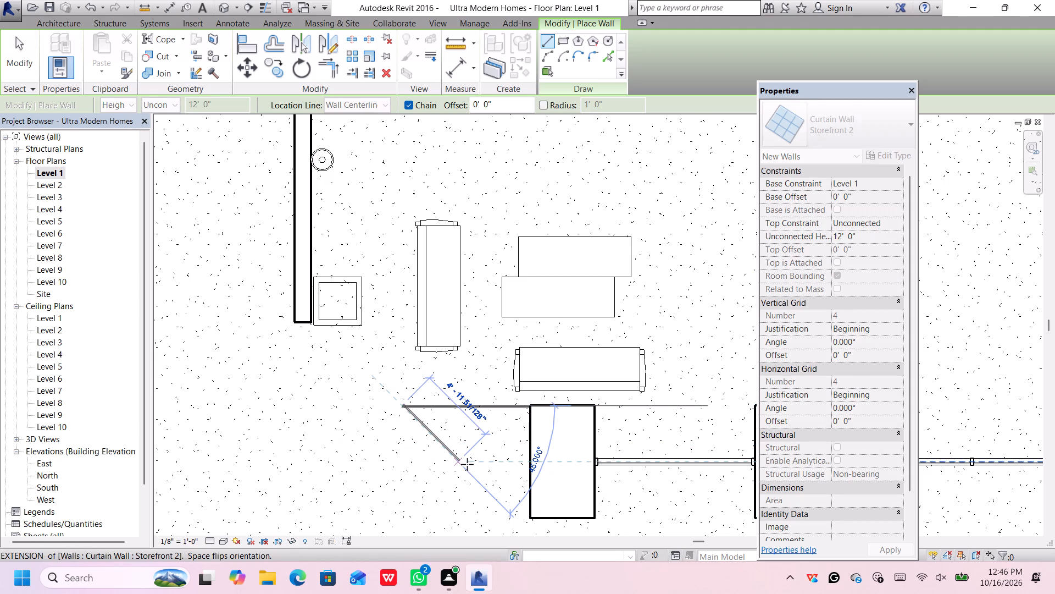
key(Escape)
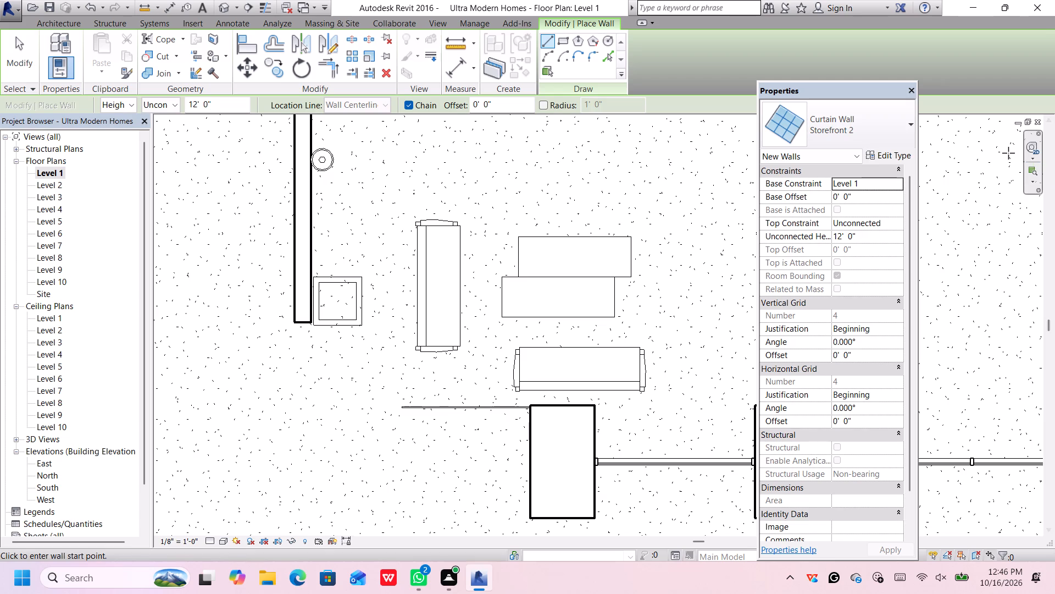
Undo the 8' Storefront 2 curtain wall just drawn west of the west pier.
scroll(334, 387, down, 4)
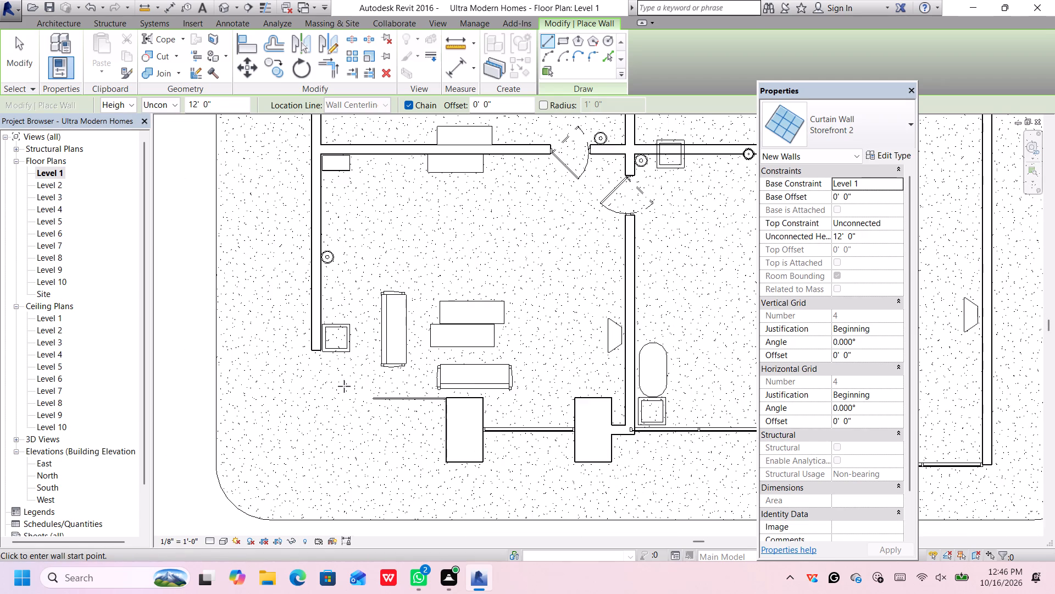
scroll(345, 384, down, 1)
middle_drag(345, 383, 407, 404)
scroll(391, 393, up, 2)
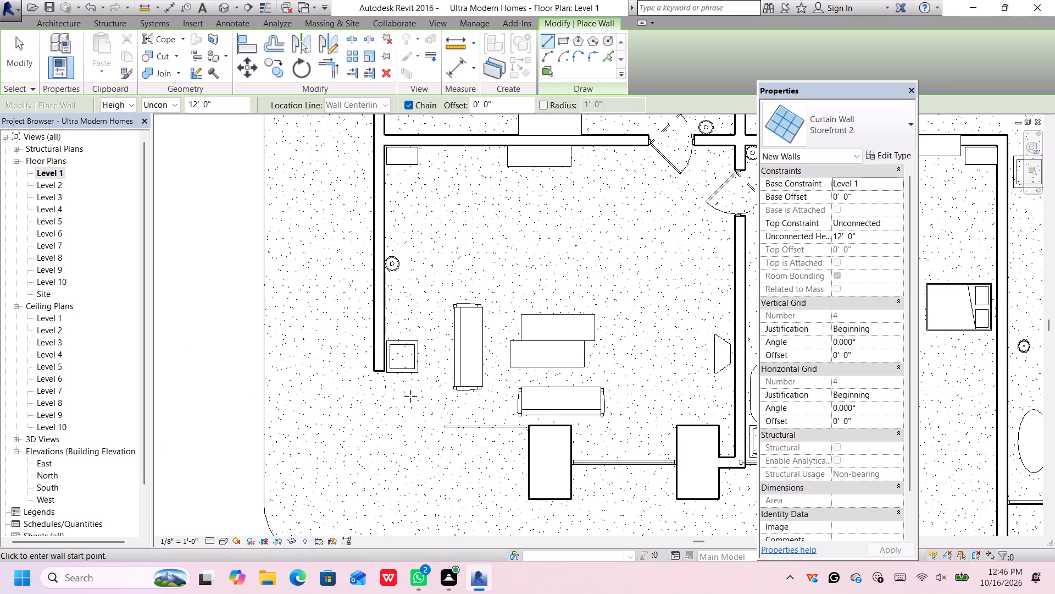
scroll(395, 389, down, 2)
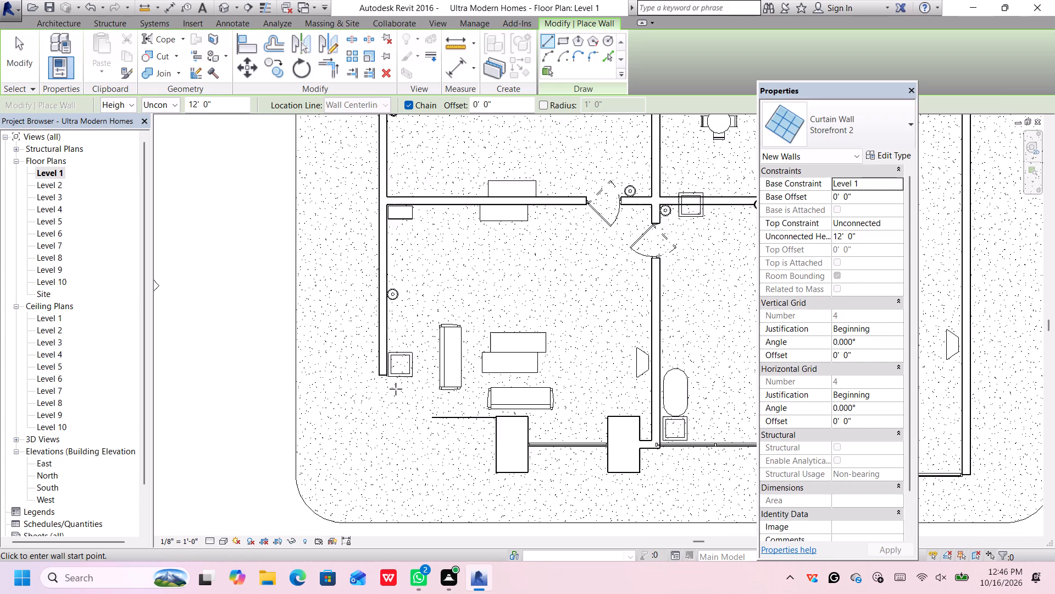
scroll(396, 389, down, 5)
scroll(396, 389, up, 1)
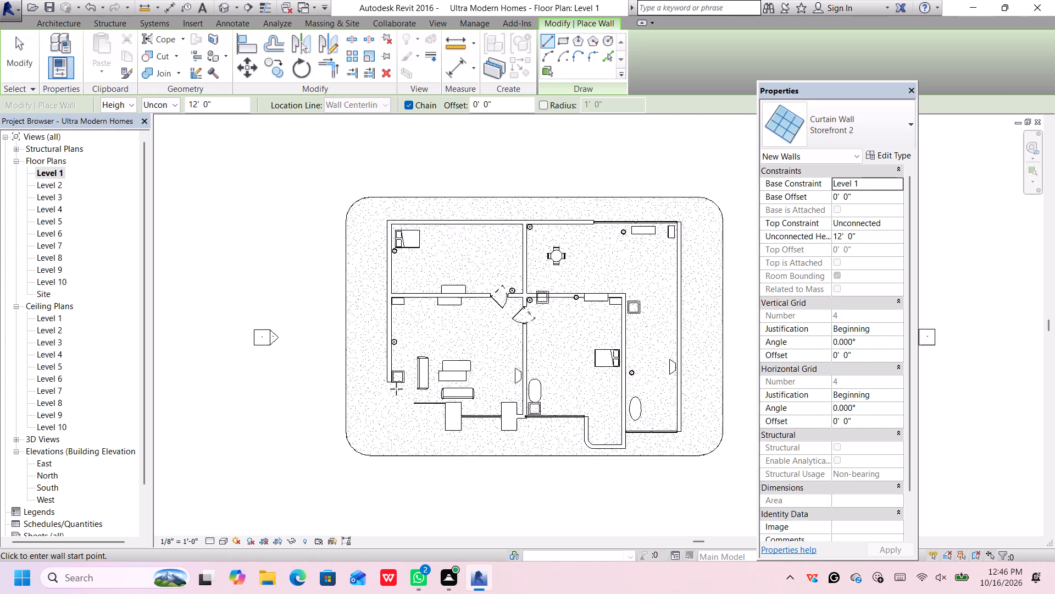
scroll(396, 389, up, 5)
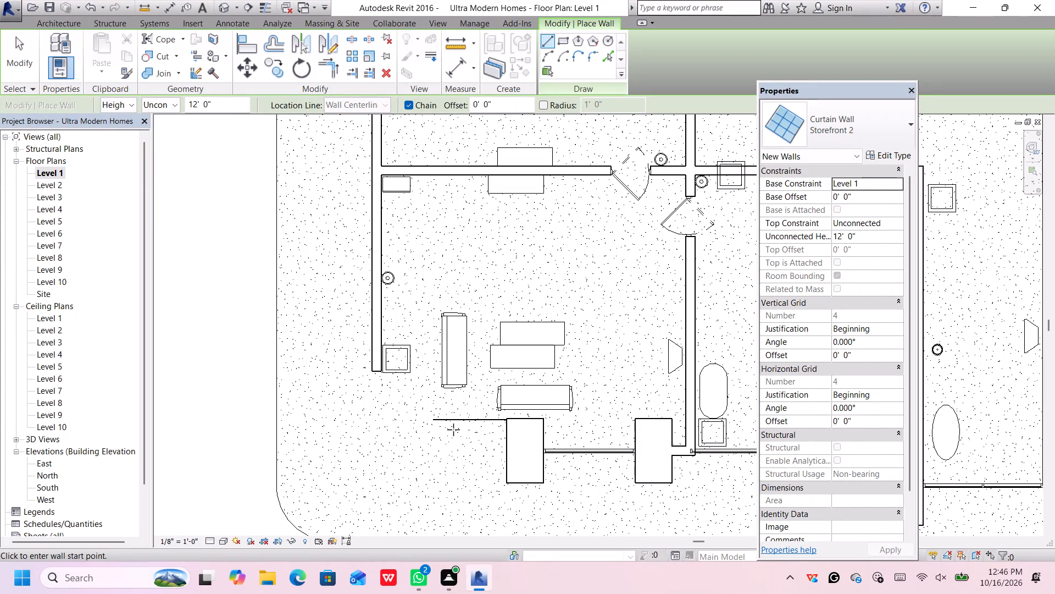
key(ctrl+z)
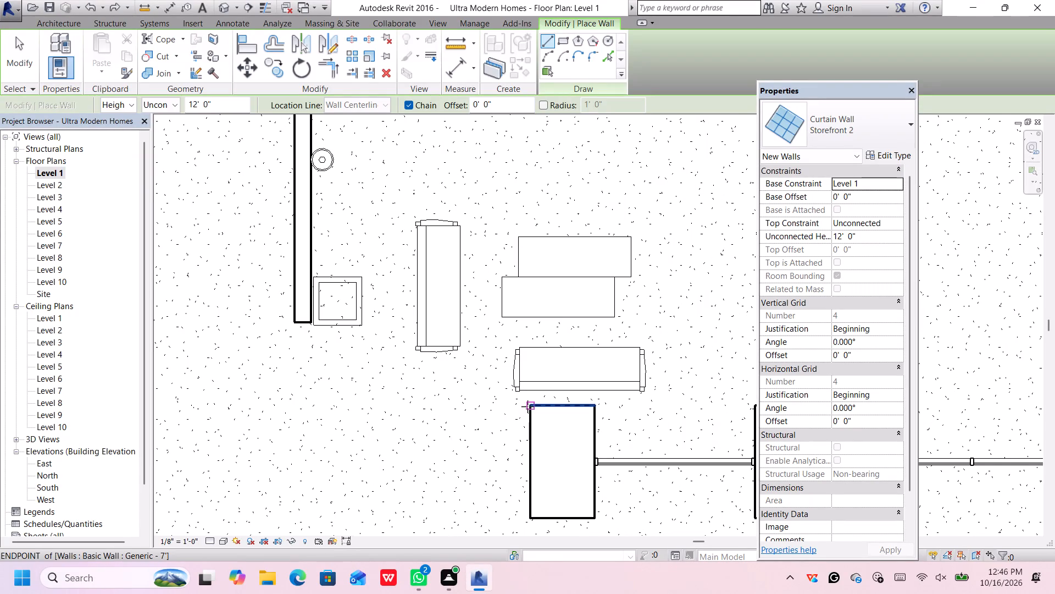
Draw a straight Storefront 2 curtain wall, about 9' long, running west from the west pier's northwest corner.
click(529, 405)
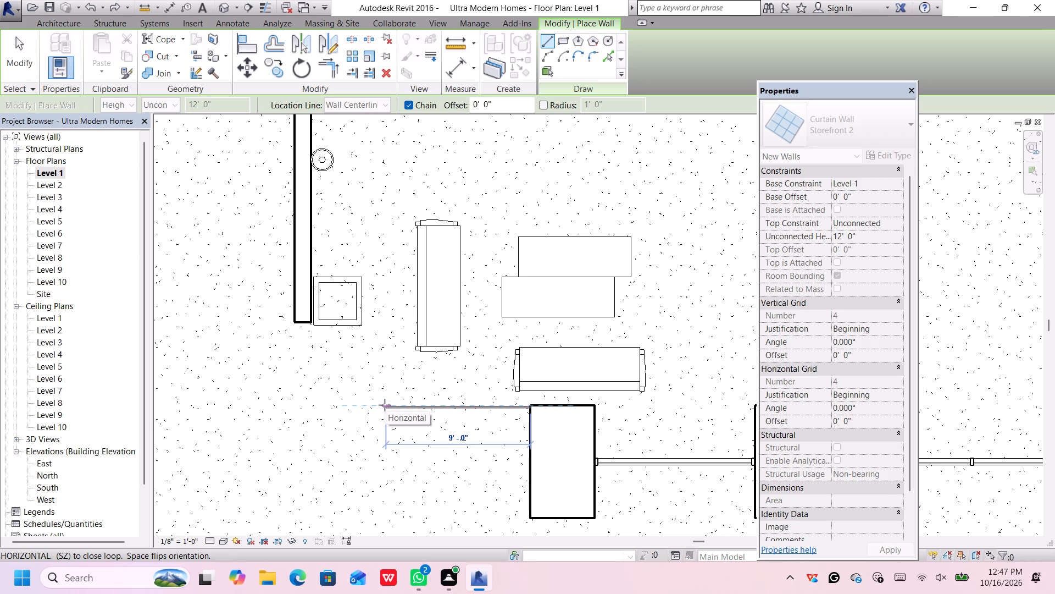
click(385, 405)
key(space)
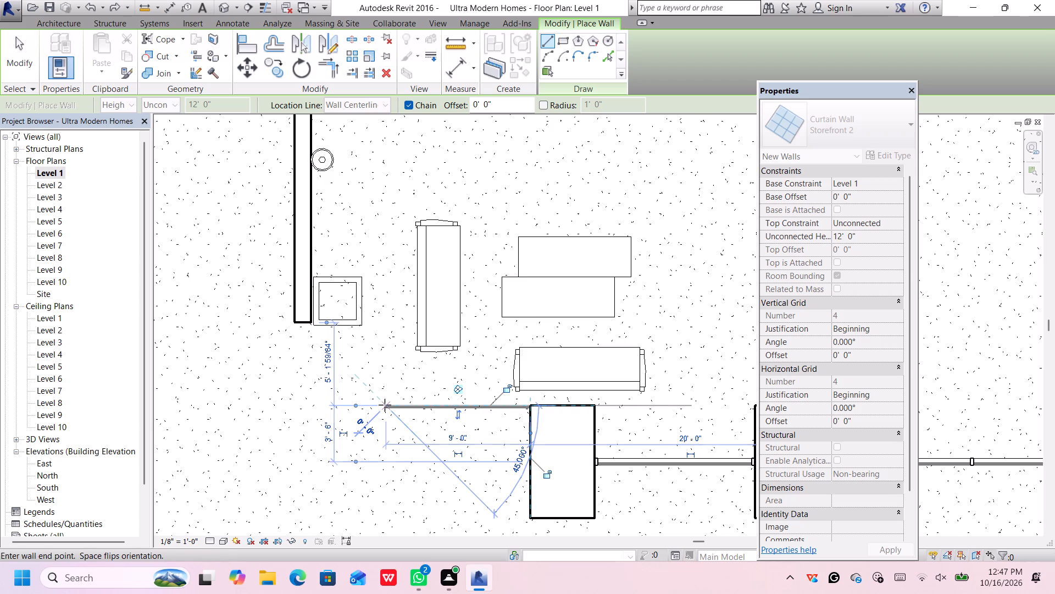
Draw an arc Storefront 2 curtain wall, radius about 5' 2", from the straight wall's west end to the south end of the west exterior wall.
scroll(309, 417, down, 3)
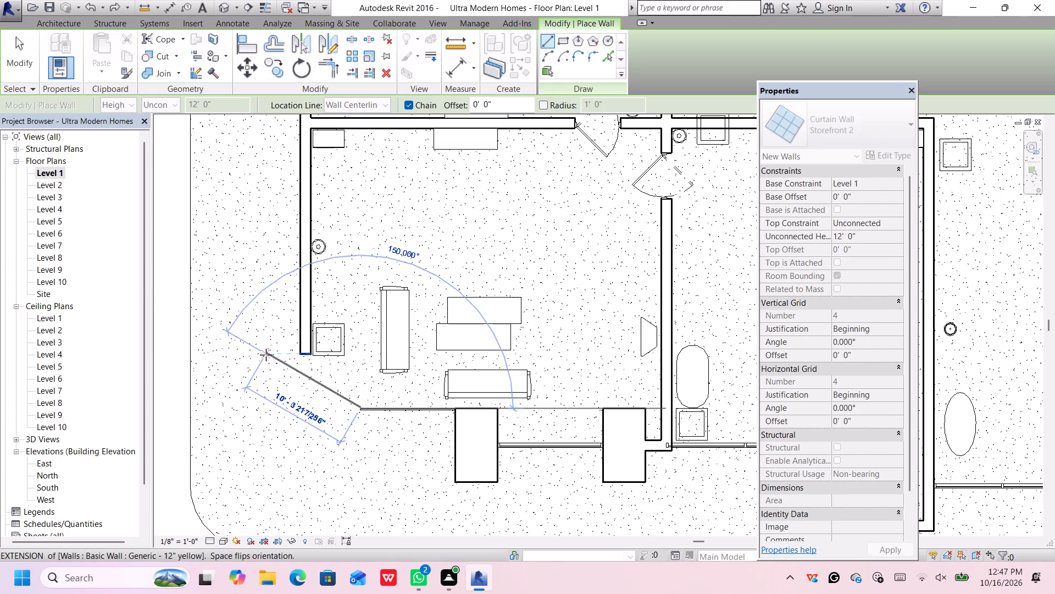
click(544, 58)
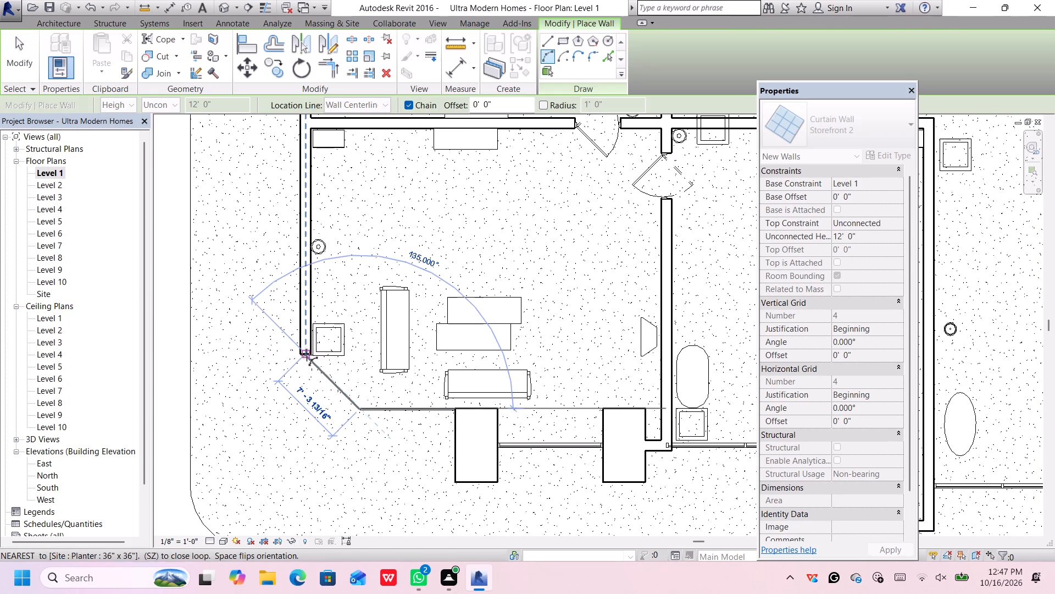
scroll(306, 353, up, 4)
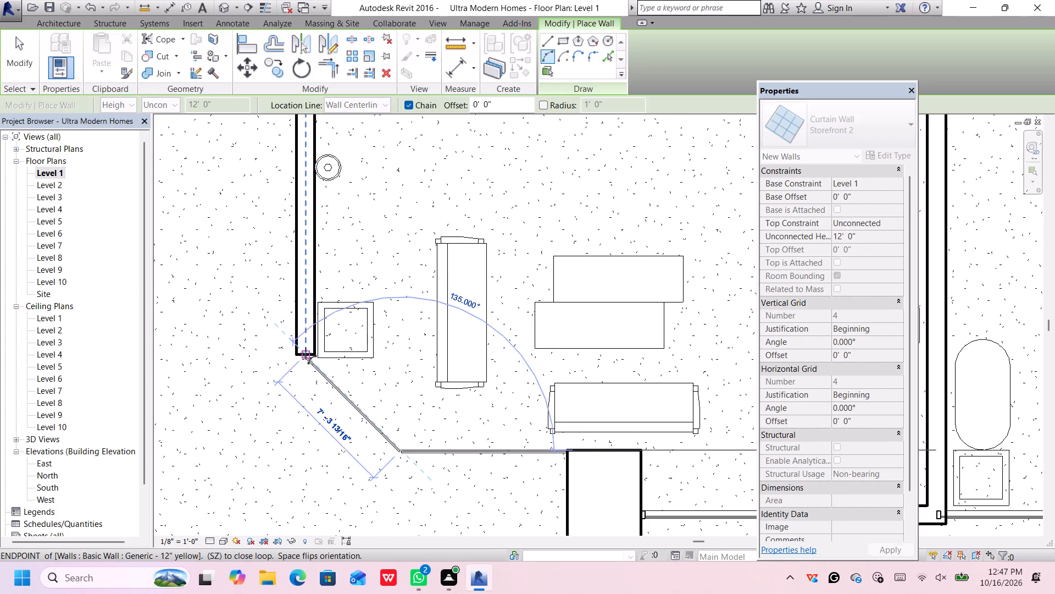
scroll(306, 353, up, 5)
click(306, 353)
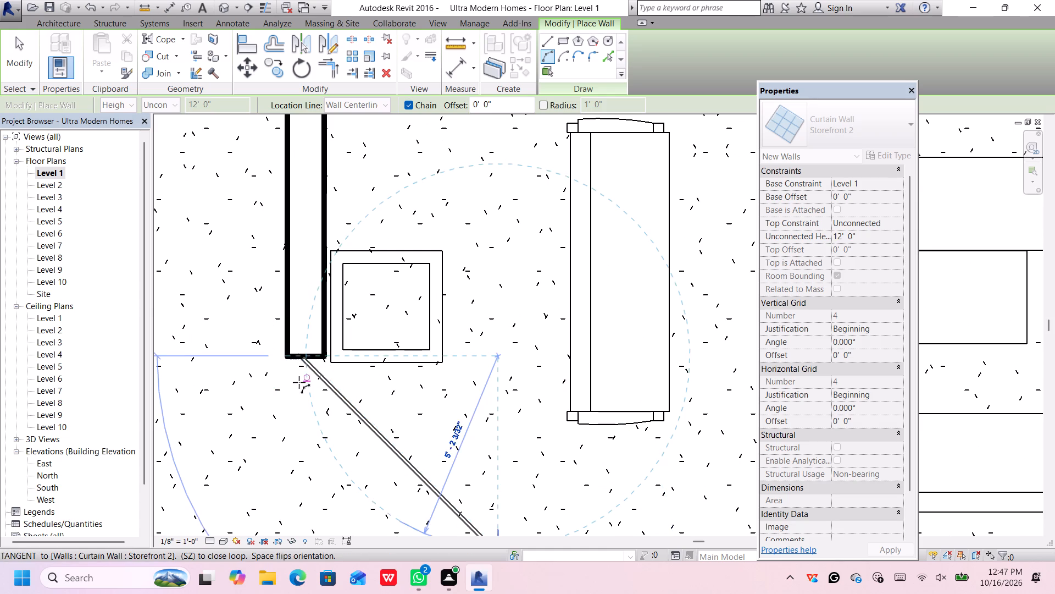
scroll(303, 387, down, 7)
click(320, 407)
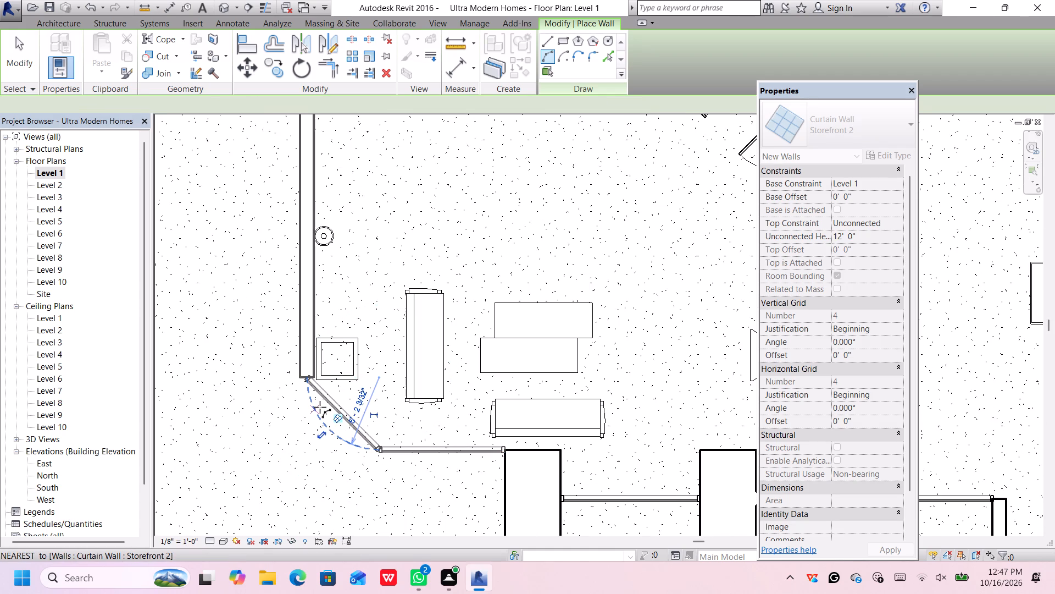
key(Escape)
key(Escape)
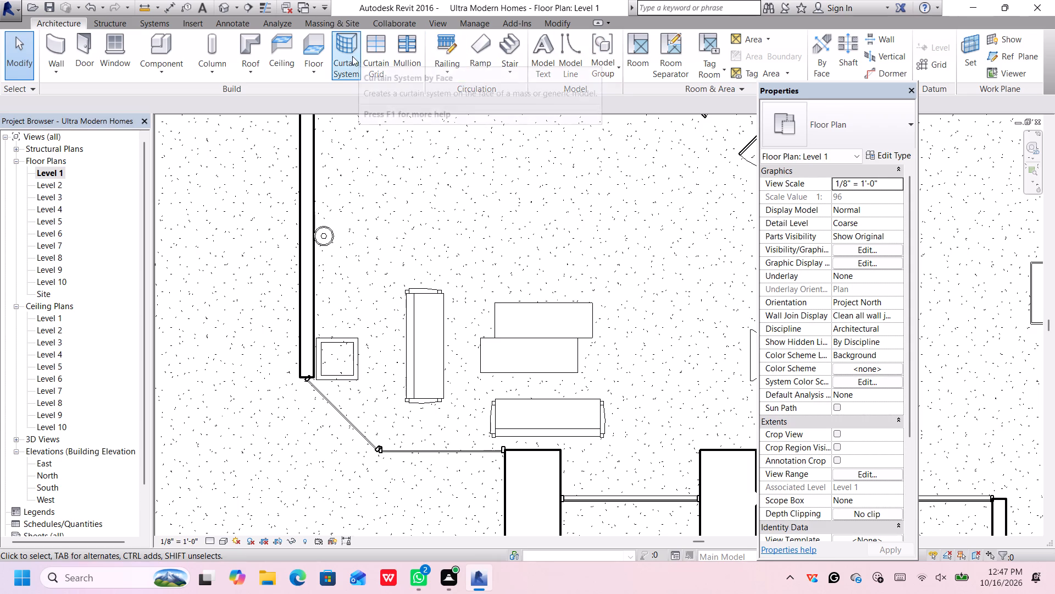
Add three curtain grid lines to the curved corner curtain wall: at its midpoint and at the midpoint of each resulting half.
click(368, 47)
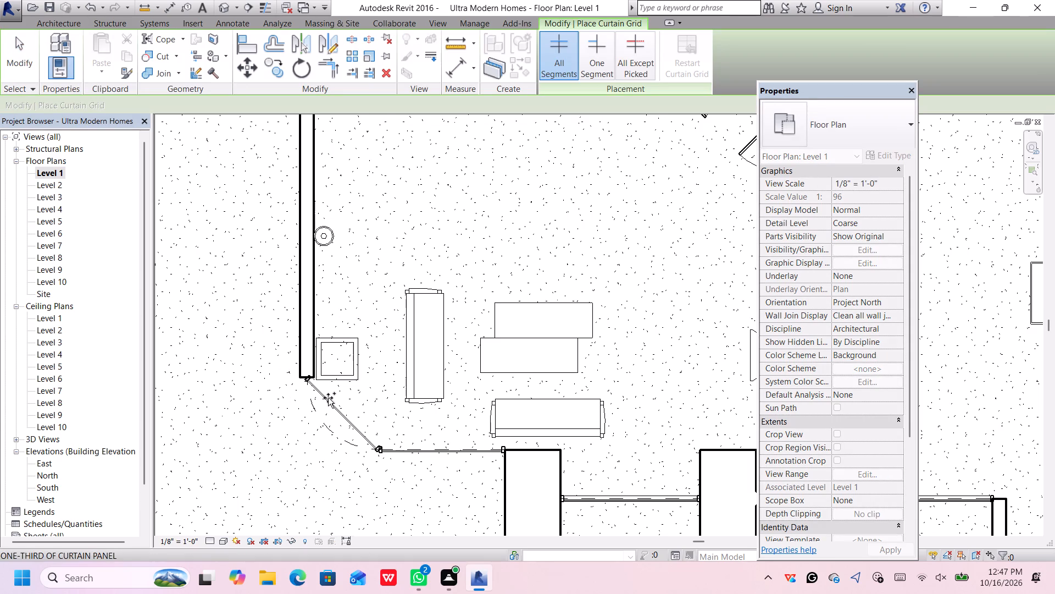
click(338, 410)
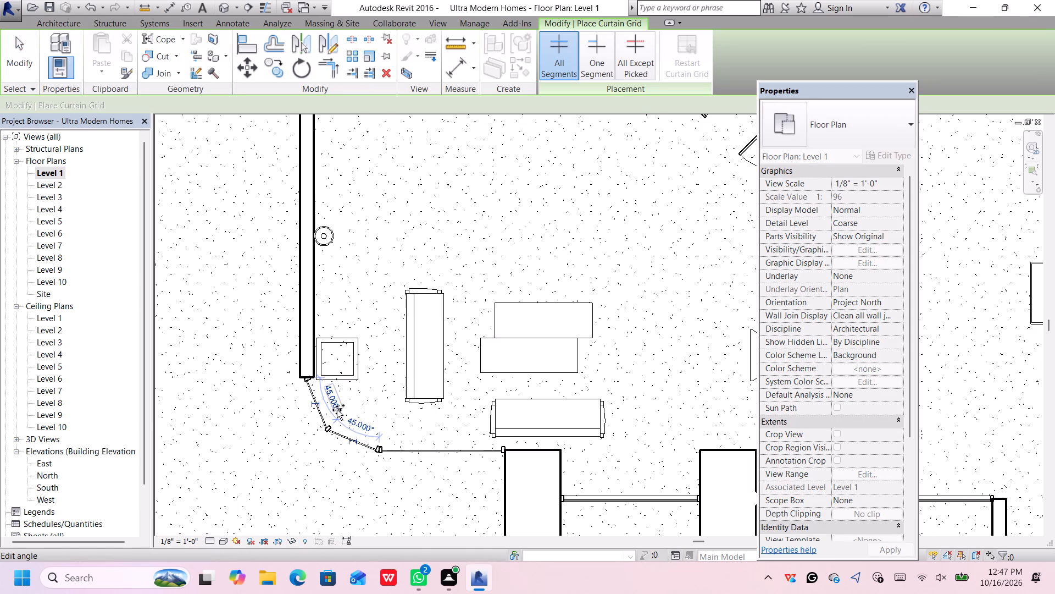
click(350, 440)
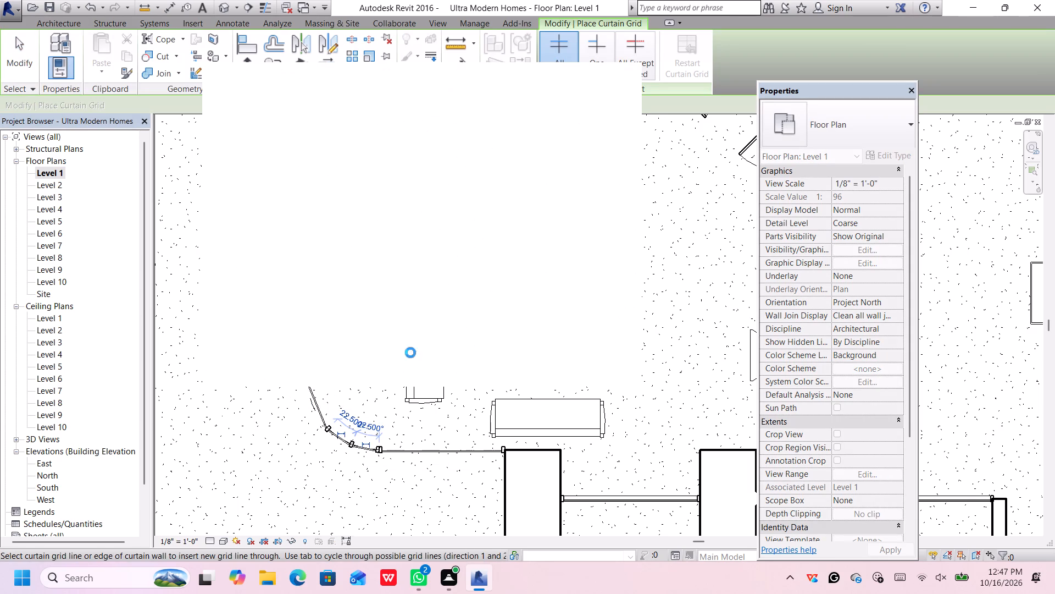
click(617, 80)
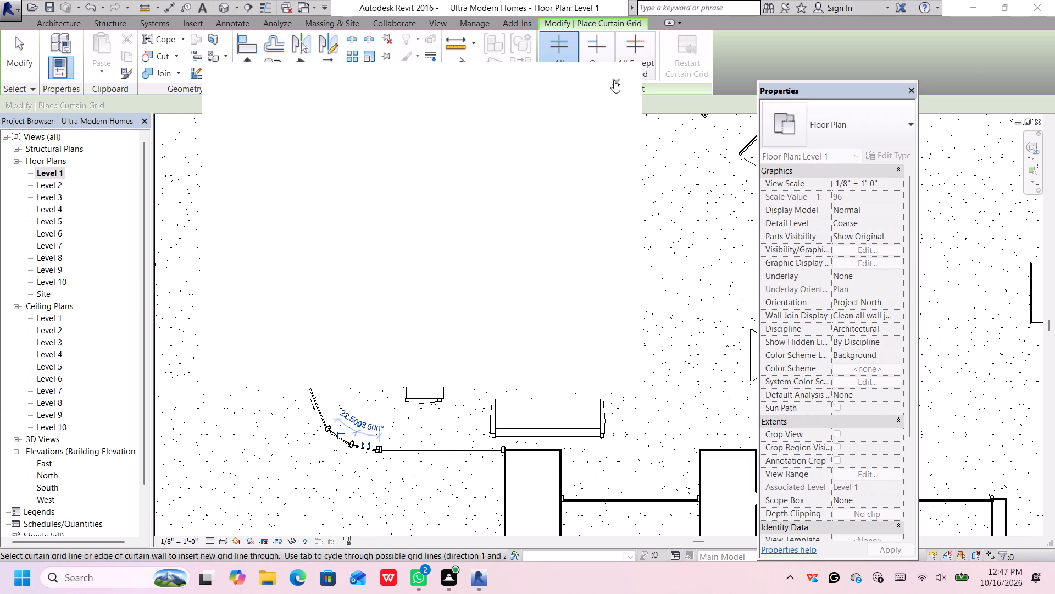
click(313, 403)
scroll(329, 364, down, 6)
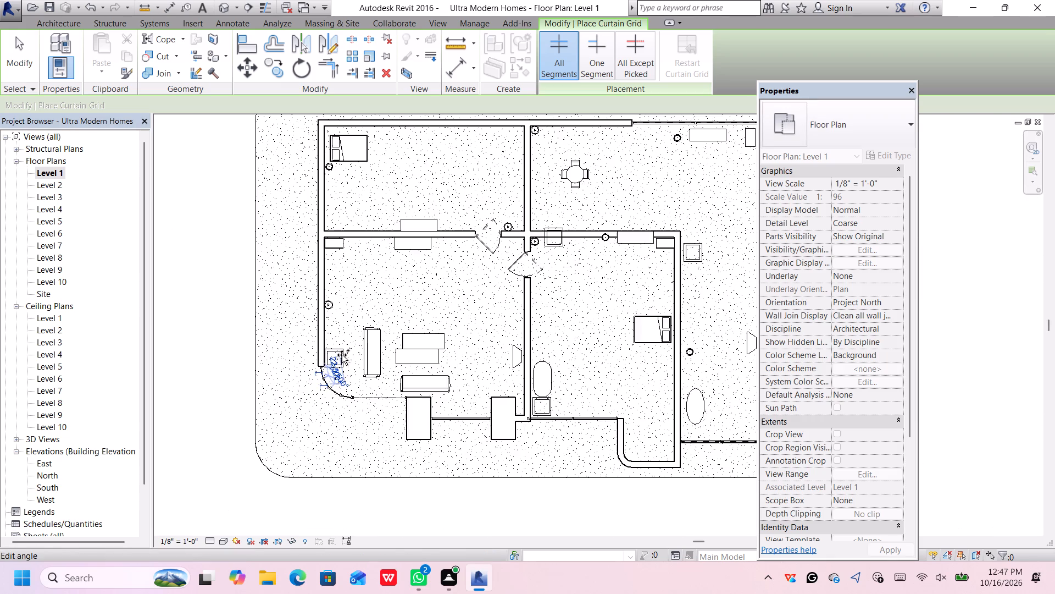
scroll(388, 405, up, 2)
key(Escape)
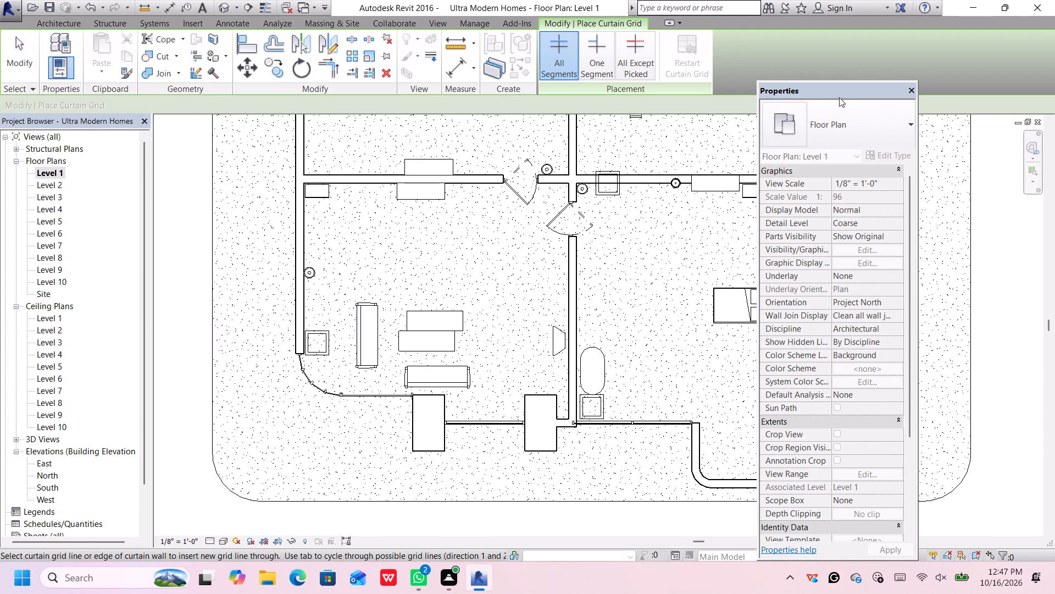
Open the default 3D view at the southwest corner and leave the Curtain Grid command.
click(227, 3)
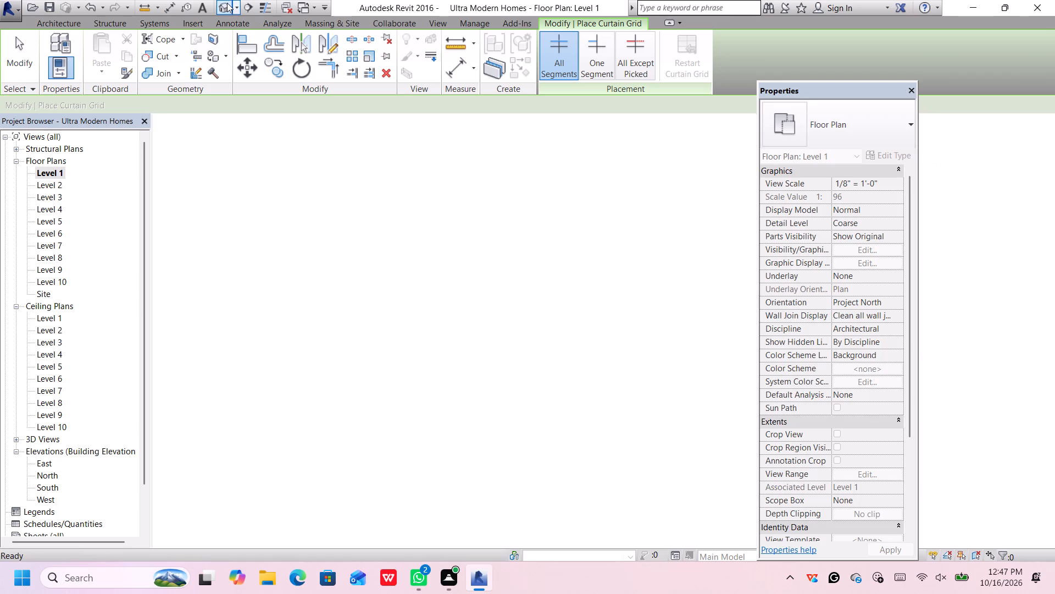
scroll(460, 195, down, 3)
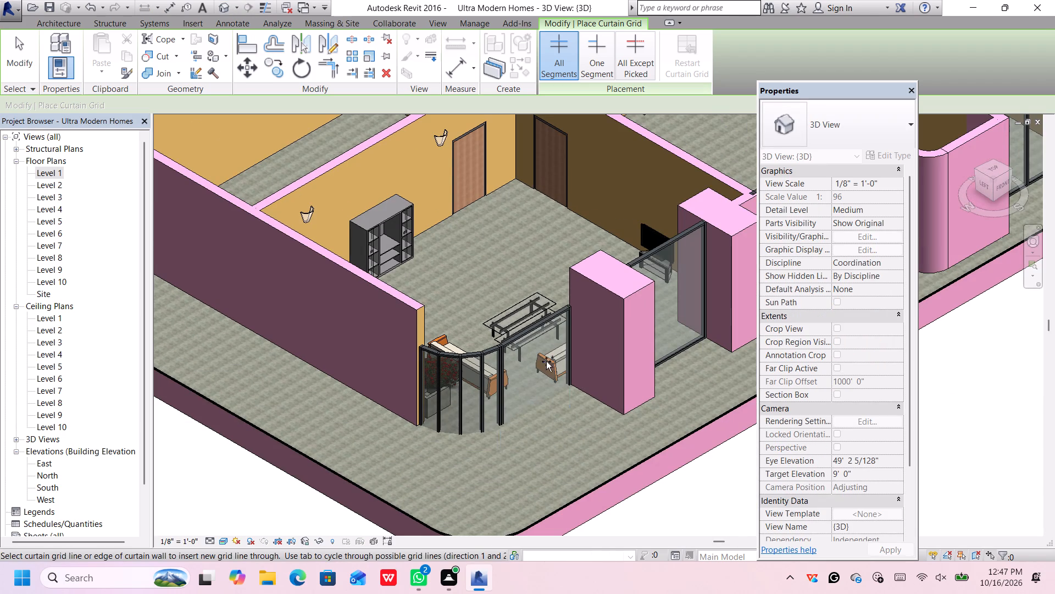
scroll(546, 367, up, 3)
key(Escape)
Set the straight Storefront 2 curtain wall beside the west pier to a 13' unconnected height and a 3' 3" base offset.
click(496, 332)
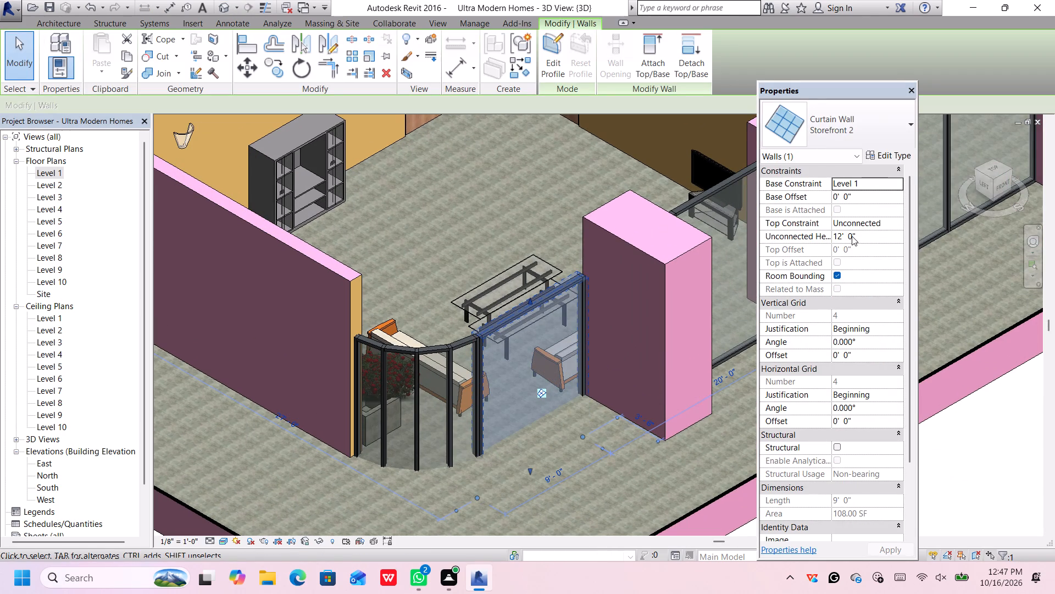
click(859, 234)
key(BackSpace)
key(BackSpace)
key(BackSpace)
key(BackSpace)
key(BackSpace)
key(BackSpace)
key(BackSpace)
key(BackSpace)
key(BackSpace)
key(BackSpace)
key(BackSpace)
key(BackSpace)
key(BackSpace)
key(BackSpace)
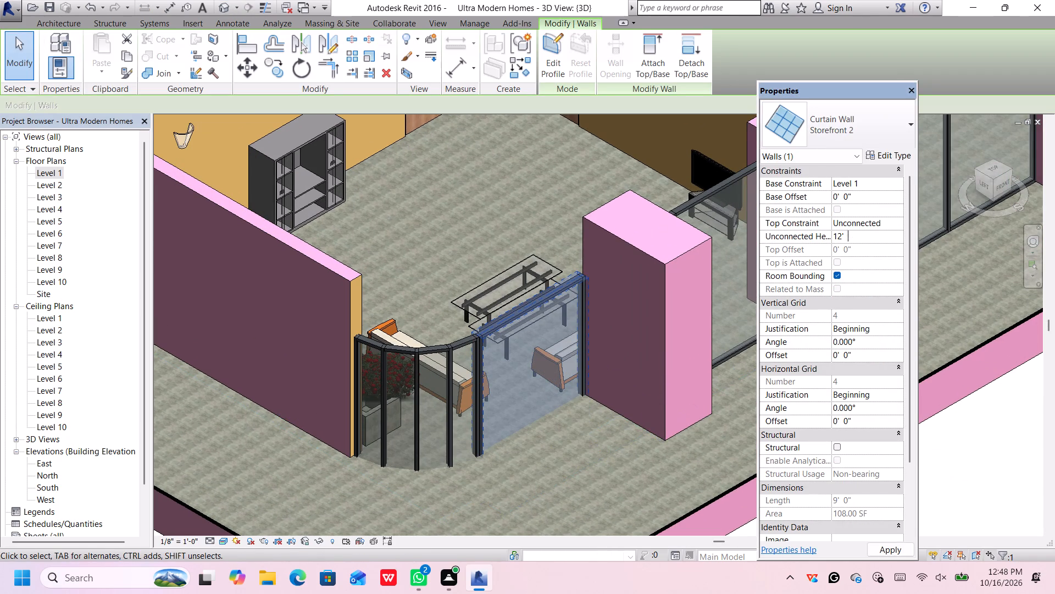
text(13)
key(apostrophe)
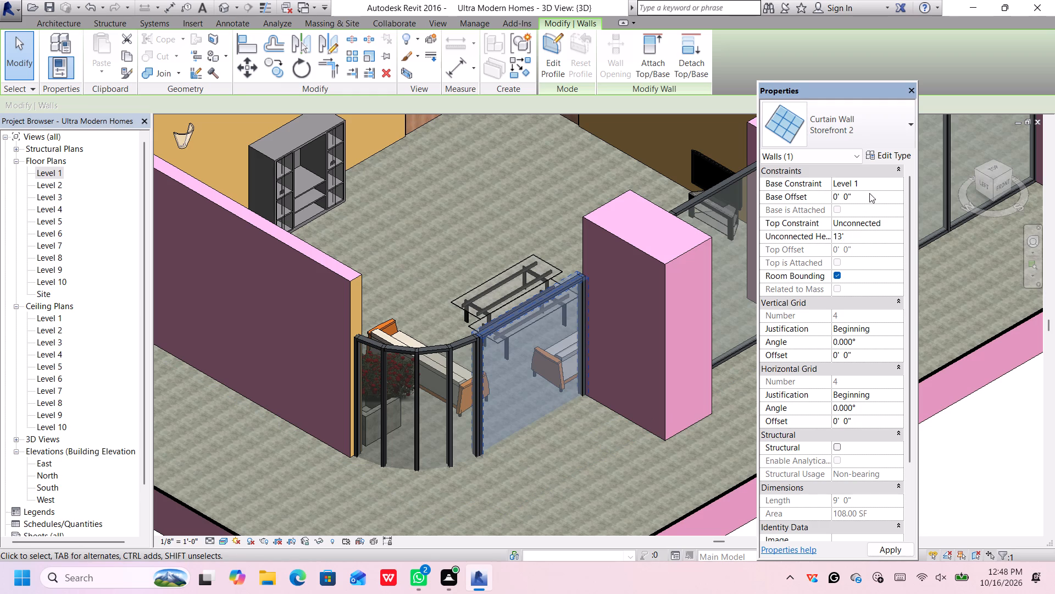
click(869, 193)
key(BackSpace)
text(3')
key(3)
key(shift+quotedbl)
key(Return)
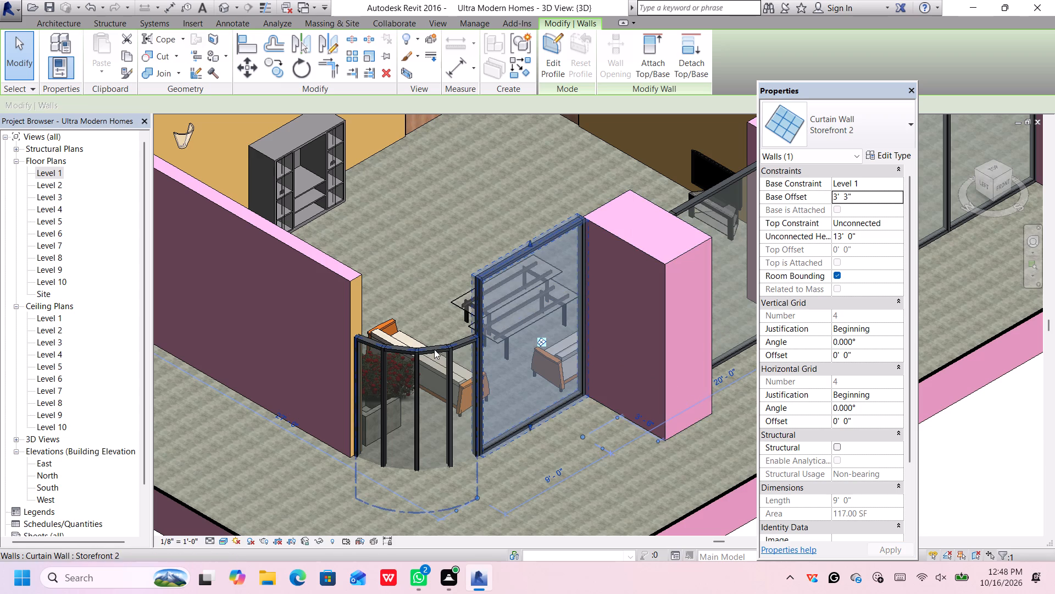
Set the curved corner Storefront 2 curtain wall to a 13' unconnected height and a 3' 3" base offset.
scroll(449, 351, up, 6)
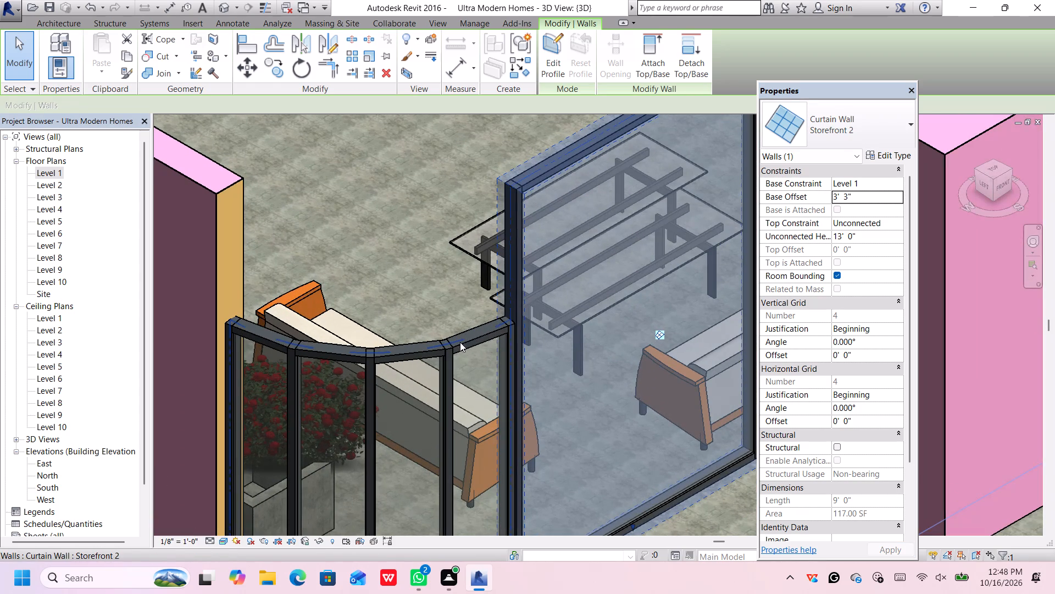
click(455, 344)
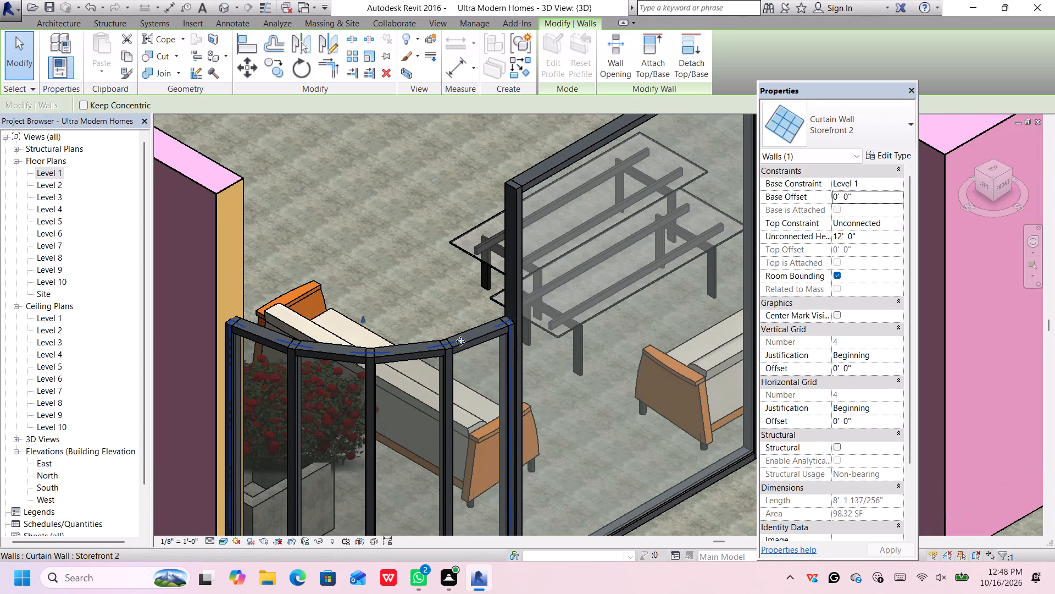
click(857, 237)
key(BackSpace)
key(BackSpace)
key(BackSpace)
key(BackSpace)
key(BackSpace)
key(BackSpace)
key(BackSpace)
key(BackSpace)
key(BackSpace)
key(BackSpace)
key(BackSpace)
key(BackSpace)
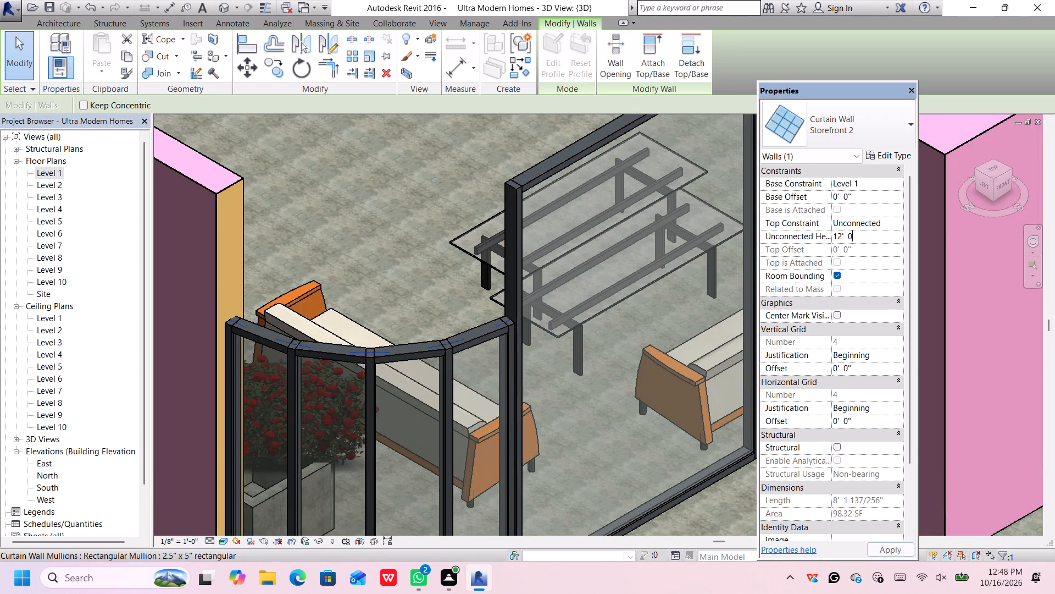
text(13')
click(878, 196)
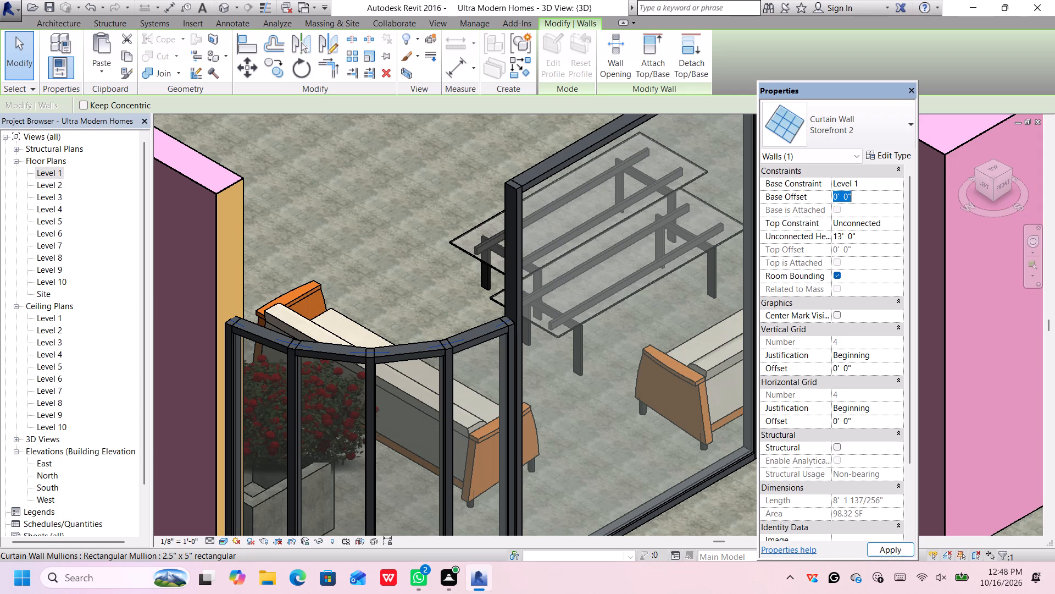
key(BackSpace)
key(3)
text('3")
key(Return)
key(Return)
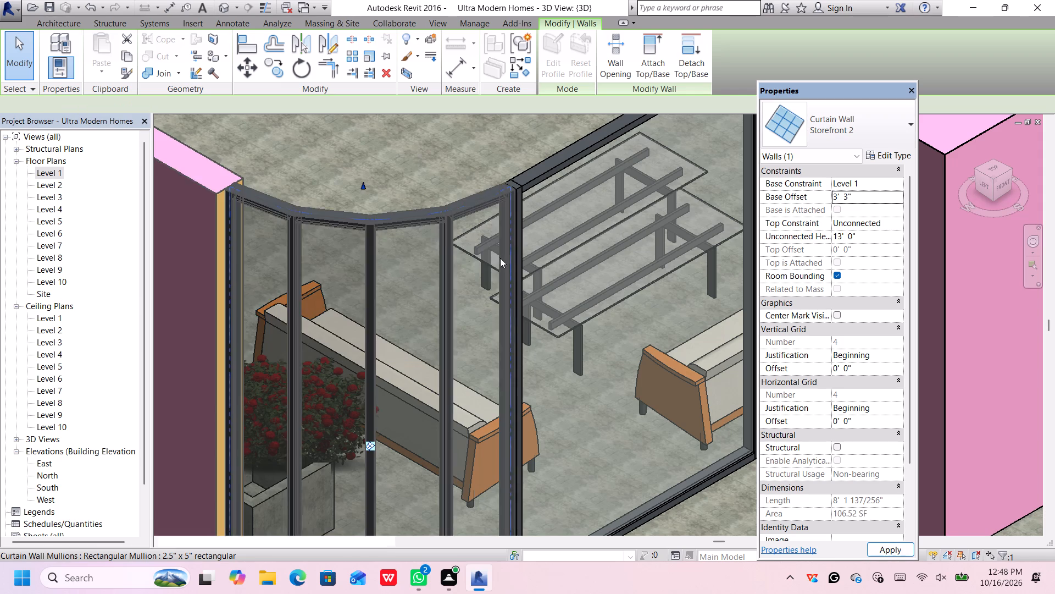
Unpin and delete the curved curtain wall's intermediate vertical mullion nearest the straight storefront wall.
scroll(437, 284, down, 4)
middle_drag(447, 313, 465, 275)
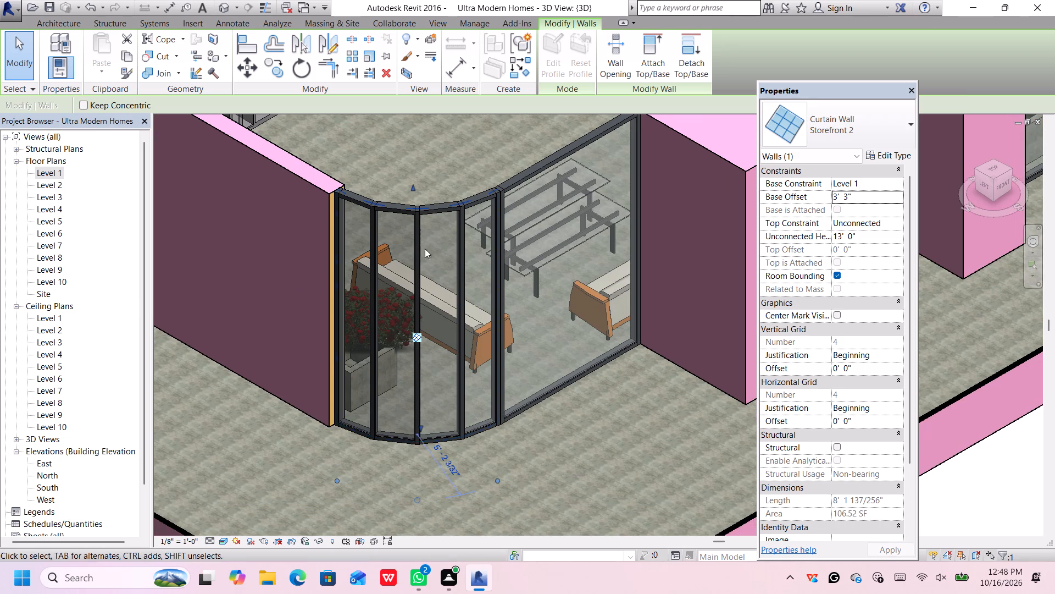
scroll(425, 249, up, 1)
scroll(470, 213, up, 11)
click(471, 212)
scroll(444, 156, up, 3)
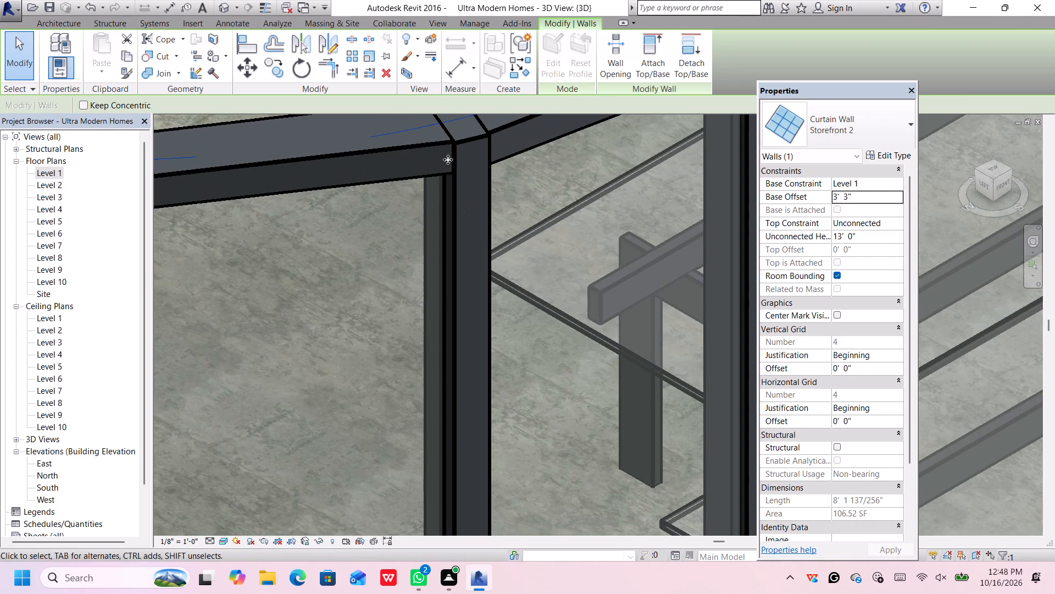
scroll(453, 200, up, 5)
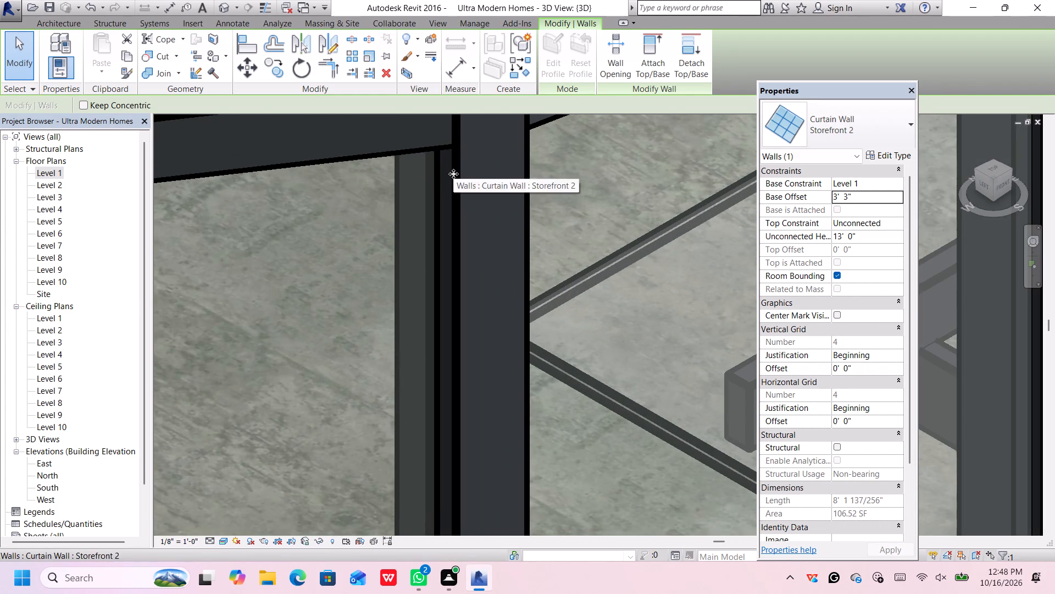
scroll(453, 175, down, 14)
scroll(461, 238, down, 12)
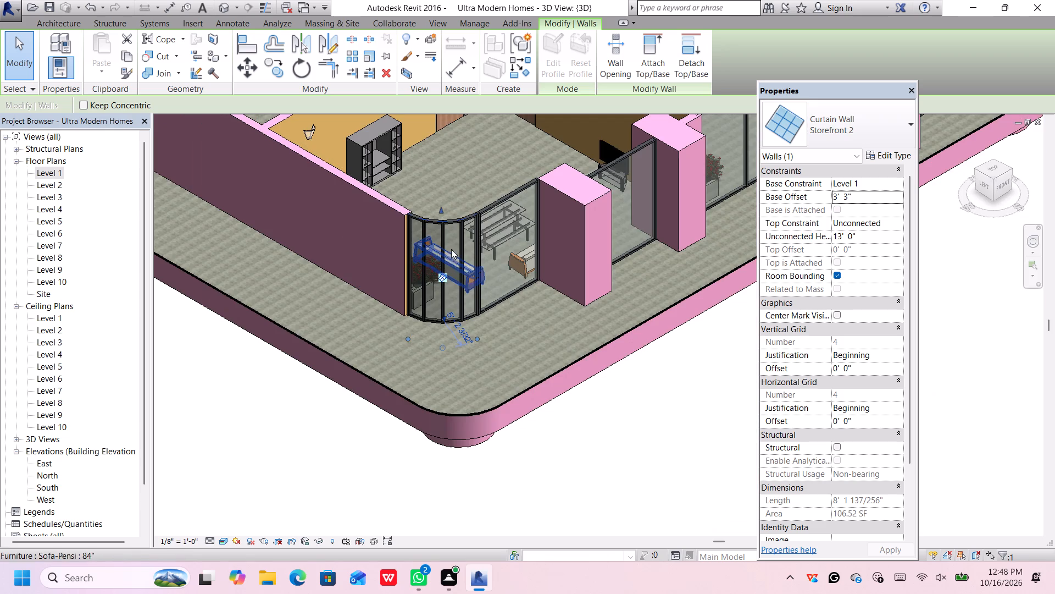
click(595, 443)
scroll(484, 254, up, 10)
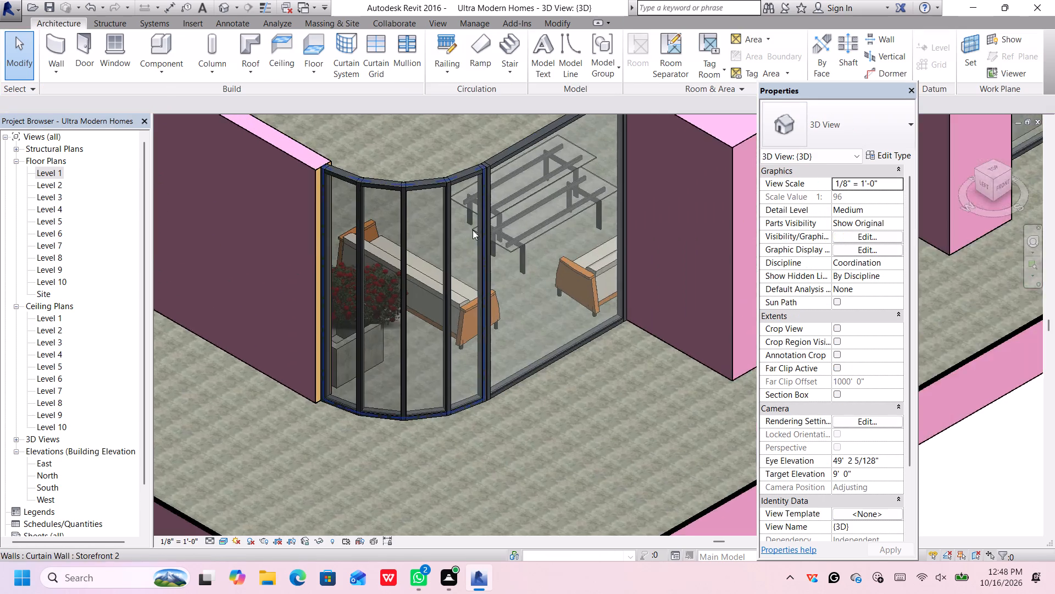
scroll(473, 230, up, 2)
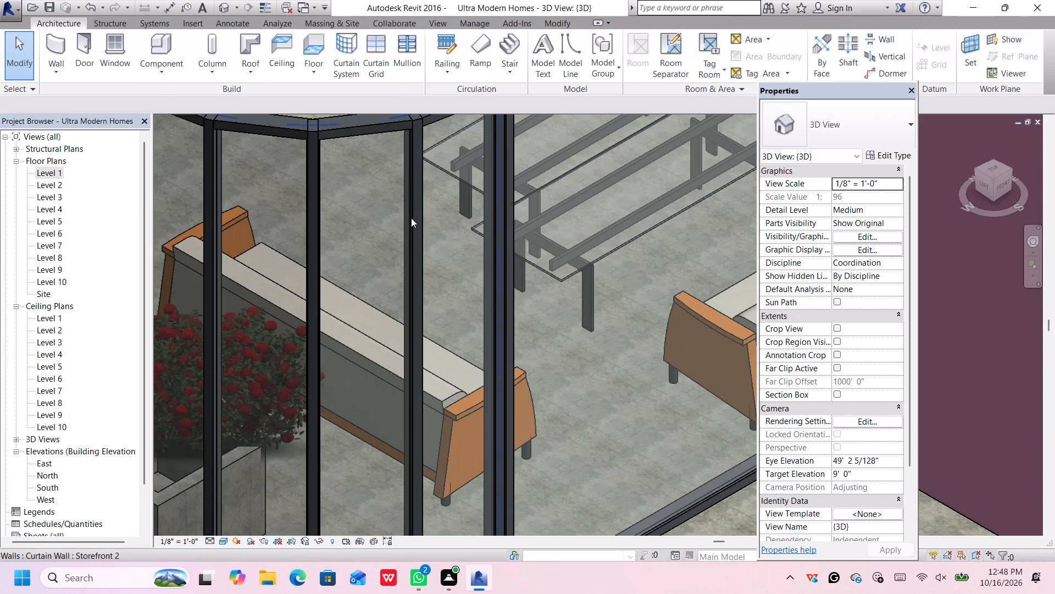
click(413, 218)
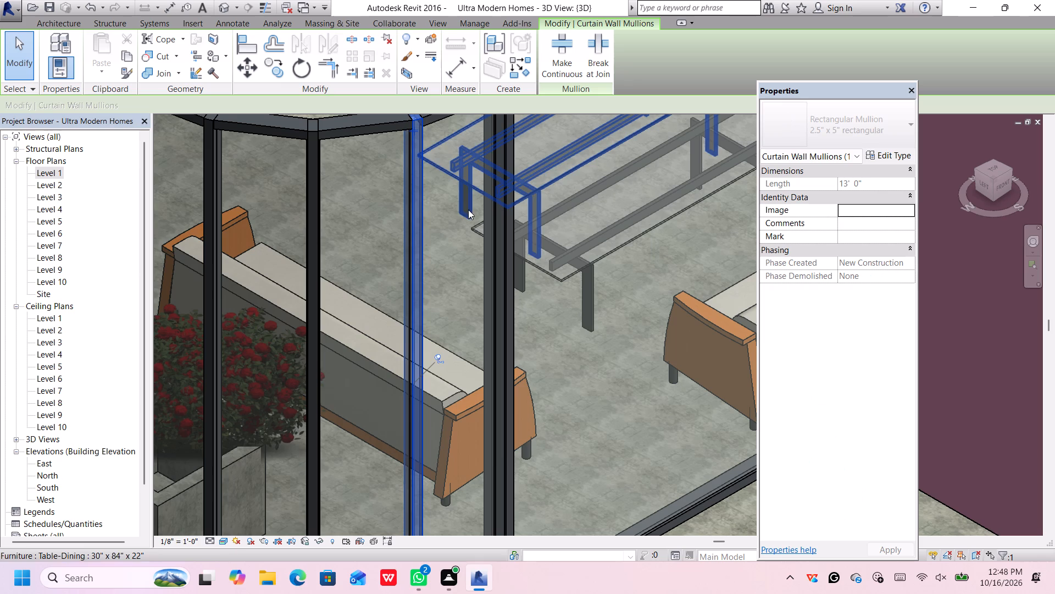
click(436, 355)
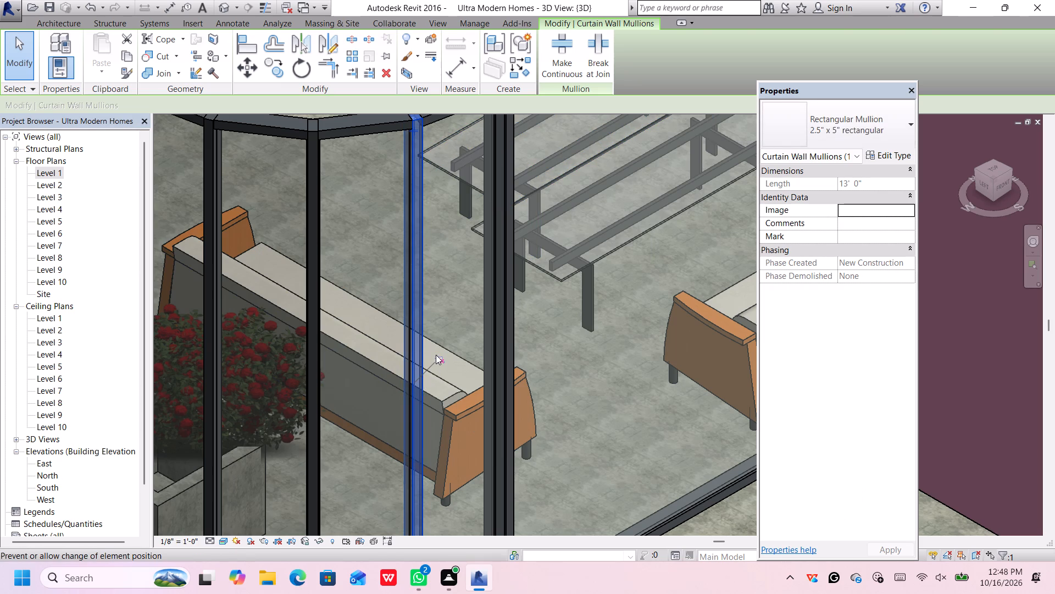
key(Delete)
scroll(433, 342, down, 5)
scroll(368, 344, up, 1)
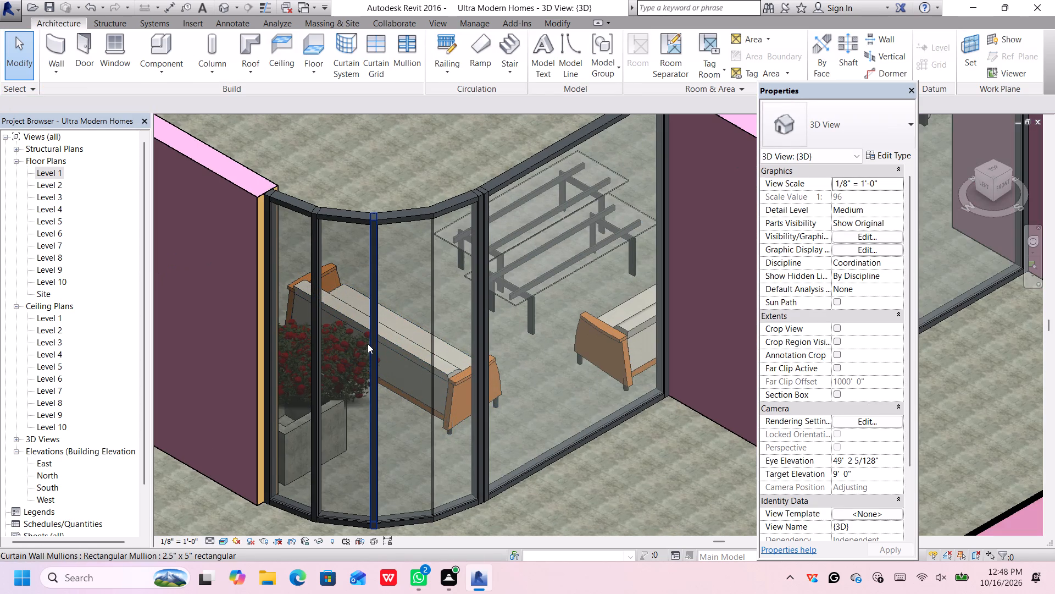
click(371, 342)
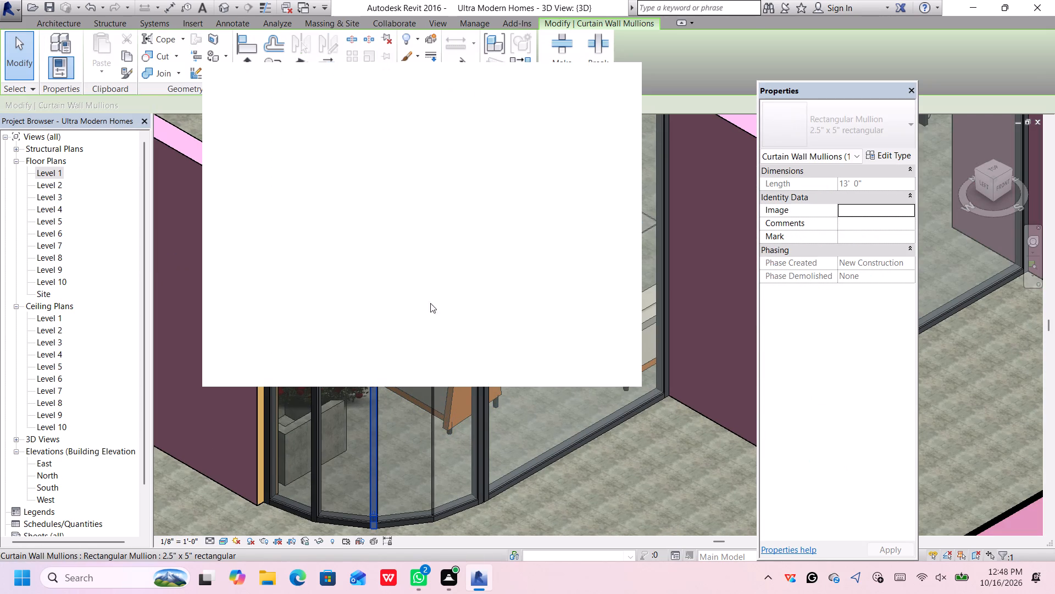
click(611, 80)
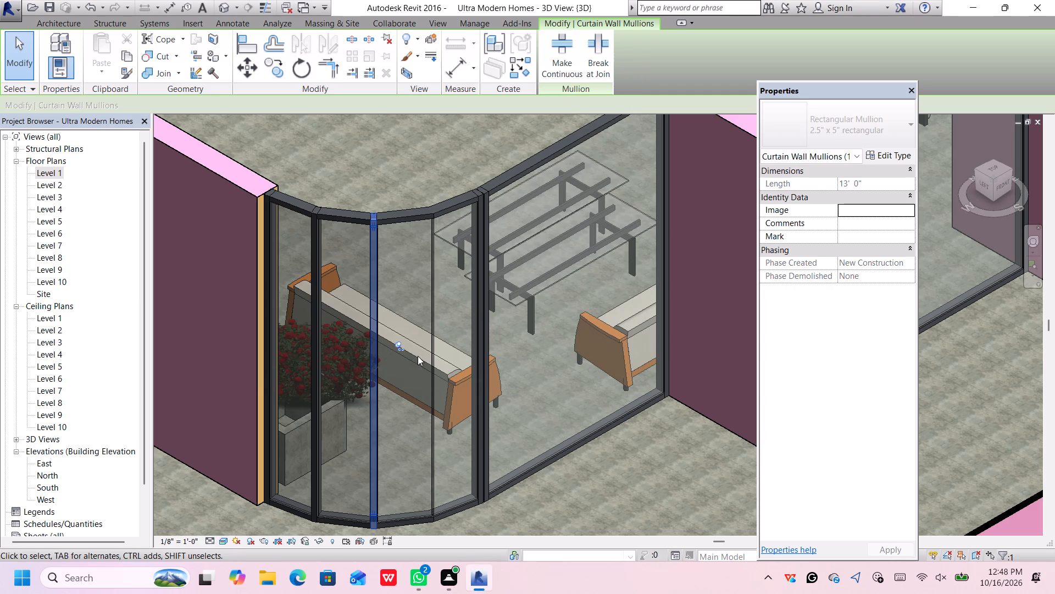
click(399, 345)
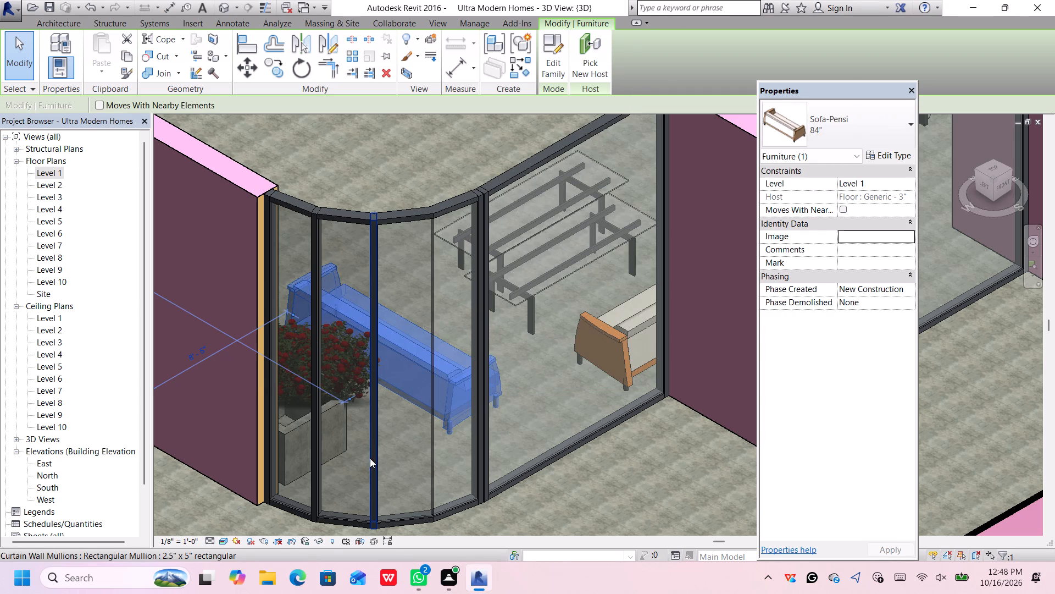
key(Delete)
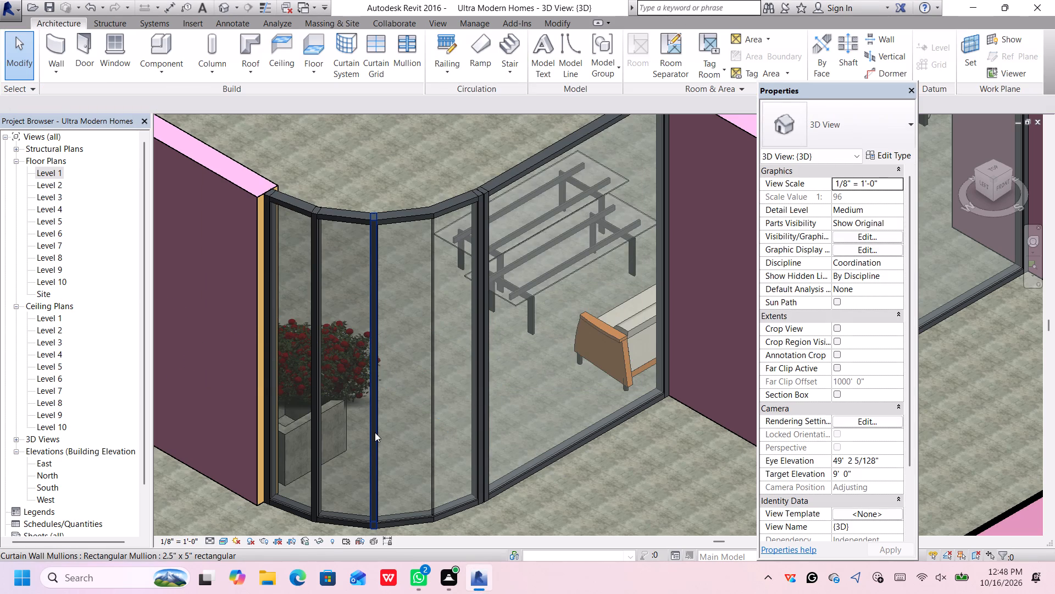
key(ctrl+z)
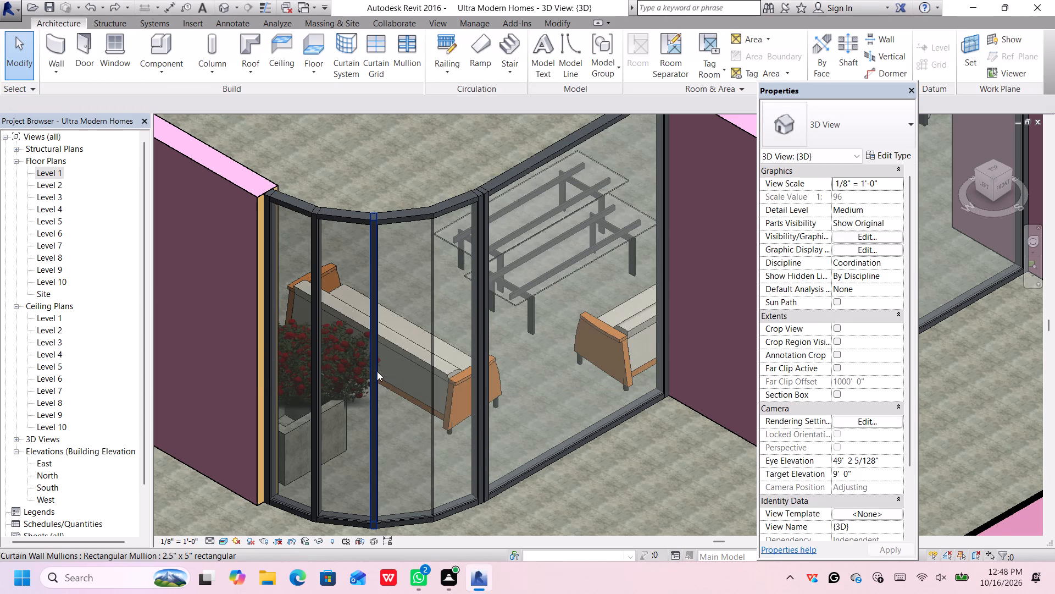
Unpin and delete the curved curtain wall's middle vertical mullion and the intermediate one nearest the west exterior wall.
scroll(377, 371, up, 1)
click(376, 371)
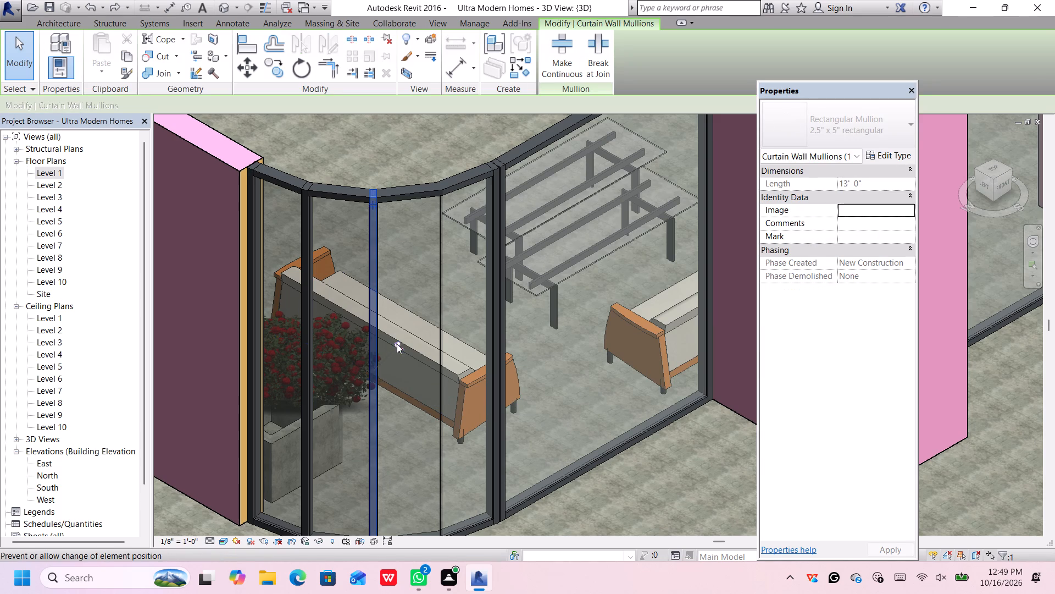
click(397, 344)
key(Delete)
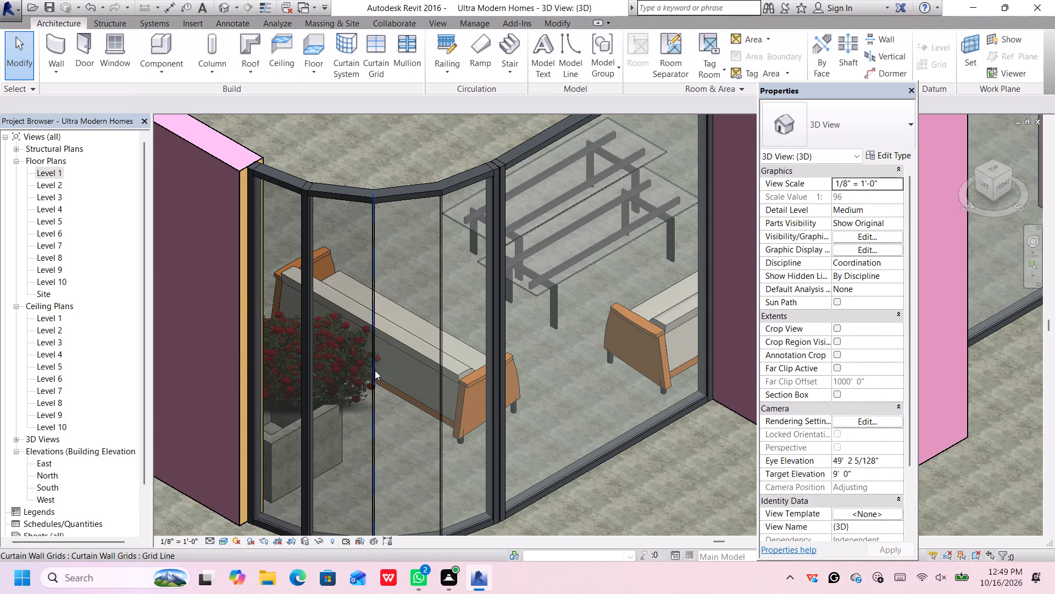
scroll(340, 380, down, 1)
scroll(321, 383, up, 1)
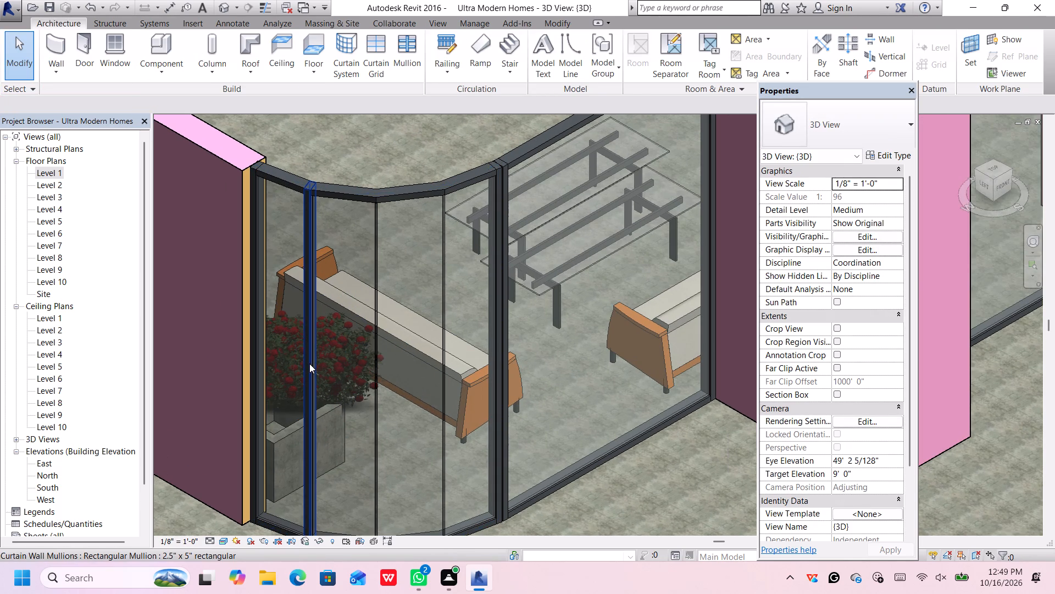
click(309, 364)
click(336, 340)
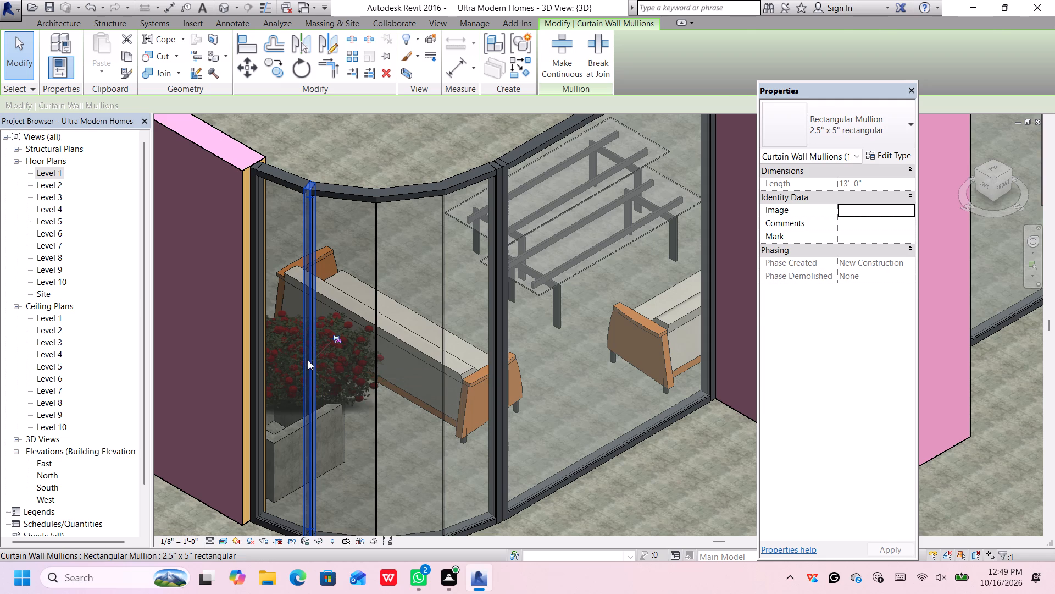
key(Delete)
Examine the curved corner glazing and the whole house in the 3D view.
scroll(323, 349, down, 5)
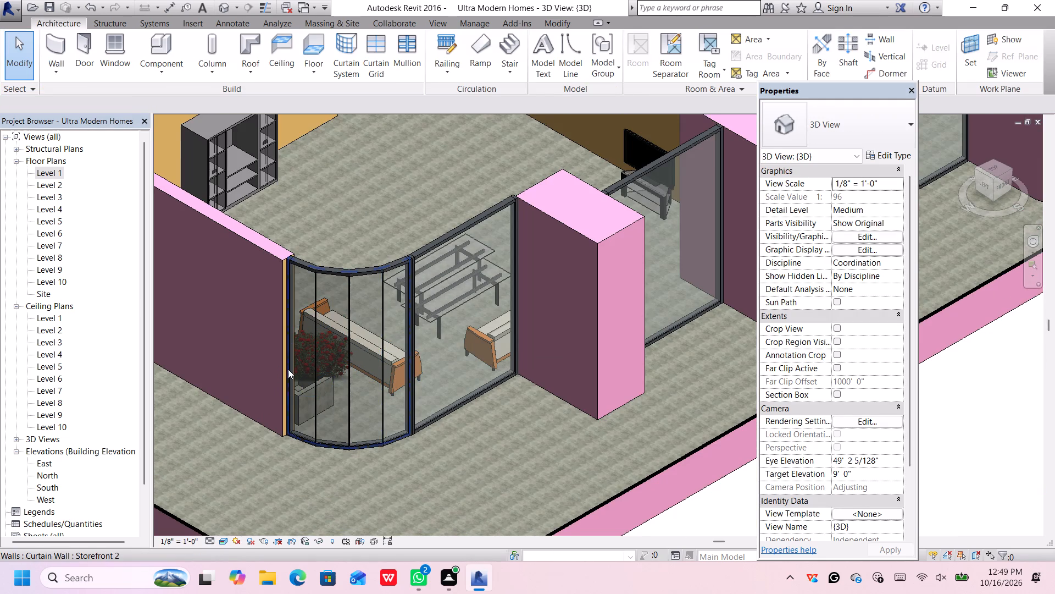
scroll(291, 367, down, 3)
scroll(327, 375, up, 2)
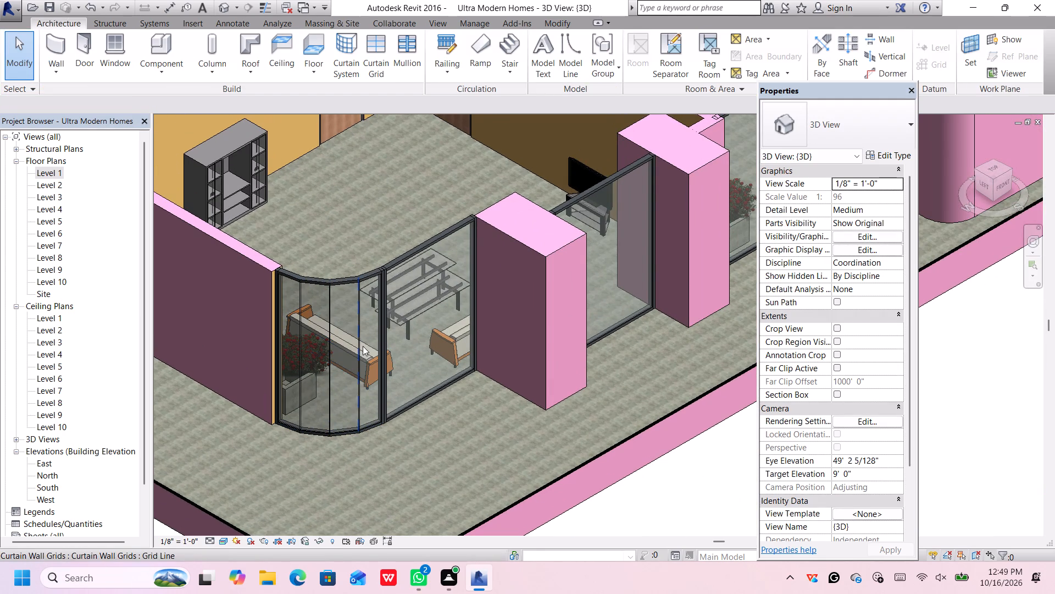
scroll(360, 347, up, 3)
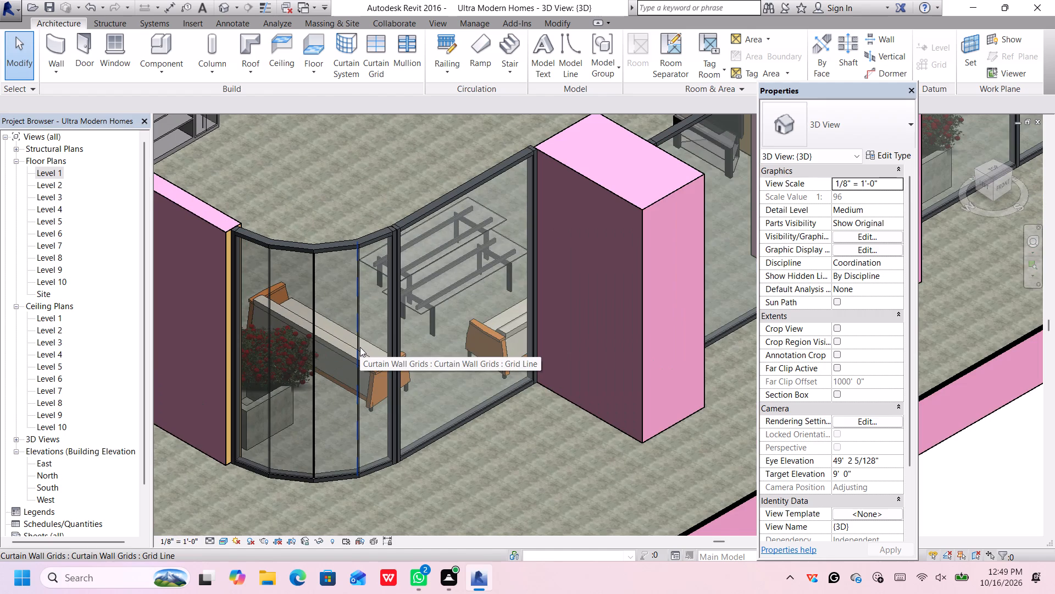
scroll(360, 347, down, 7)
middle_drag(493, 470, 470, 472)
scroll(564, 443, down, 5)
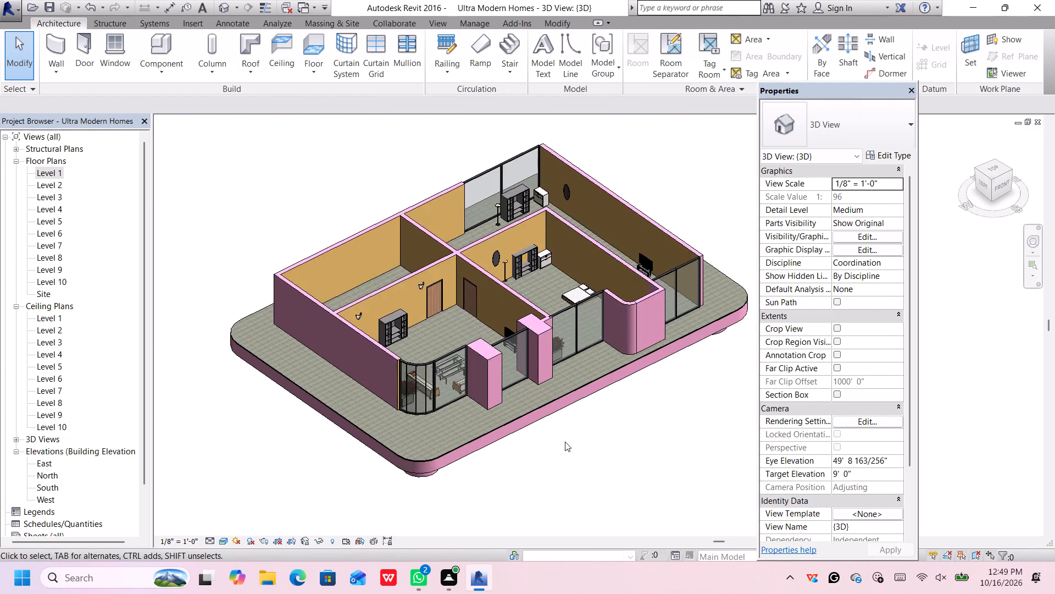
scroll(565, 442, down, 3)
scroll(569, 437, up, 3)
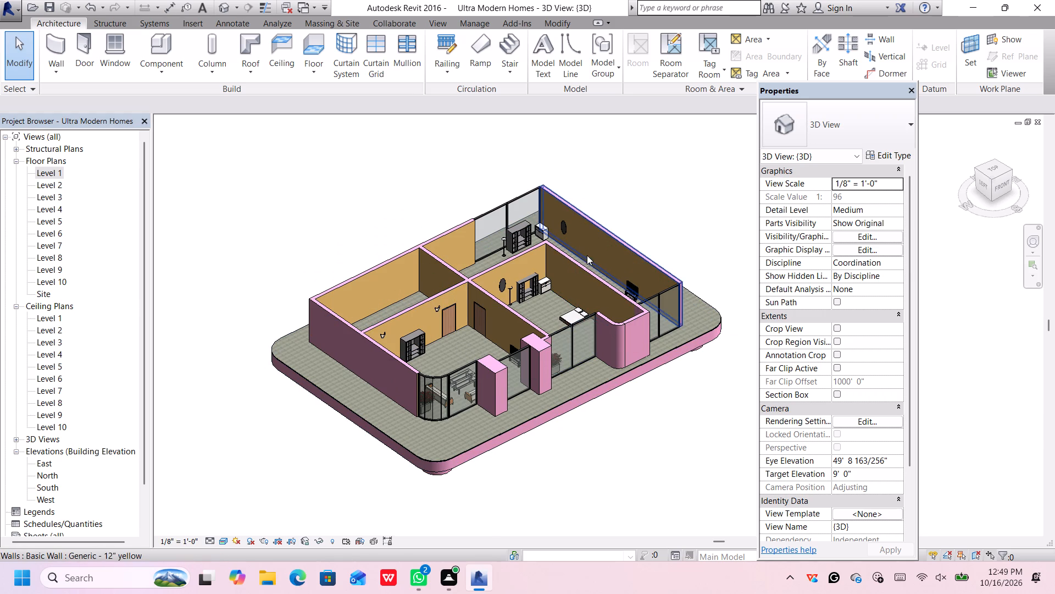
Start a floor sketch in Level 2 and draw a 6' boundary line south from the wall end along the eastern pier's east face.
click(313, 51)
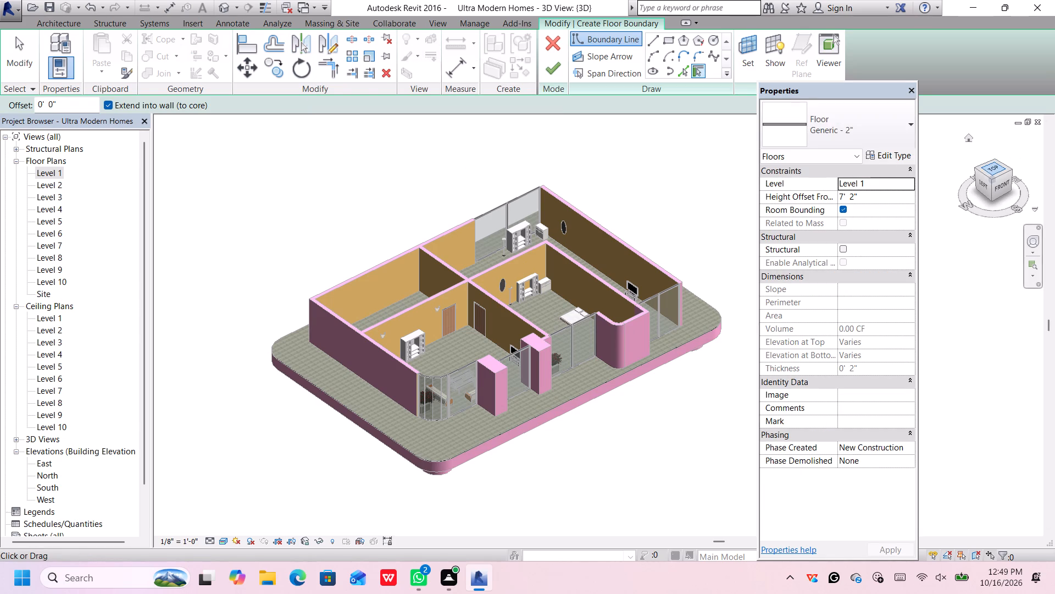
double_click(57, 184)
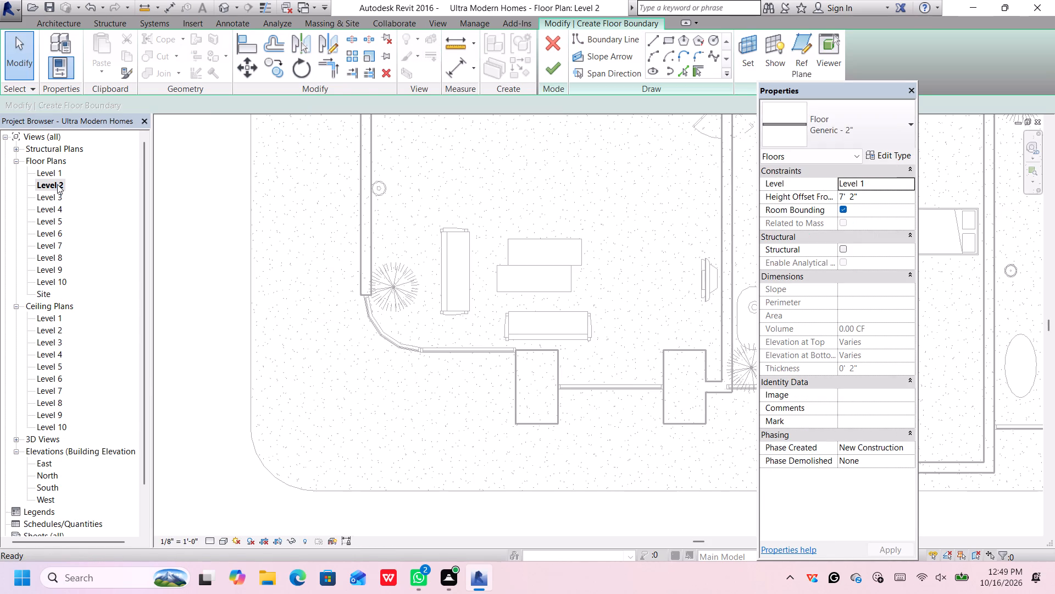
scroll(447, 404, down, 6)
middle_drag(519, 373, 405, 373)
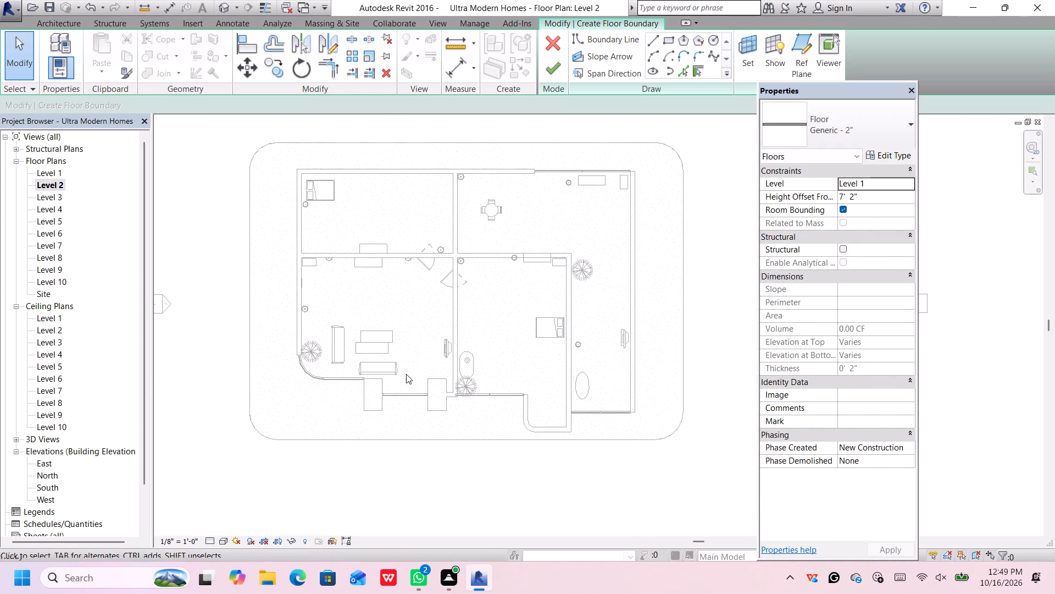
click(649, 35)
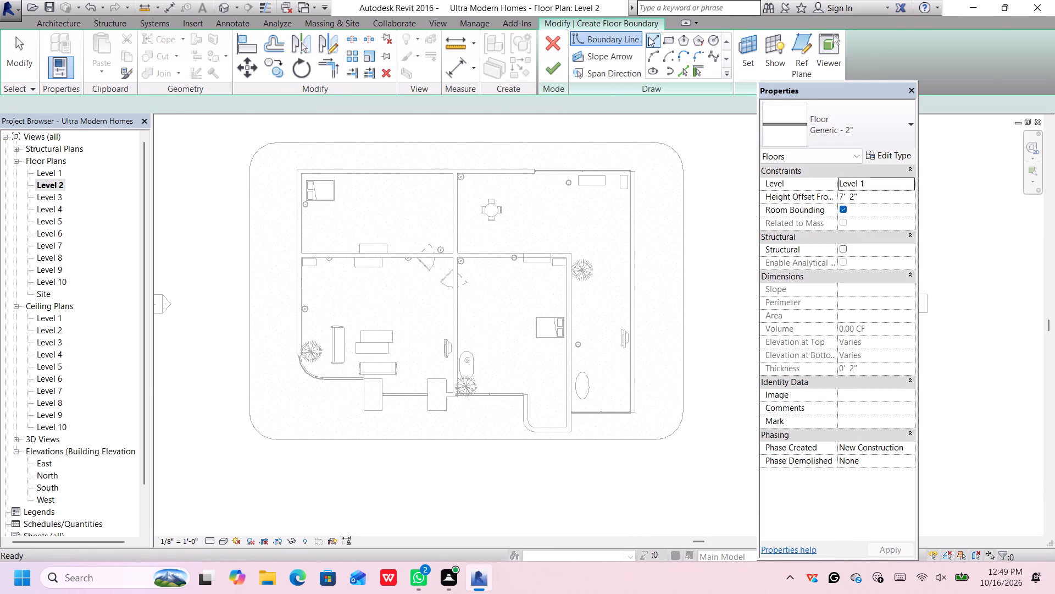
scroll(439, 244, up, 1)
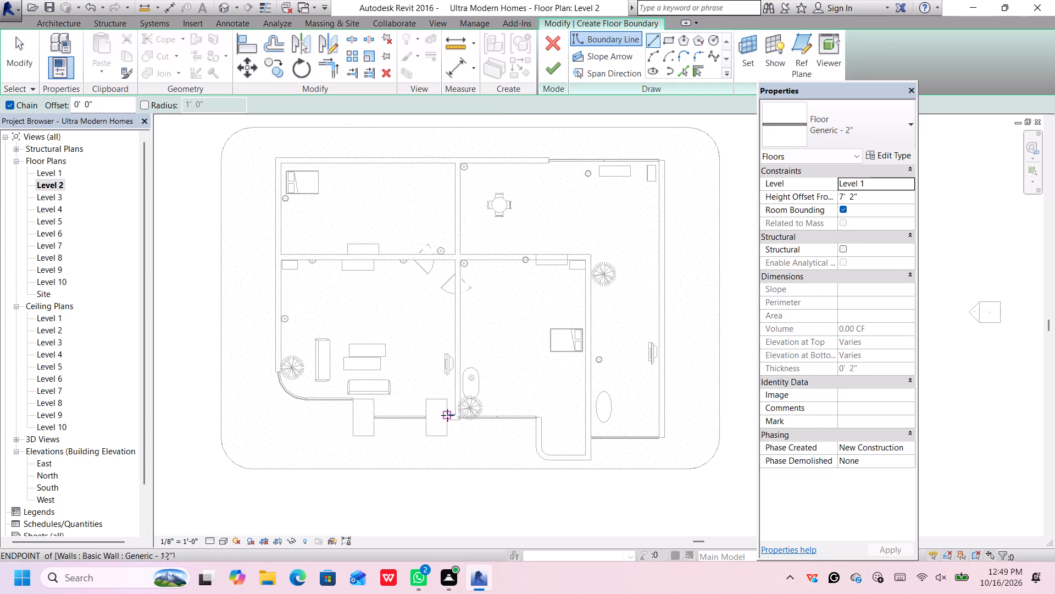
click(447, 415)
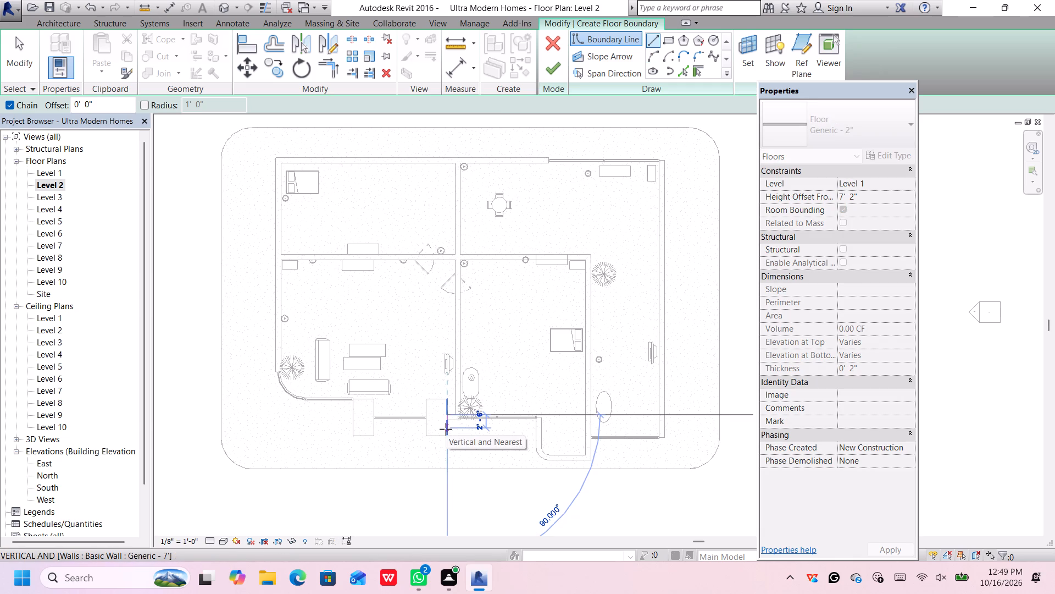
scroll(446, 430, up, 4)
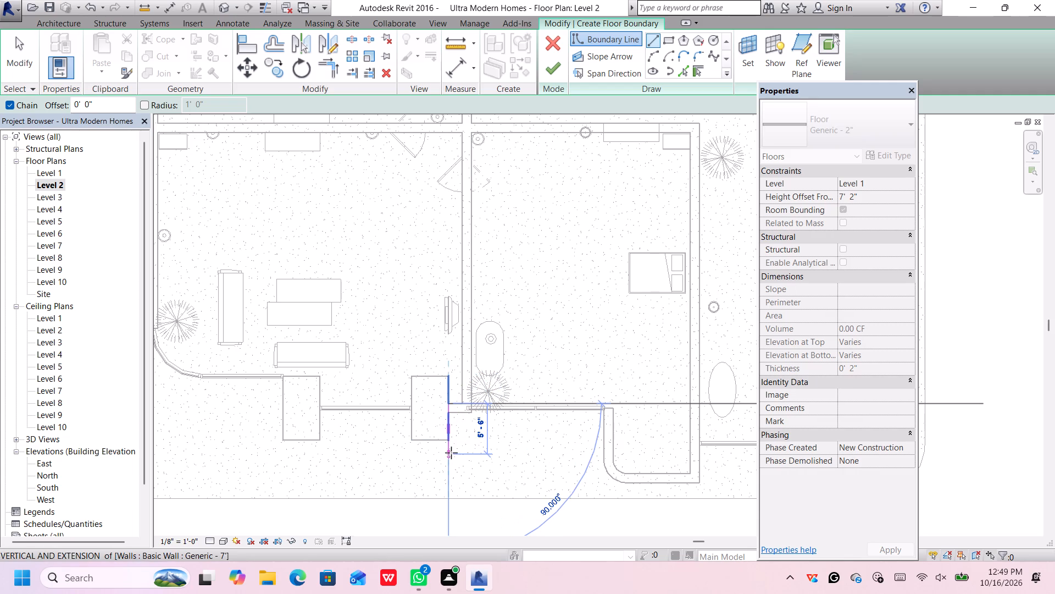
scroll(451, 453, up, 4)
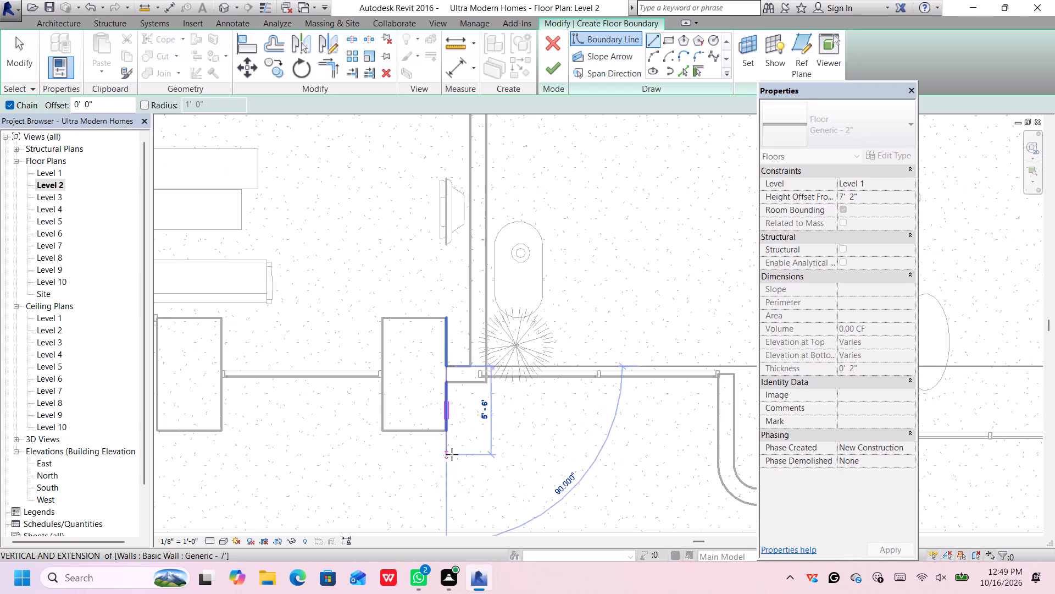
click(452, 459)
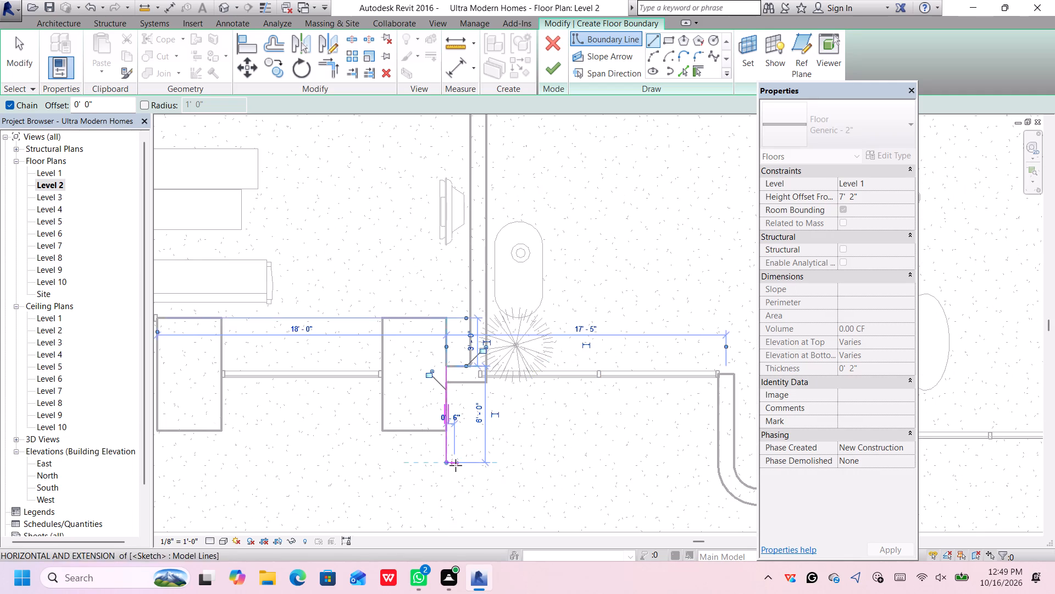
Dismiss the licensing notification and draw a boundary arc, about 5' across, from the line's south end to the existing slab's south edge.
scroll(456, 465, down, 6)
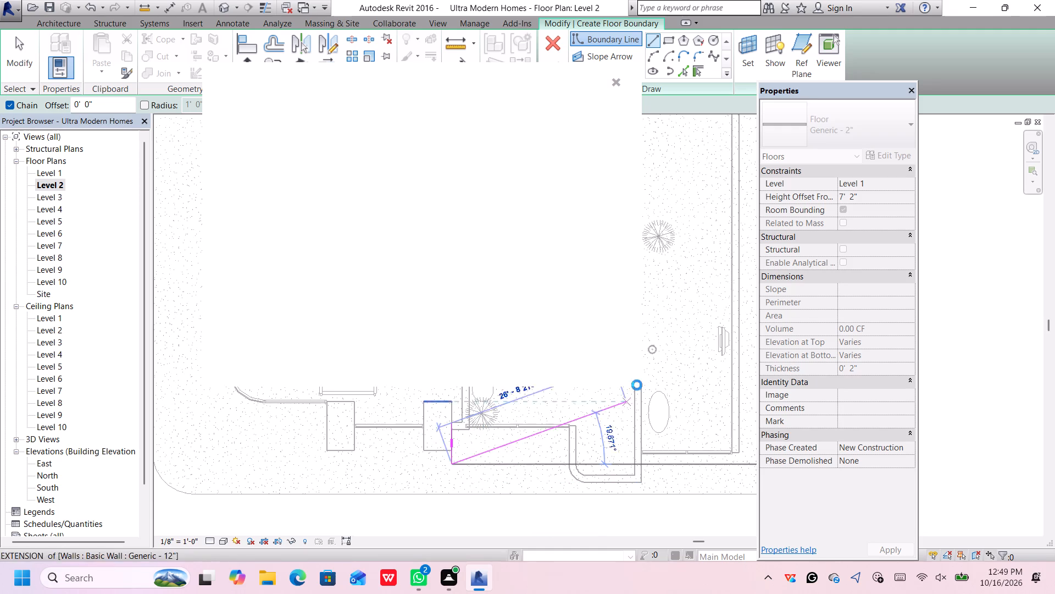
click(618, 77)
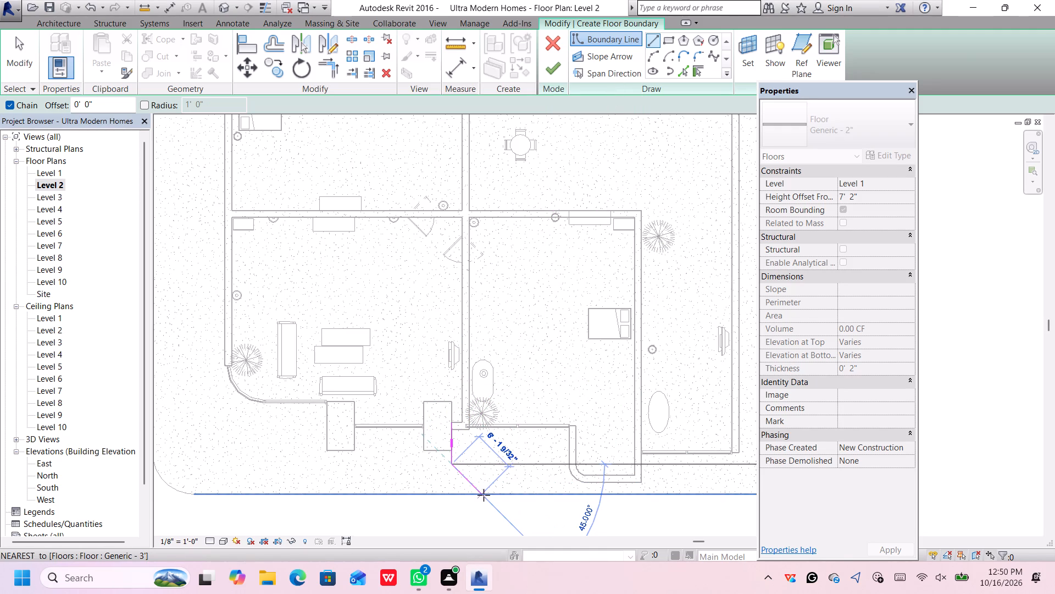
click(655, 59)
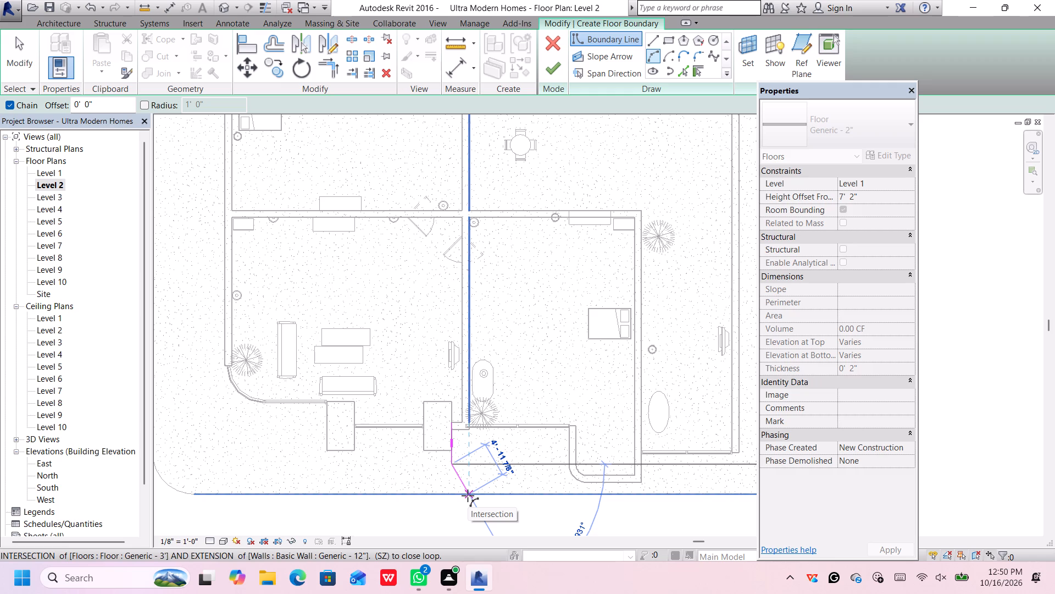
click(468, 496)
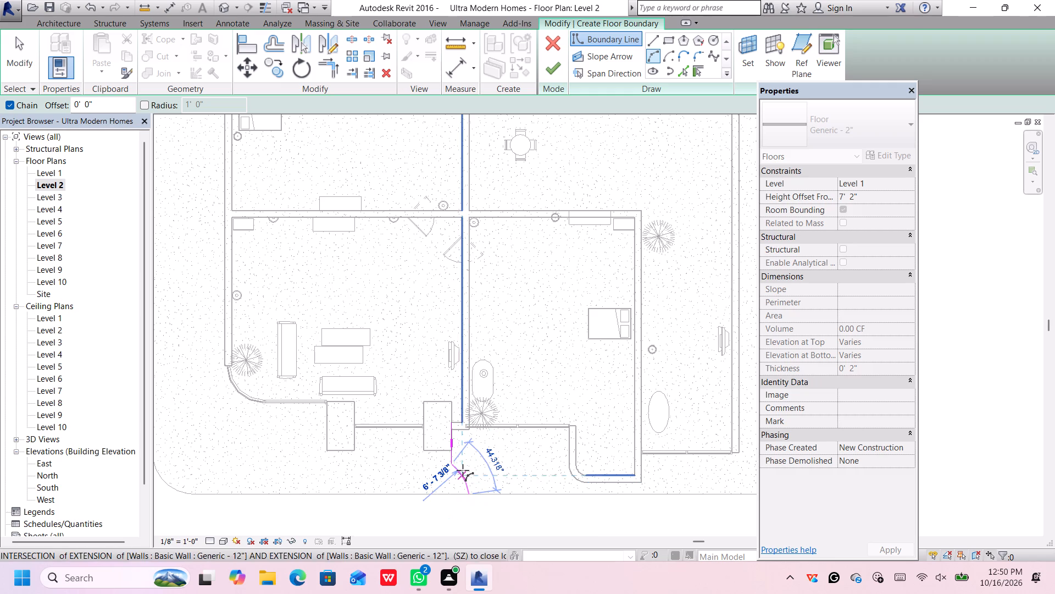
click(457, 475)
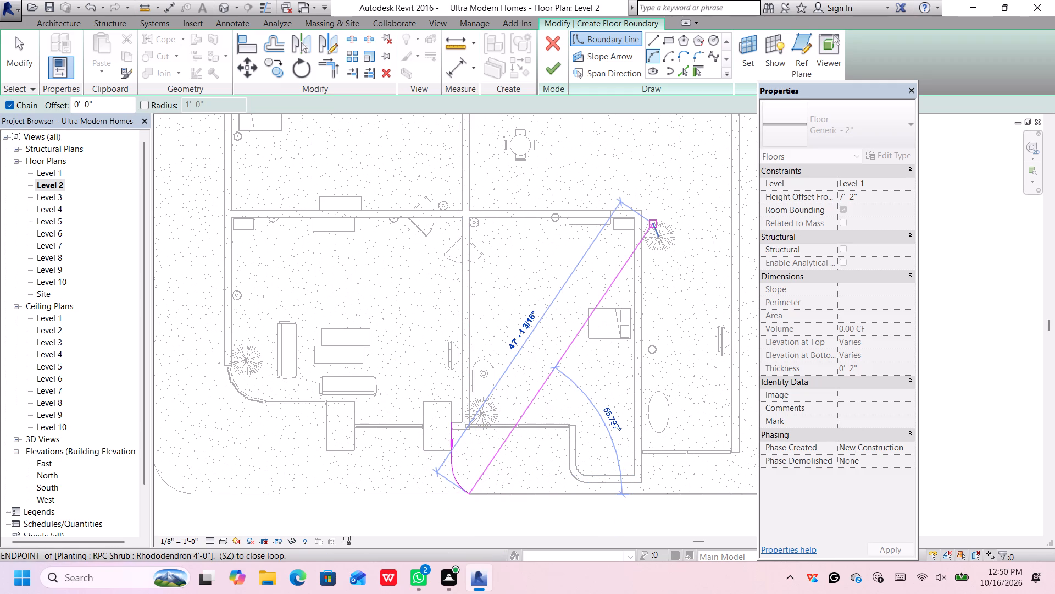
Draw a straight boundary line about 43' 5" east along the slab's south edge, ending where the southeast corner rounds.
click(652, 36)
scroll(656, 216, down, 5)
middle_drag(649, 230, 491, 190)
scroll(562, 298, up, 4)
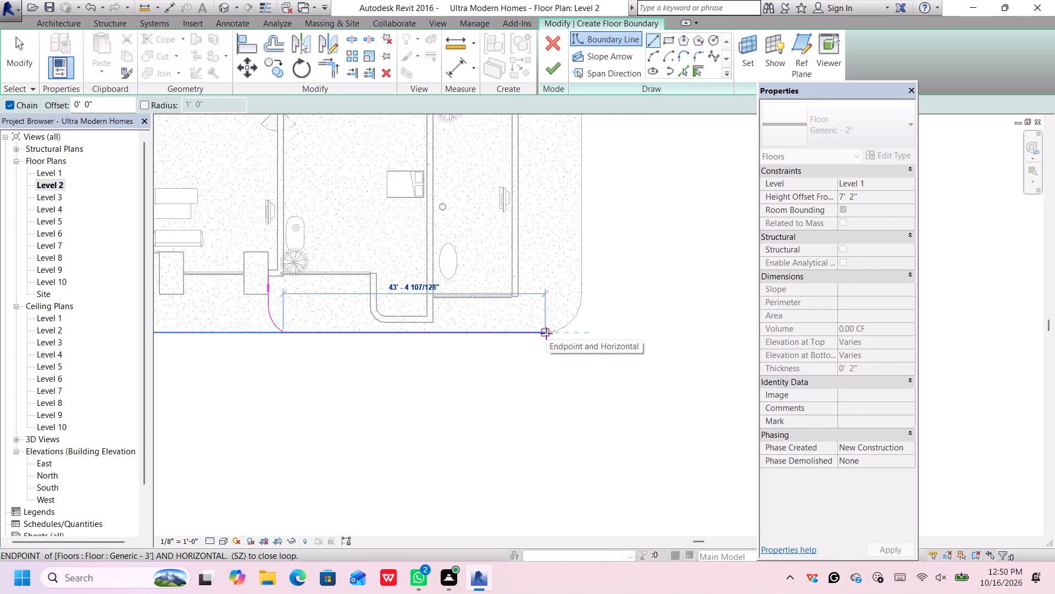
middle_drag(546, 335, 570, 364)
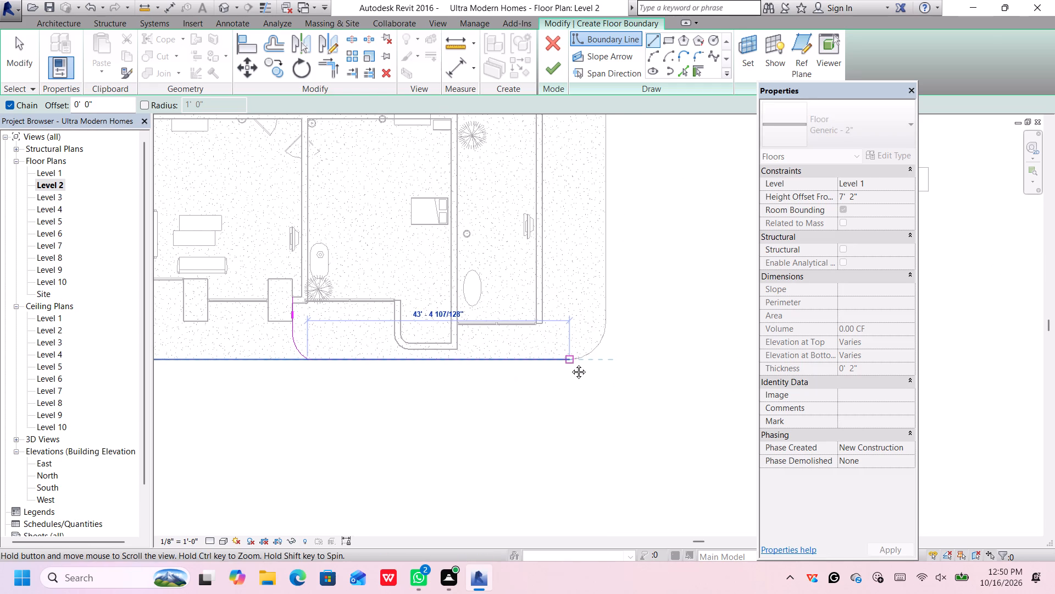
middle_drag(570, 364, 571, 365)
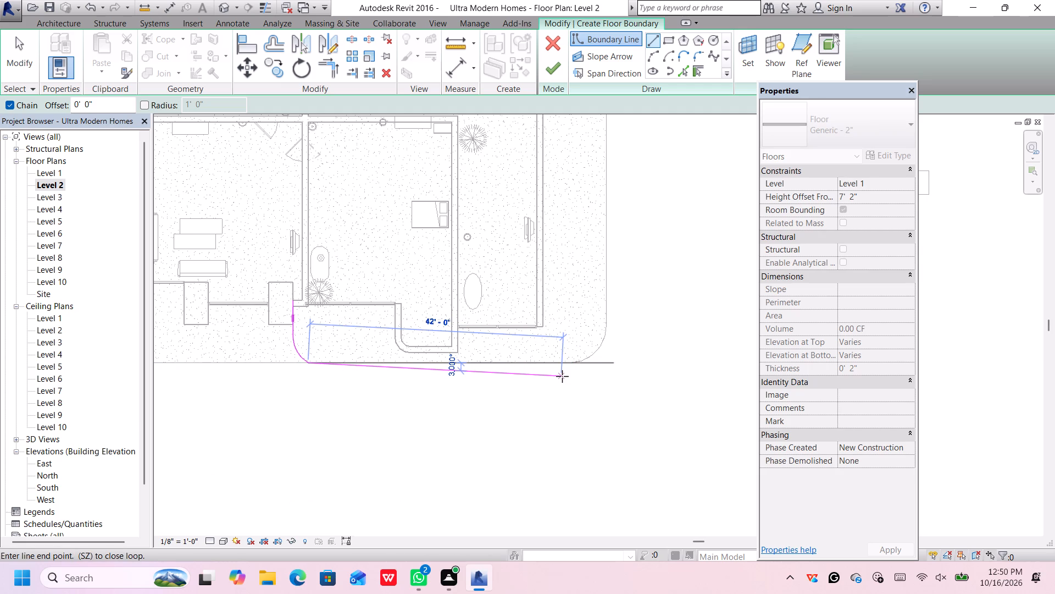
scroll(563, 376, up, 1)
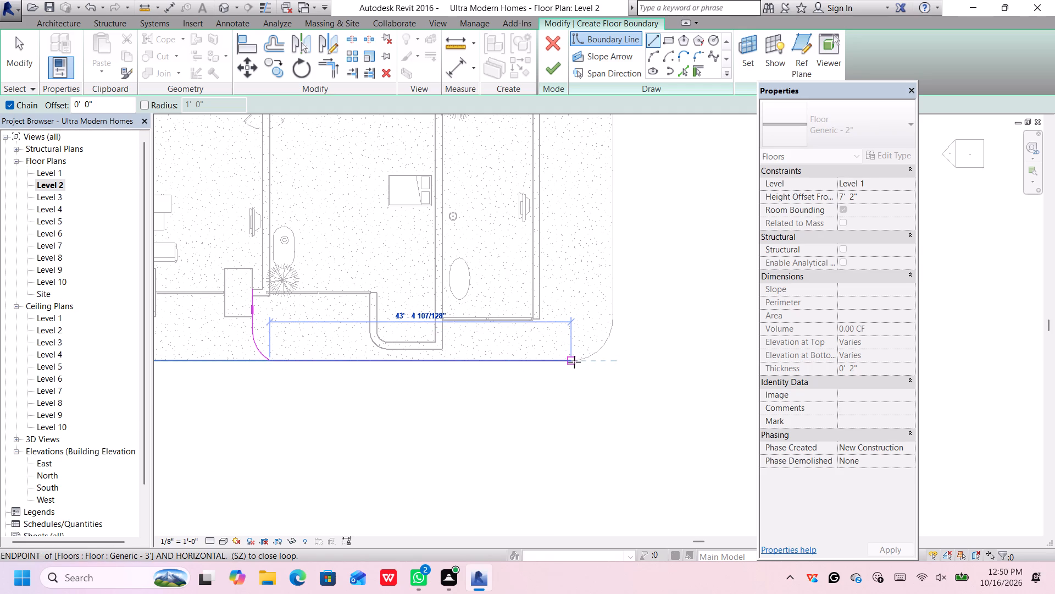
click(571, 360)
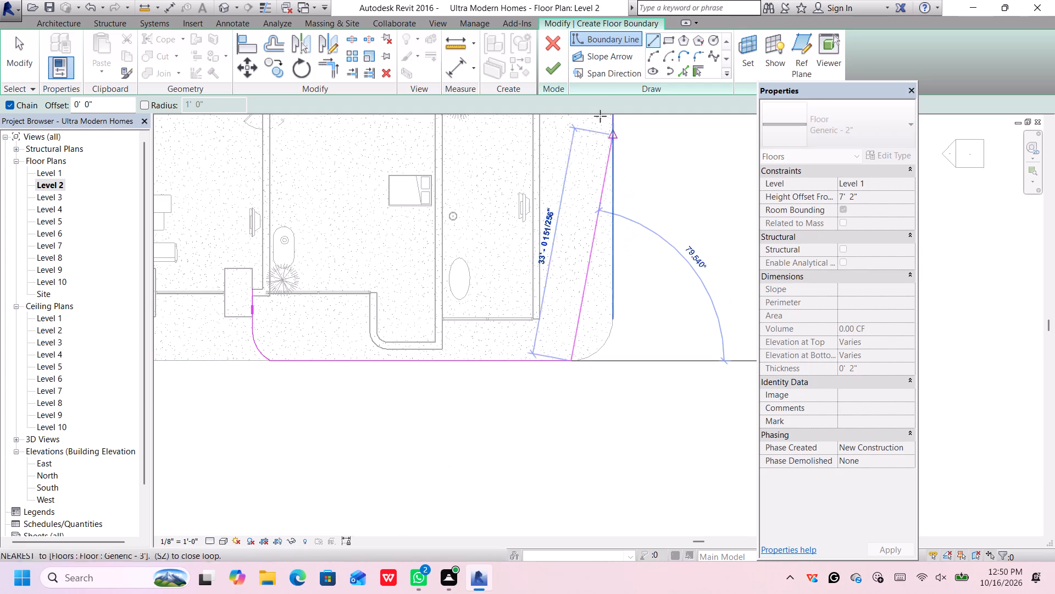
Trace the slab's southeast corner with a 6' radius boundary arc and its east edge with a 53' line.
click(656, 56)
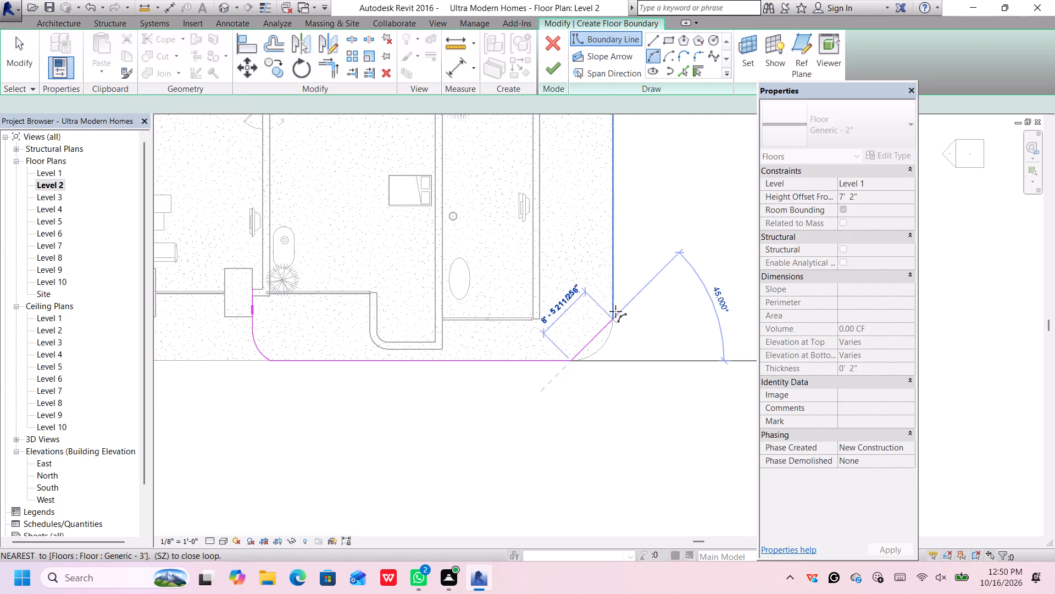
click(612, 318)
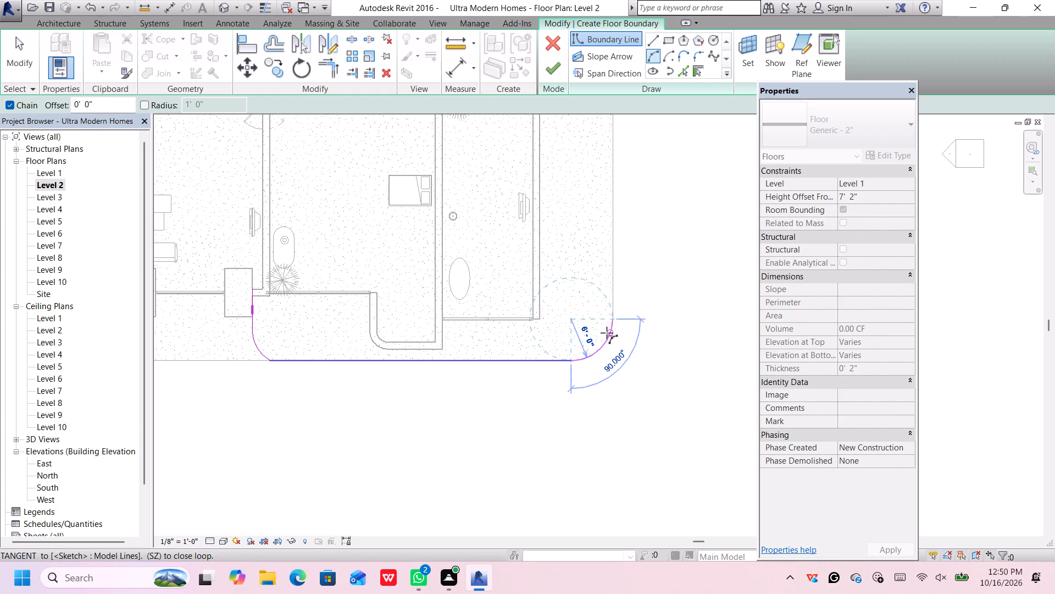
click(602, 335)
scroll(613, 294, down, 4)
middle_drag(617, 274, 617, 280)
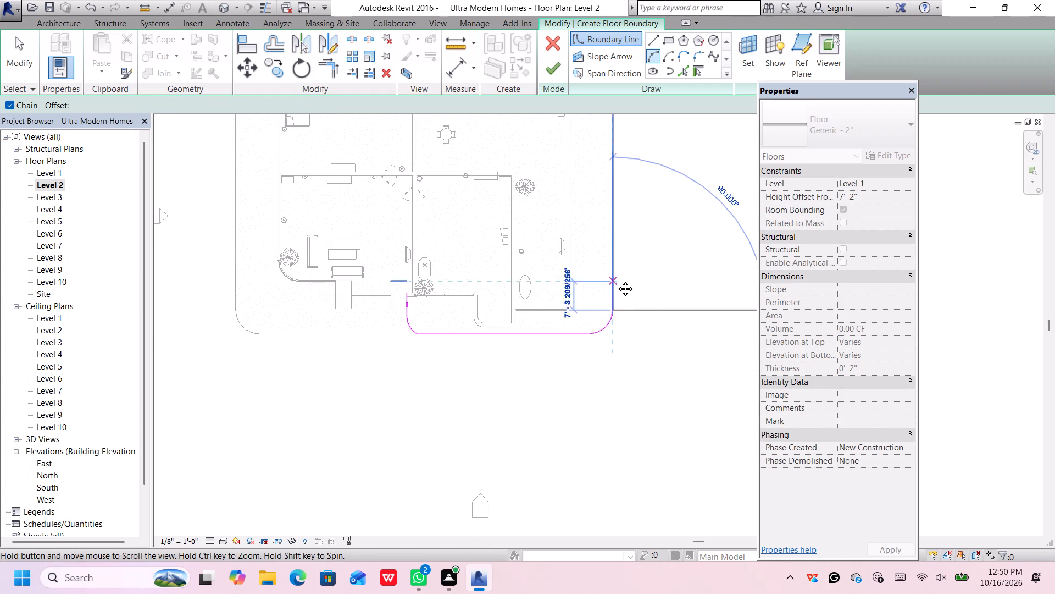
middle_drag(617, 280, 609, 457)
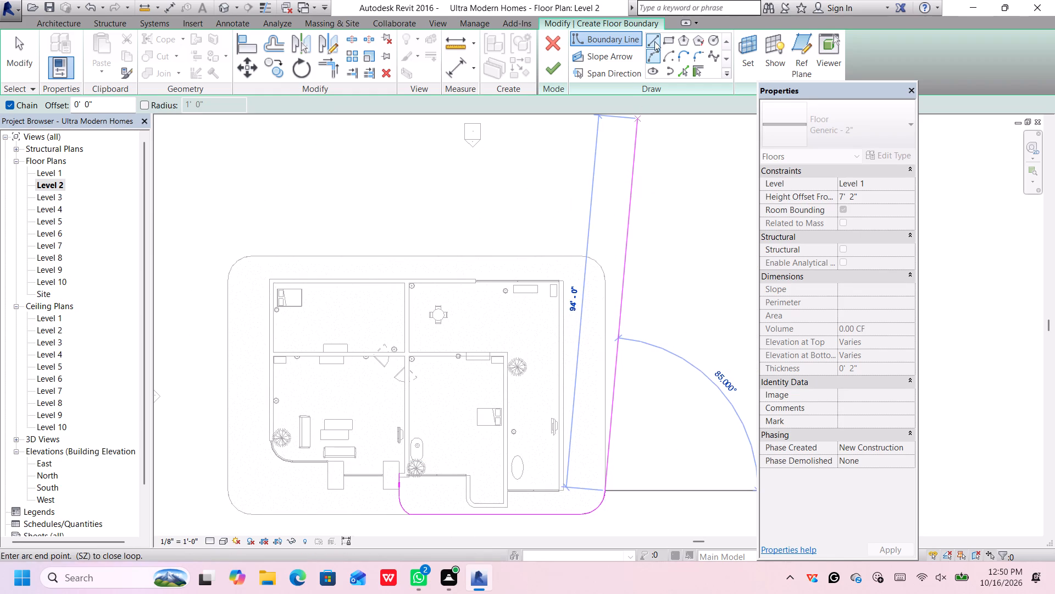
click(655, 37)
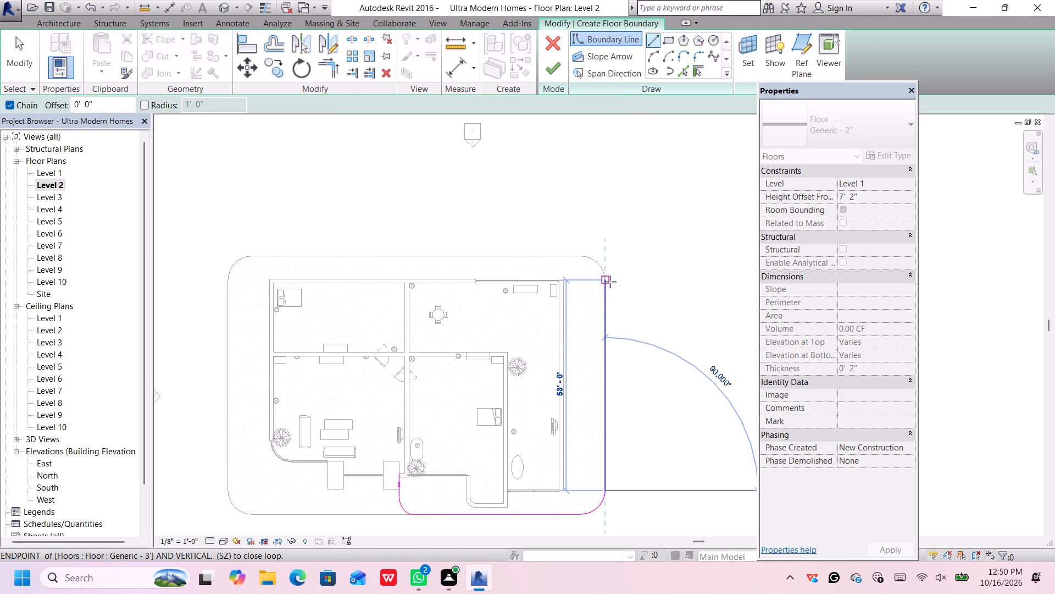
click(602, 278)
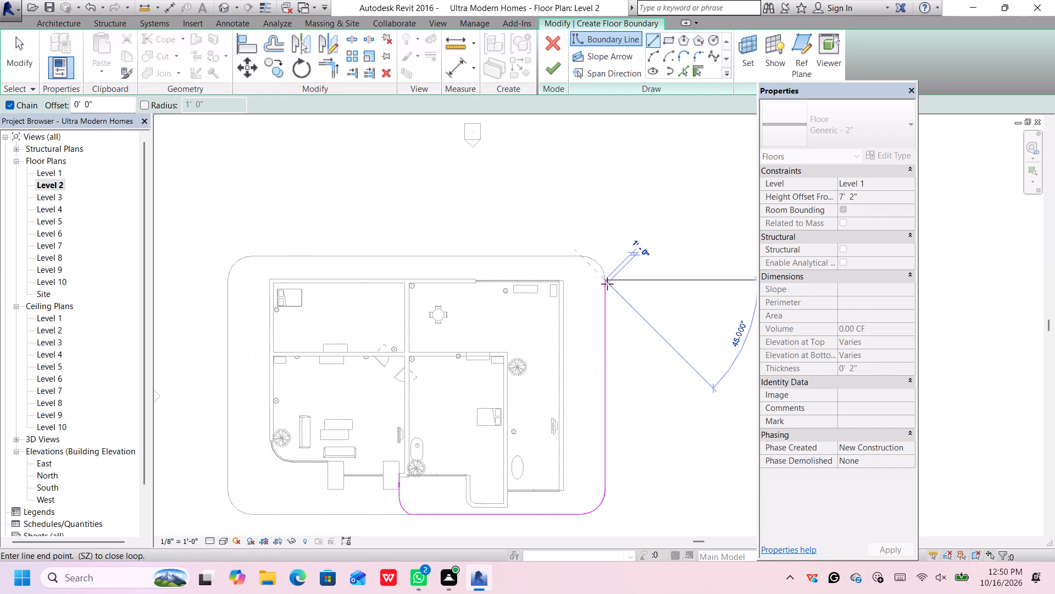
Trace the slab's northeast corner with a 6' radius boundary arc and its north edge with a line to the northwest corner's curve.
click(658, 56)
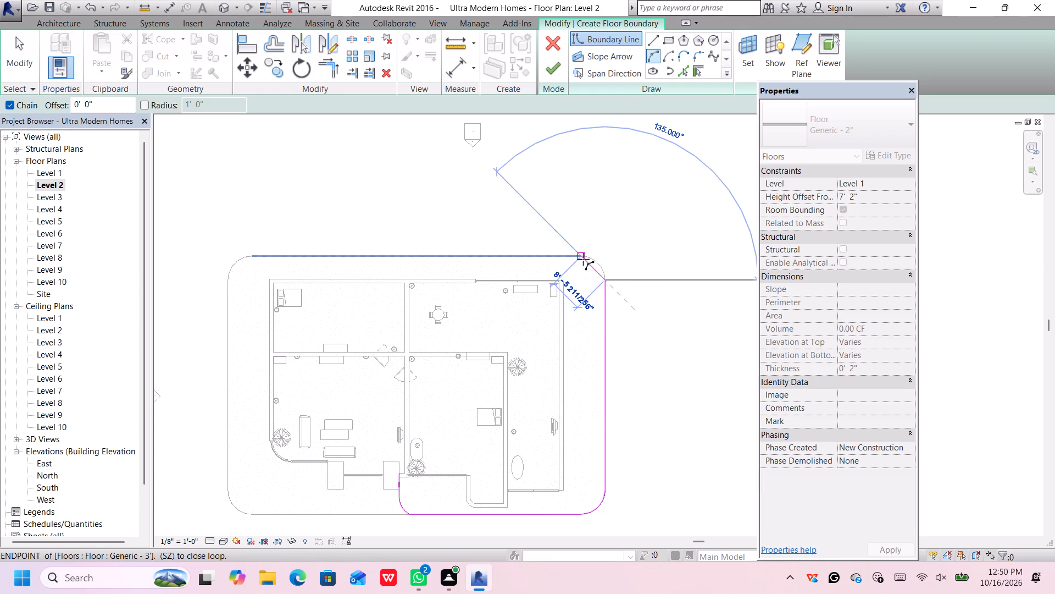
click(581, 257)
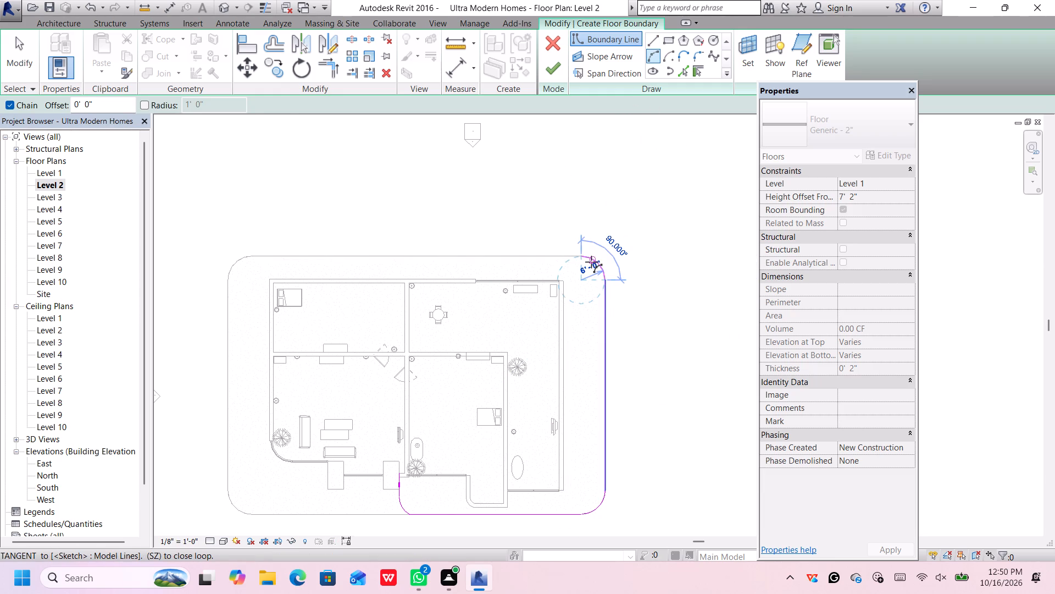
click(592, 262)
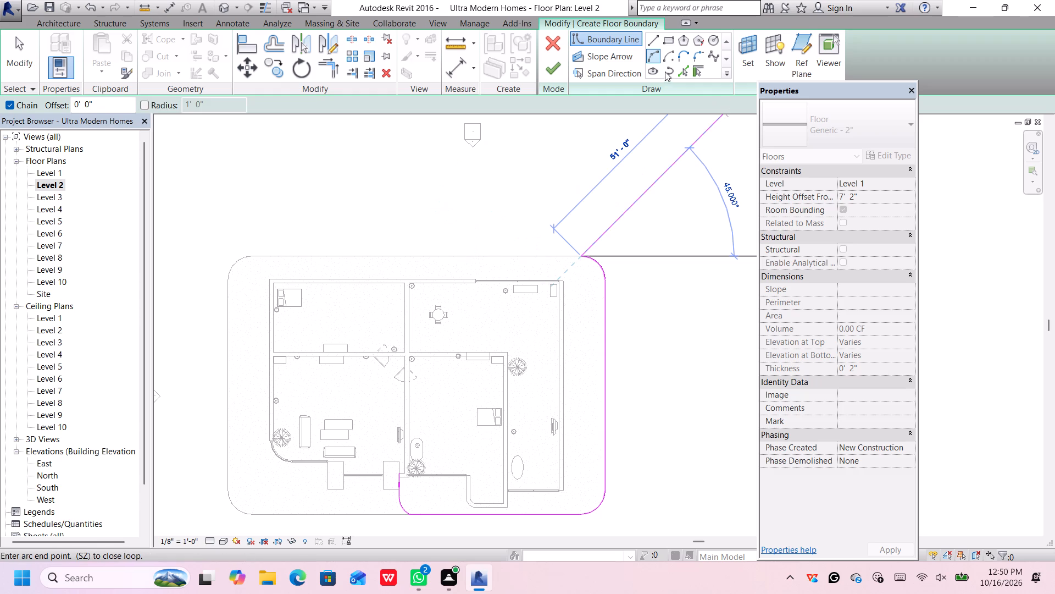
click(648, 37)
scroll(382, 266, down, 1)
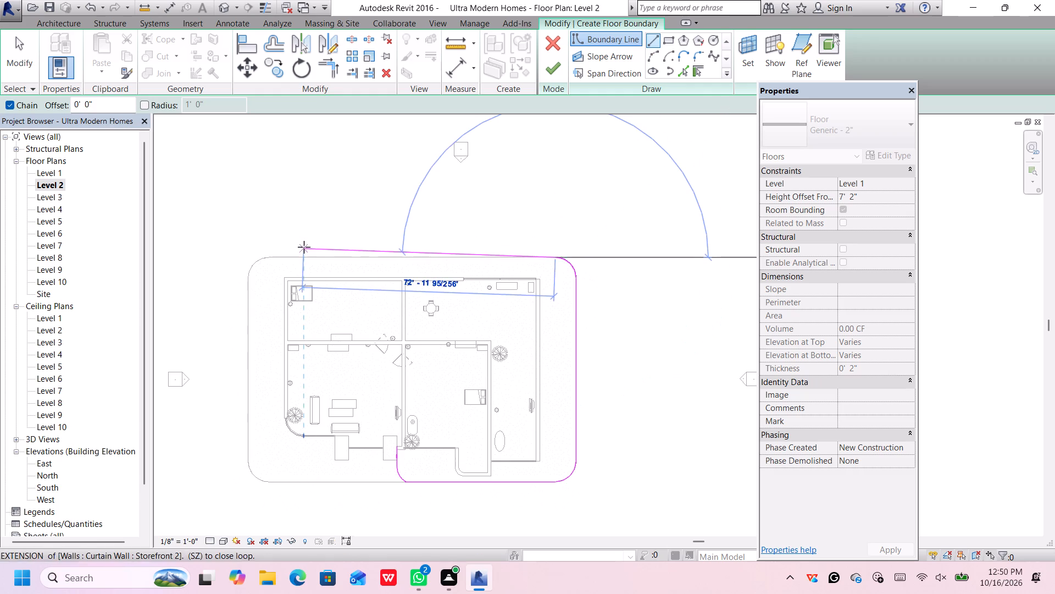
middle_drag(305, 247, 426, 267)
scroll(398, 277, up, 6)
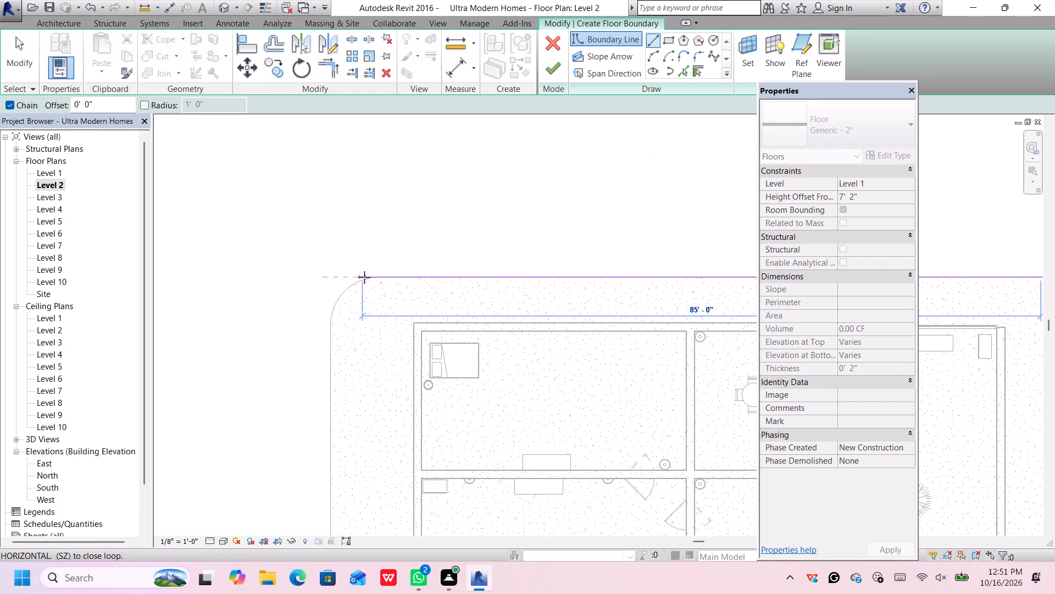
click(378, 277)
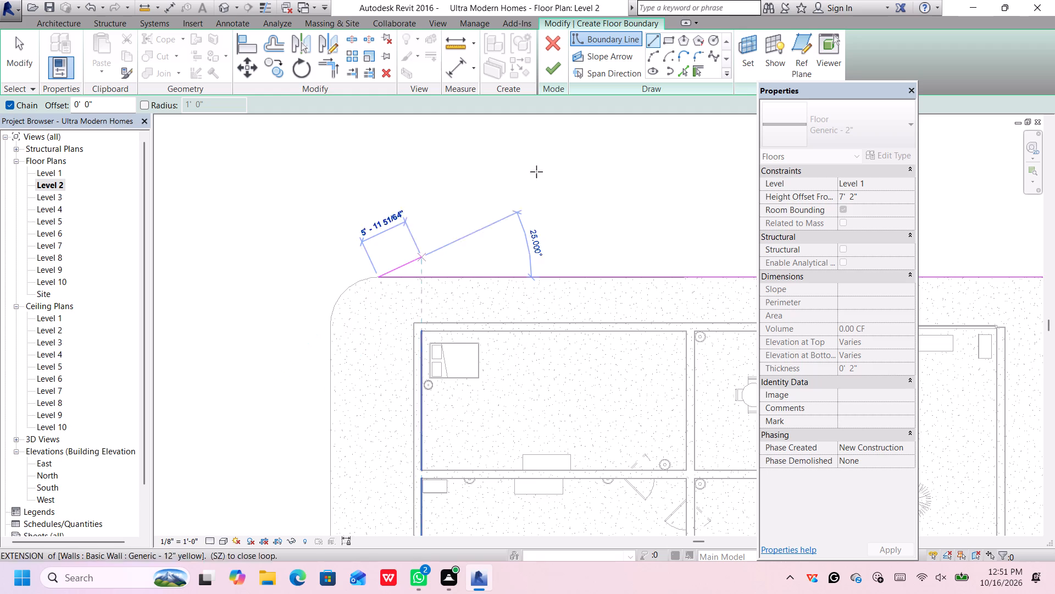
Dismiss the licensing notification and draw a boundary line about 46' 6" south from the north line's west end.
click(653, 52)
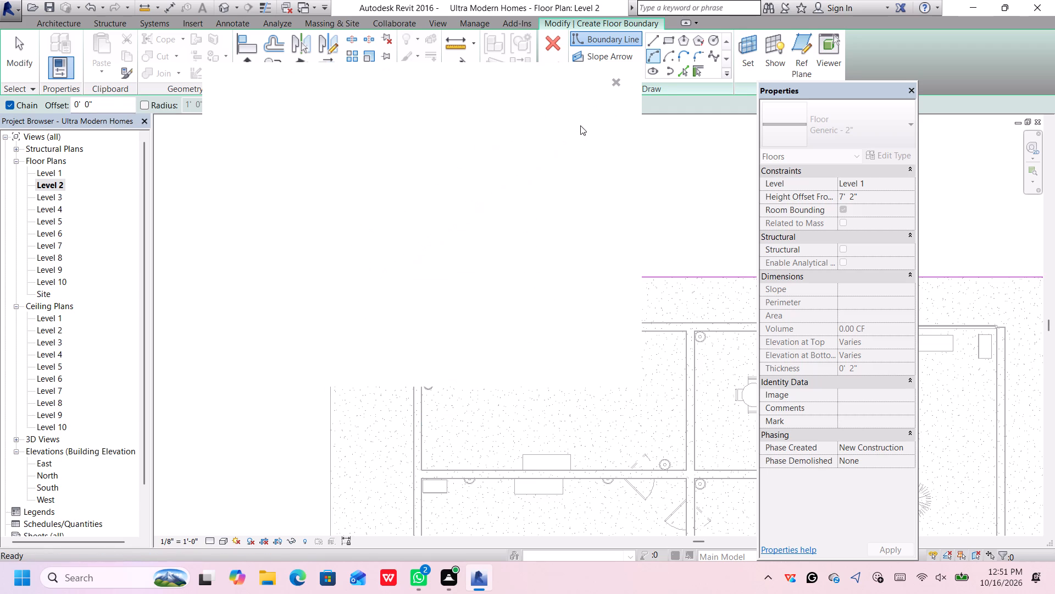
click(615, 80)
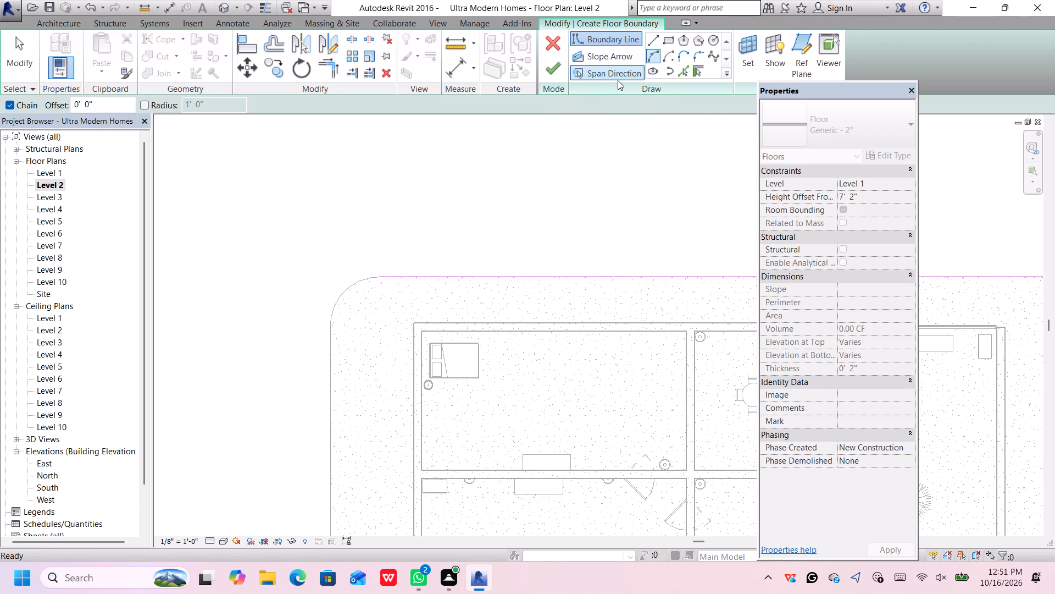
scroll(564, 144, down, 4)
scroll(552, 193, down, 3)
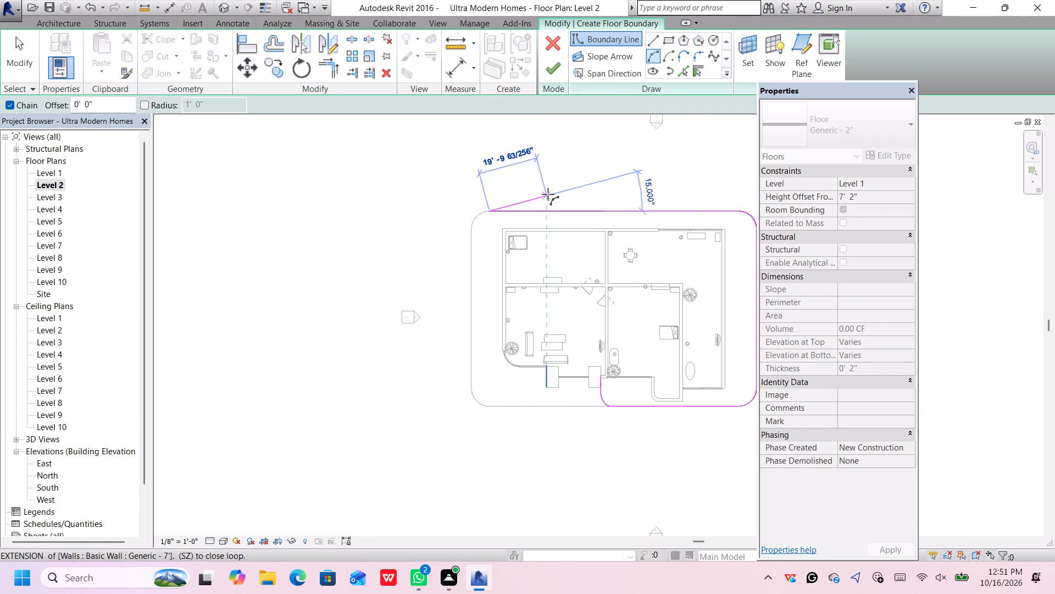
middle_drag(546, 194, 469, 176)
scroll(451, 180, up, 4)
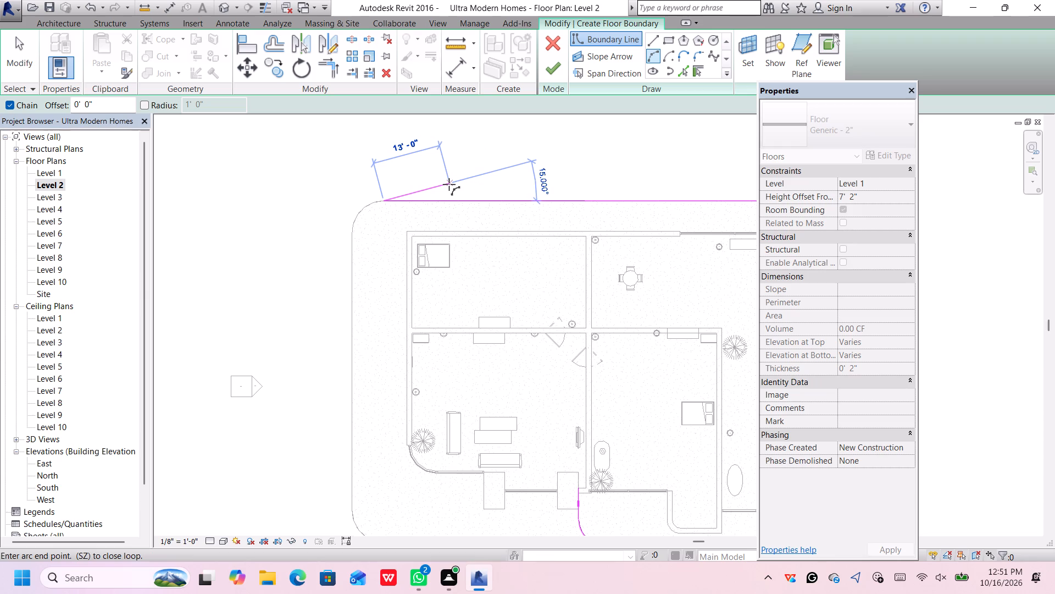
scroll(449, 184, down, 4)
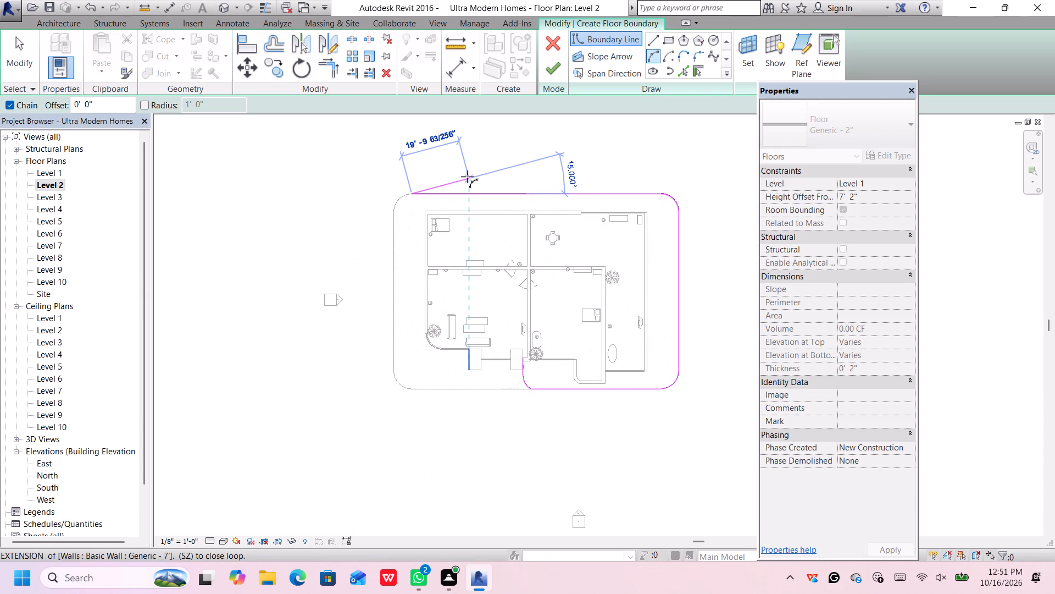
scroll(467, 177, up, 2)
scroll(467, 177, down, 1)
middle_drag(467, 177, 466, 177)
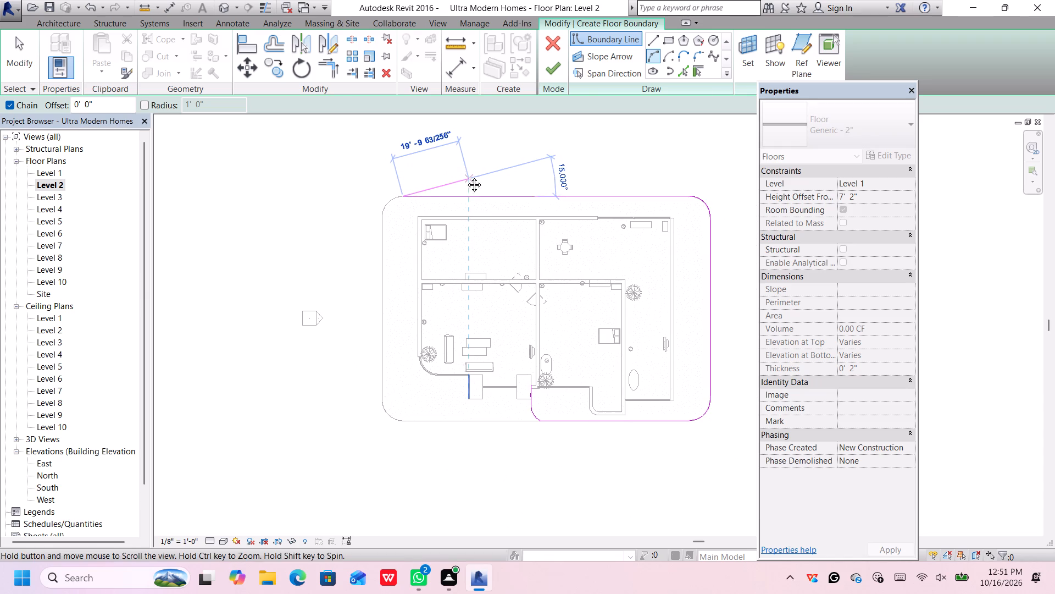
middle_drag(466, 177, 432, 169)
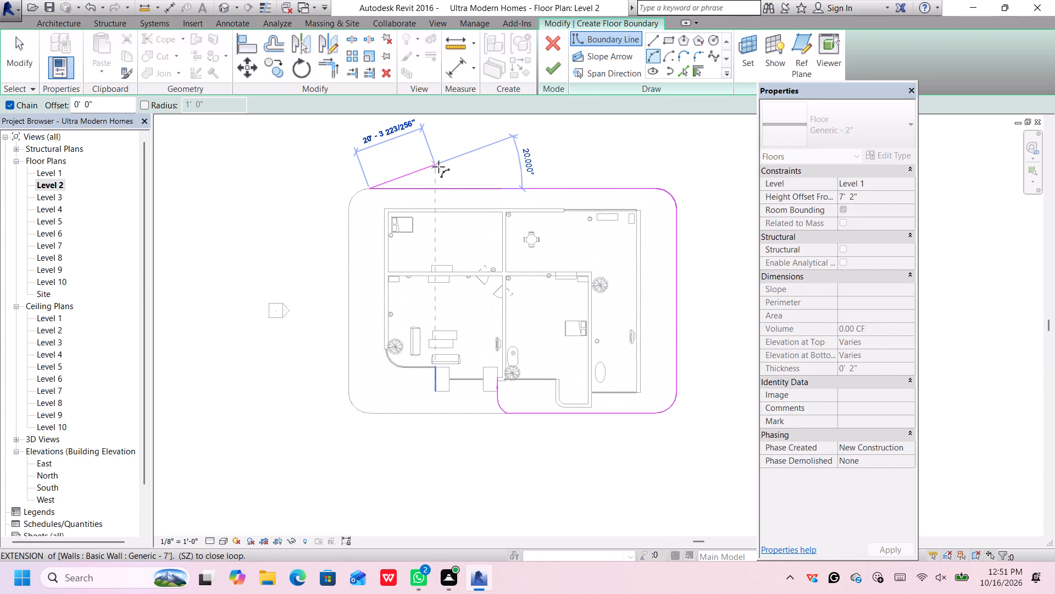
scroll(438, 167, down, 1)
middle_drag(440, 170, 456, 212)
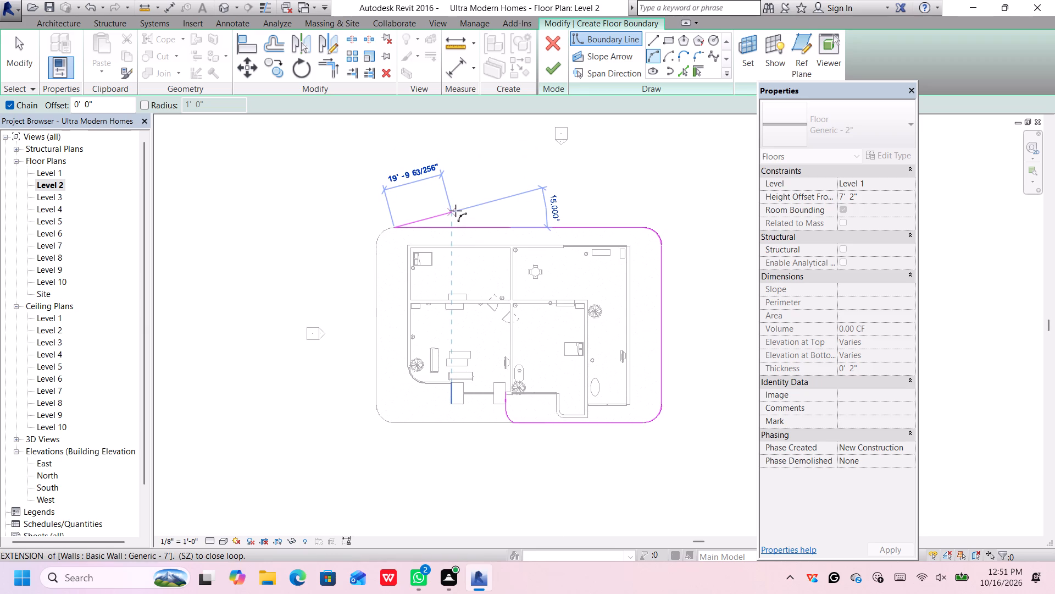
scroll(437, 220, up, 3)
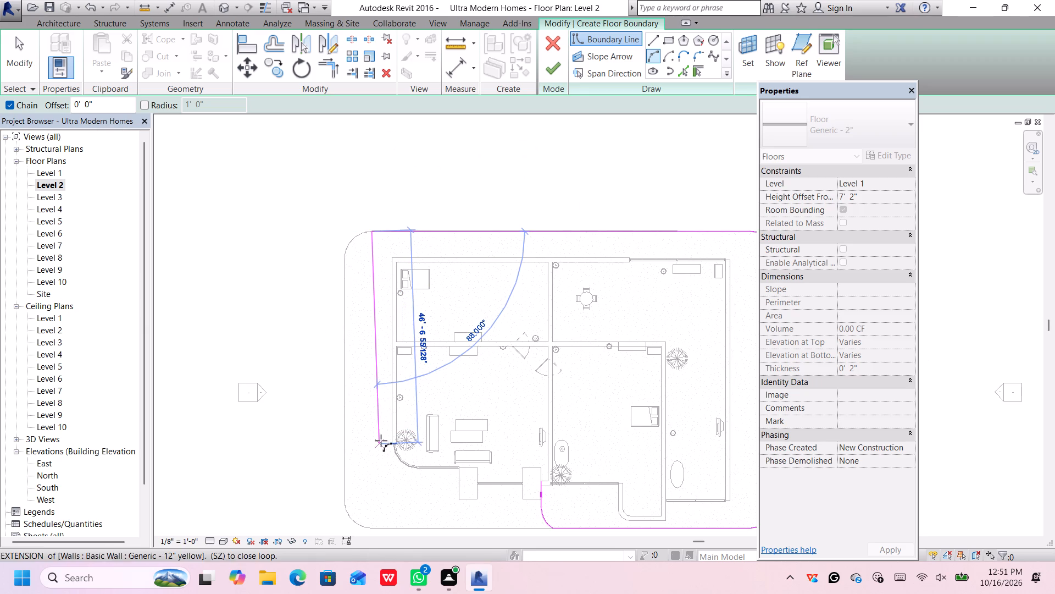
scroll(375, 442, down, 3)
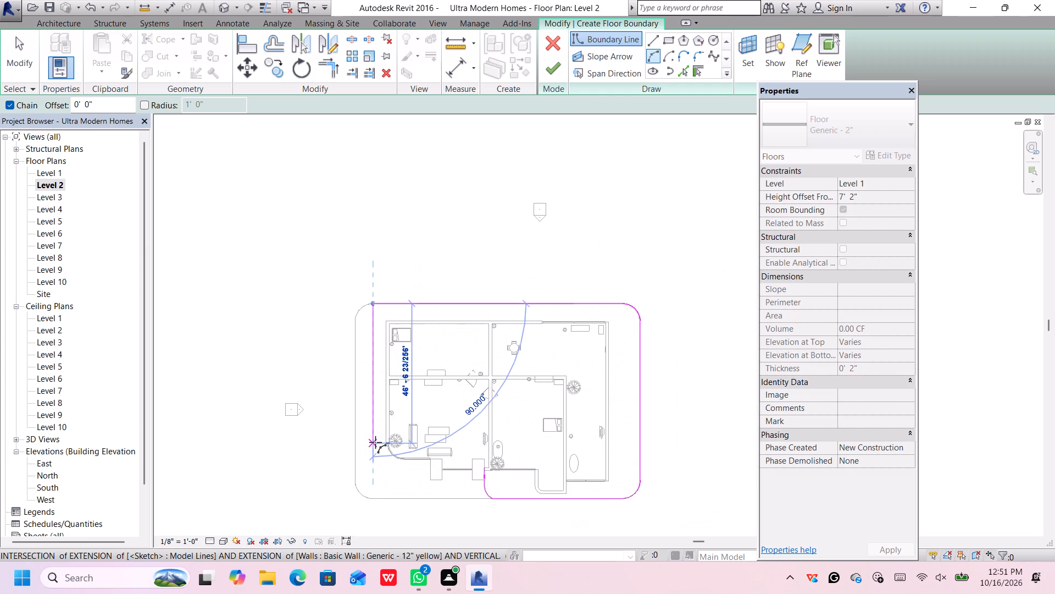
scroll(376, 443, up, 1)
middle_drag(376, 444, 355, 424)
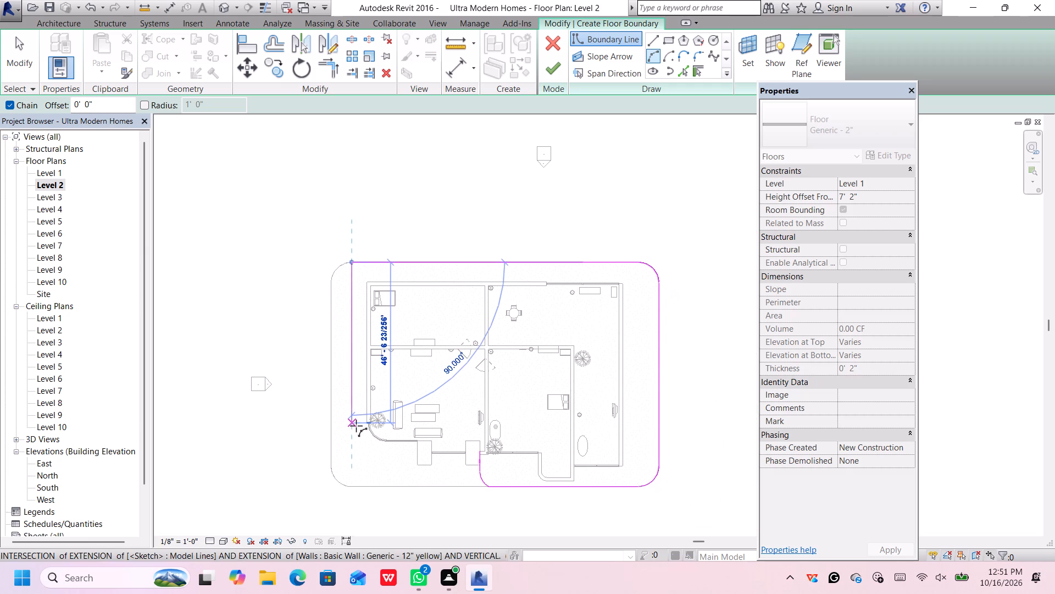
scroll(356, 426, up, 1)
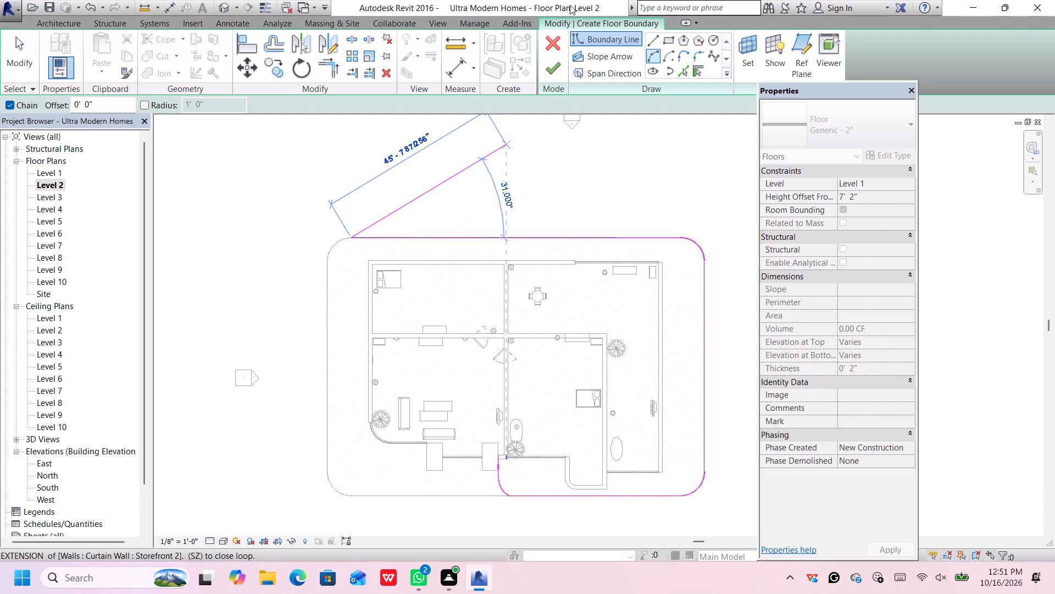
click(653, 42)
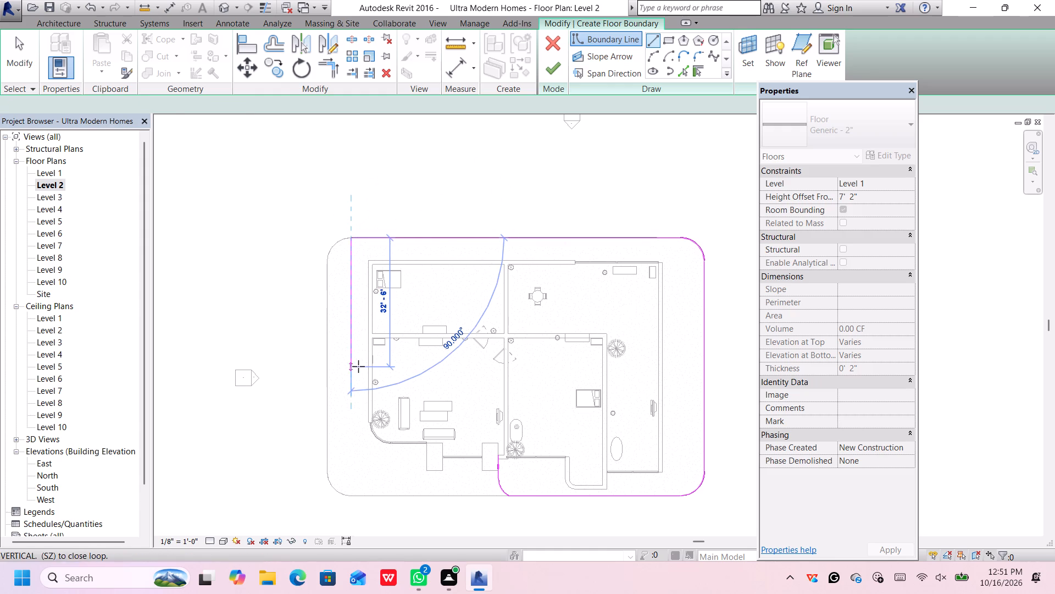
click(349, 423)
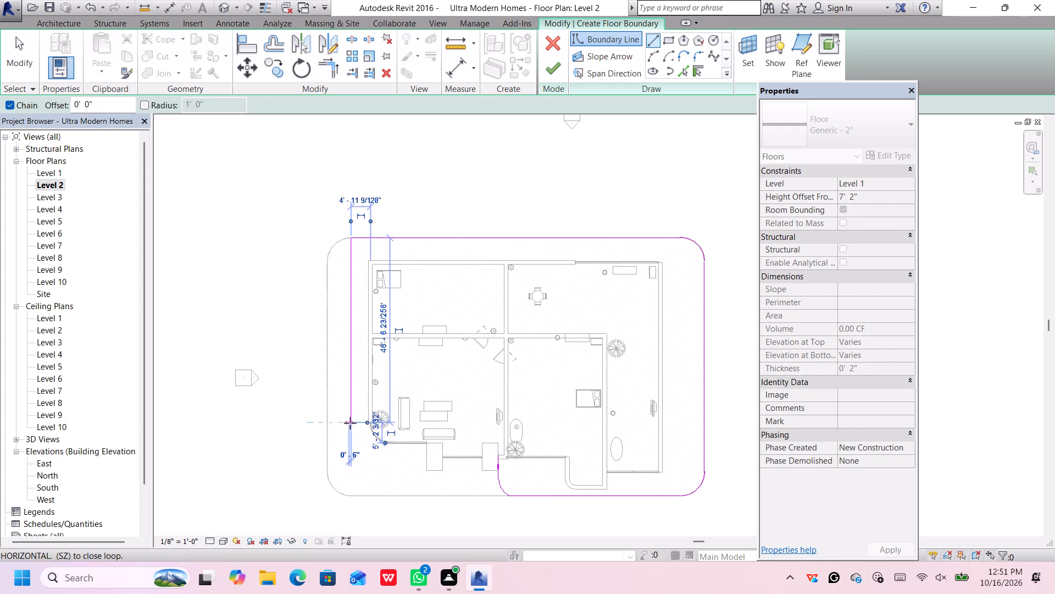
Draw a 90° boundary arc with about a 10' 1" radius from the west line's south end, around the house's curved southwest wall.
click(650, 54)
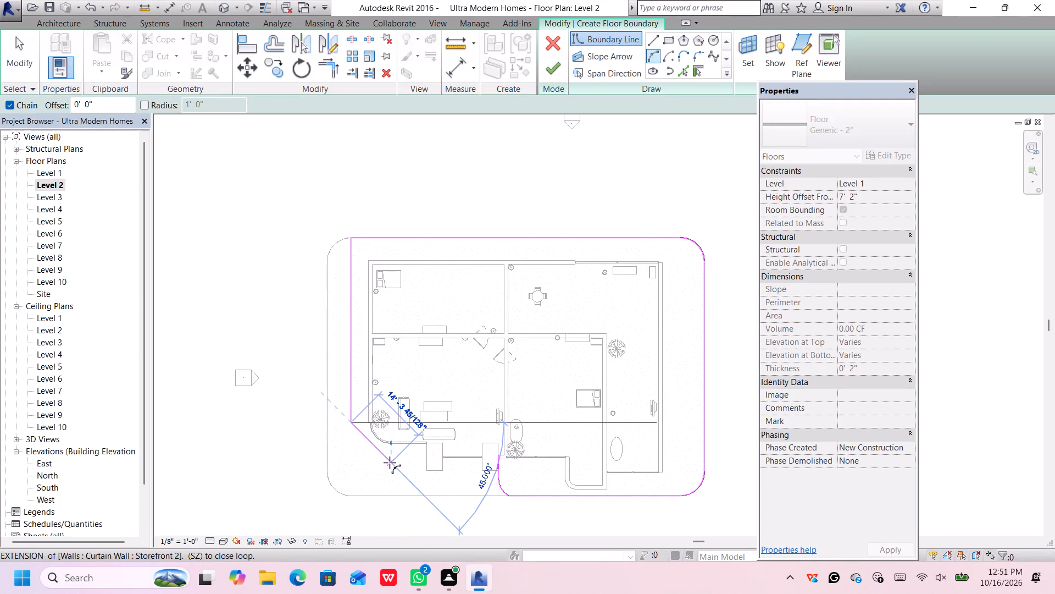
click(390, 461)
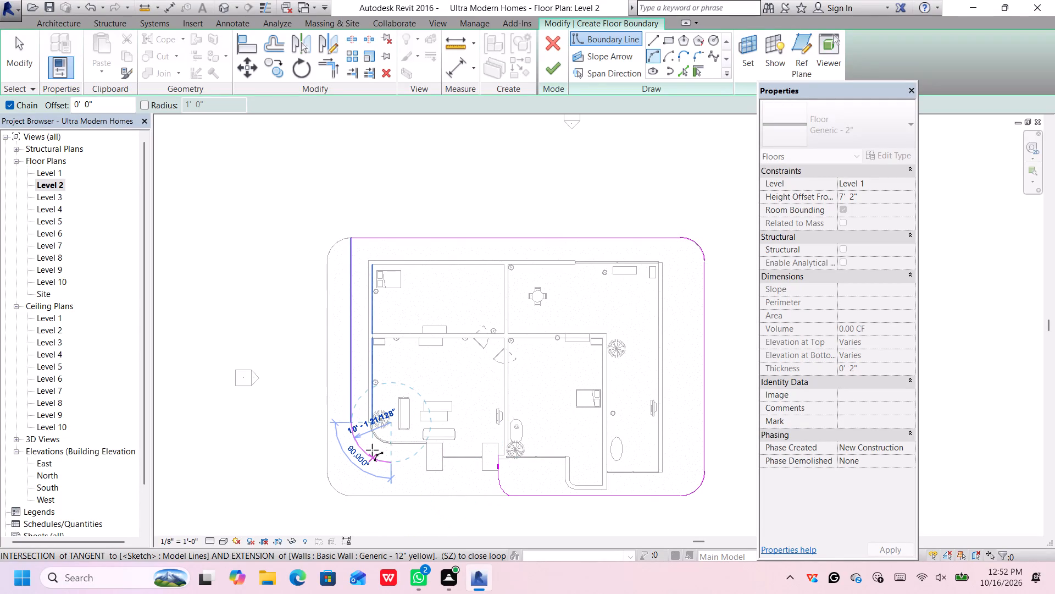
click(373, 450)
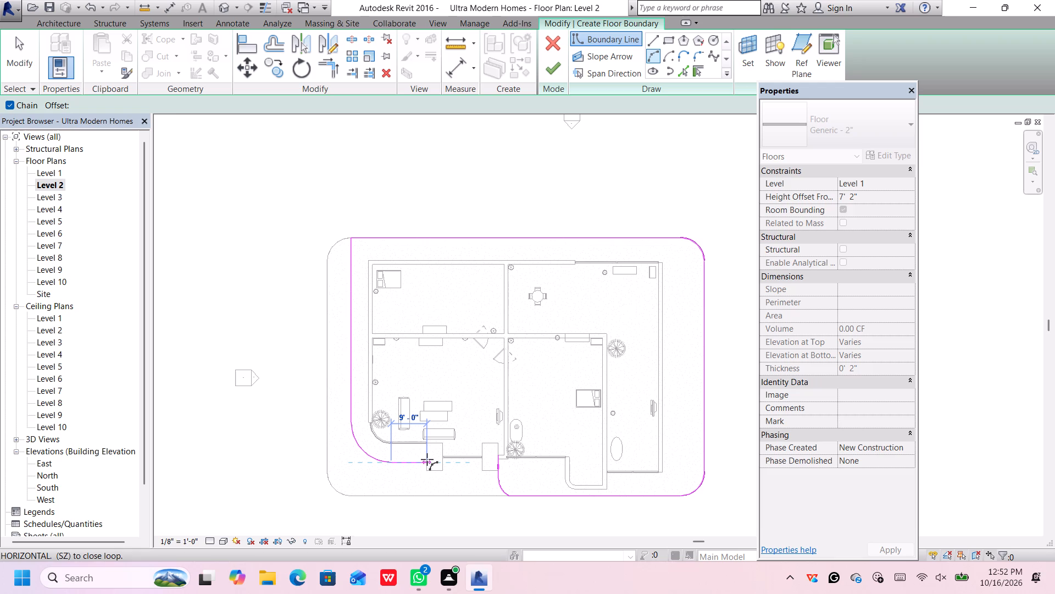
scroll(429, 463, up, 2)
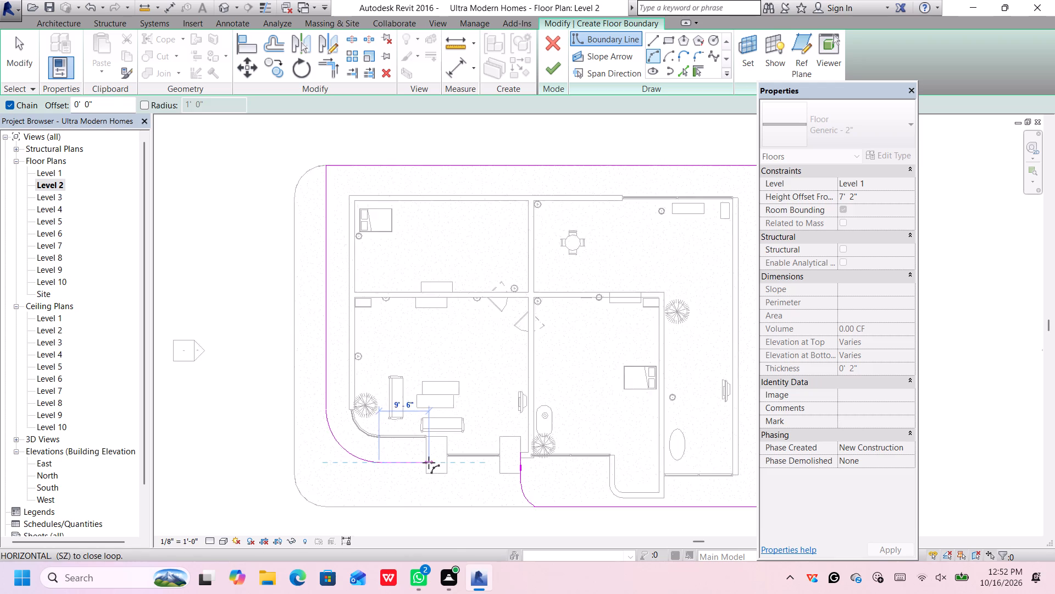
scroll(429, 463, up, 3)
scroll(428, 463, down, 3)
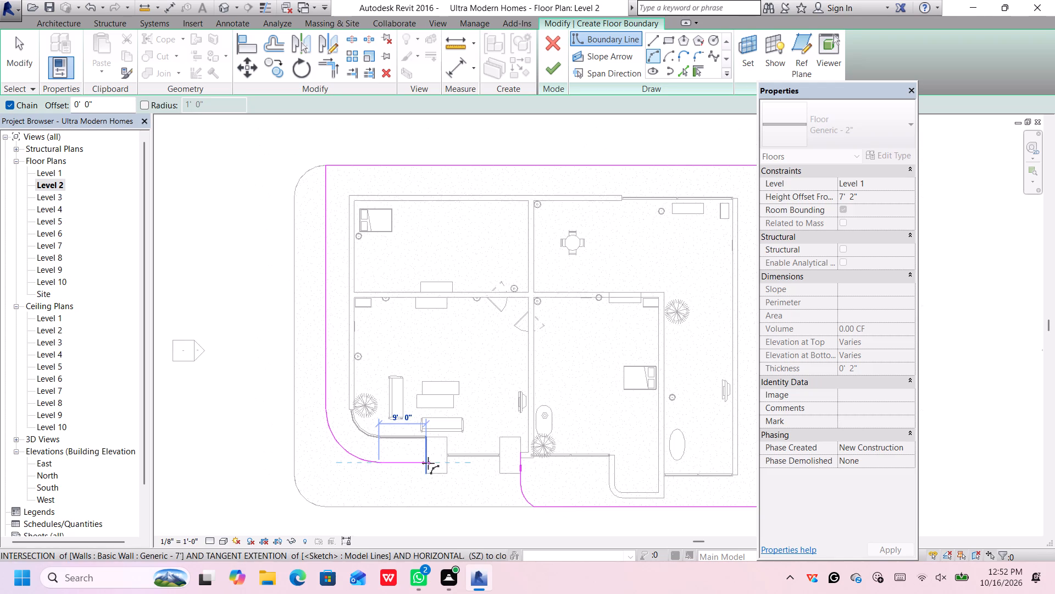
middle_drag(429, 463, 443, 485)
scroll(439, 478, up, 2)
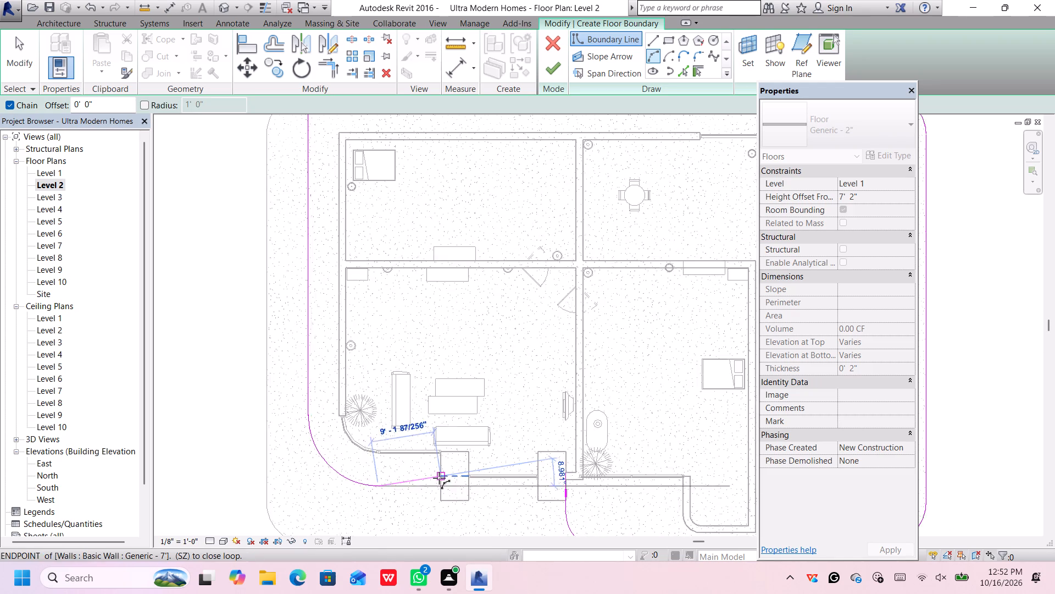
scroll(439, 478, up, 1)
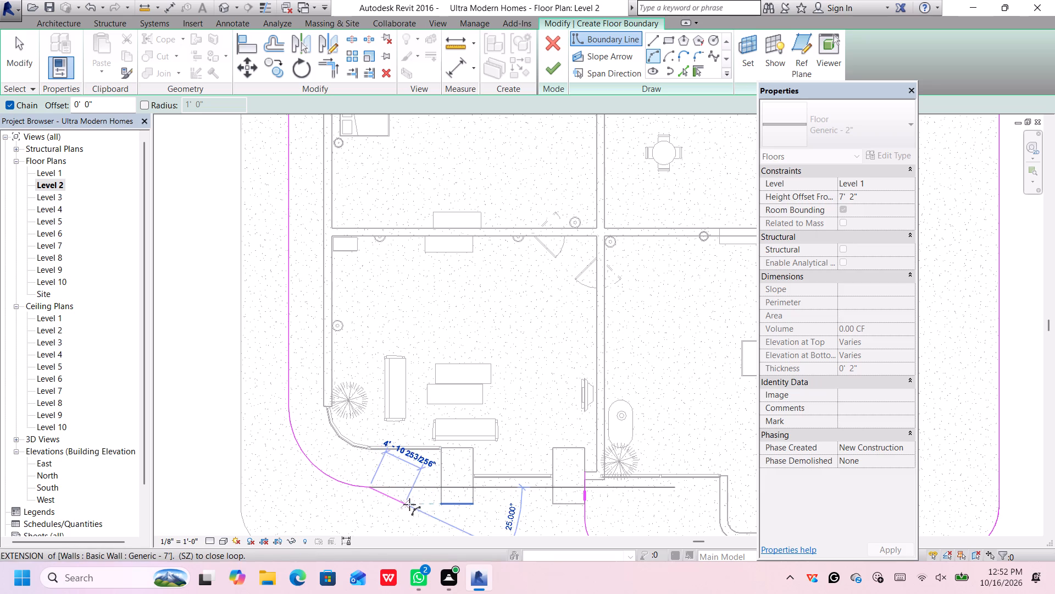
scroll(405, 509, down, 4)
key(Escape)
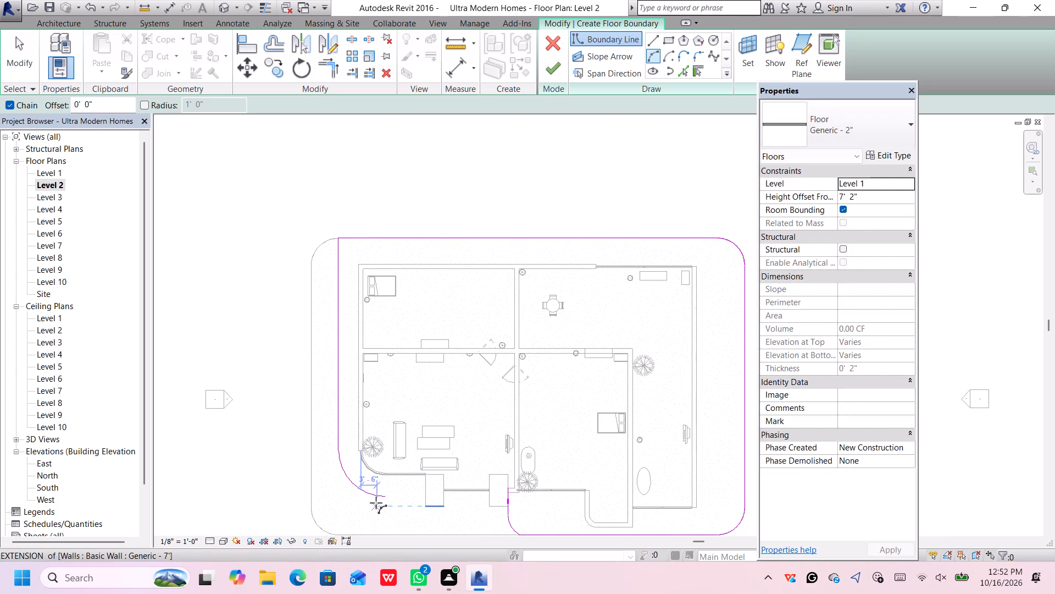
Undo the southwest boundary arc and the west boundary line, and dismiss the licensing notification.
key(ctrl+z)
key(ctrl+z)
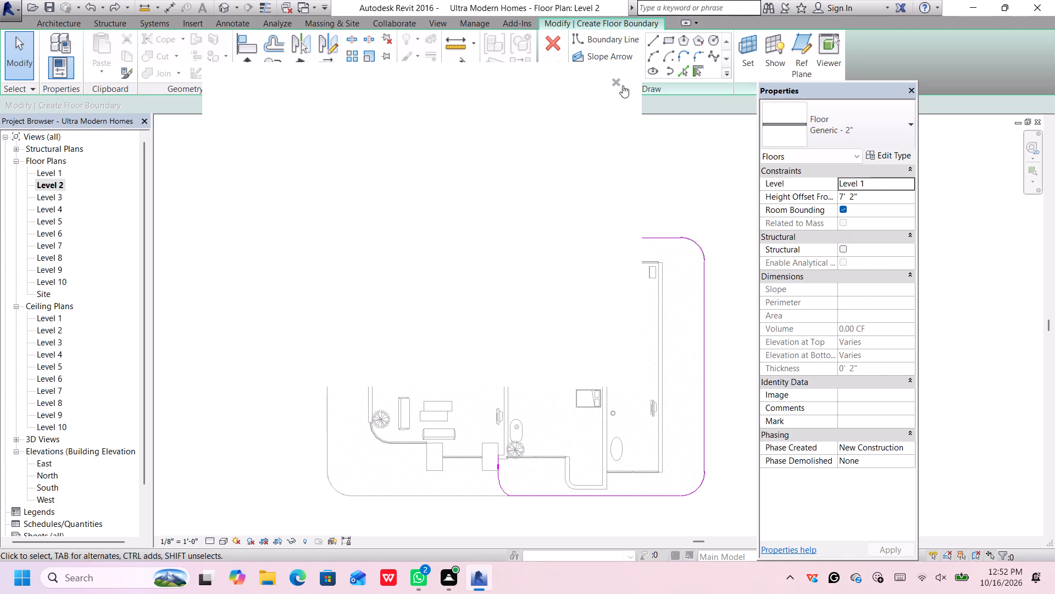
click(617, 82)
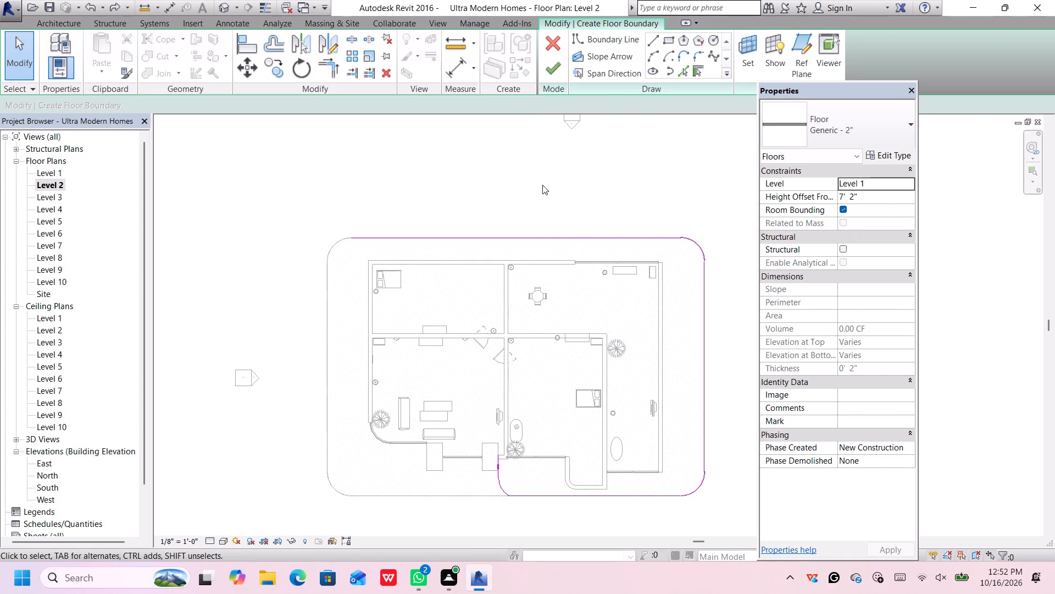
Undo the north boundary line and redraw it 81' west from the northeast arc along the slab's north edge, short of the northwest curve.
key(ctrl+z)
scroll(427, 241, down, 2)
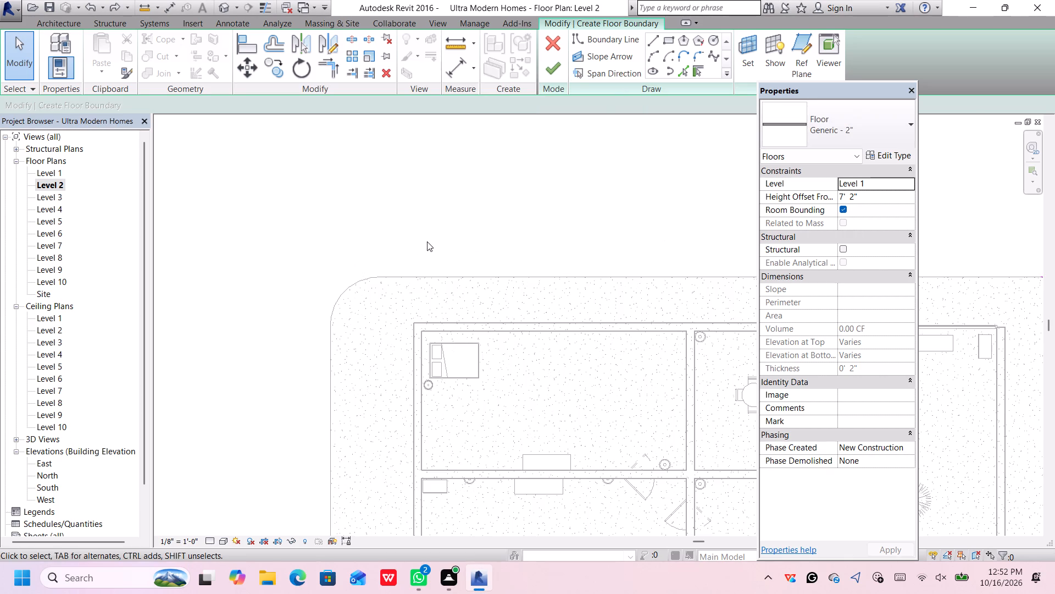
scroll(427, 241, down, 1)
scroll(568, 249, down, 1)
middle_drag(565, 246, 428, 209)
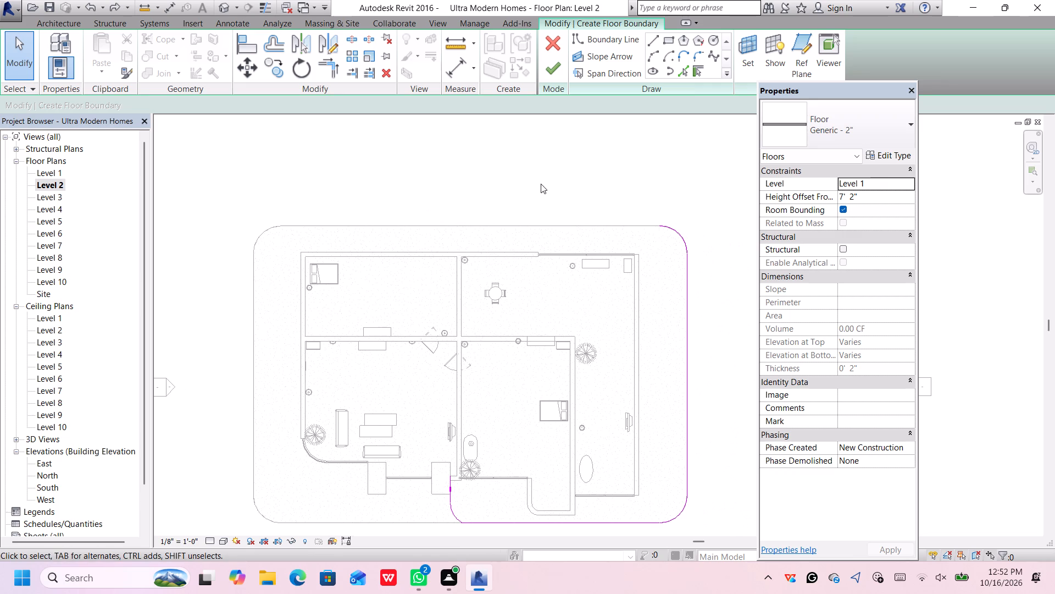
click(650, 36)
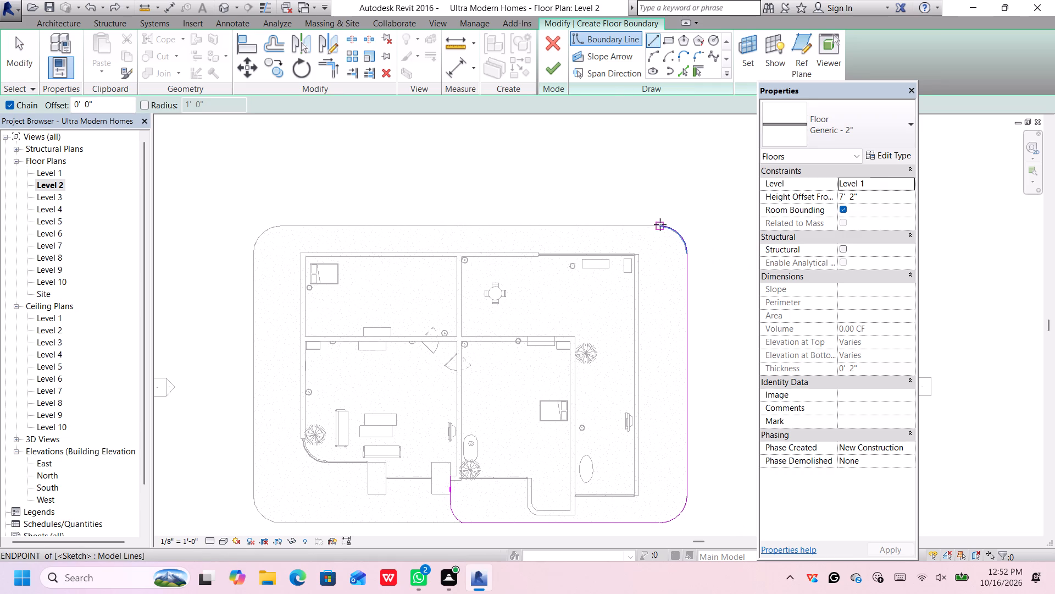
click(658, 226)
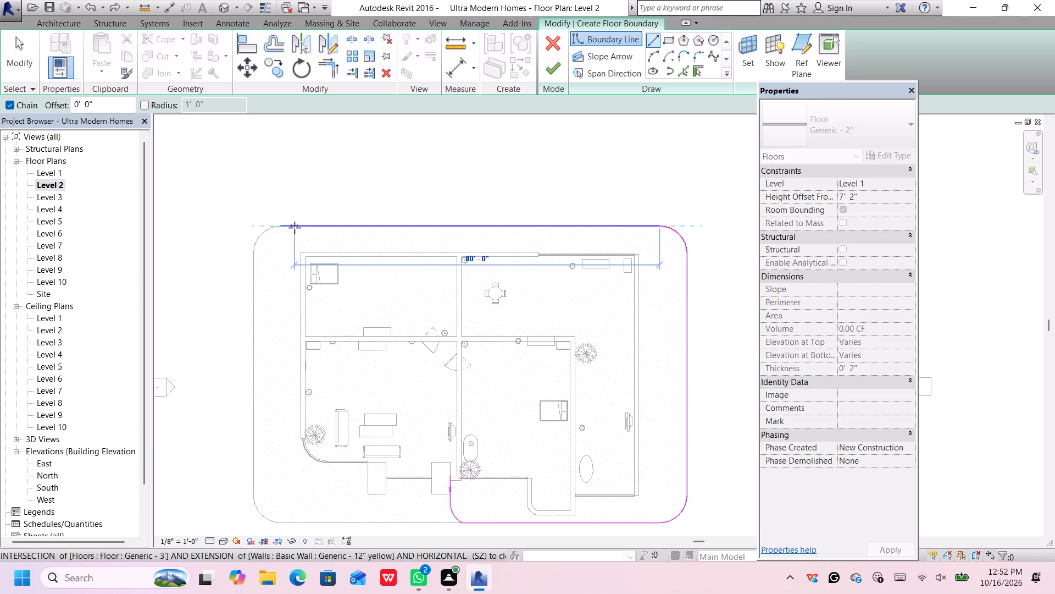
scroll(293, 228, up, 2)
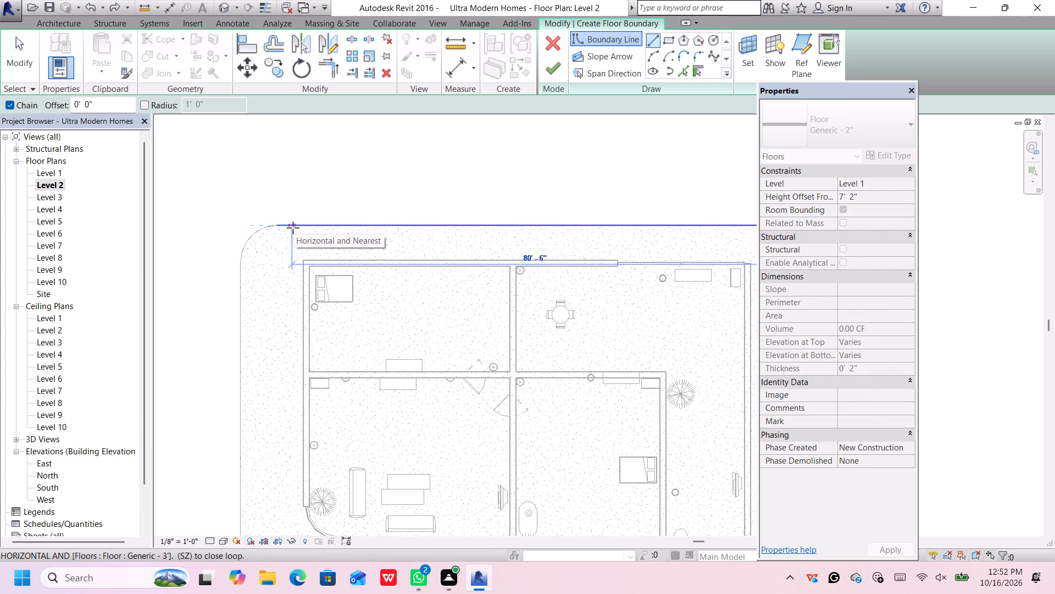
scroll(293, 228, down, 1)
middle_drag(294, 228, 315, 226)
scroll(309, 224, up, 1)
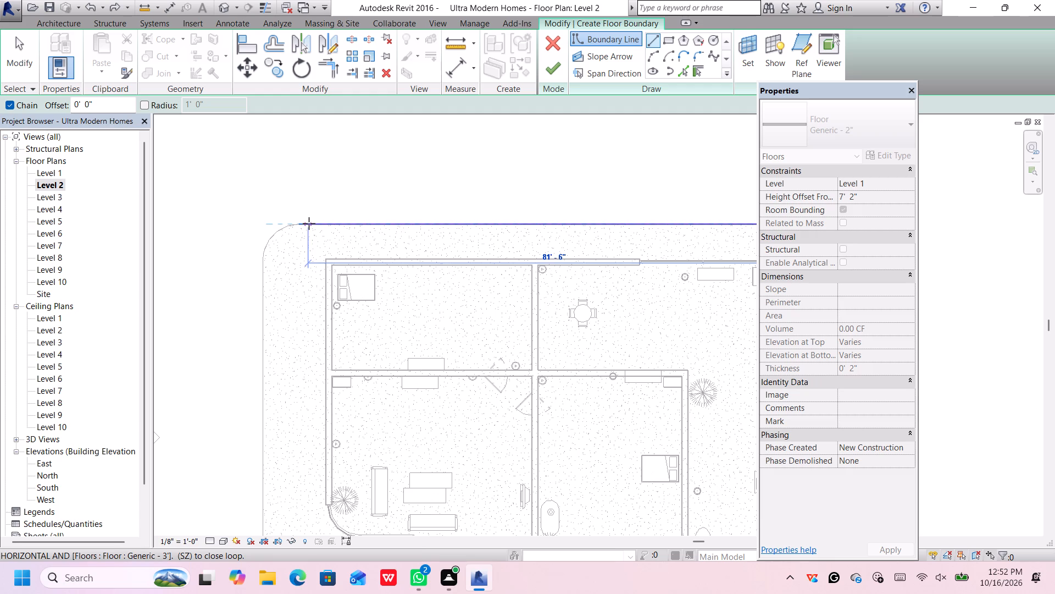
scroll(312, 222, down, 2)
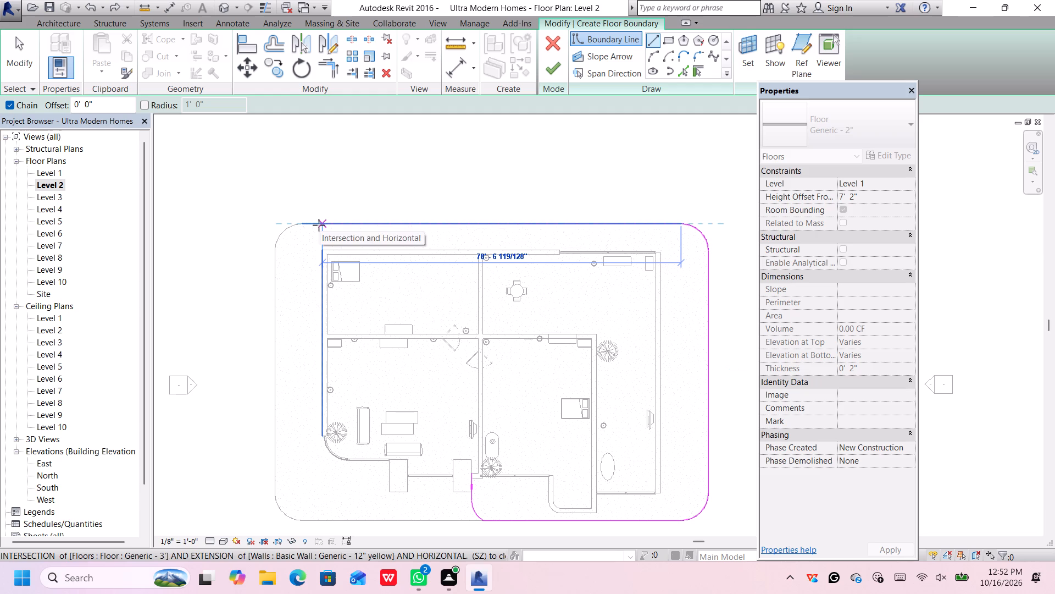
scroll(314, 226, up, 1)
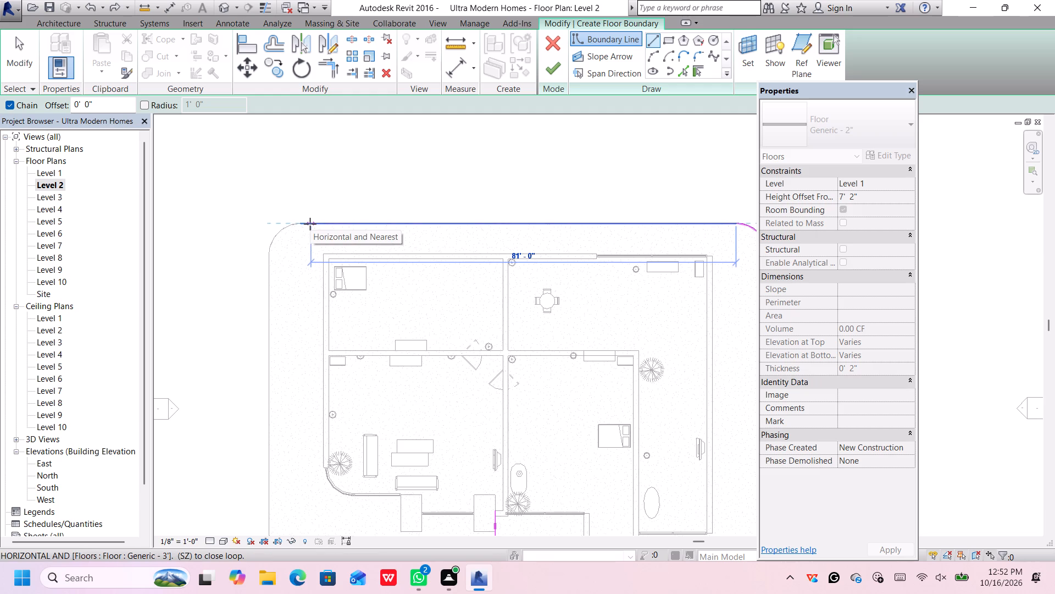
click(310, 224)
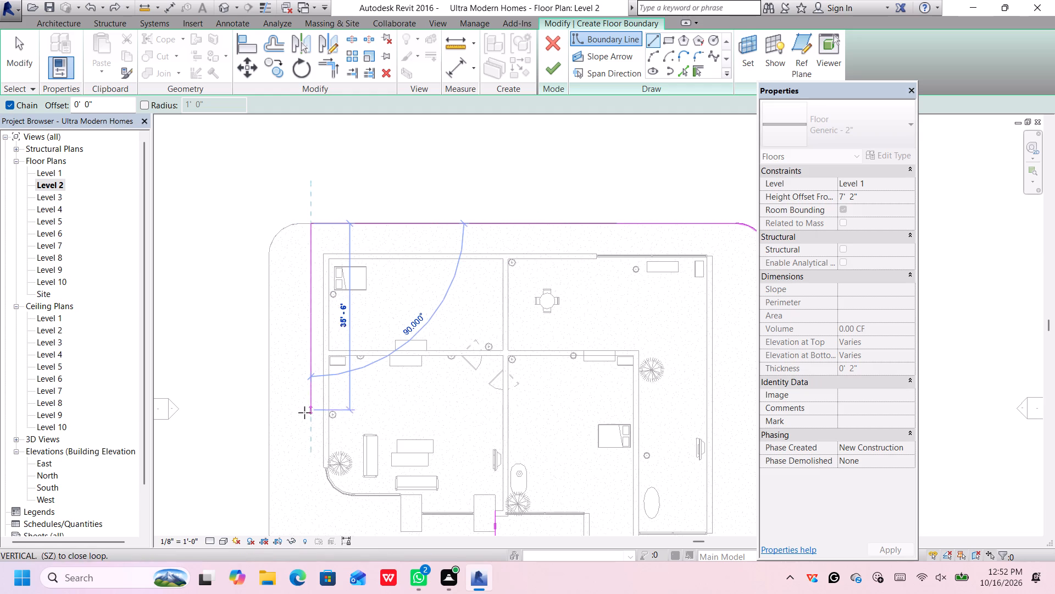
Draw the west boundary line about 46' 6" south from the north line's end, stopping level with the start of the house's curved wall.
scroll(308, 430, down, 3)
middle_drag(309, 428, 309, 332)
scroll(309, 337, up, 5)
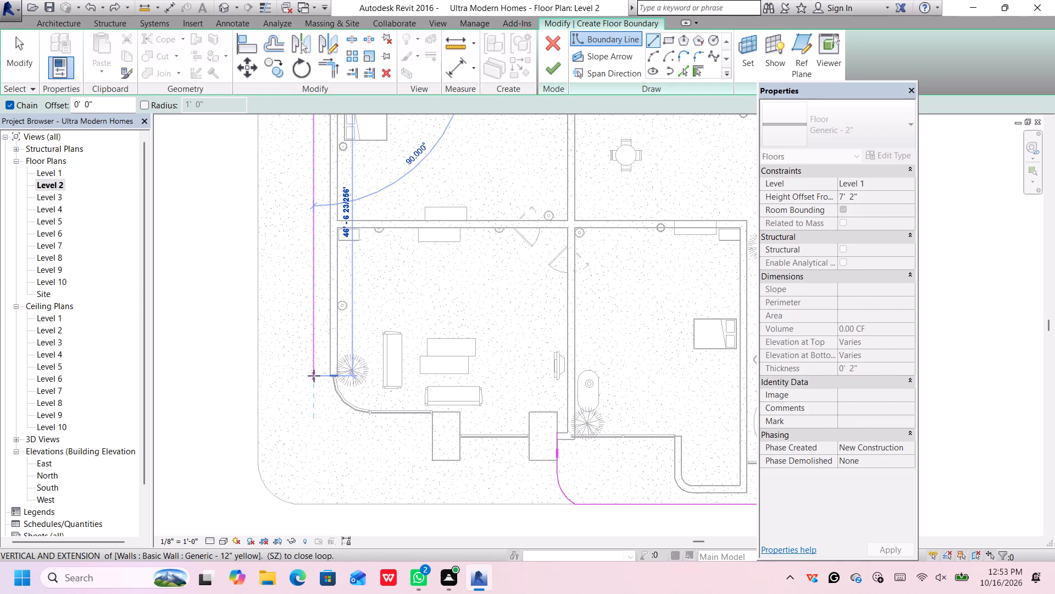
click(314, 376)
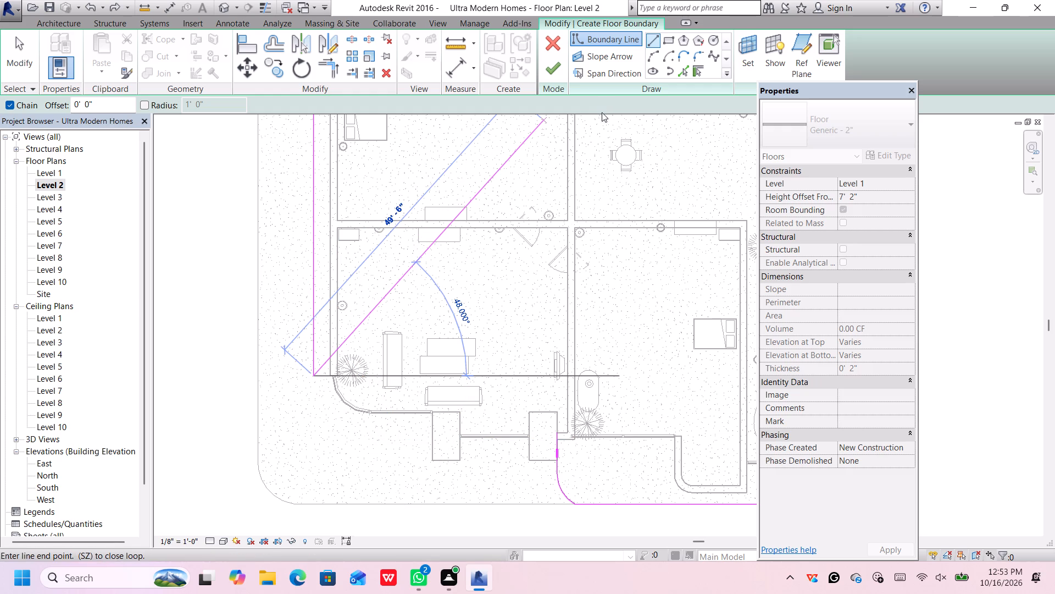
Draw a tangent boundary arc around the curved southwest wall from the west line's south end, with a chord of about 11' 5" at 45°.
click(656, 56)
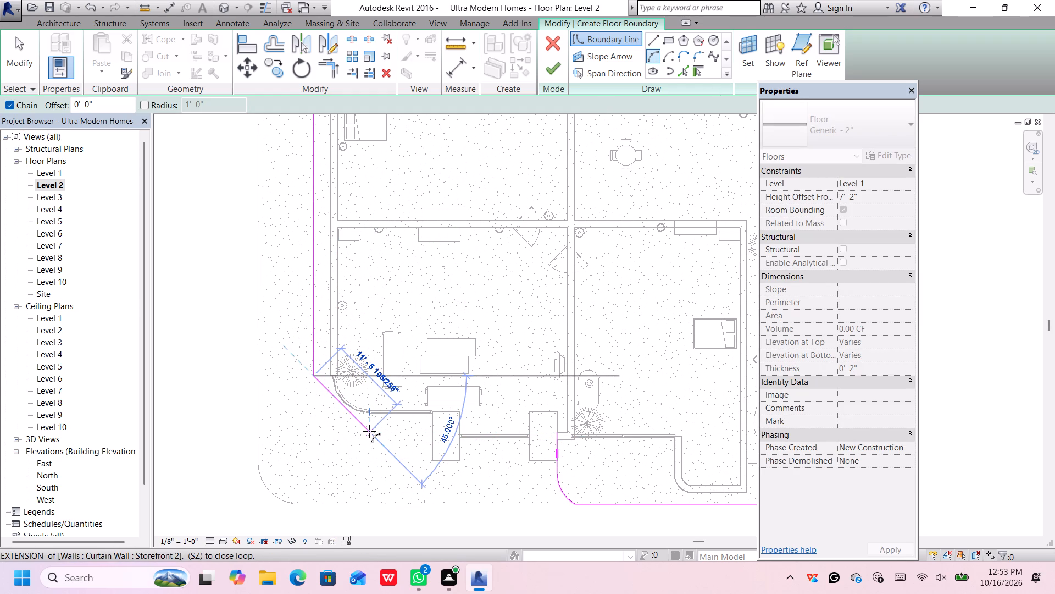
click(369, 431)
click(344, 434)
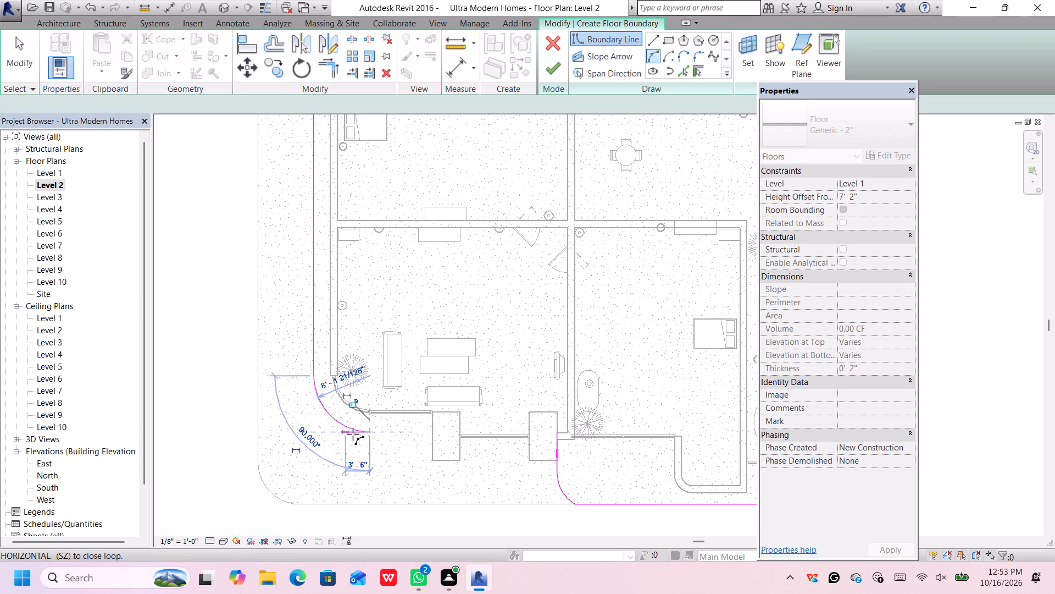
Draw a 9' boundary line east from the arc's end to the west entrance pillar, dismissing the licensing notification.
click(432, 430)
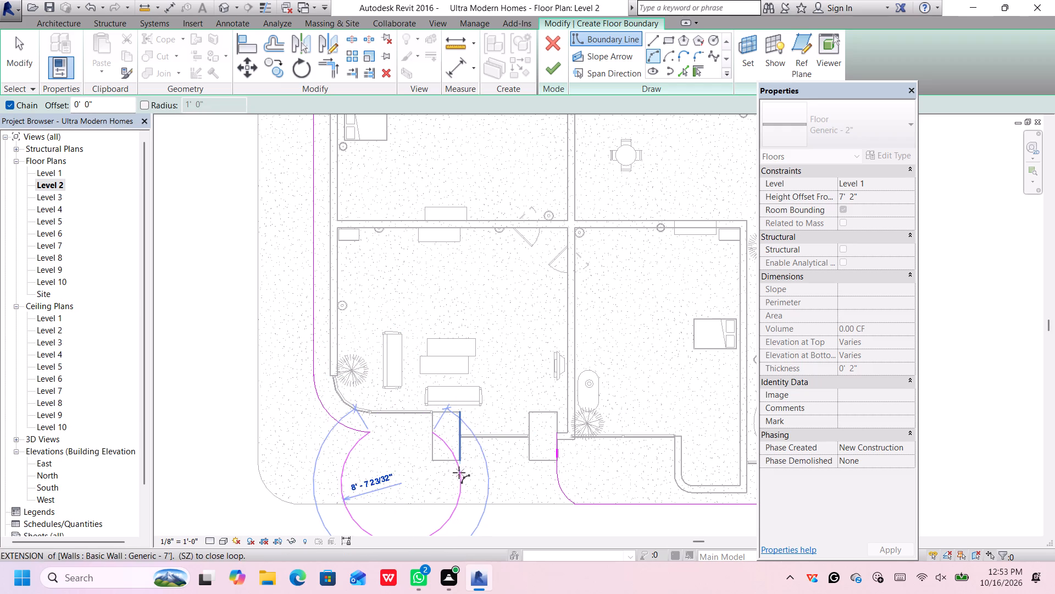
key(ctrl+z)
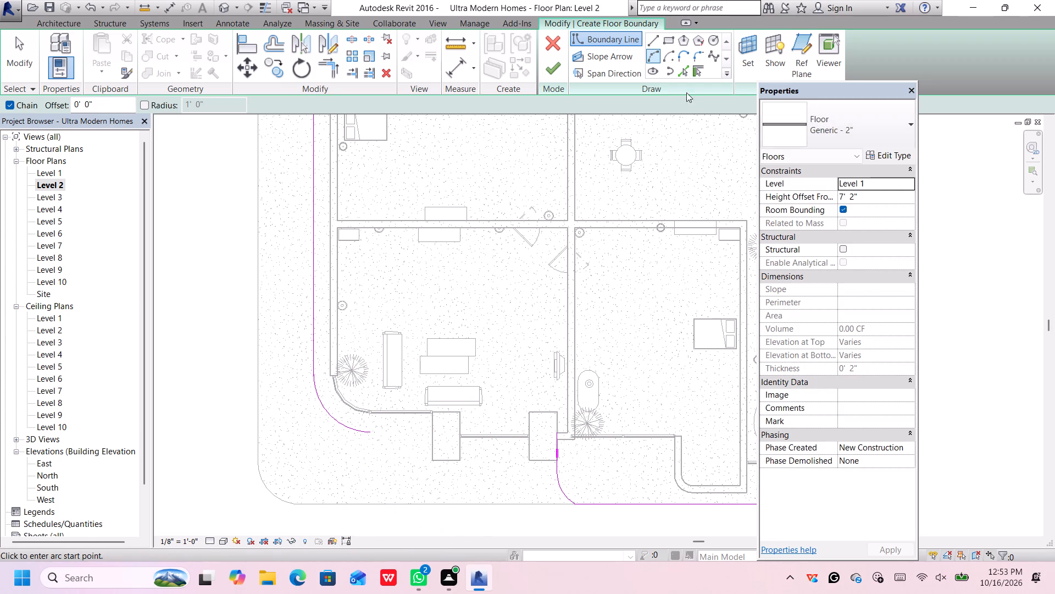
click(652, 36)
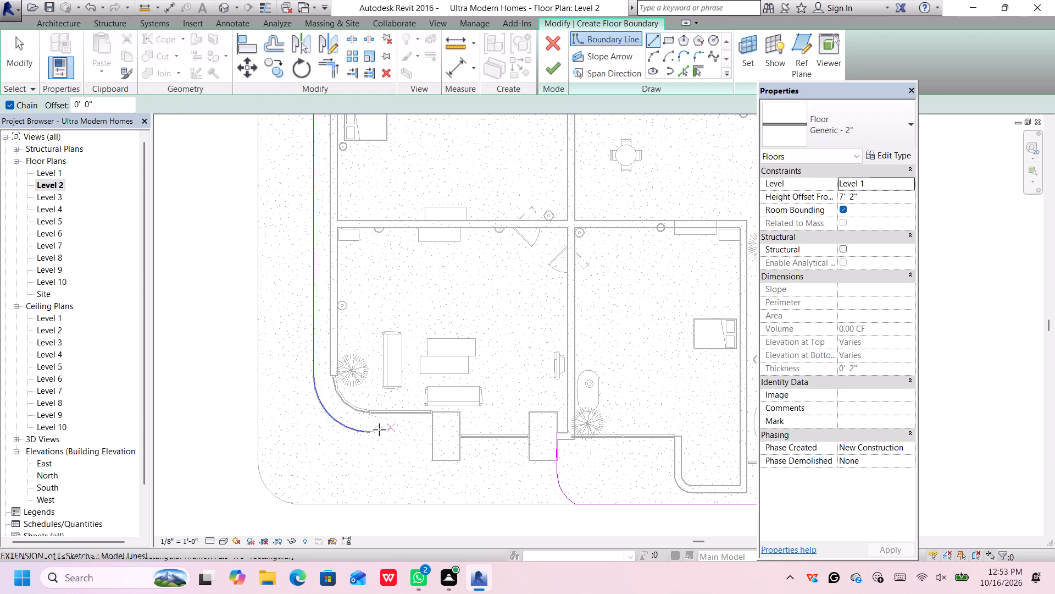
click(369, 432)
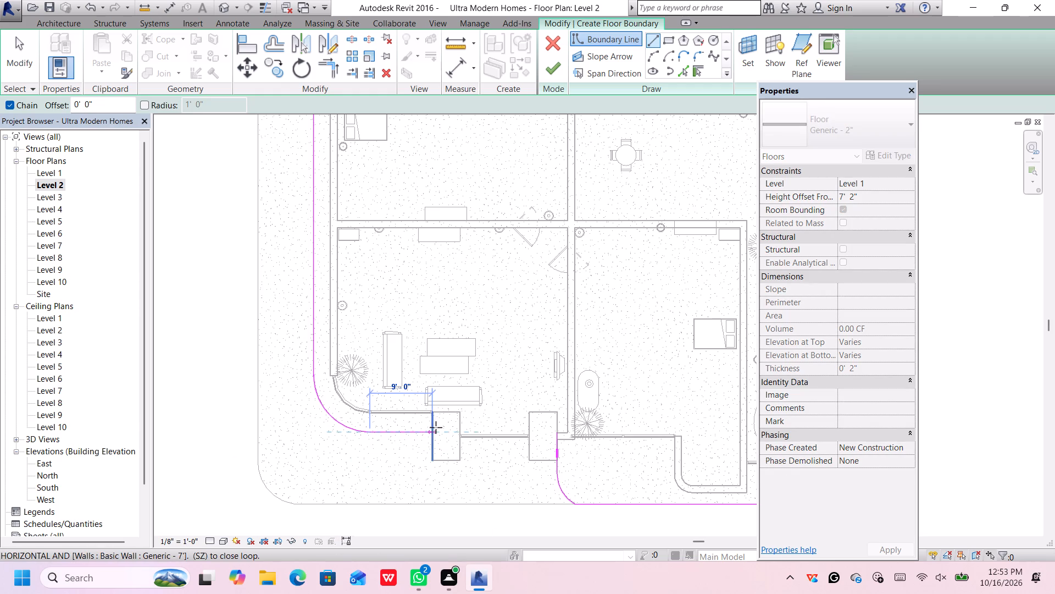
click(431, 431)
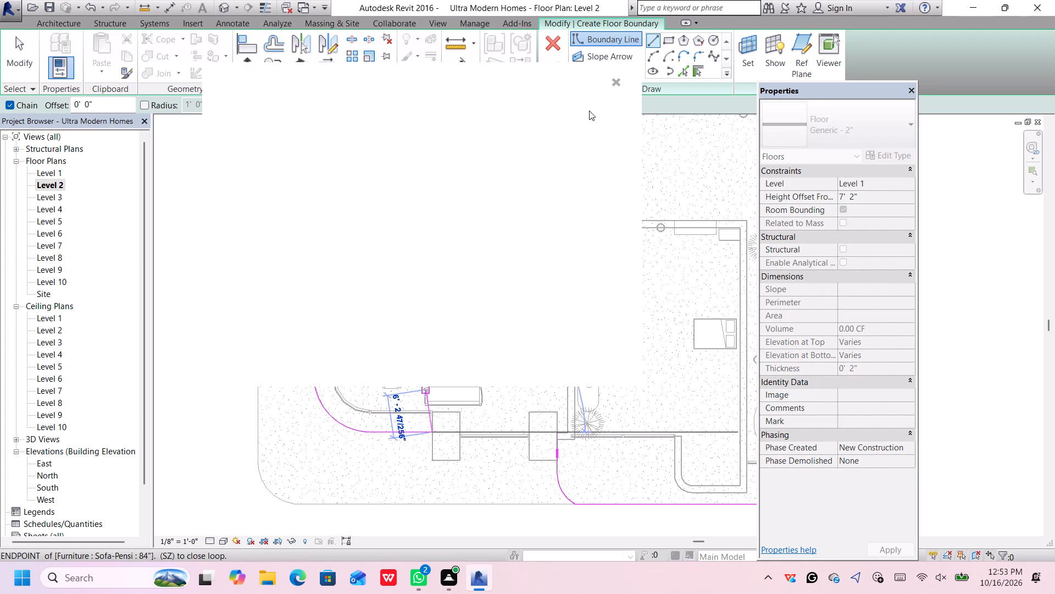
click(618, 79)
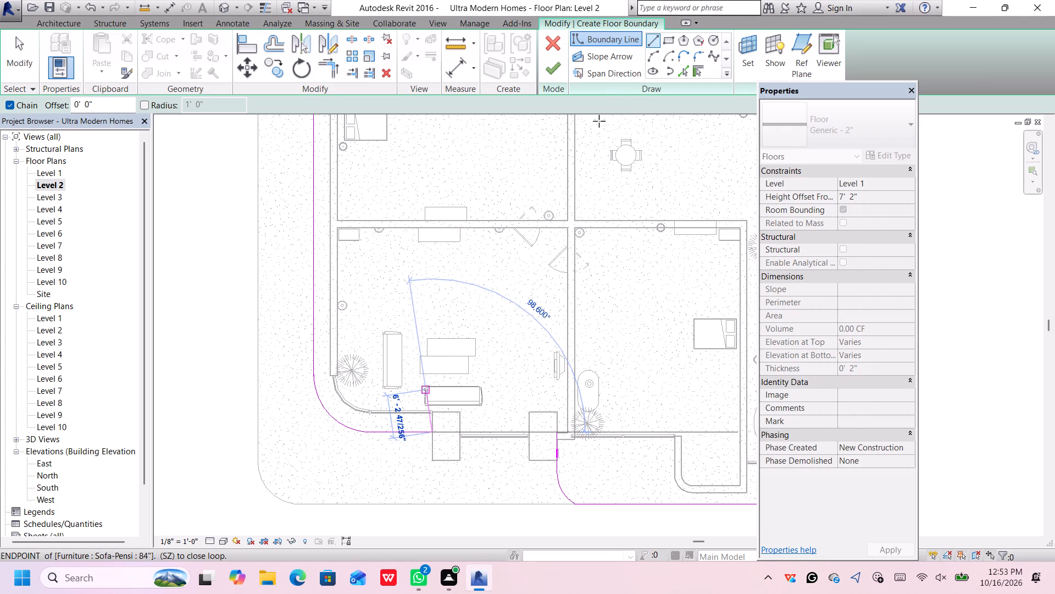
Close the boundary behind the entrance pillars with lines about 2' 9" north, 18' east and 3' 1" south, and finish the floor sketch.
click(432, 410)
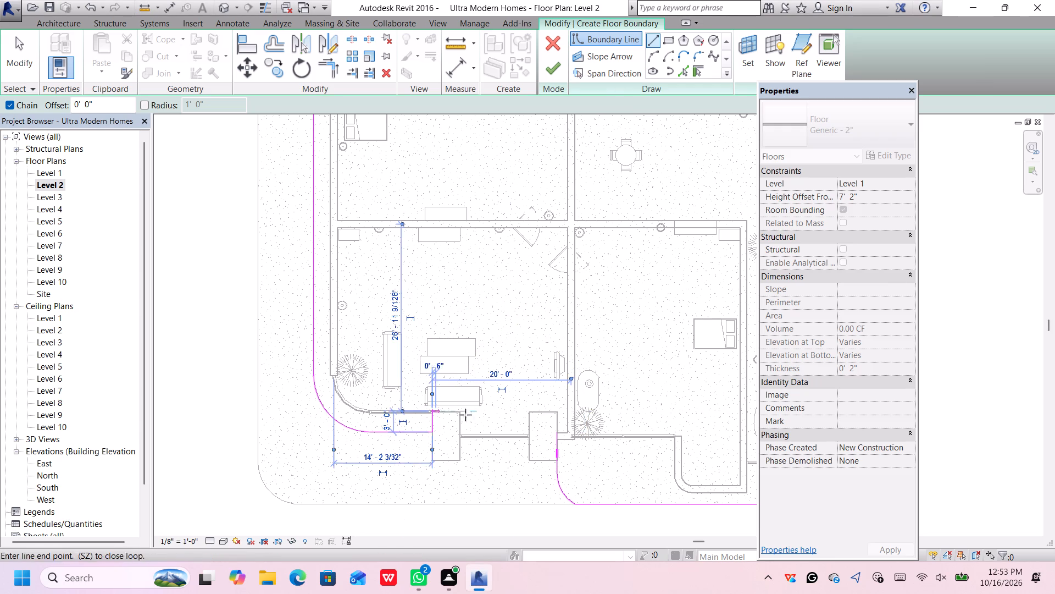
click(557, 411)
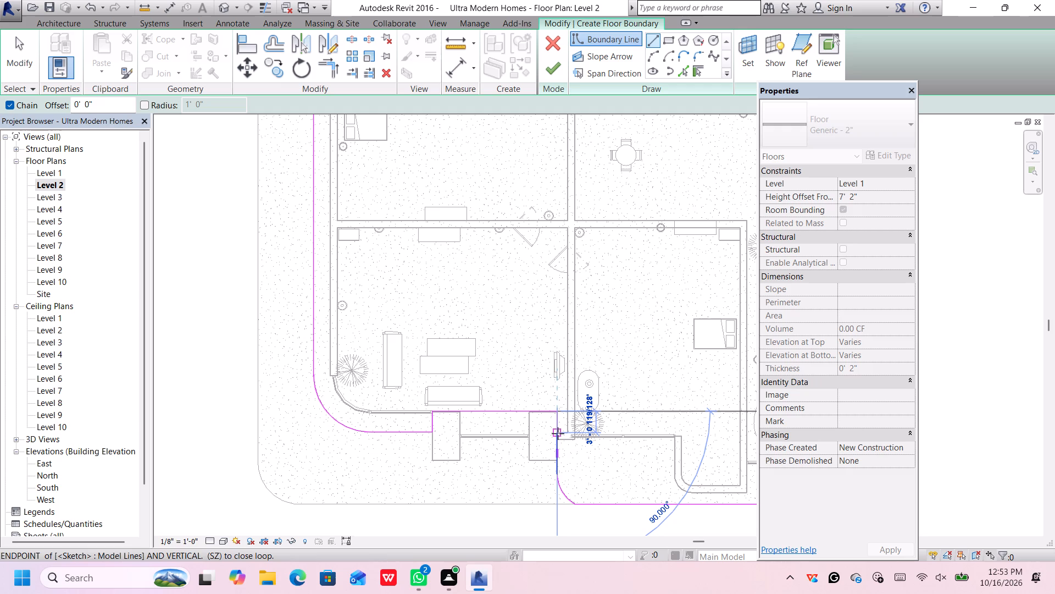
click(558, 434)
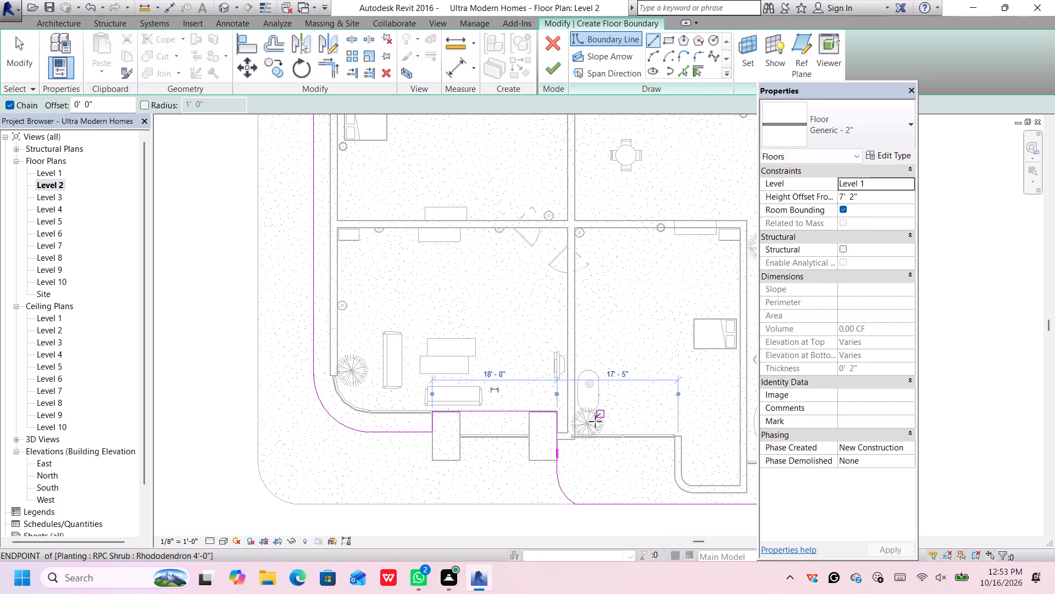
scroll(584, 428, up, 4)
scroll(585, 425, down, 10)
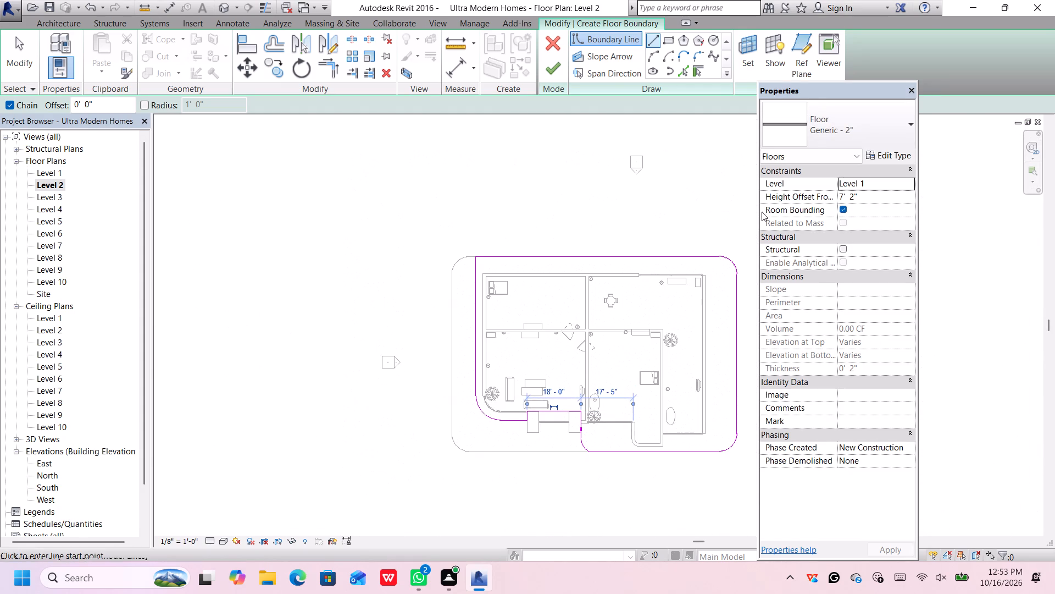
click(552, 69)
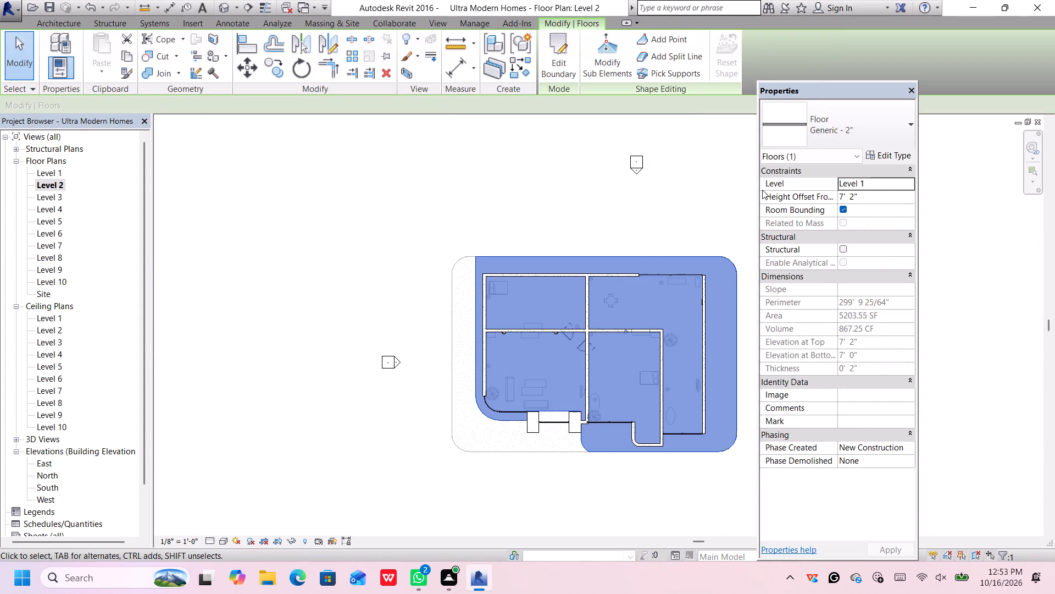
Set the new floor's level constraint to Level 2.
click(903, 185)
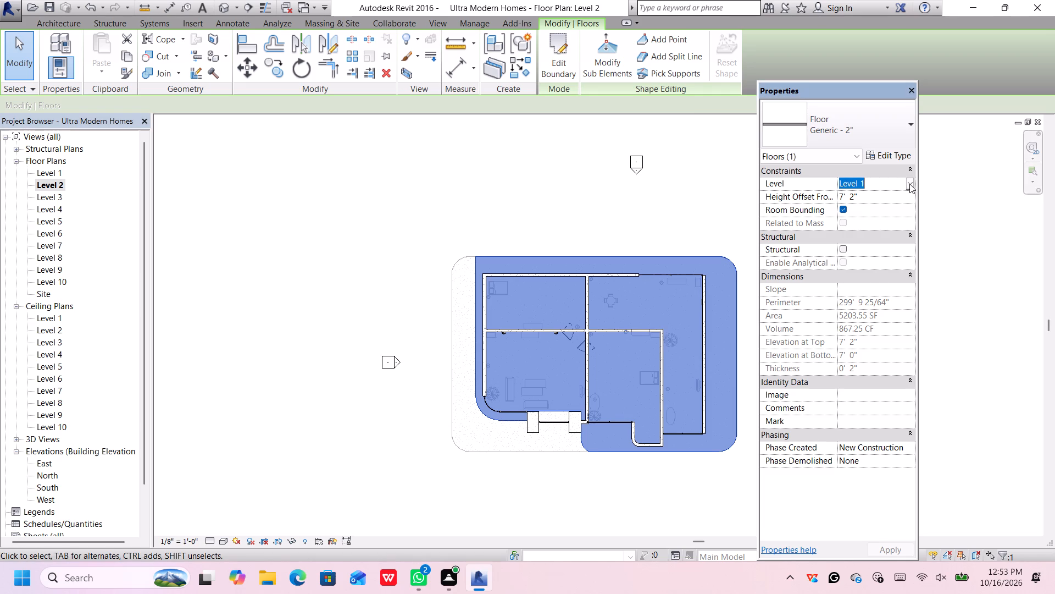
click(909, 183)
click(875, 206)
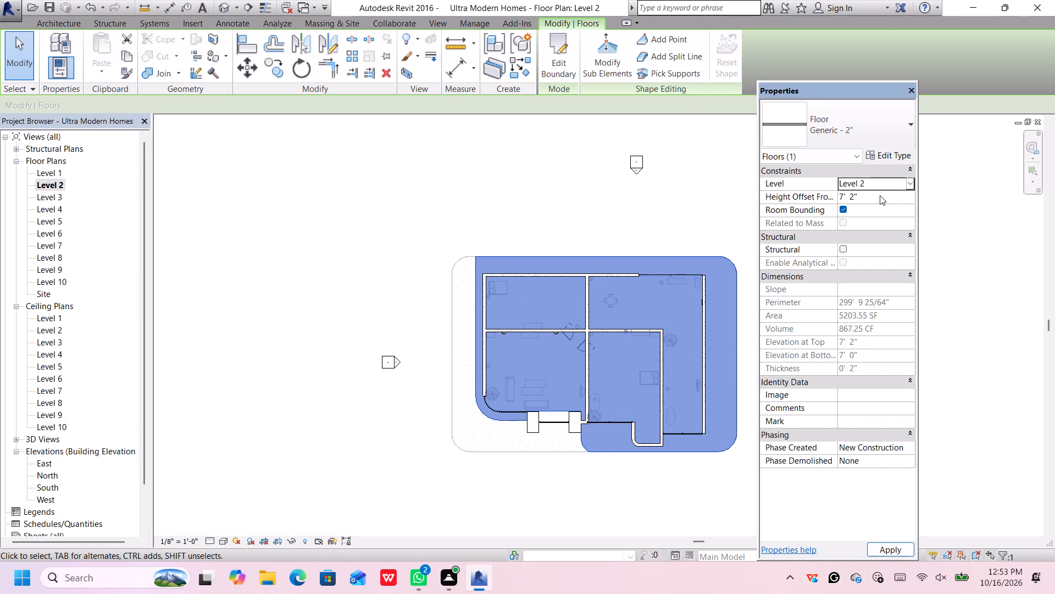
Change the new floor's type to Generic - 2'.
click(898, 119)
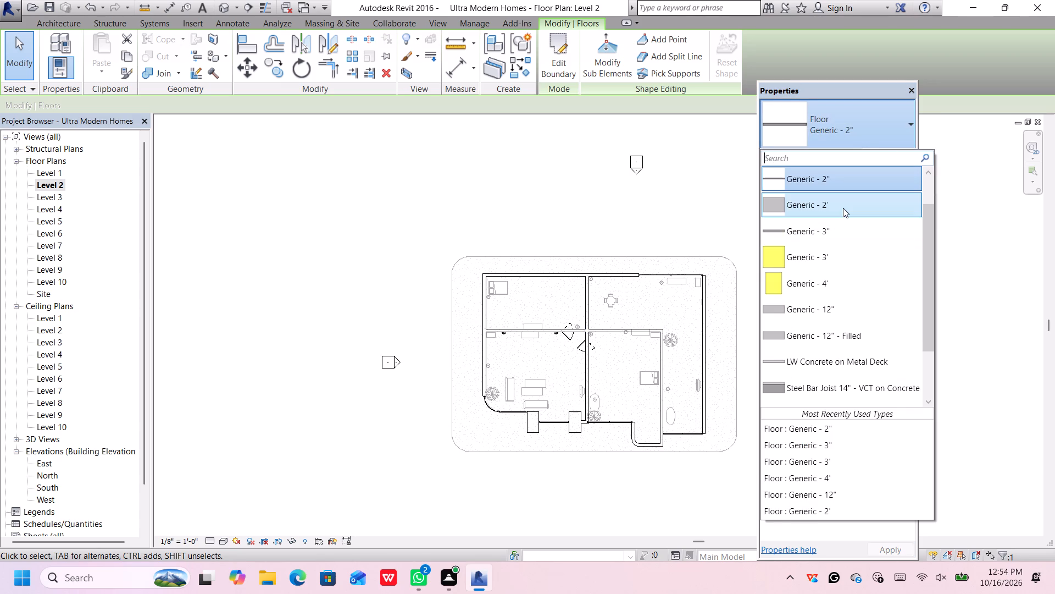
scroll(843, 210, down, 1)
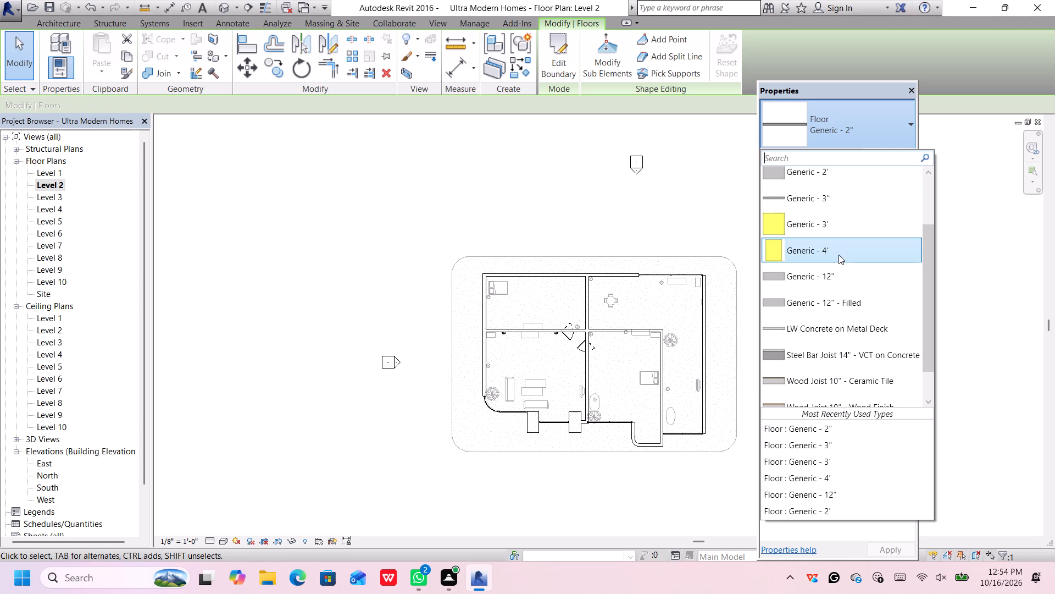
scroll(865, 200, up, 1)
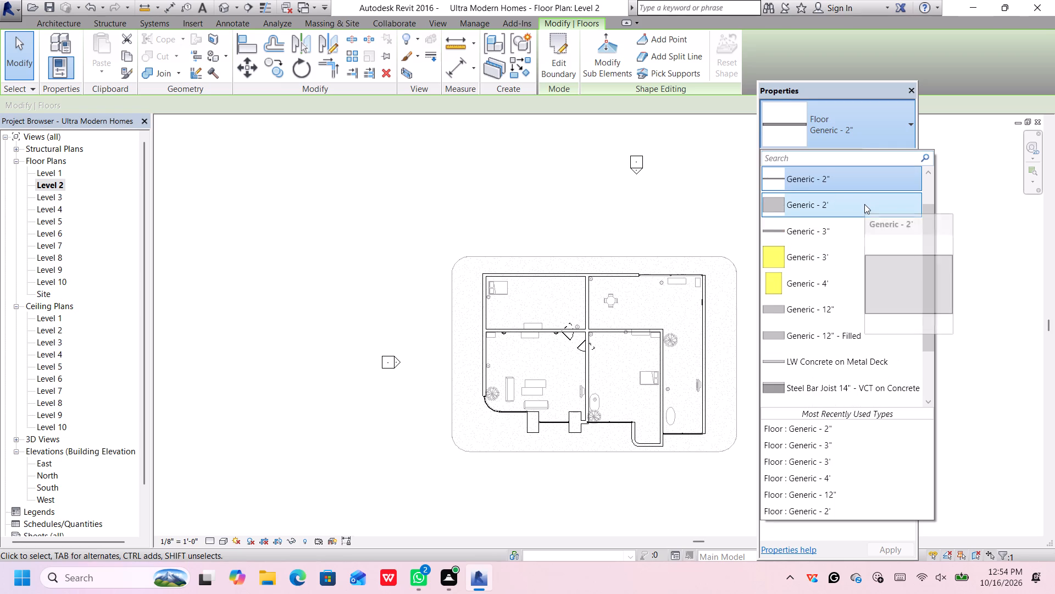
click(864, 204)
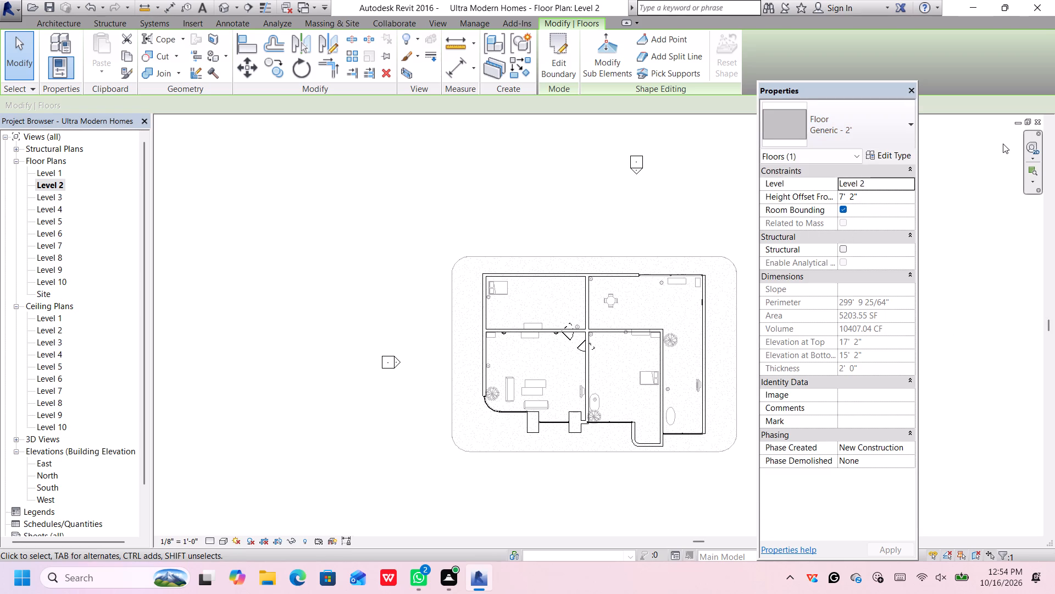
Examine the new floor's edge and its fit over the walls and entrance pillars in the default 3D view and from the front.
click(232, 8)
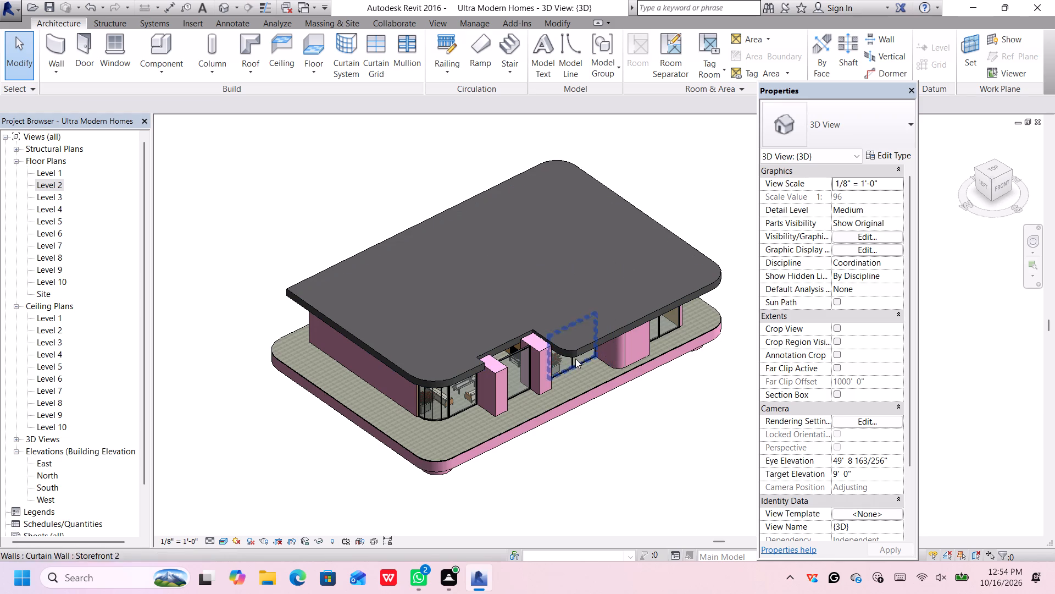
scroll(573, 359, up, 5)
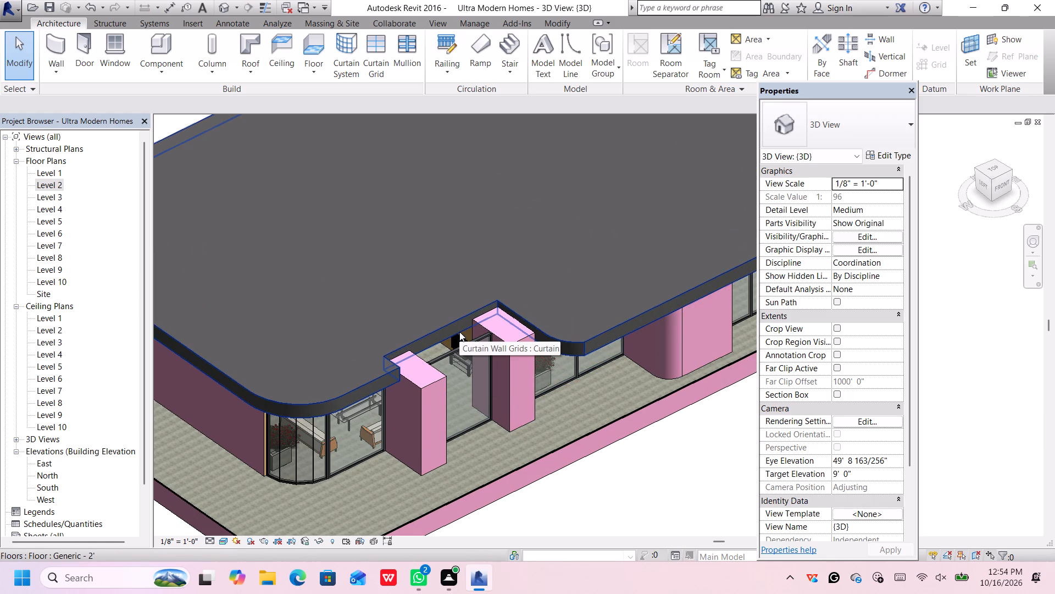
scroll(498, 311, down, 3)
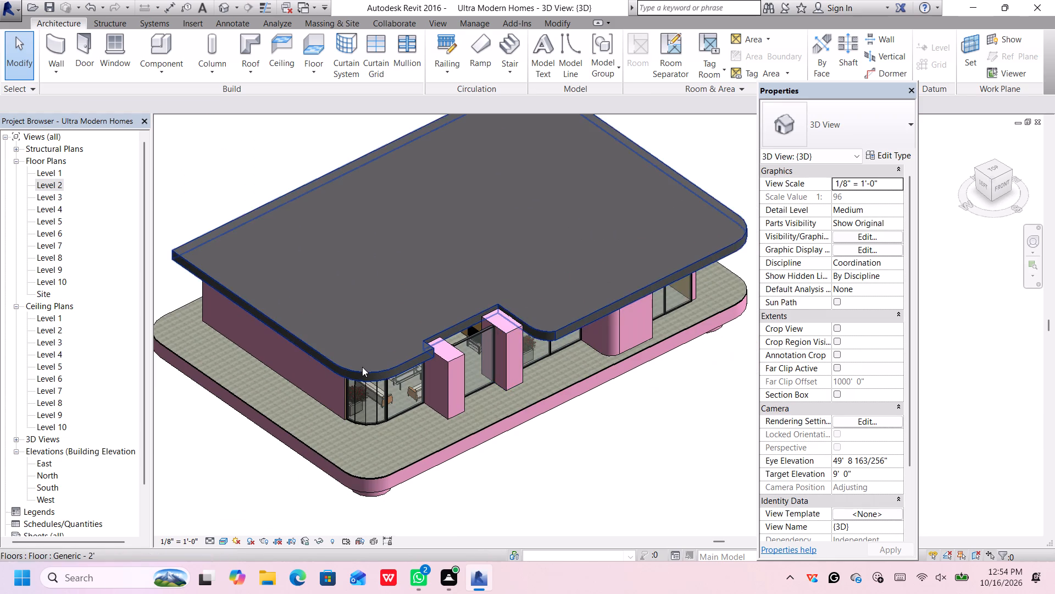
scroll(362, 367, up, 1)
scroll(430, 337, down, 2)
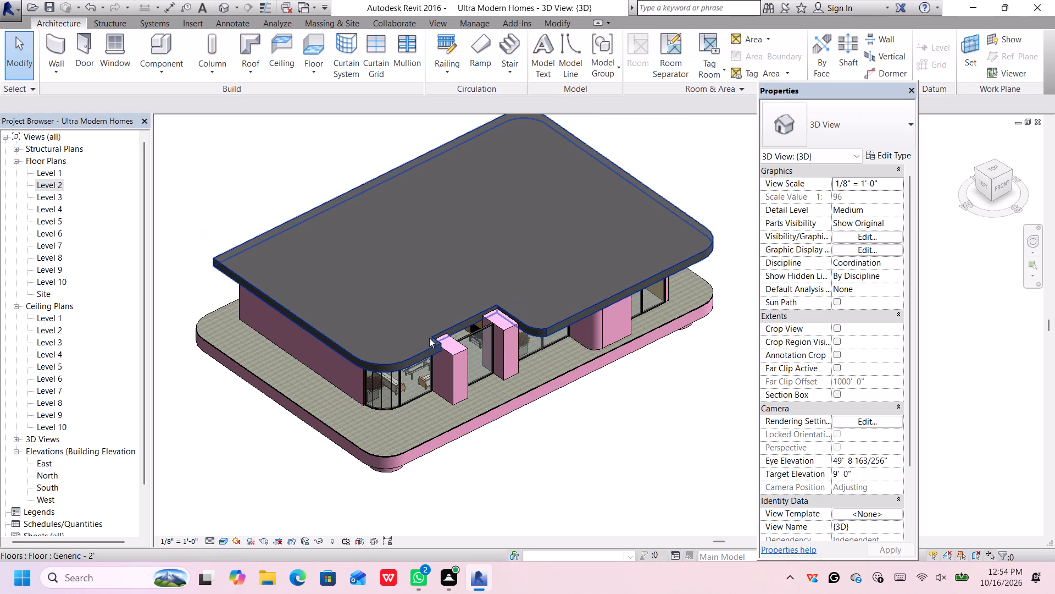
click(1001, 180)
click(999, 188)
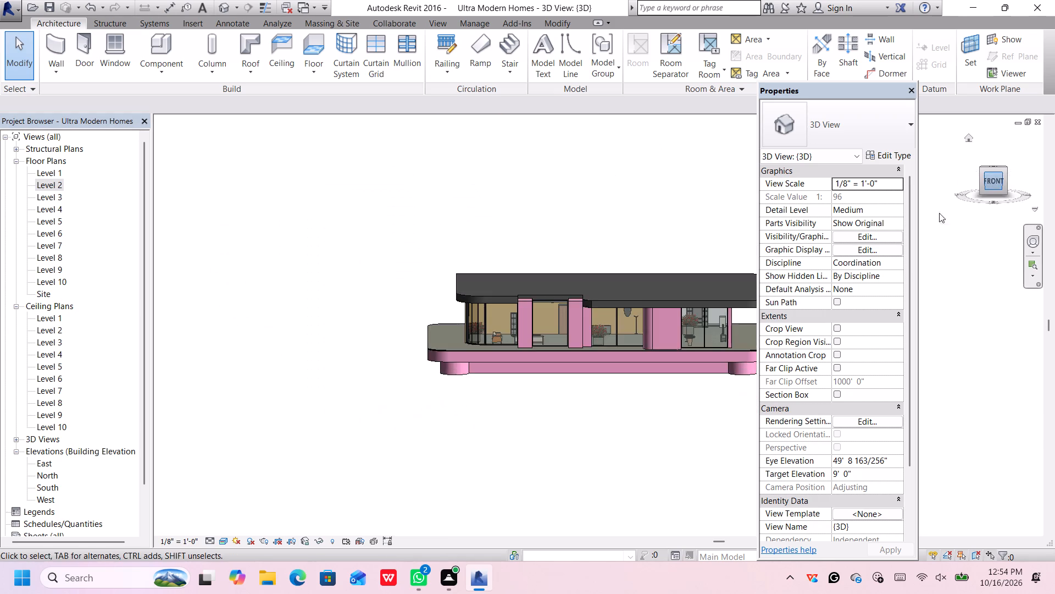
middle_drag(715, 241, 675, 229)
scroll(565, 304, up, 4)
scroll(491, 275, up, 5)
scroll(489, 273, down, 2)
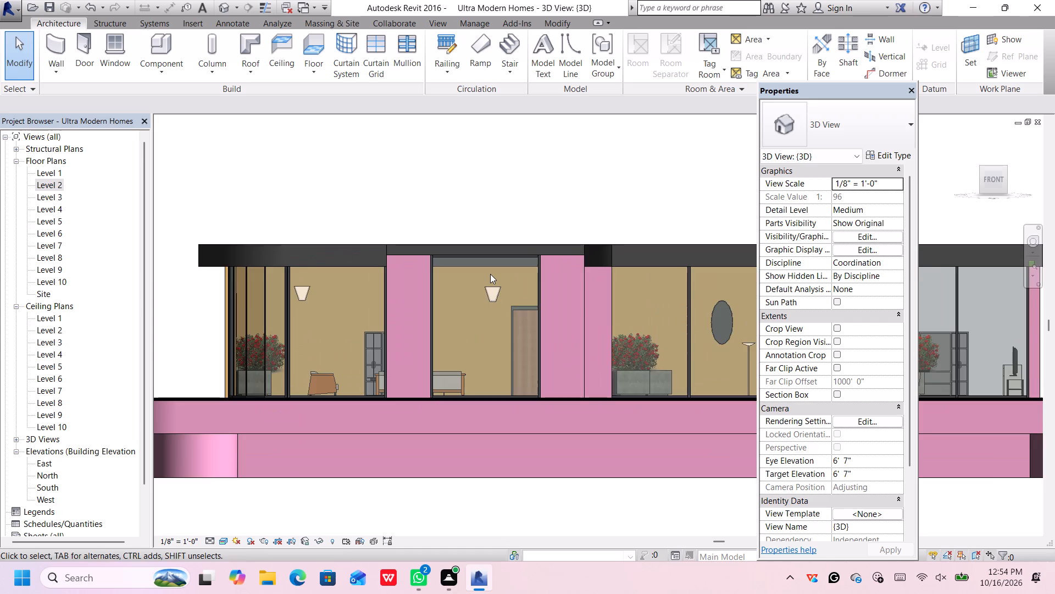
scroll(490, 274, down, 2)
middle_drag(610, 223, 570, 208)
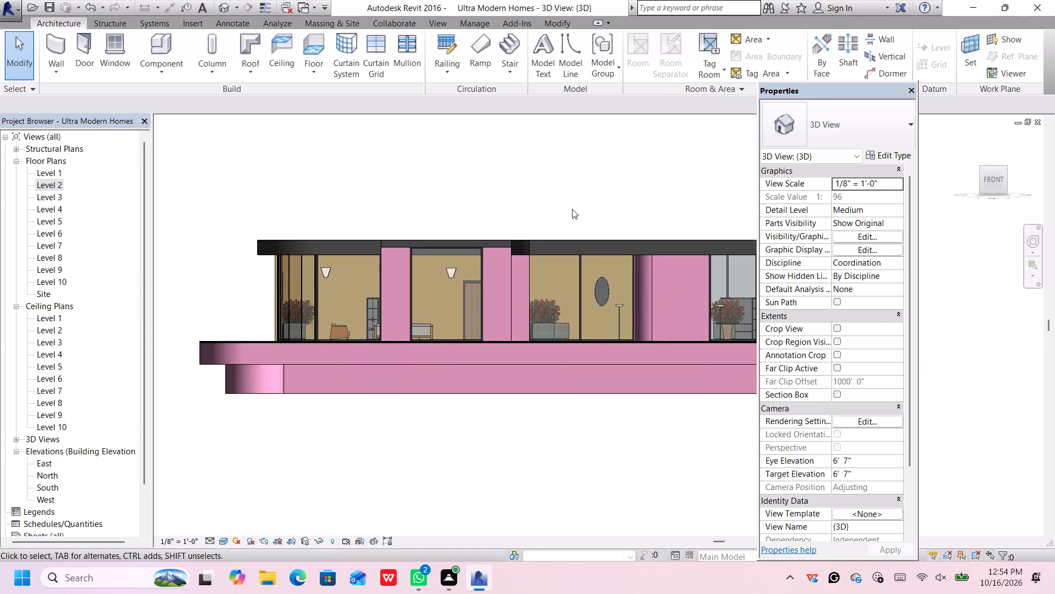
Change the type of the floor over the house to Generic - 12", dismissing the licensing notification.
click(610, 249)
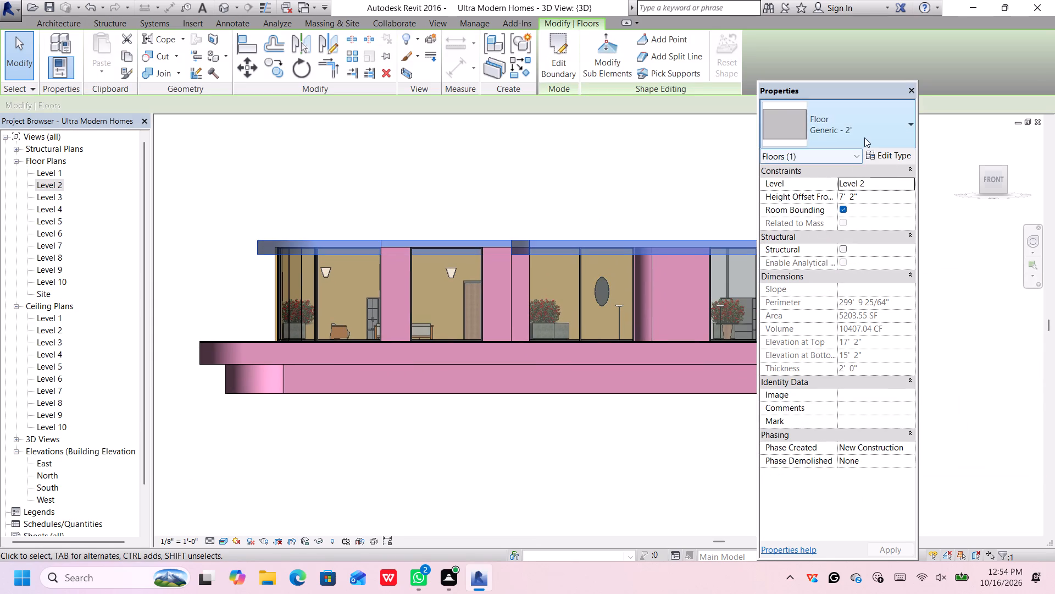
click(864, 137)
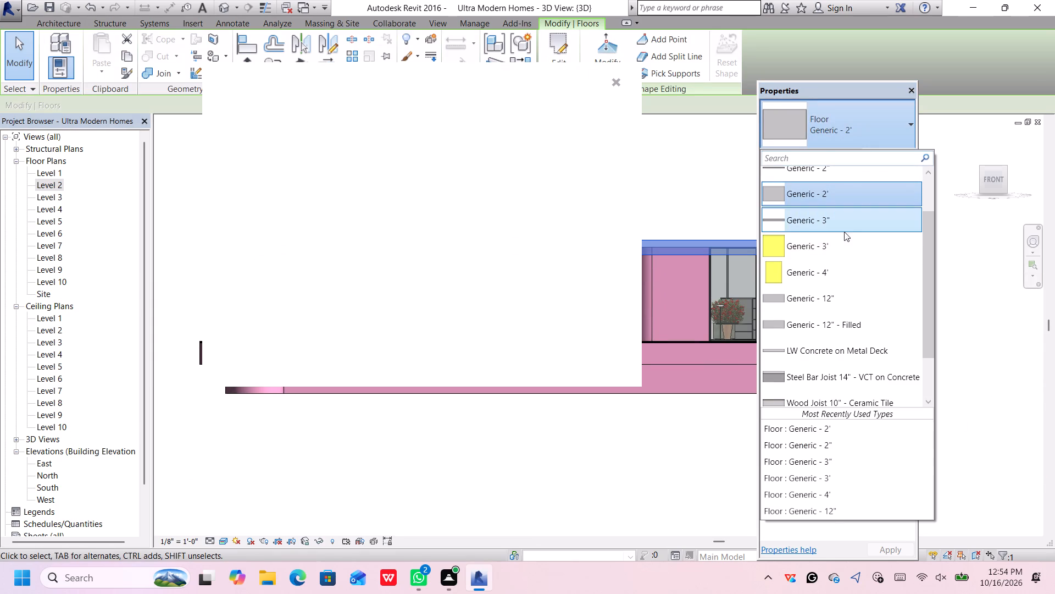
click(620, 81)
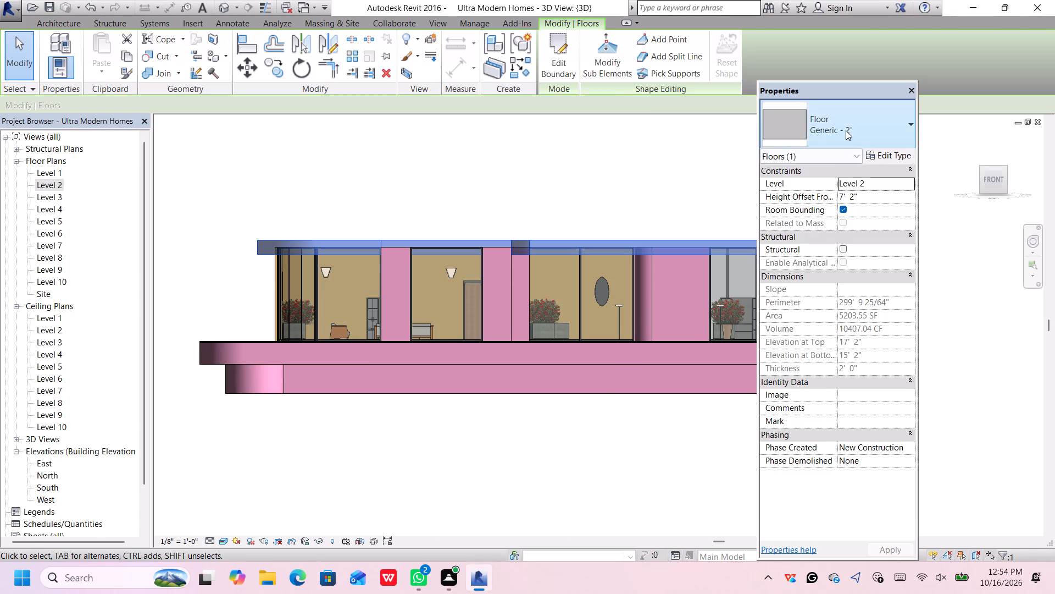
click(846, 130)
scroll(852, 276, up, 3)
scroll(853, 276, down, 2)
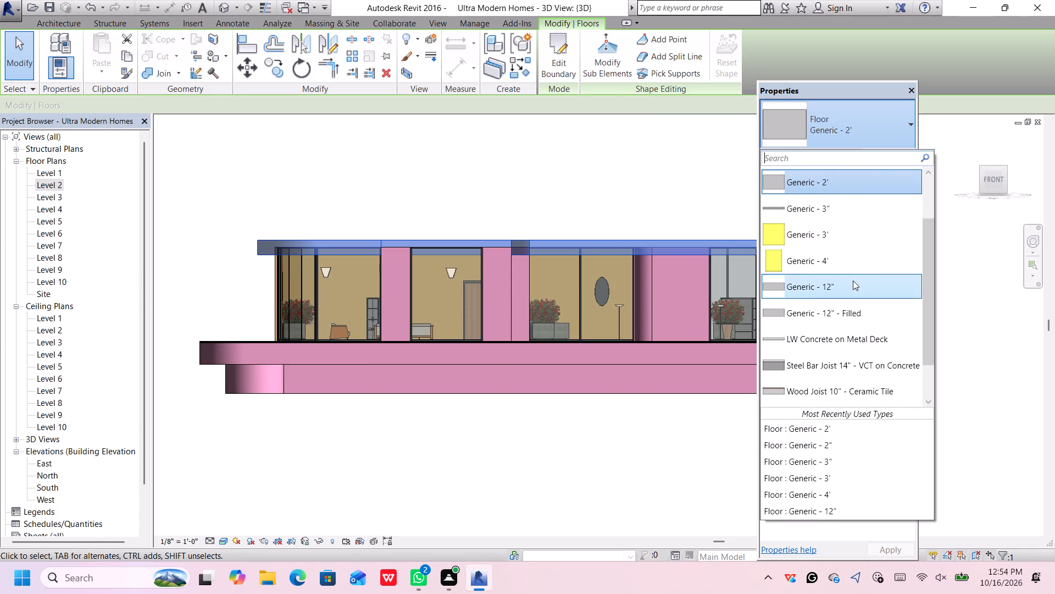
click(854, 280)
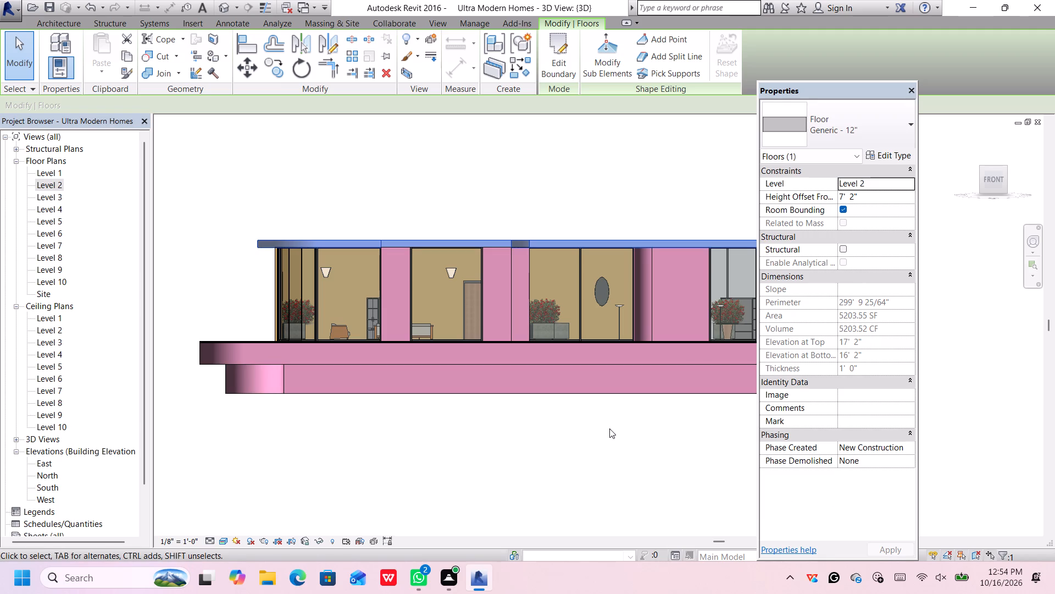
Set the structure layer material of the Generic - 12" floor type to Parking Stripe and deselect the floor.
middle_drag(613, 420, 609, 420)
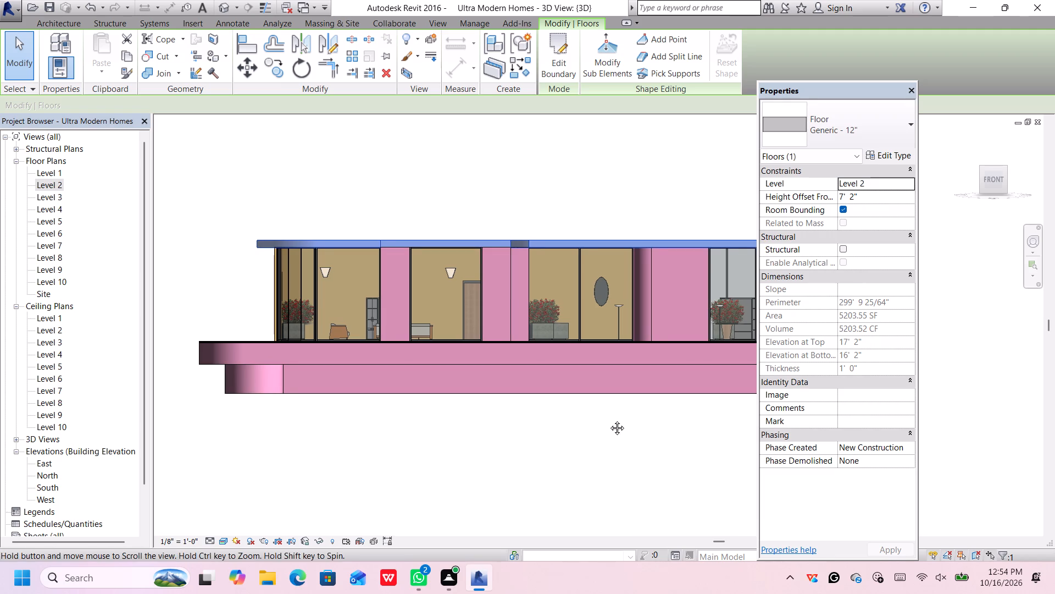
middle_drag(609, 420, 577, 411)
scroll(641, 389, down, 2)
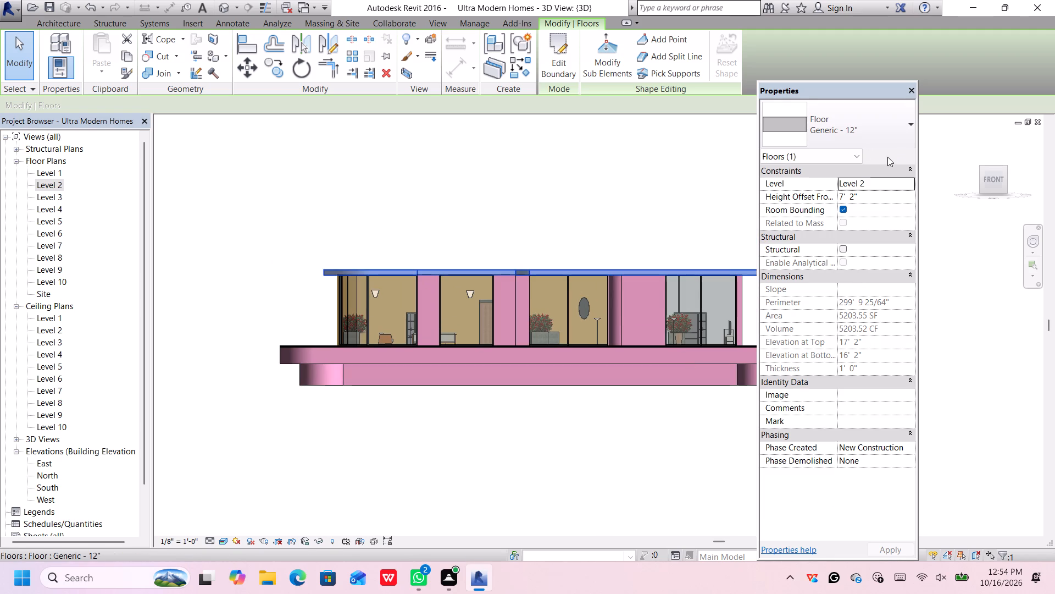
click(887, 157)
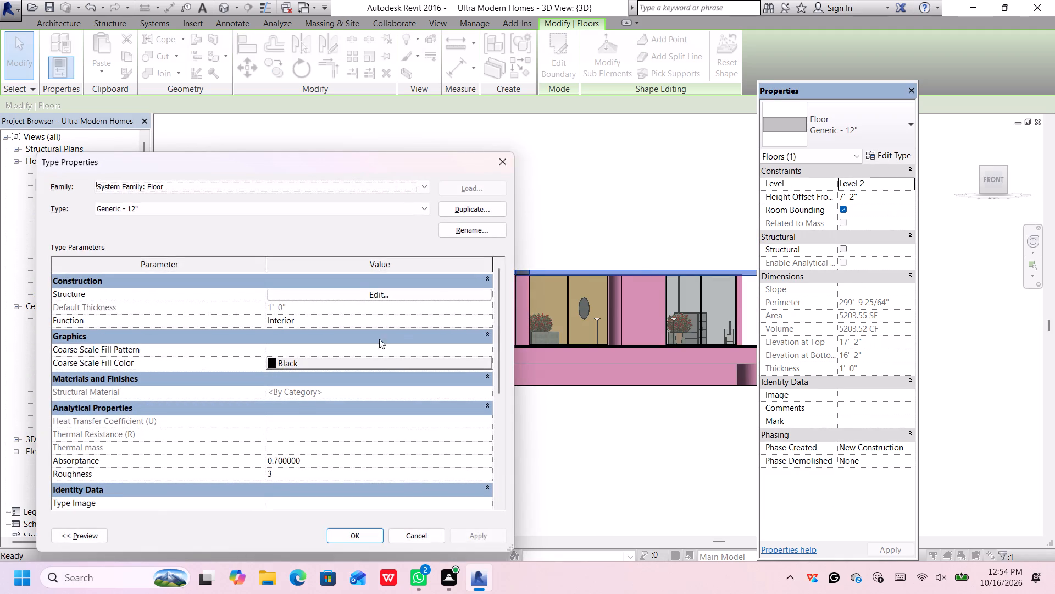
click(417, 290)
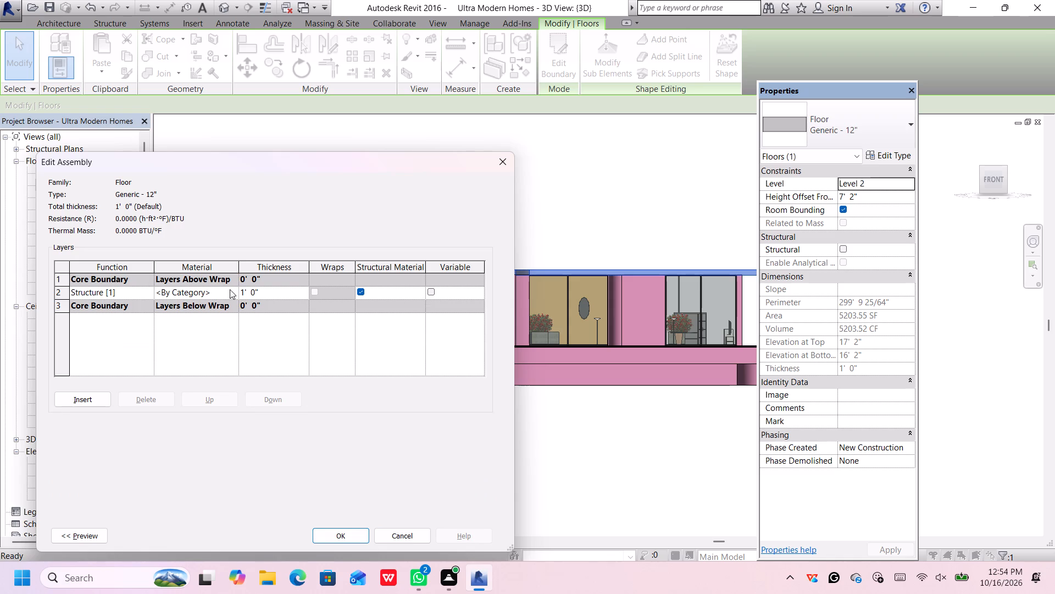
click(231, 290)
scroll(199, 344, down, 6)
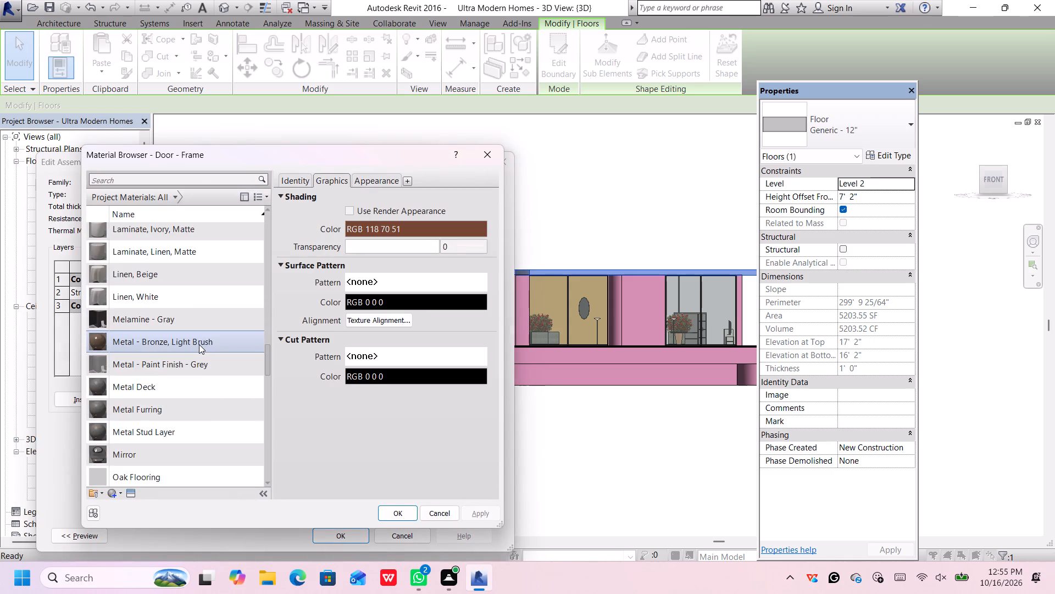
scroll(199, 344, down, 7)
scroll(199, 344, up, 1)
scroll(199, 344, down, 1)
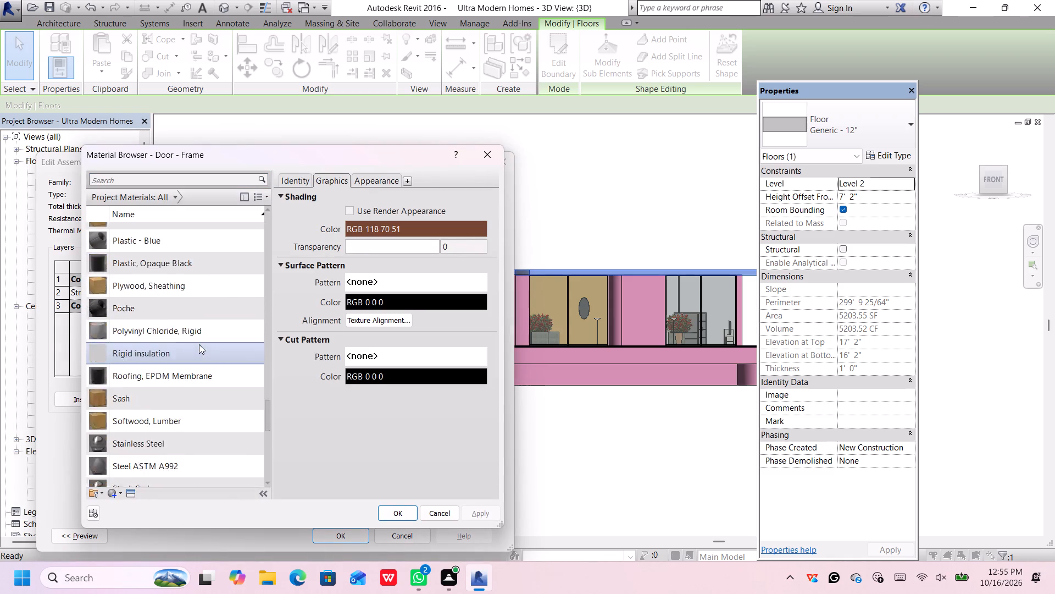
scroll(199, 344, down, 5)
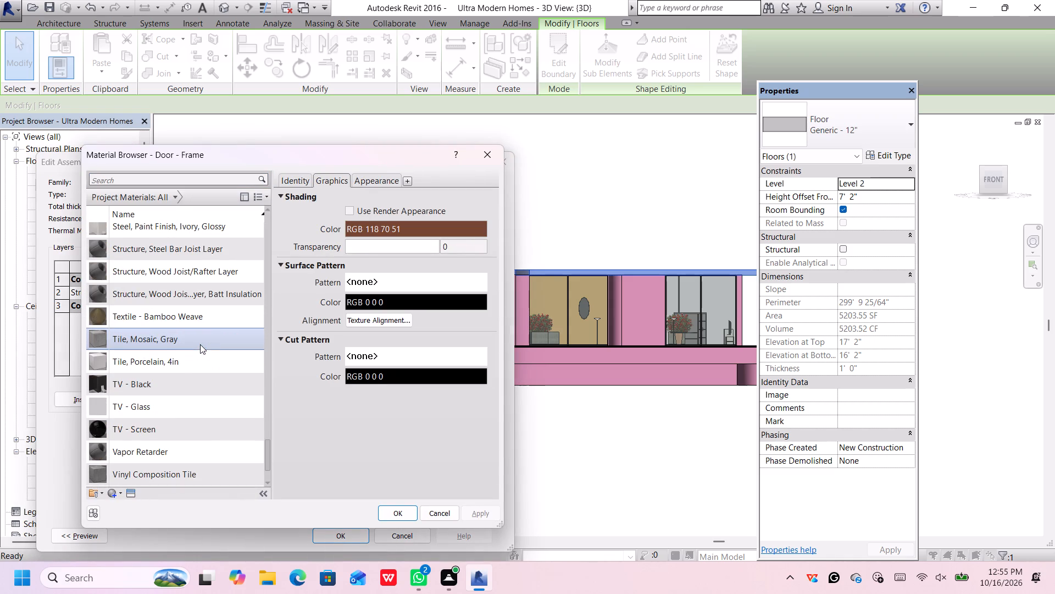
scroll(200, 344, down, 6)
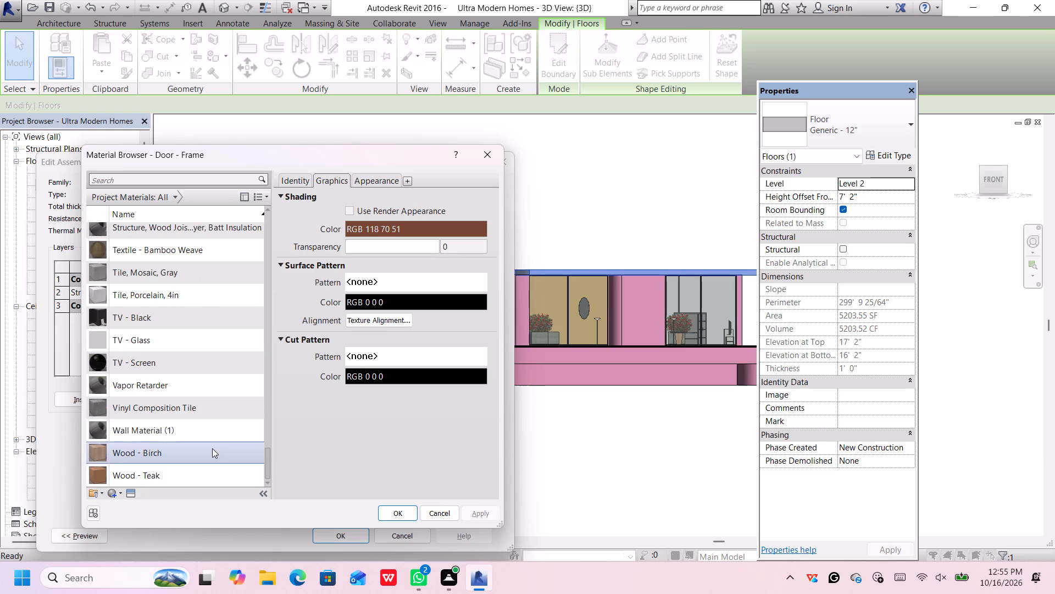
scroll(212, 448, up, 6)
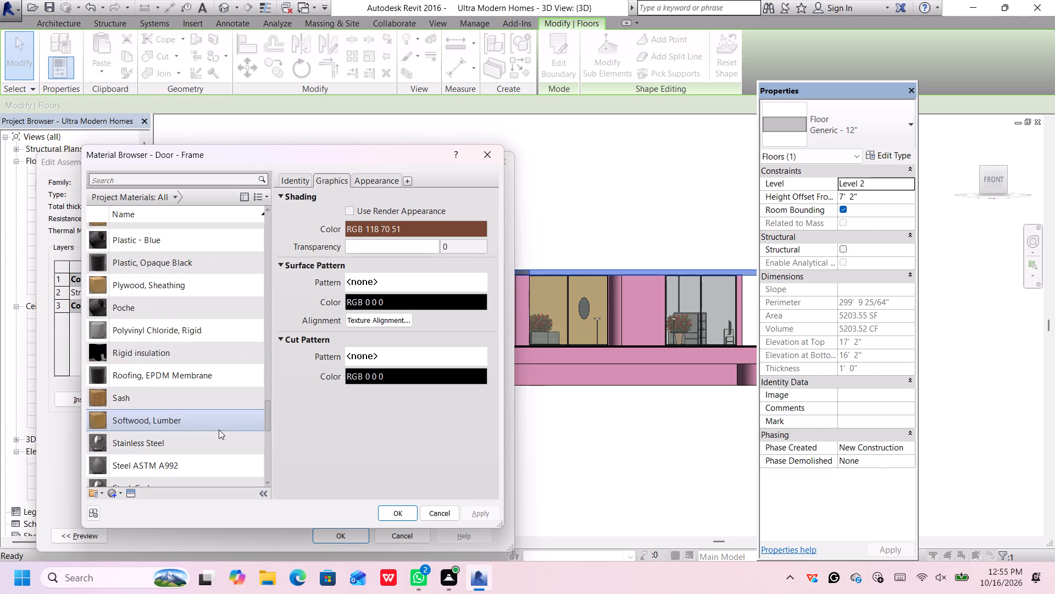
scroll(220, 428, up, 4)
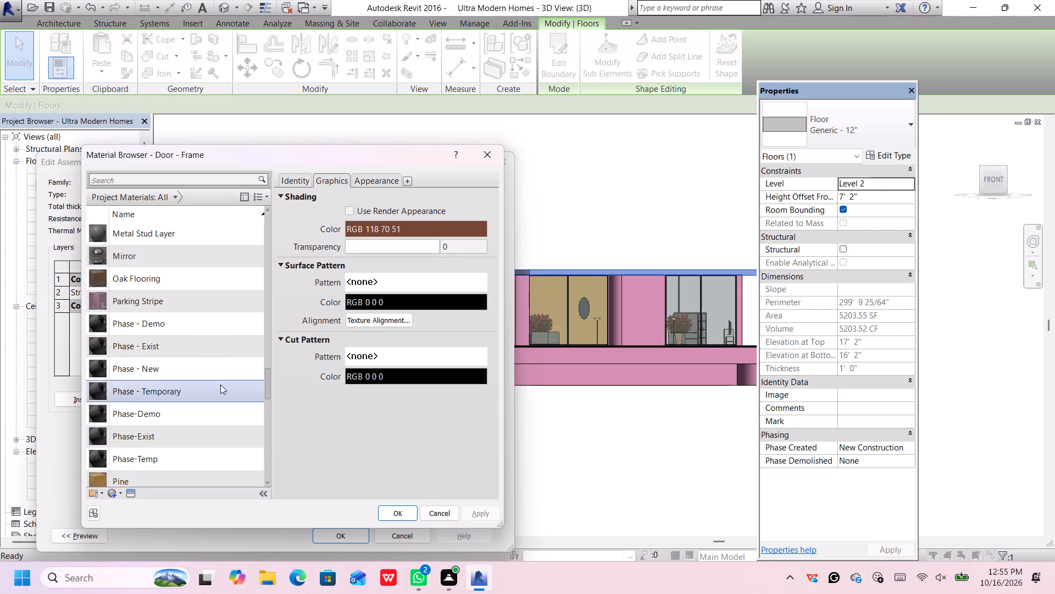
click(231, 300)
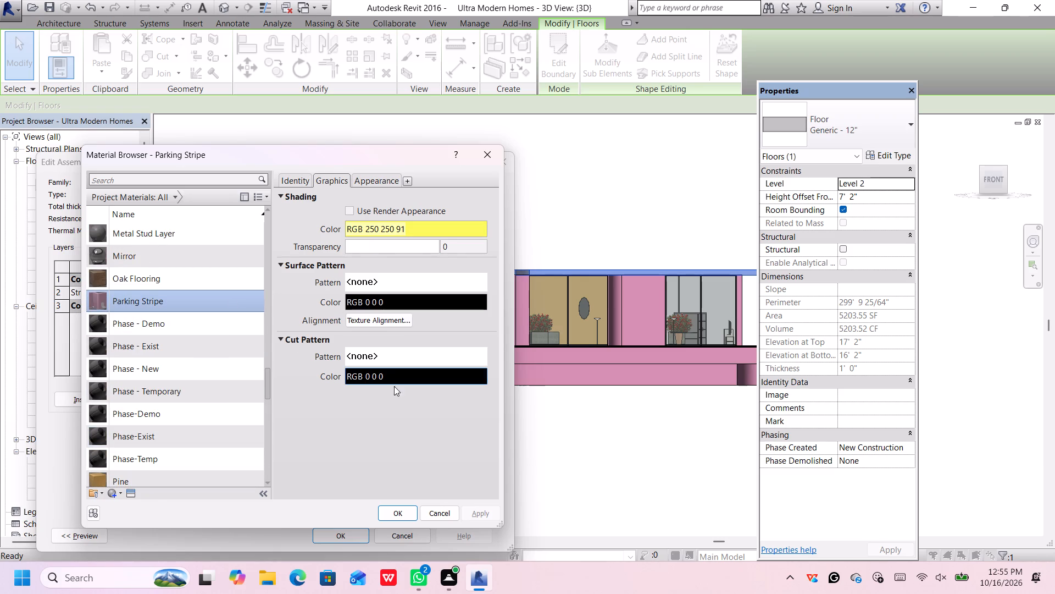
click(390, 515)
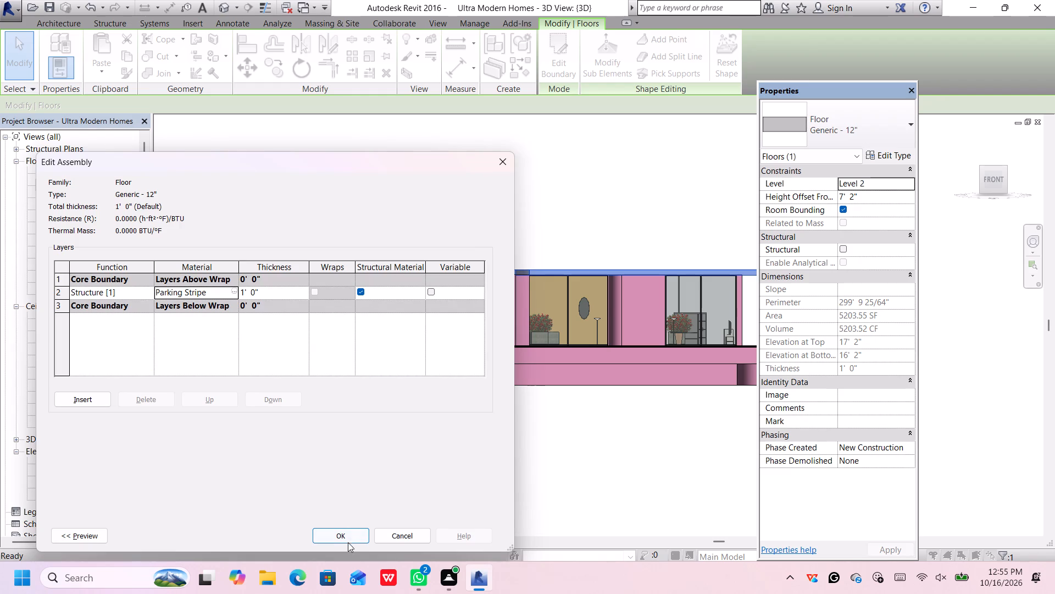
click(348, 538)
click(348, 537)
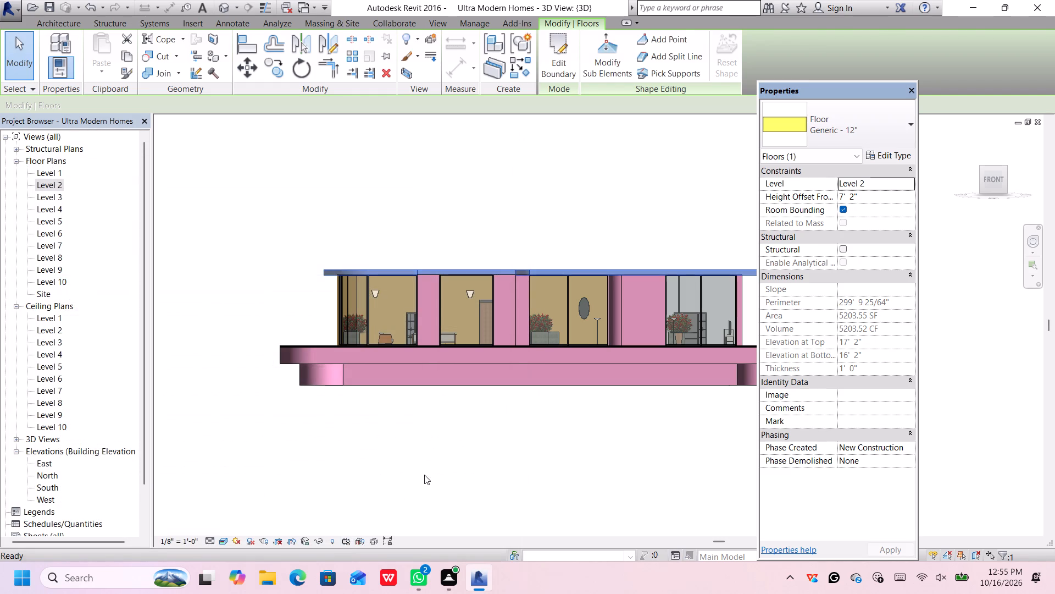
click(424, 474)
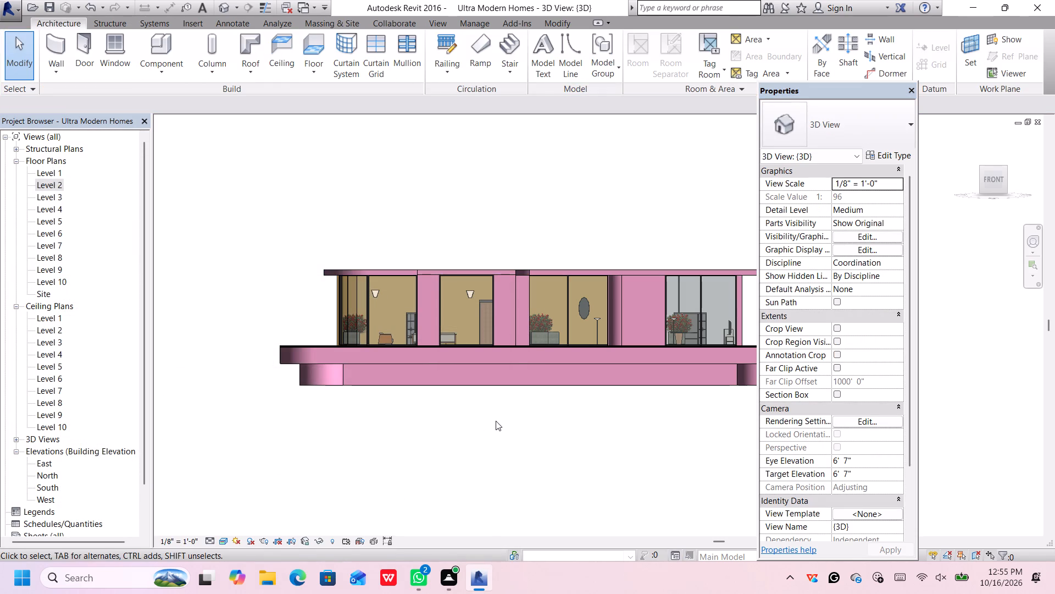
Paint the underside of the floor over the house with the Door - Frame material, dismissing the licensing notification and leaving the Paint tool.
scroll(496, 421, down, 1)
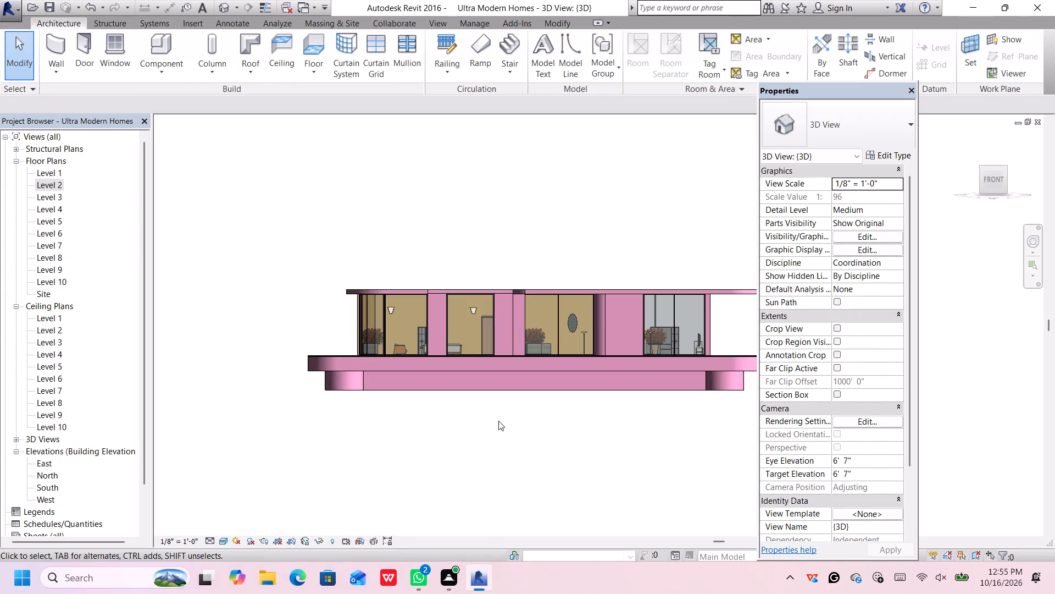
middle_drag(498, 420, 488, 363)
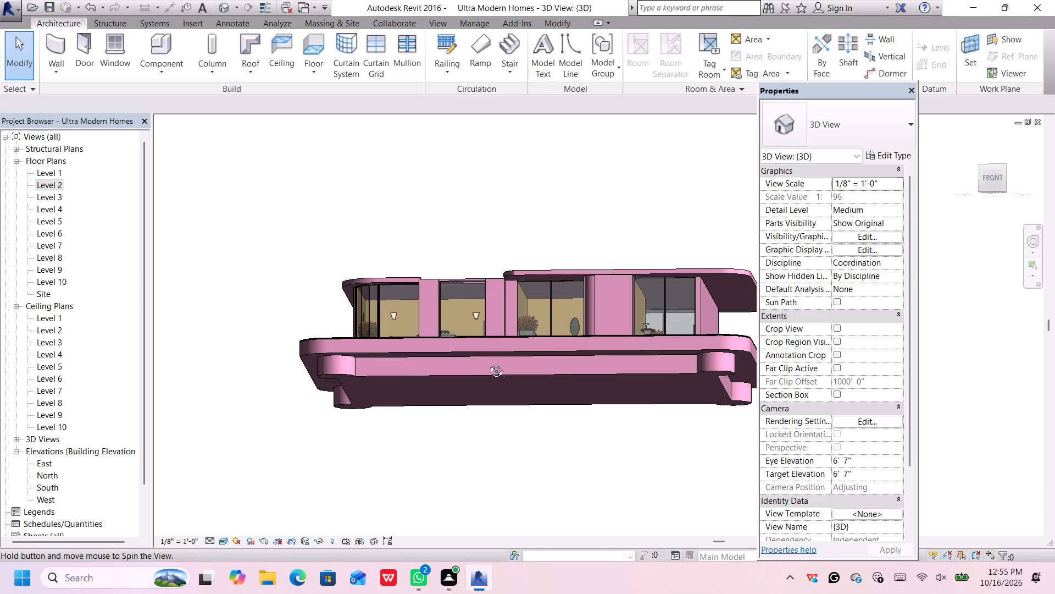
middle_drag(488, 363, 490, 342)
scroll(490, 340, up, 1)
scroll(508, 270, up, 4)
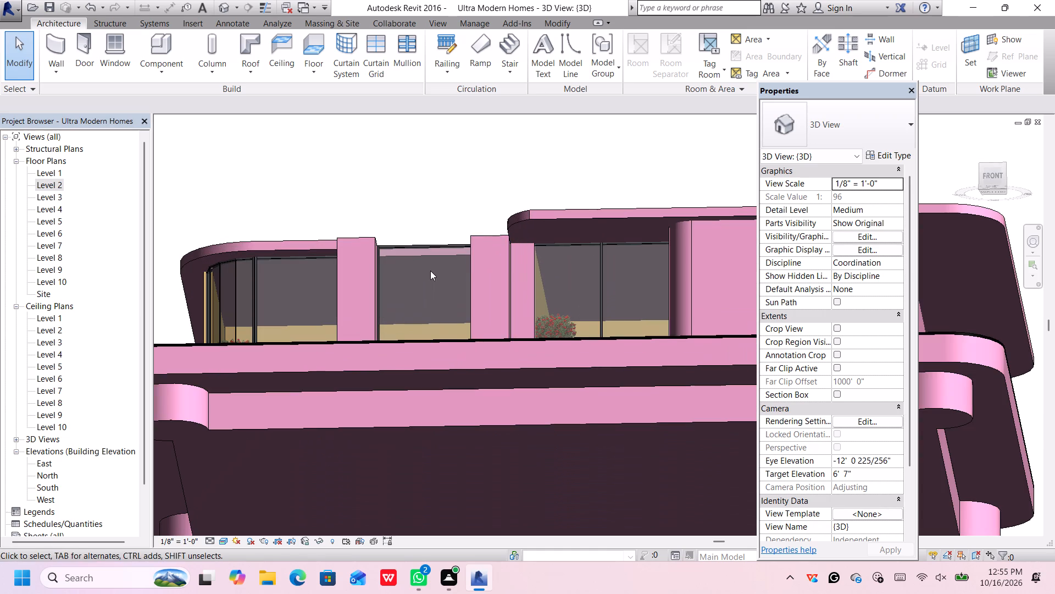
scroll(615, 251, down, 5)
middle_drag(649, 267, 515, 268)
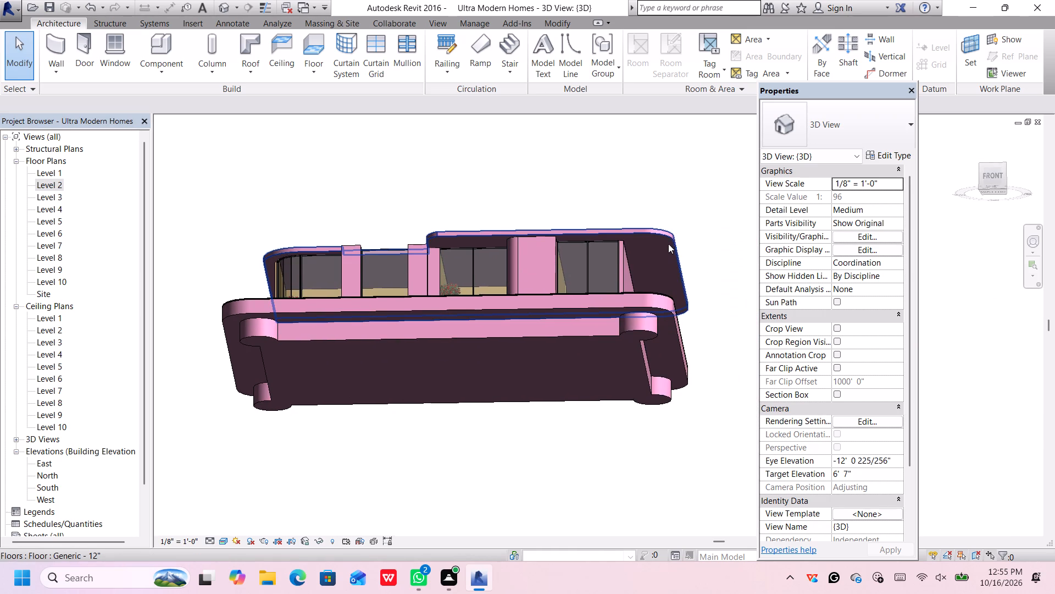
scroll(660, 238, up, 7)
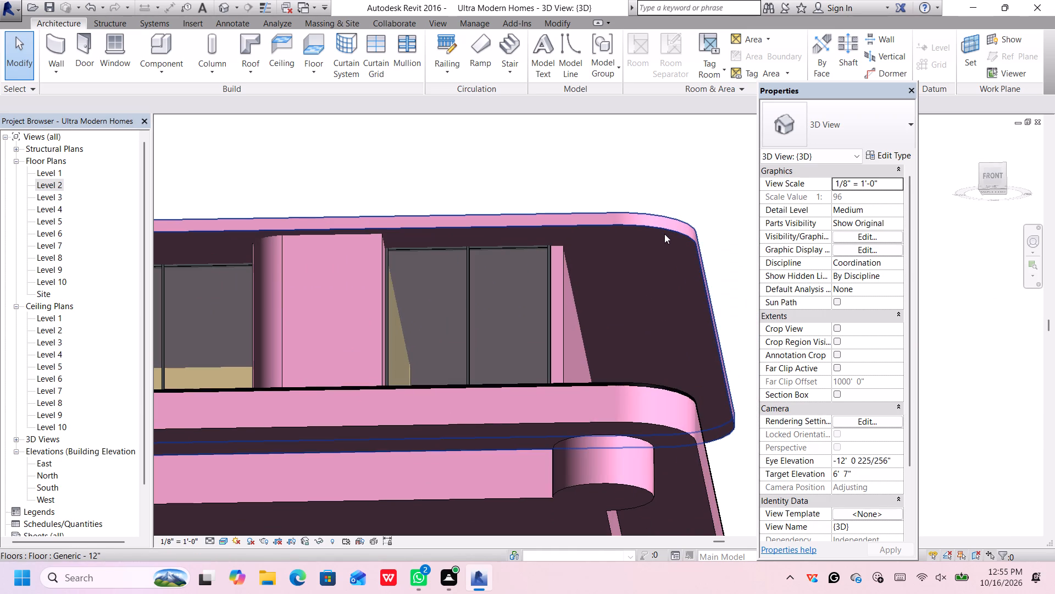
scroll(665, 228, up, 7)
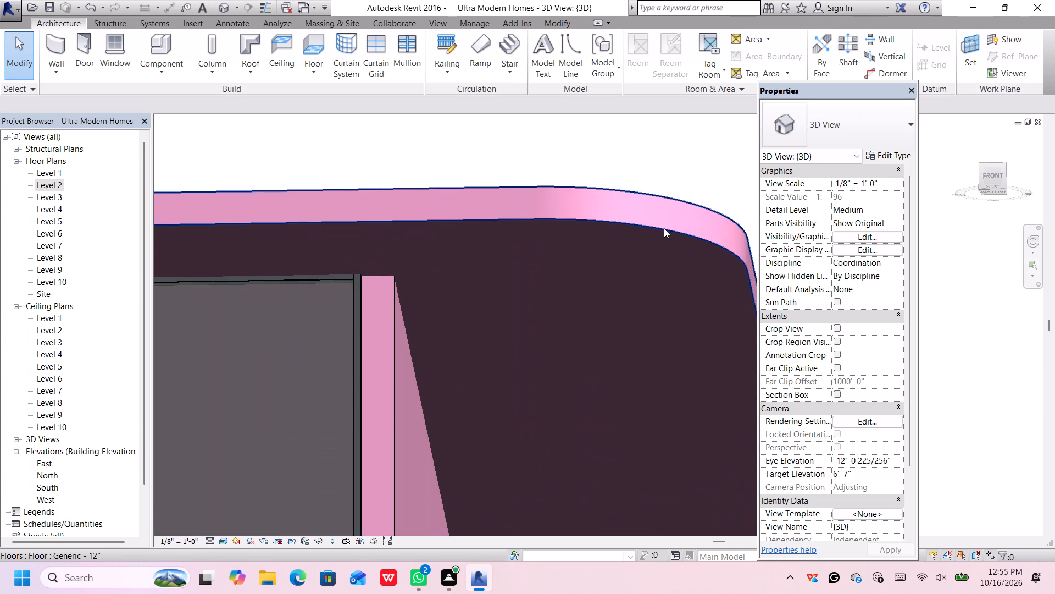
scroll(664, 228, down, 3)
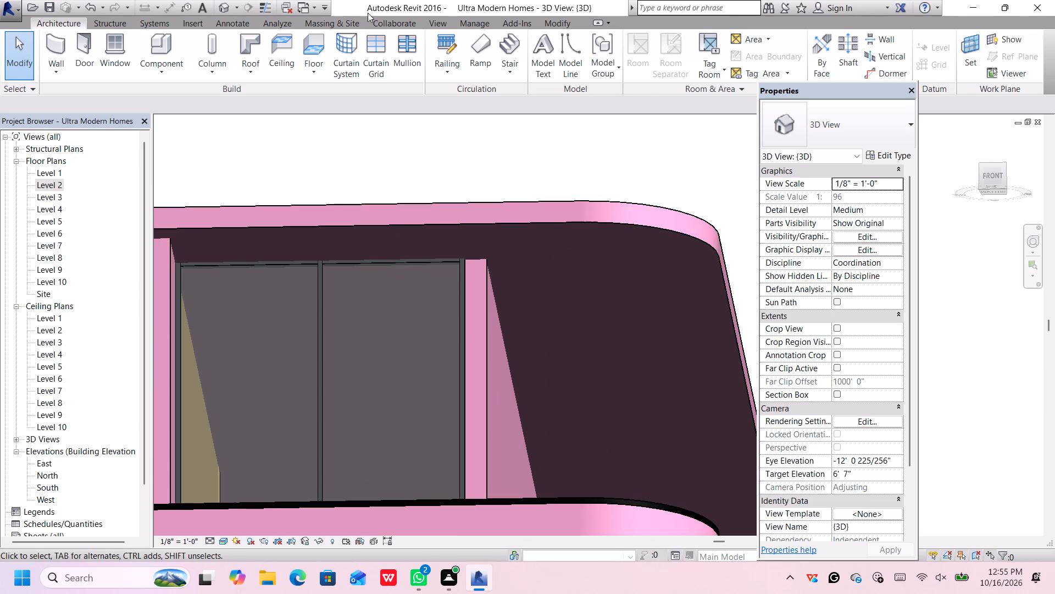
click(542, 25)
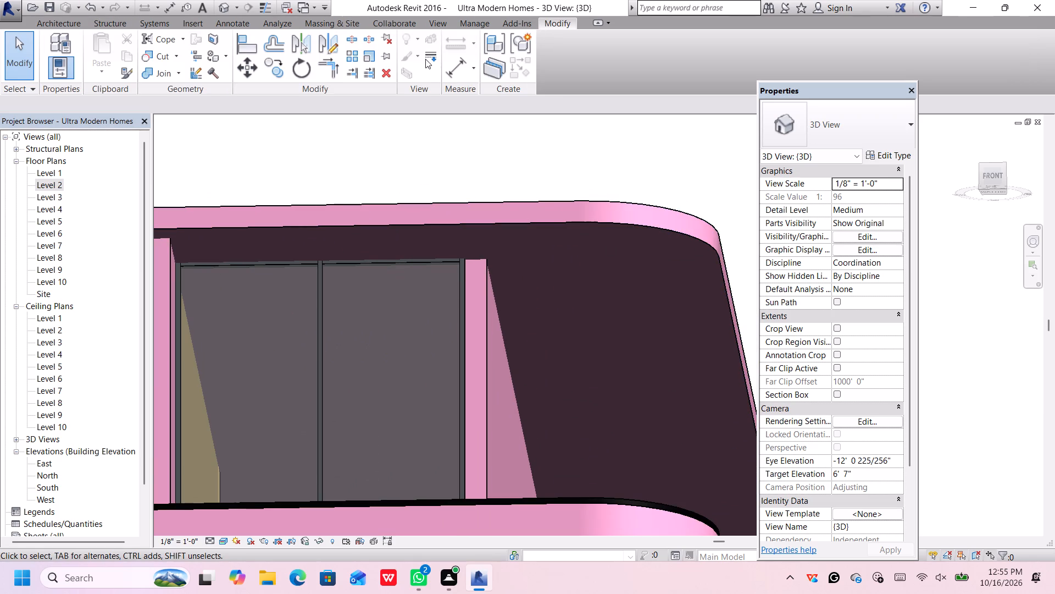
click(215, 52)
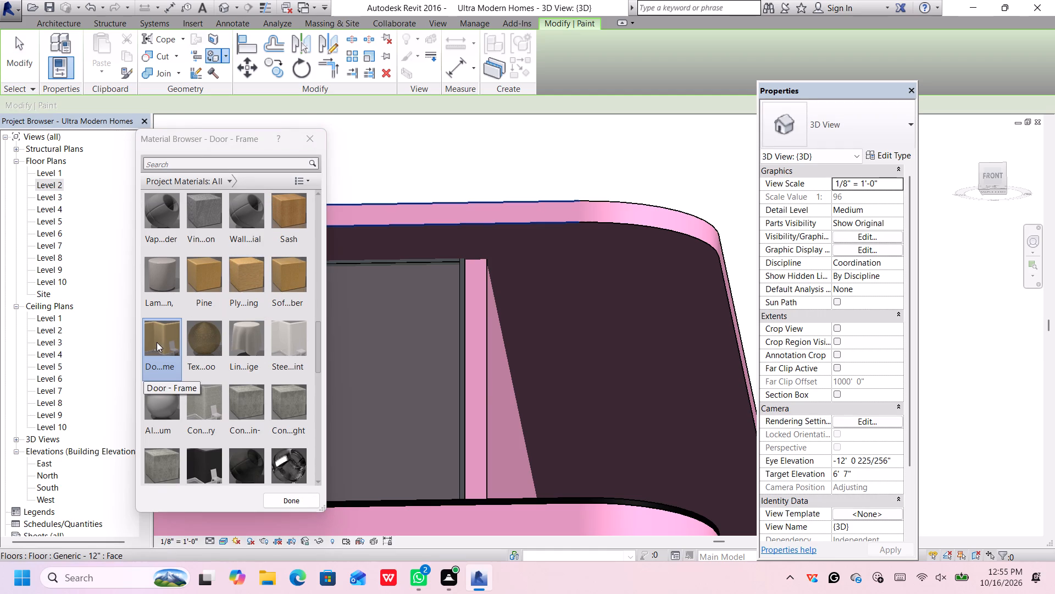
click(157, 342)
click(685, 250)
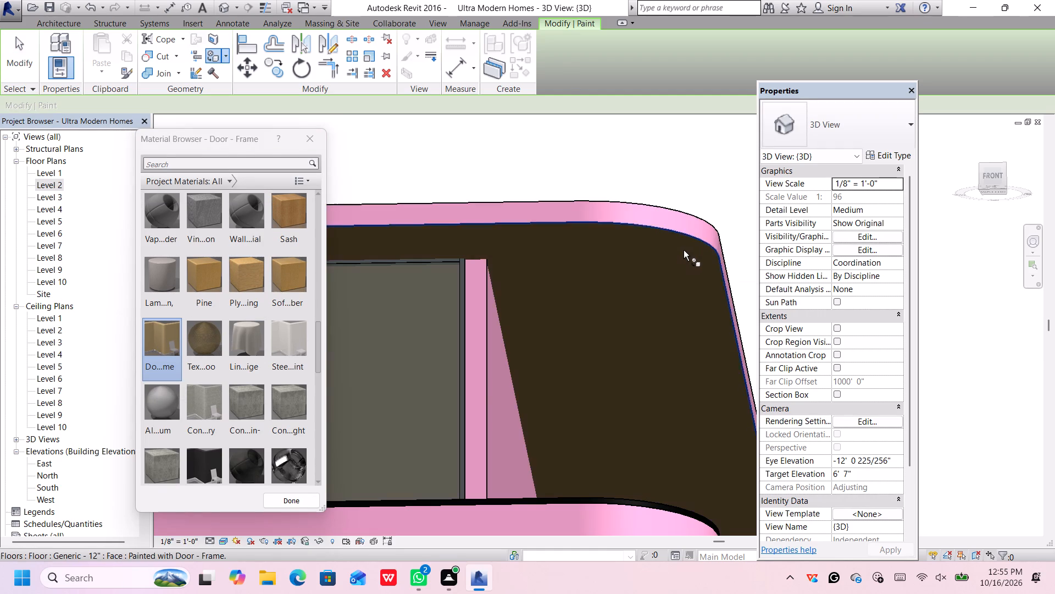
scroll(681, 253, down, 12)
middle_drag(643, 191, 642, 191)
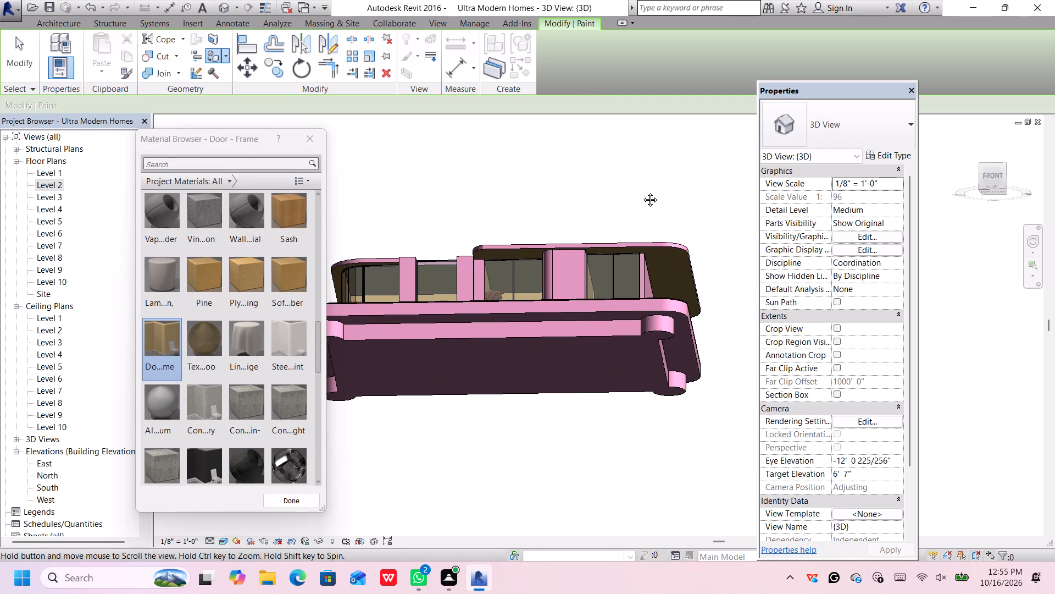
middle_drag(642, 191, 645, 282)
scroll(403, 277, up, 7)
scroll(495, 274, up, 1)
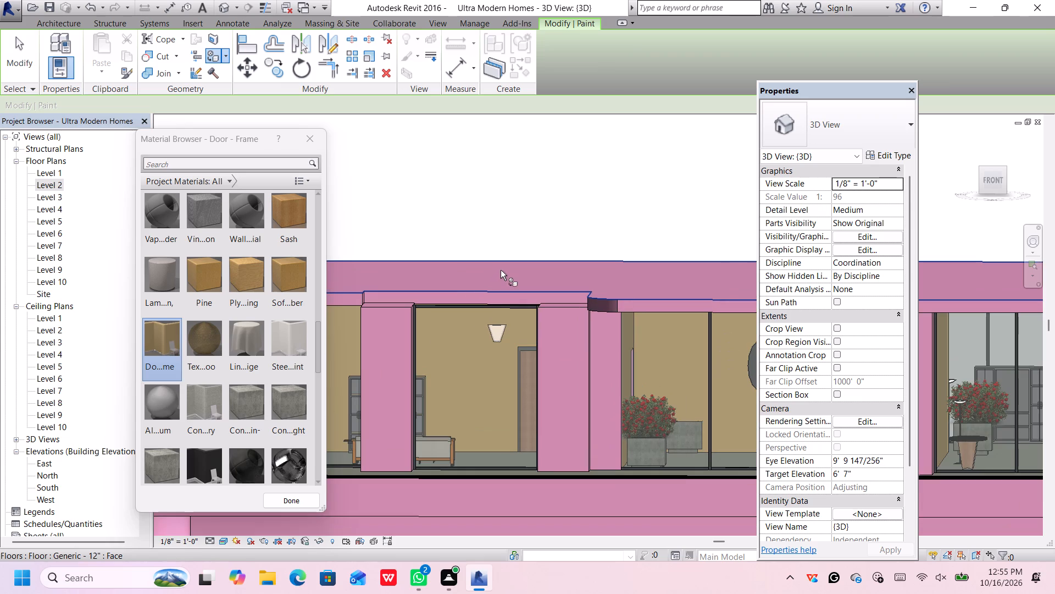
scroll(555, 216, down, 4)
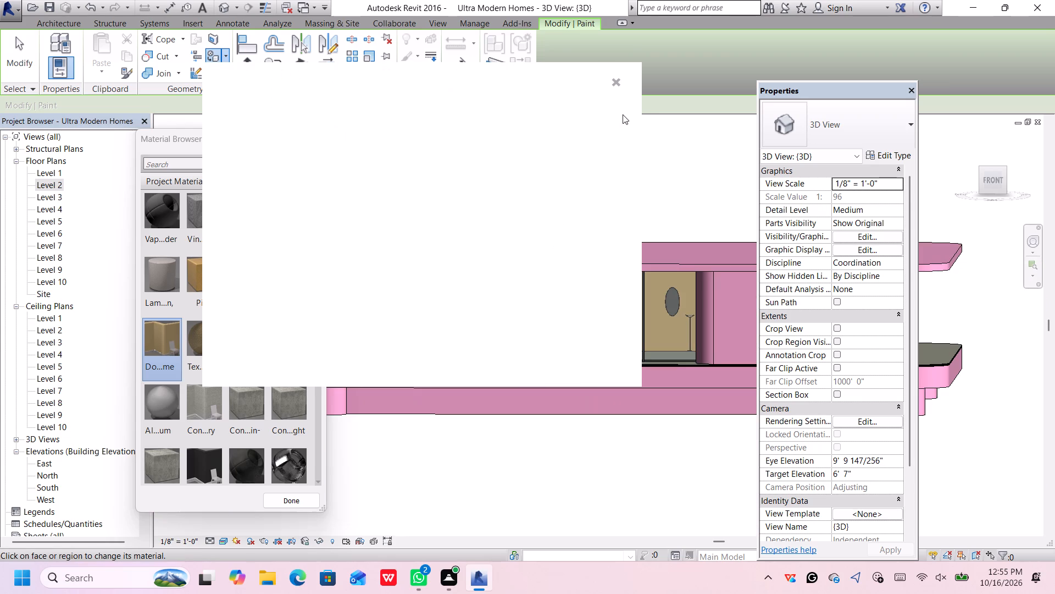
click(614, 81)
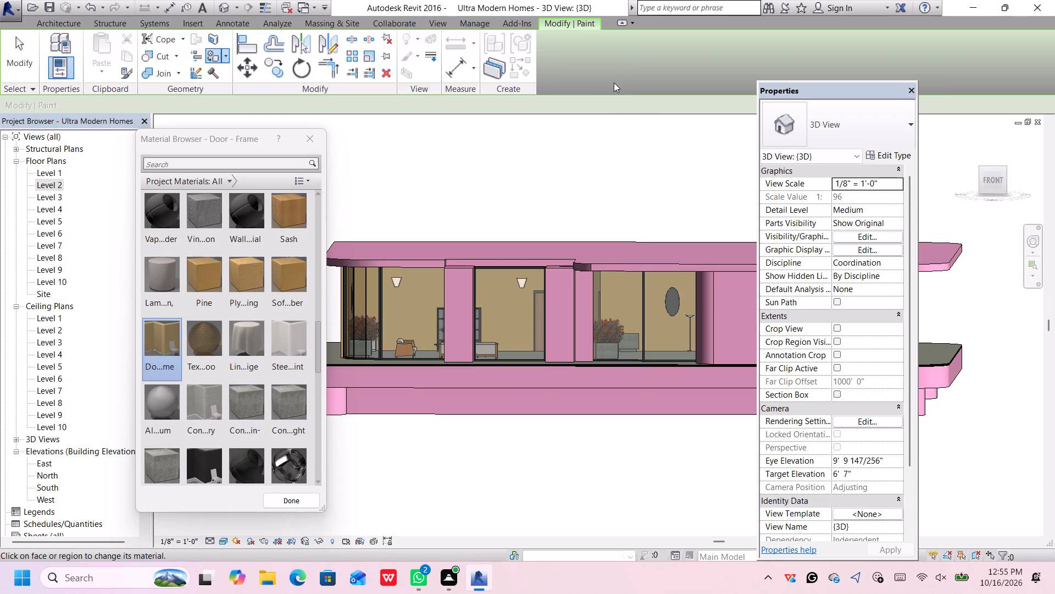
middle_drag(582, 205, 551, 201)
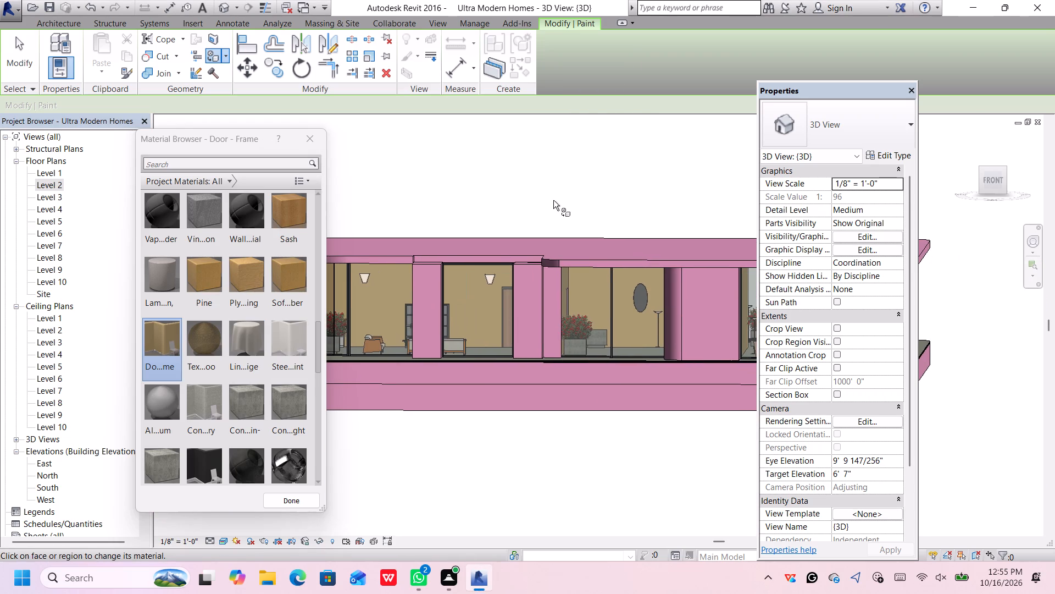
key(space)
click(312, 140)
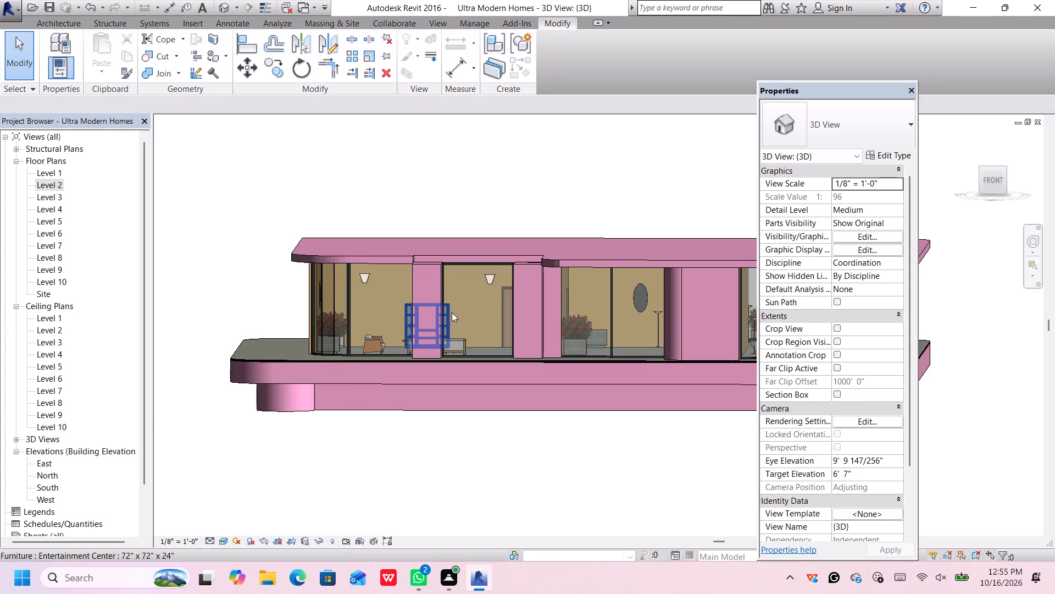
Examine how the tops of the two entrance pillars meet the floor over the house, from the front and at an angle.
scroll(450, 315, up, 3)
click(436, 245)
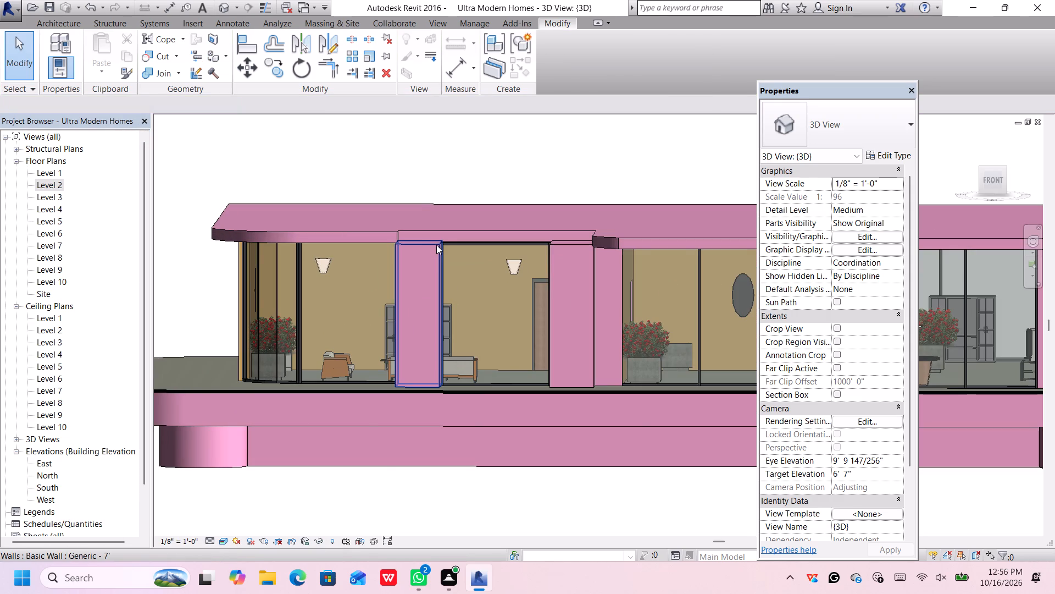
scroll(569, 240, down, 1)
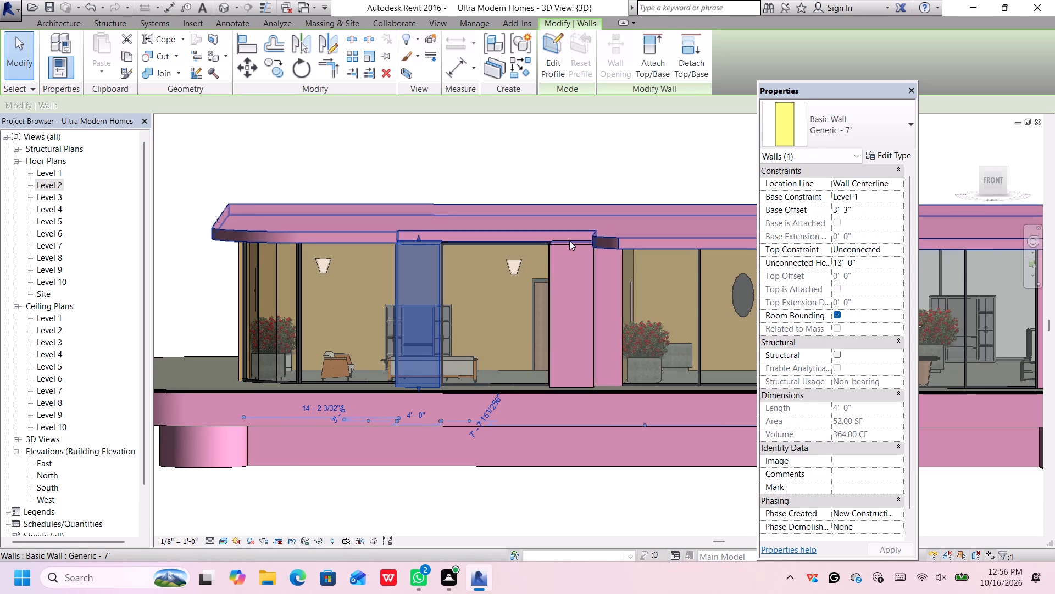
scroll(569, 240, down, 3)
scroll(655, 169, up, 3)
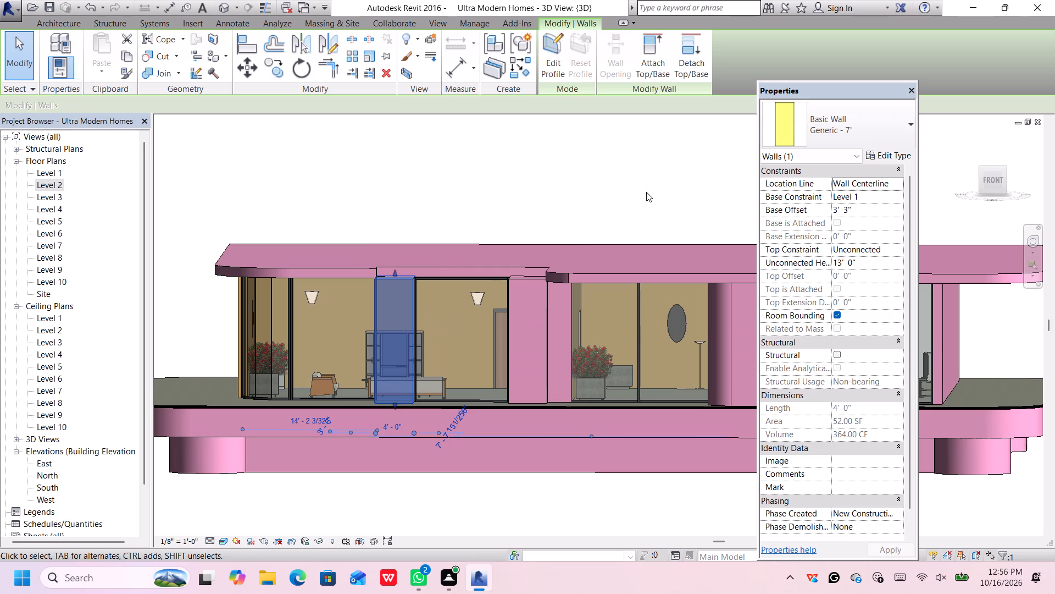
middle_drag(644, 191, 615, 166)
middle_click(615, 166)
middle_click(615, 166)
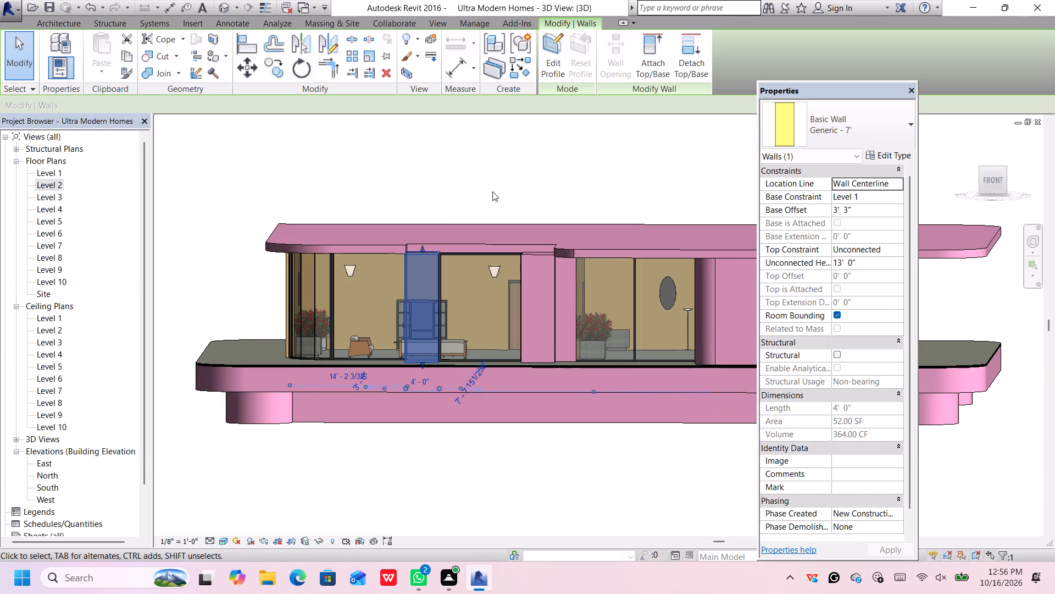
middle_drag(487, 190, 525, 197)
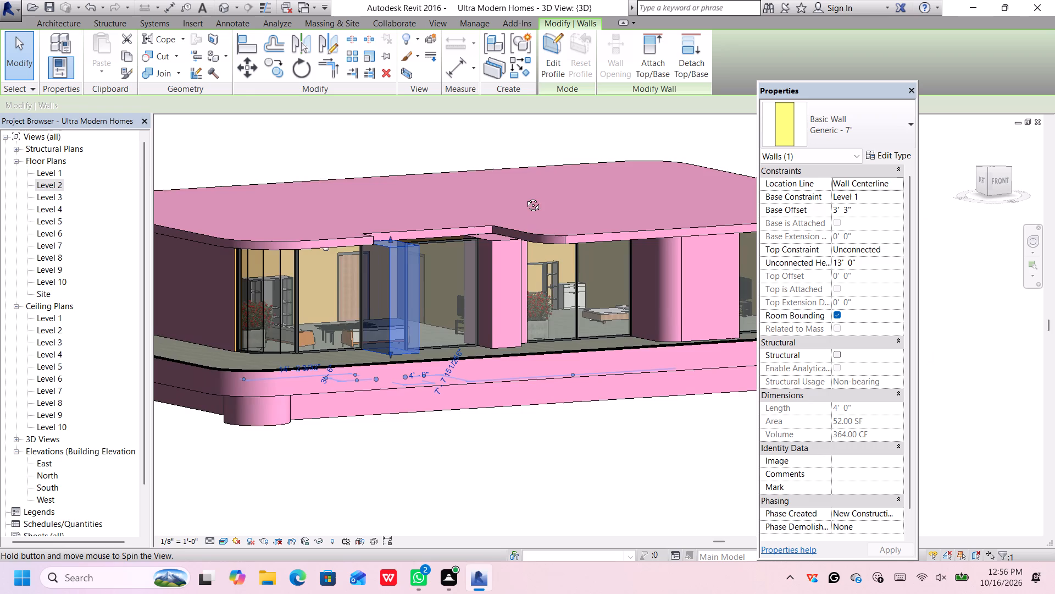
middle_drag(525, 197, 520, 197)
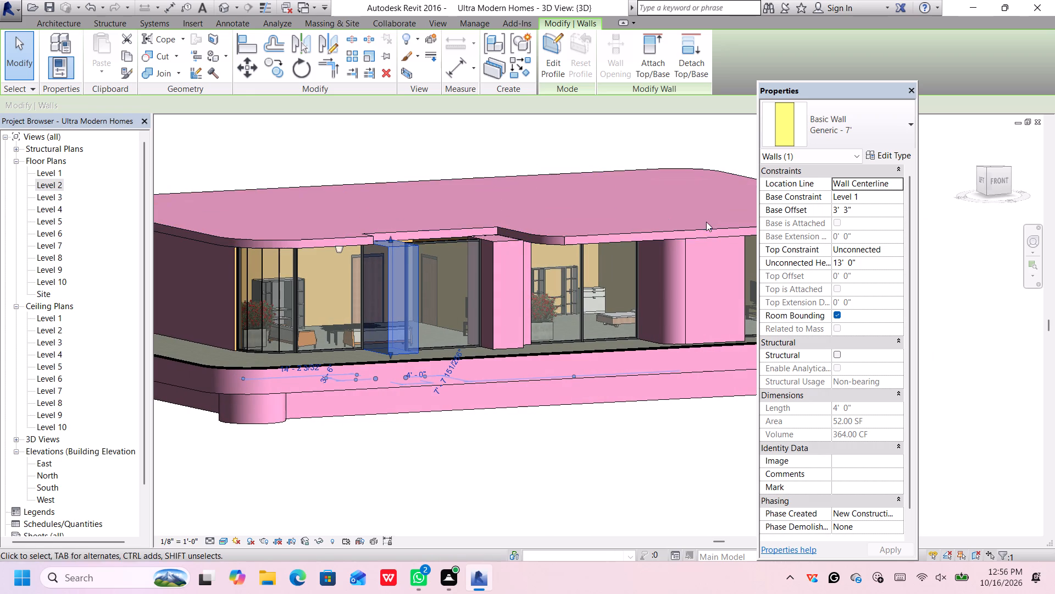
click(396, 442)
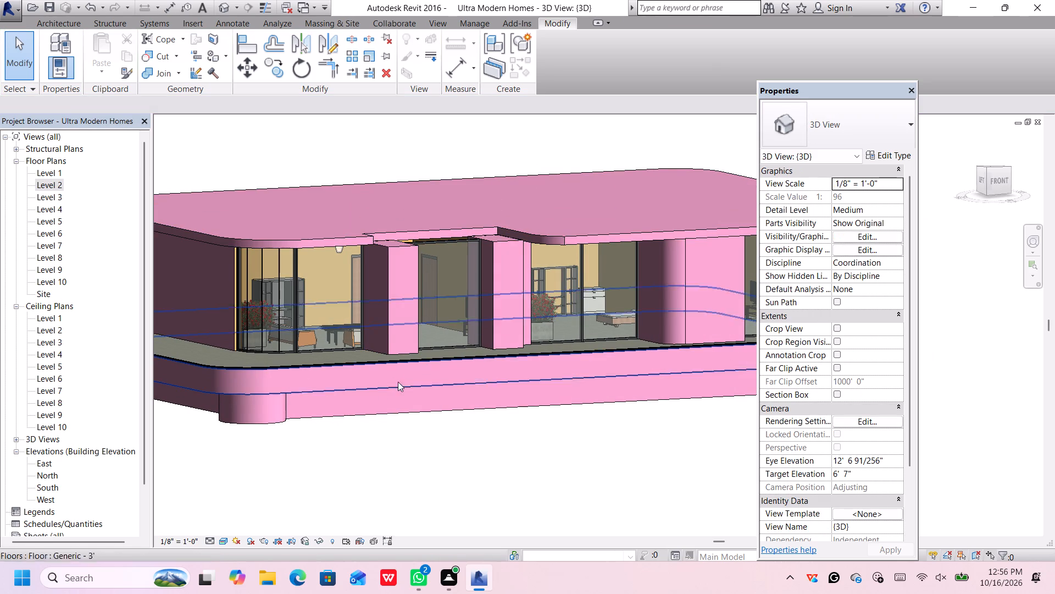
scroll(380, 260, up, 6)
scroll(381, 261, down, 4)
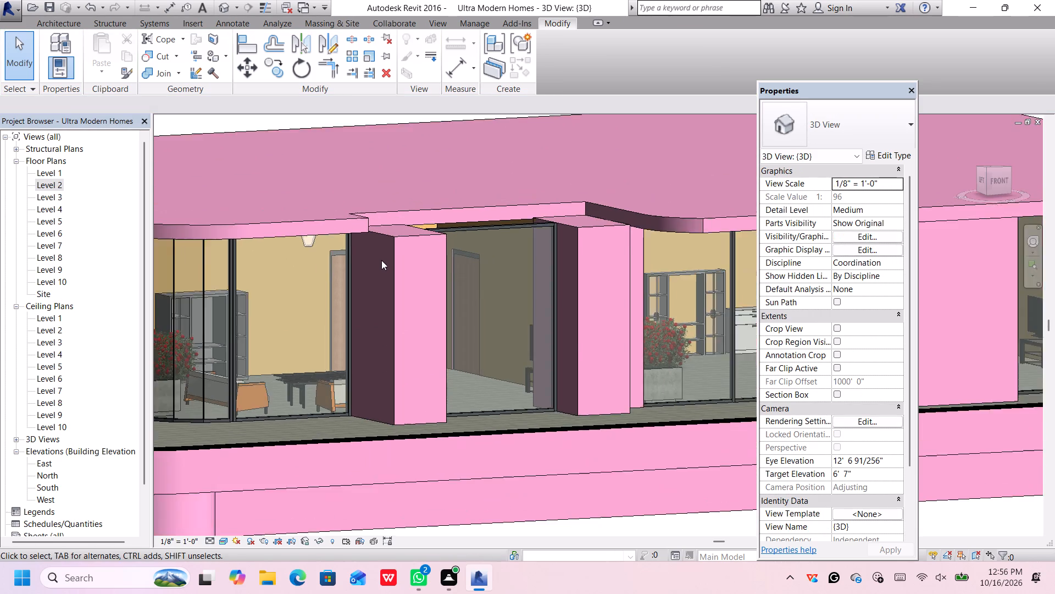
scroll(543, 241, up, 2)
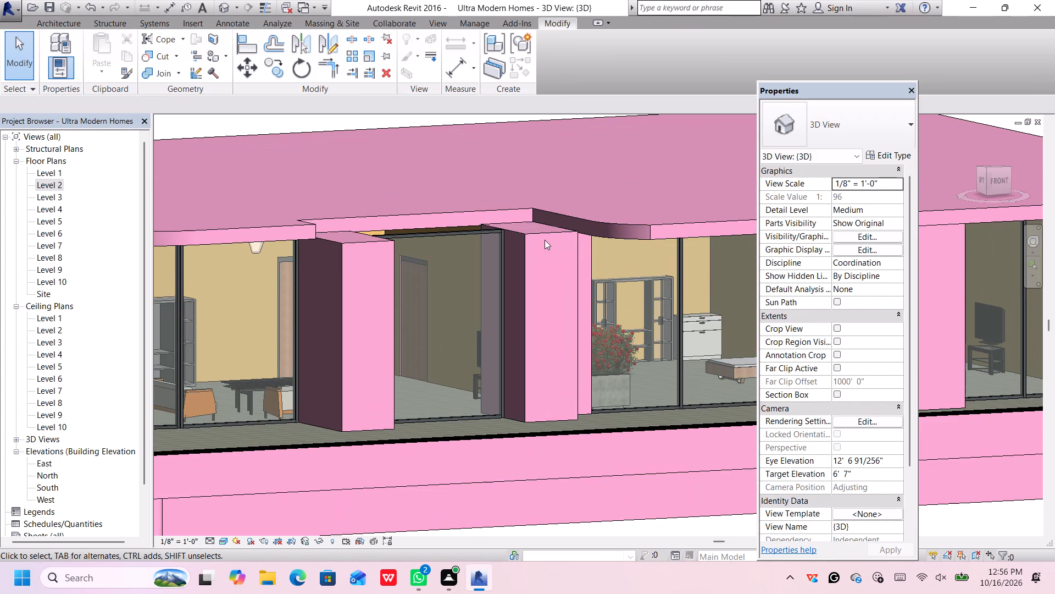
scroll(545, 240, down, 2)
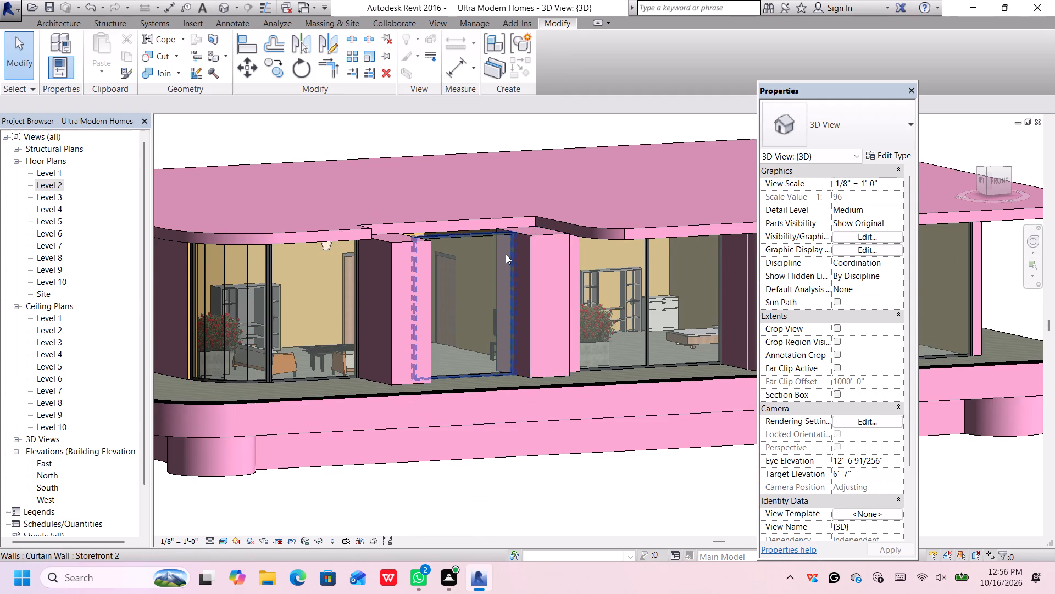
scroll(506, 254, down, 3)
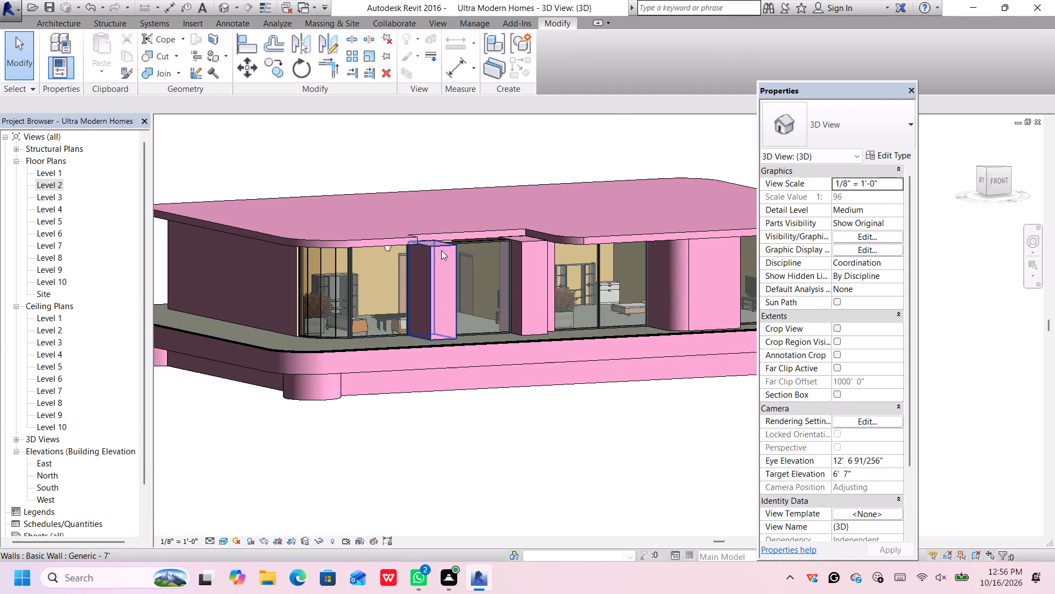
Set the unconnected height of the left-hand entrance pillar wall, as seen from the front of the house, to 14'.
click(441, 249)
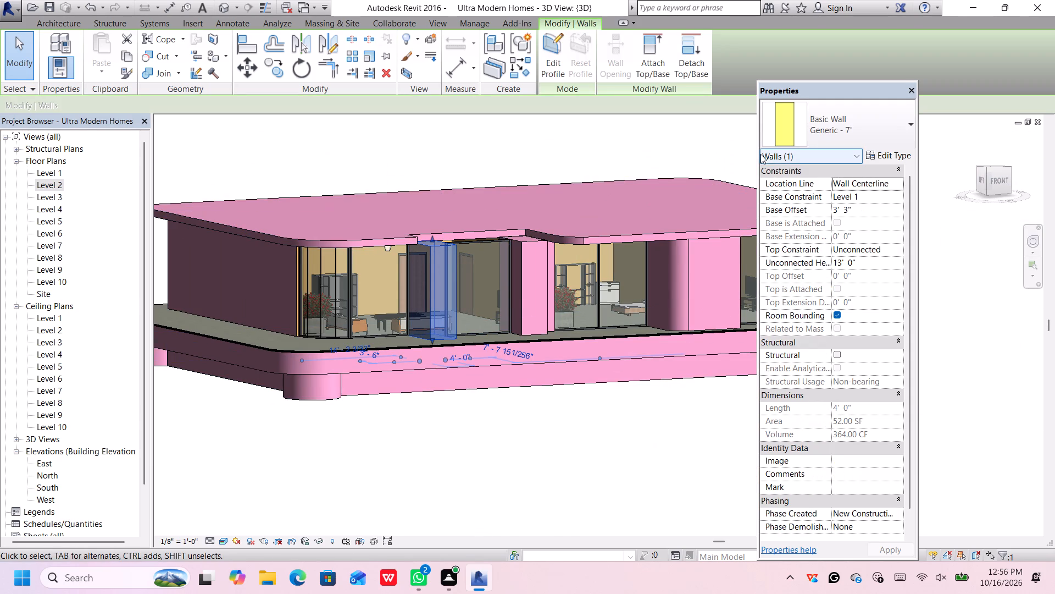
click(868, 264)
key(BackSpace)
text(13)
key(BackSpace)
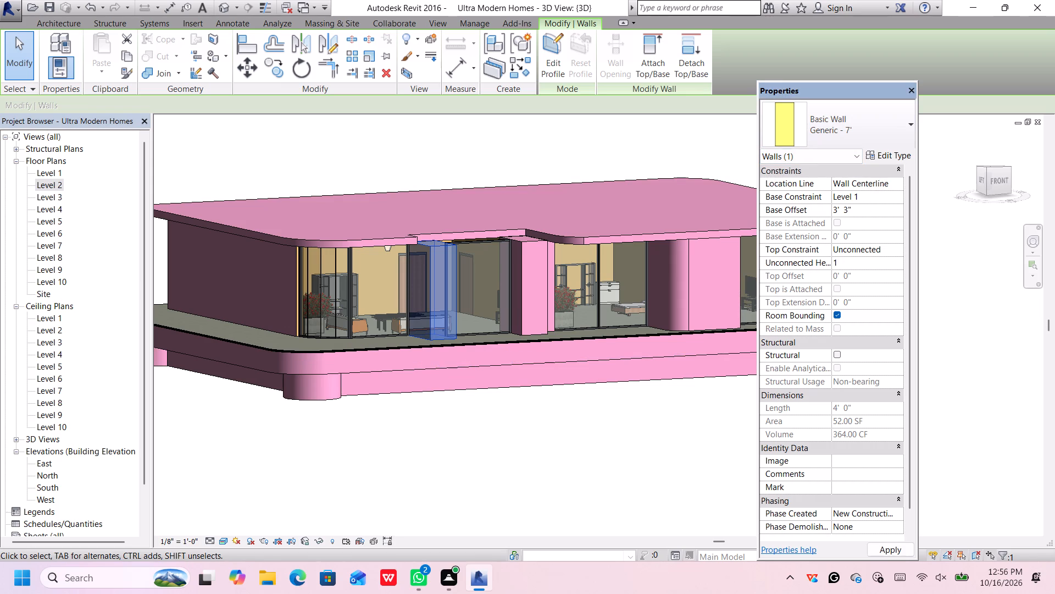
text(4')
key(Return)
key(Return)
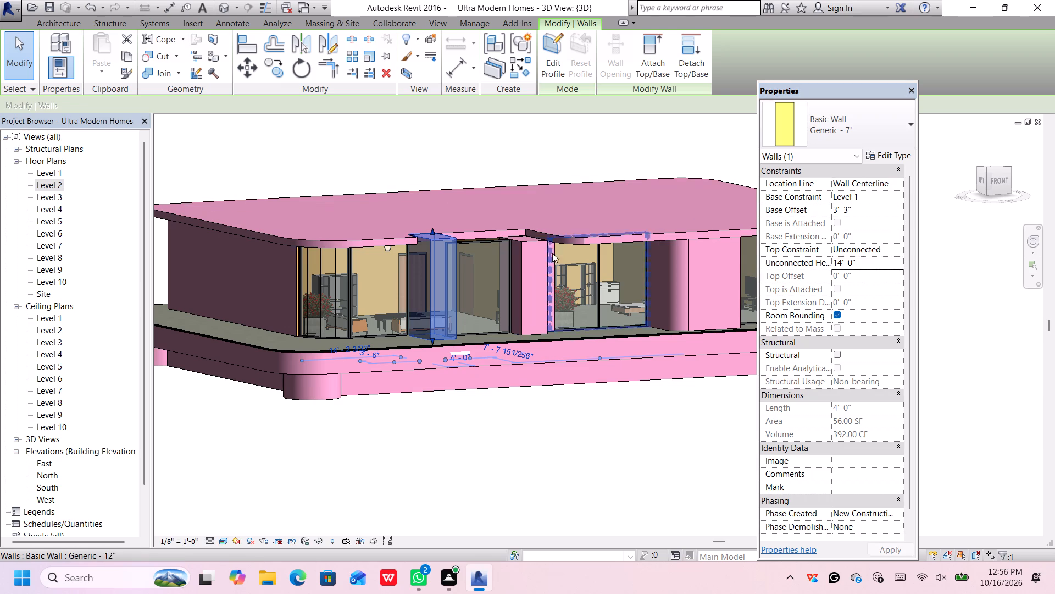
Set the unconnected height of the right-hand entrance pillar wall to 14' and leave the Paint tool.
click(525, 246)
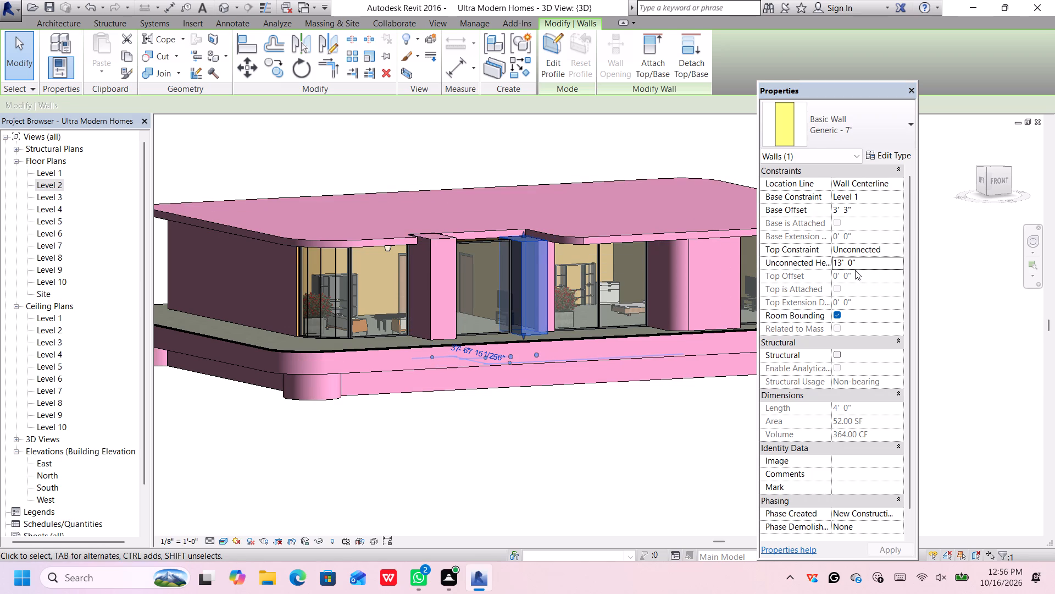
click(862, 263)
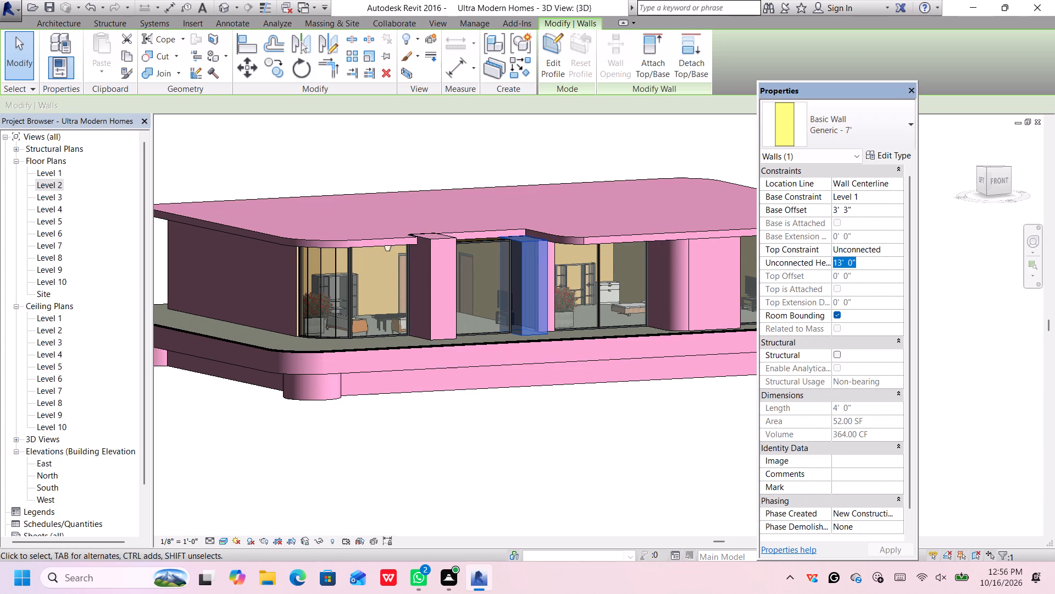
key(BackSpace)
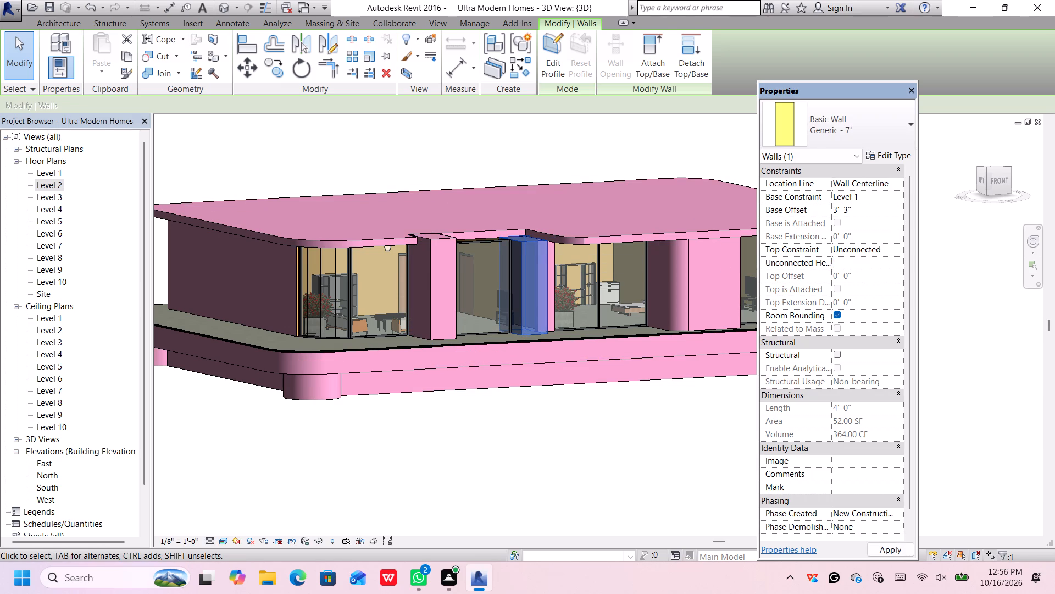
text(14')
key(Return)
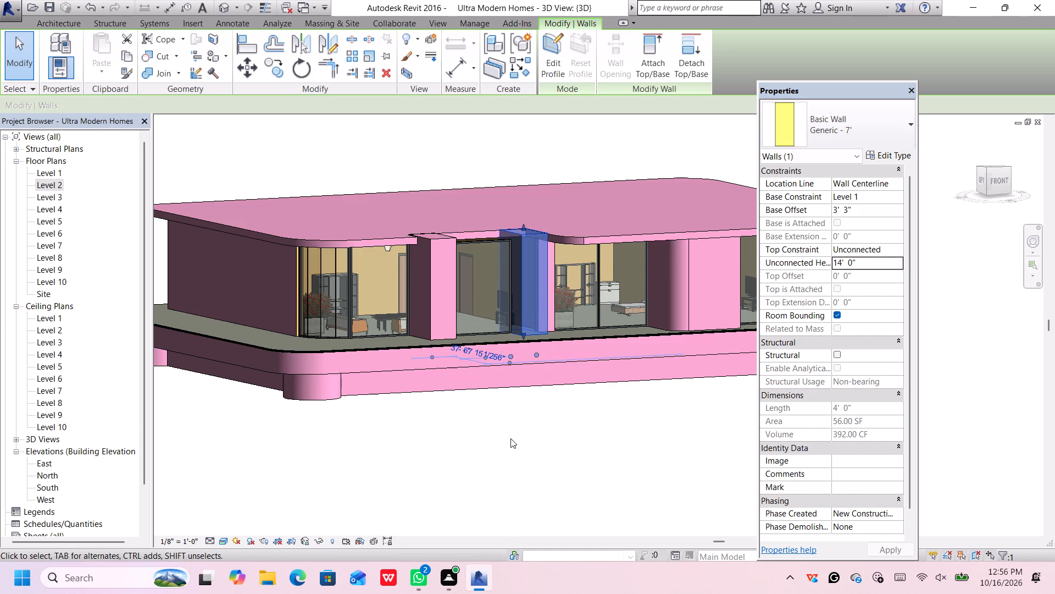
key(Return)
click(307, 134)
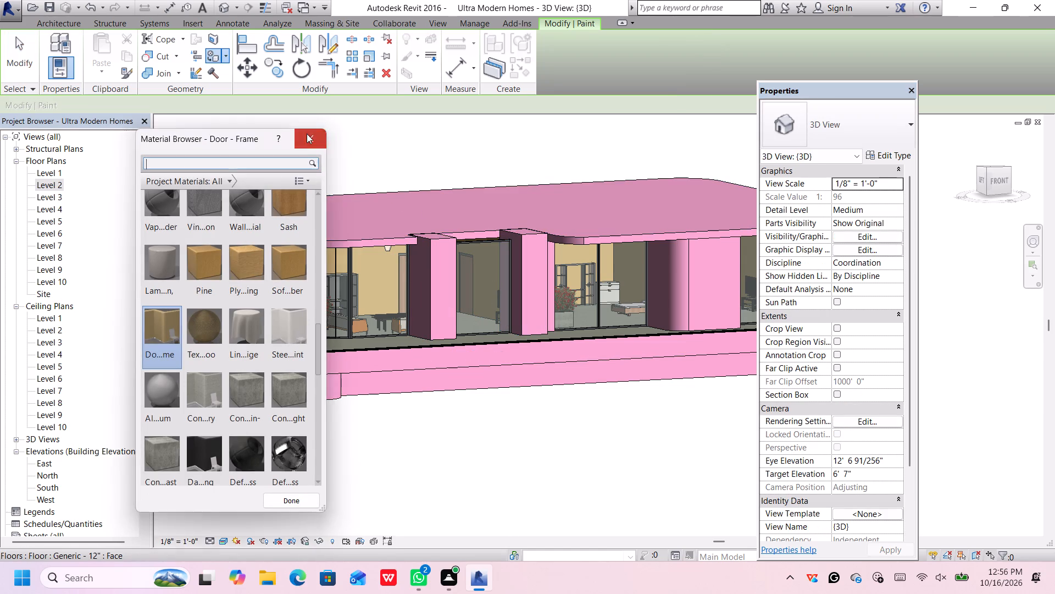
Set the unconnected height of the Storefront 2 curtain wall between the entrance pillars to 14', dismissing the licensing notification, and deselect it.
scroll(464, 227, up, 5)
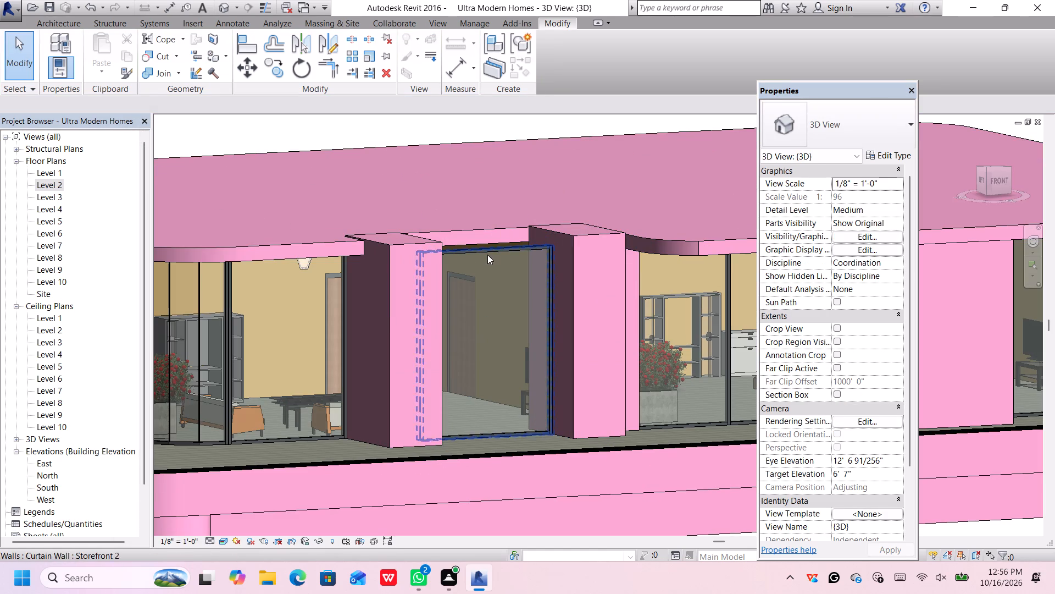
click(490, 254)
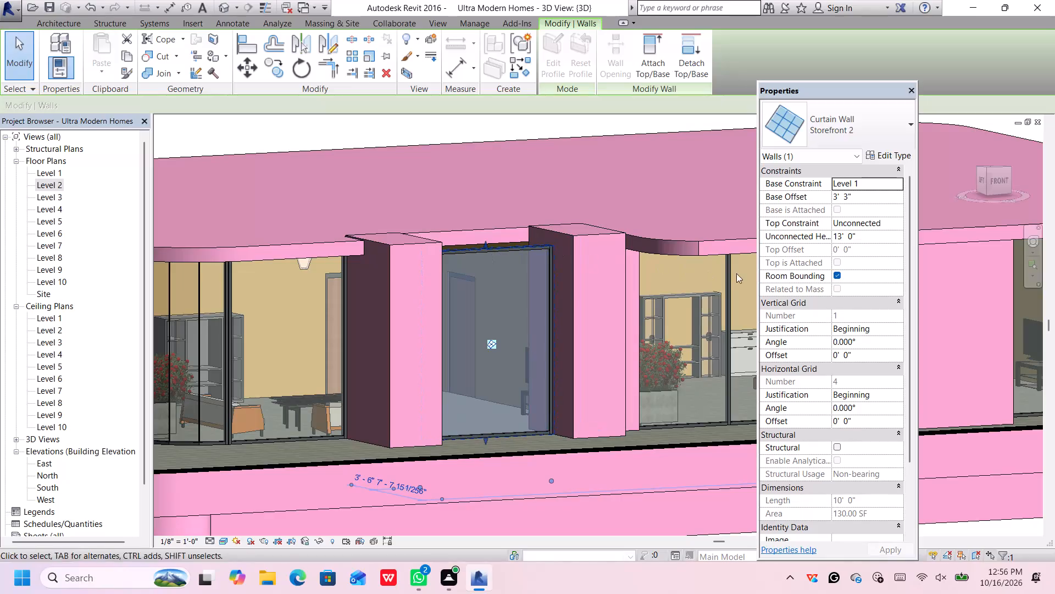
click(857, 236)
key(BackSpace)
key(BackSpace)
key(BackSpace)
key(BackSpace)
key(BackSpace)
key(BackSpace)
key(BackSpace)
key(BackSpace)
key(BackSpace)
key(BackSpace)
key(BackSpace)
key(BackSpace)
key(BackSpace)
key(BackSpace)
key(BackSpace)
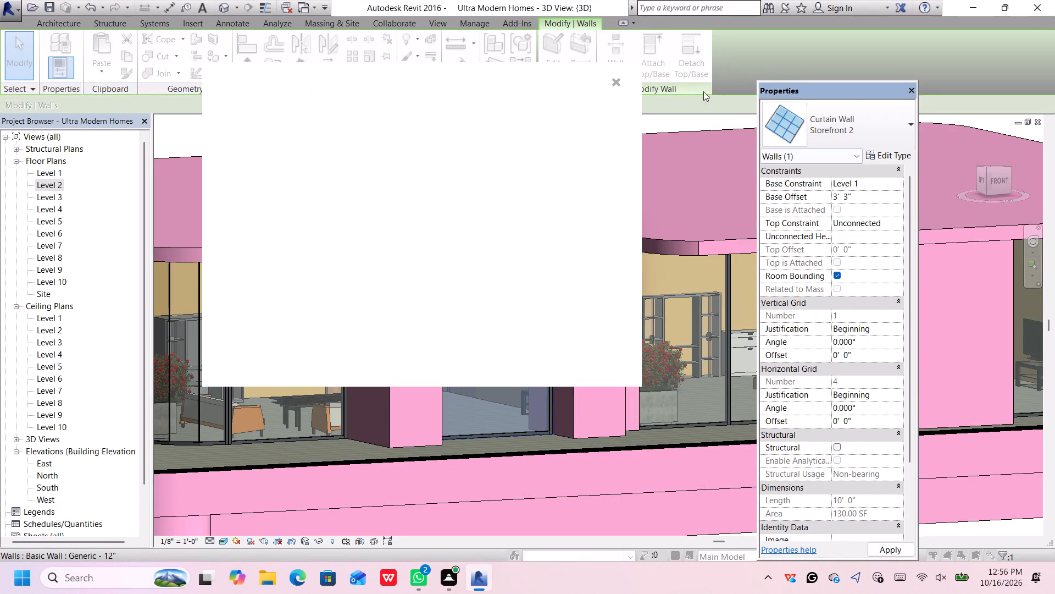
click(616, 82)
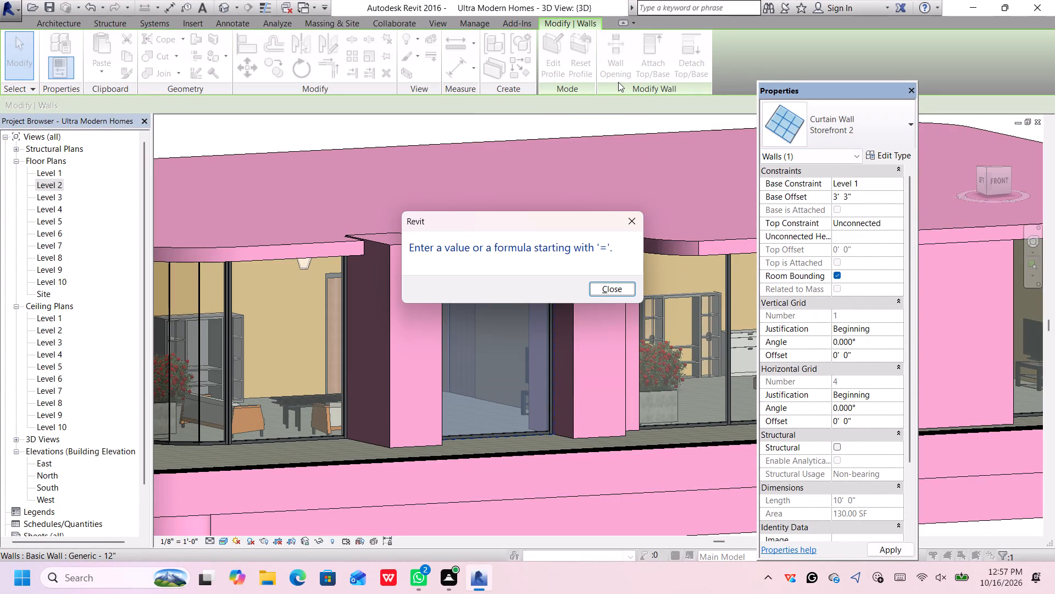
click(618, 291)
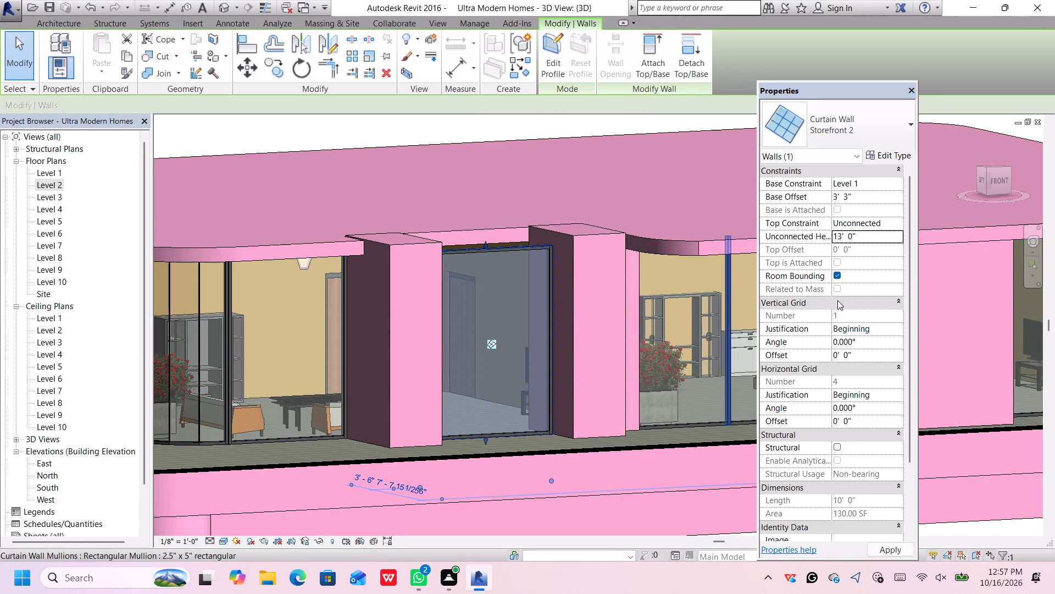
click(870, 234)
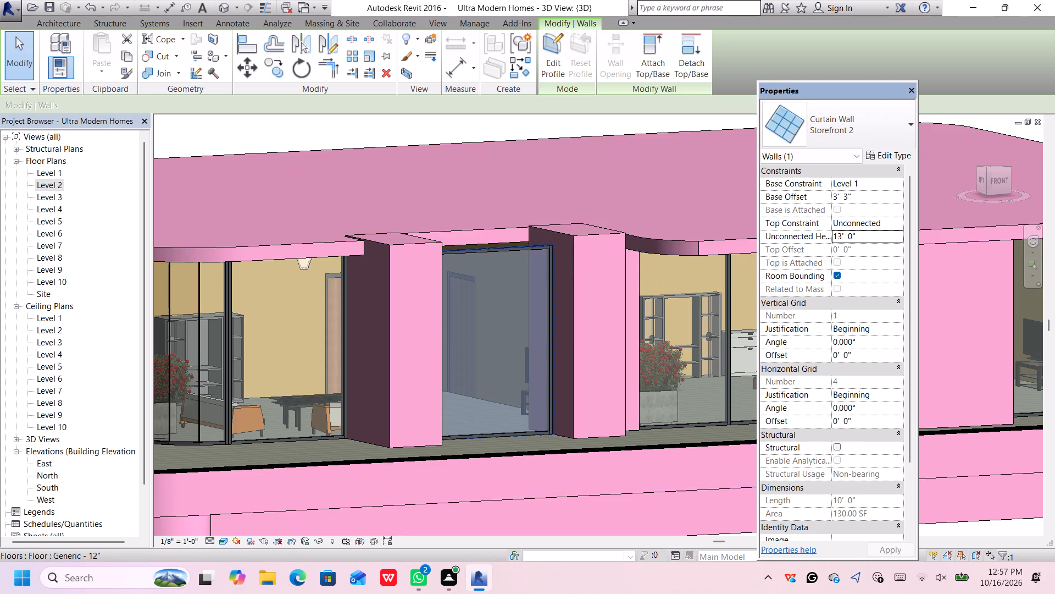
key(BackSpace)
text(14)
key(apostrophe)
key(Return)
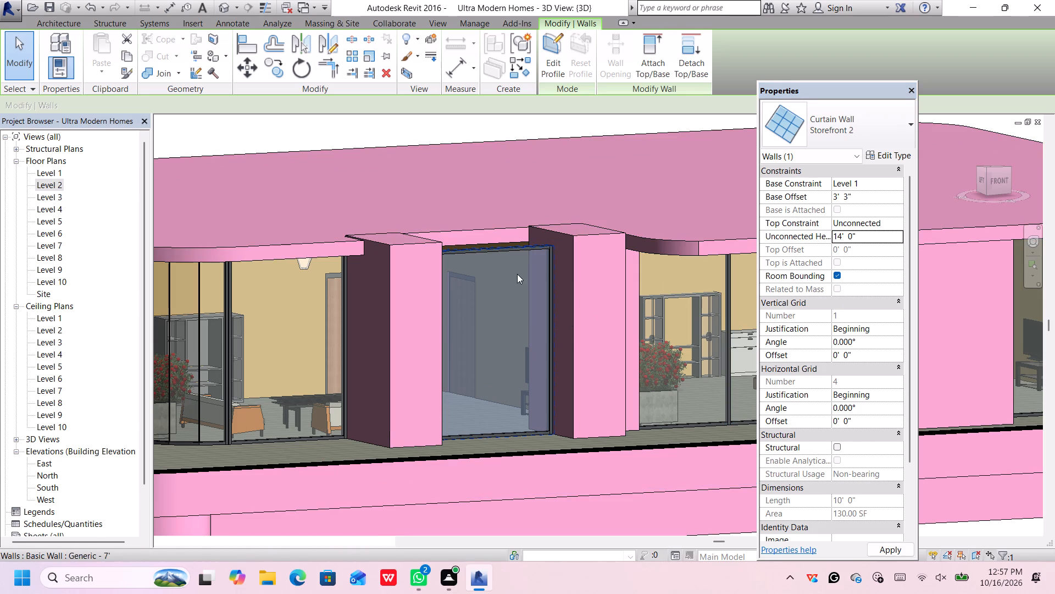
scroll(556, 177, down, 4)
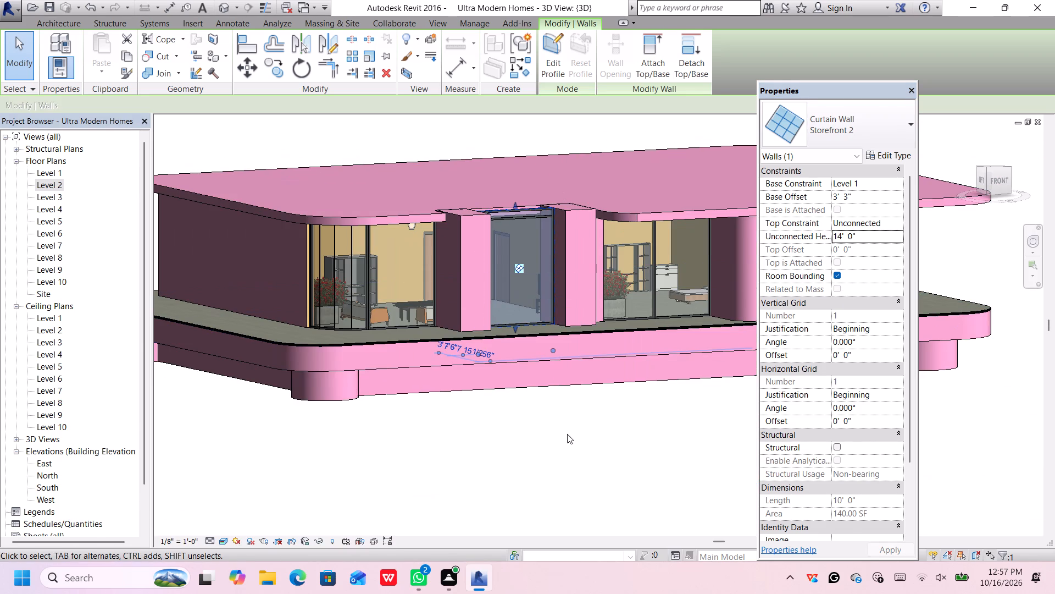
click(568, 433)
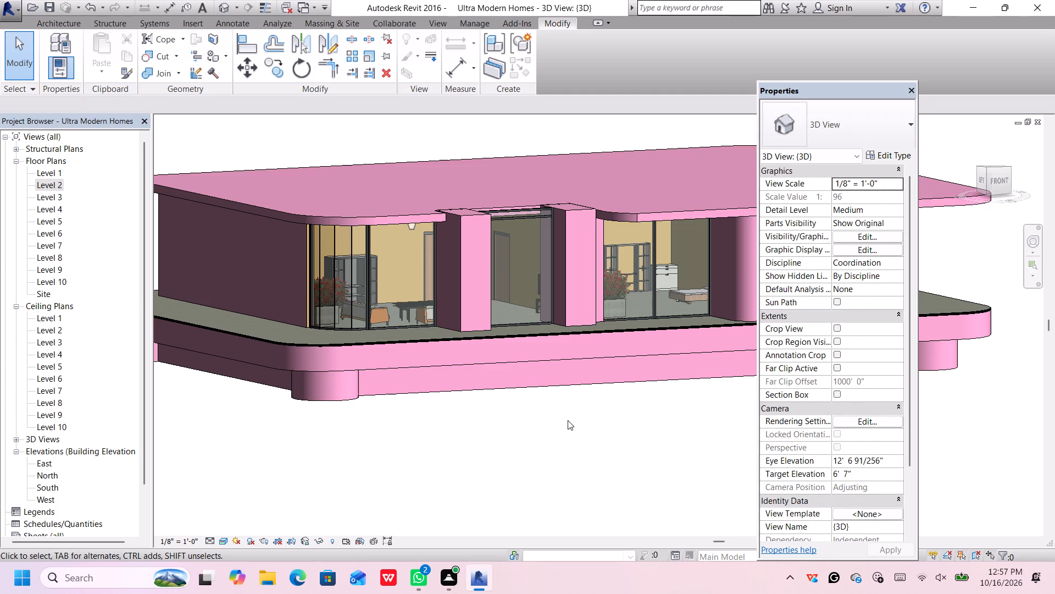
Examine the entrance pillars and curtain wall against the edge of the floor over the house, at an angle and from the front.
scroll(571, 424, down, 1)
middle_drag(585, 436, 582, 436)
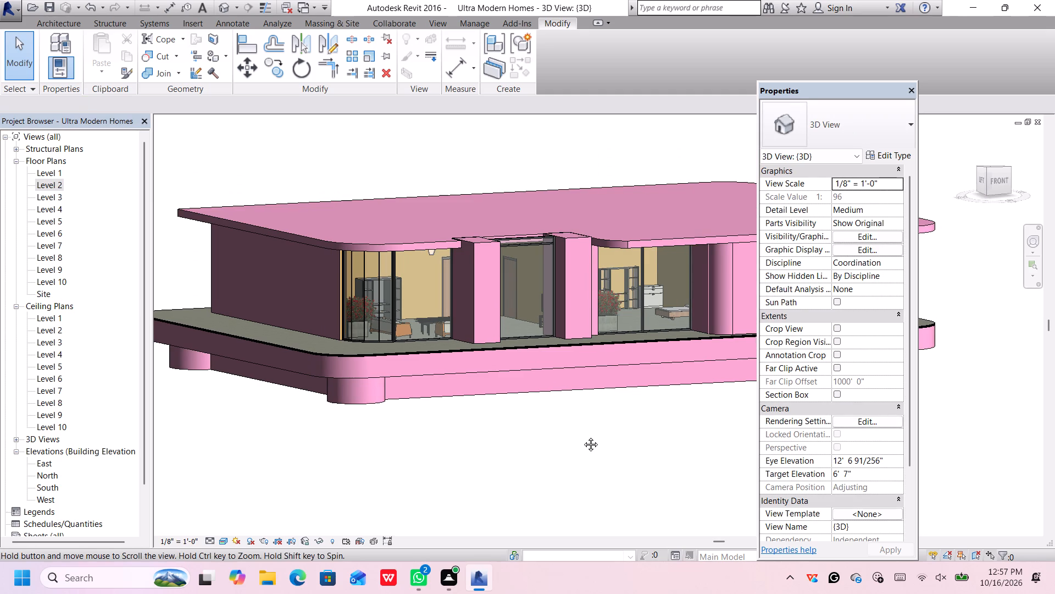
middle_drag(582, 436, 553, 435)
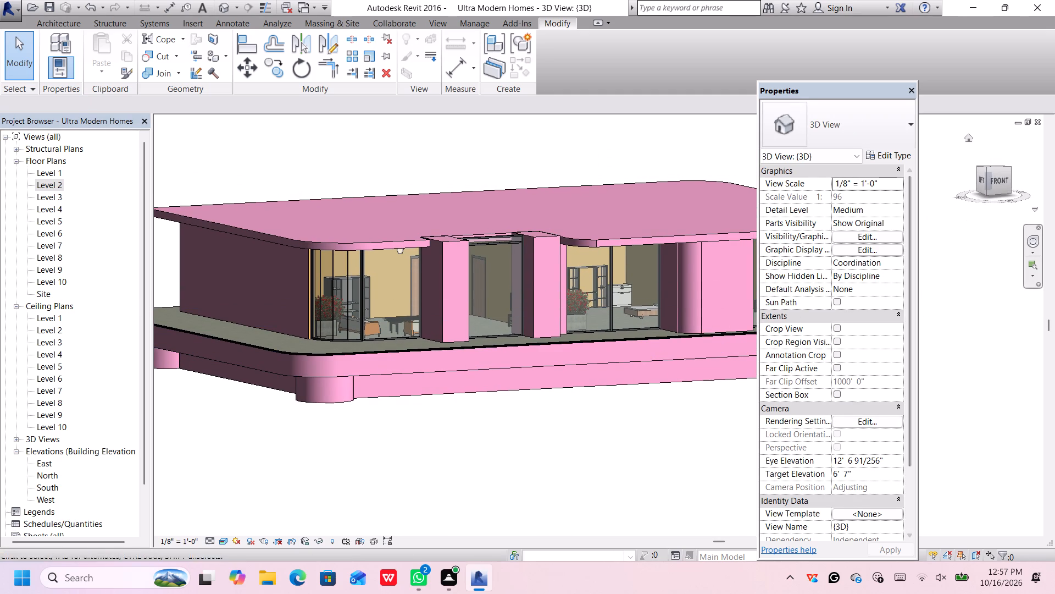
click(997, 180)
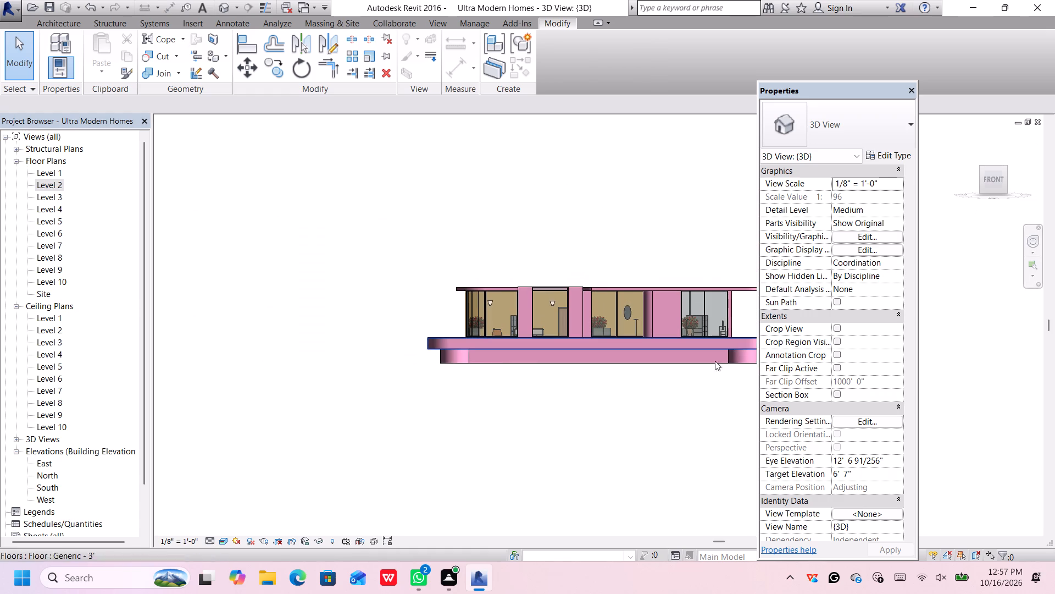
middle_drag(639, 414, 538, 463)
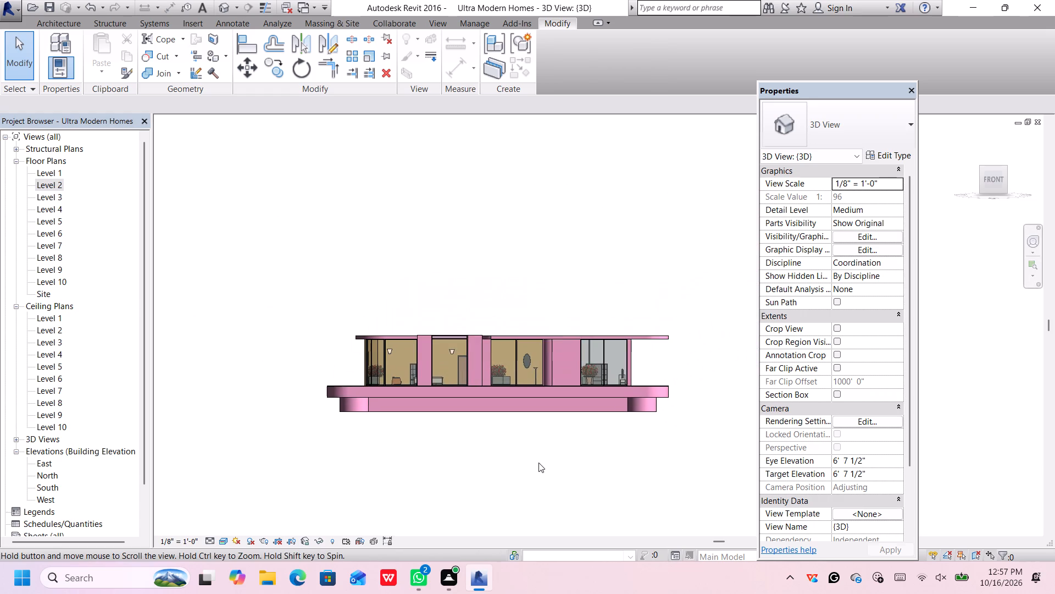
scroll(459, 391, up, 4)
scroll(446, 324, up, 3)
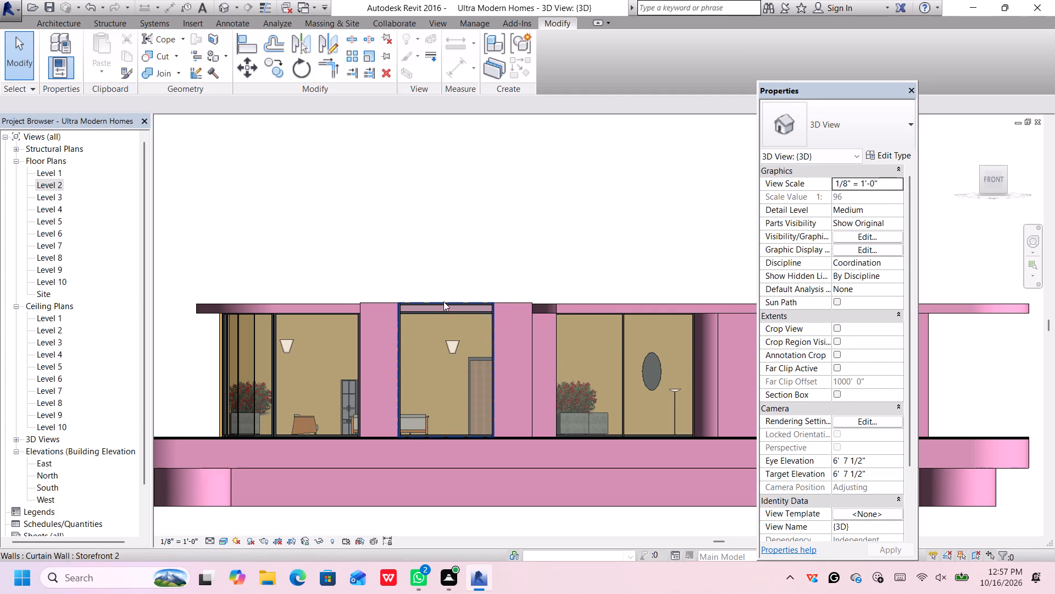
scroll(443, 300, up, 2)
scroll(443, 300, down, 5)
middle_drag(575, 265, 570, 266)
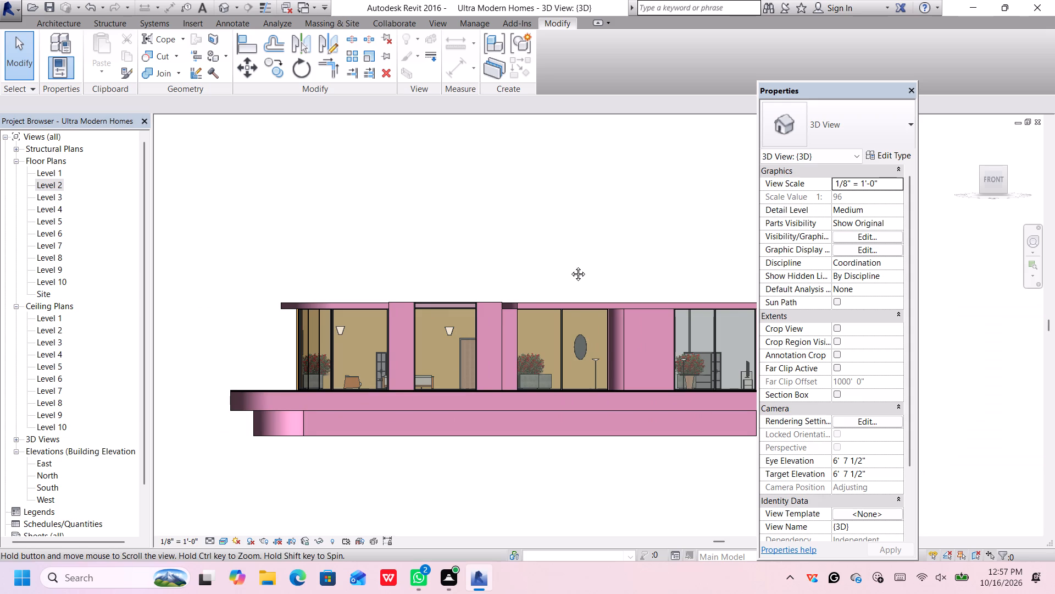
Start a new Generic - 2" floor boundary over the house and set its level to Level 2.
middle_drag(570, 266, 478, 278)
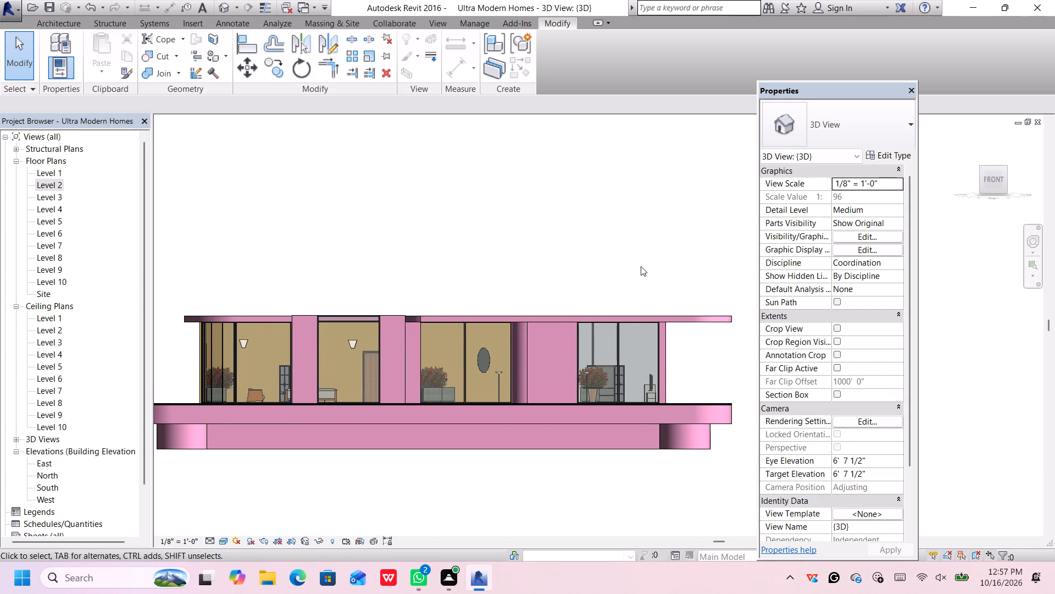
click(981, 169)
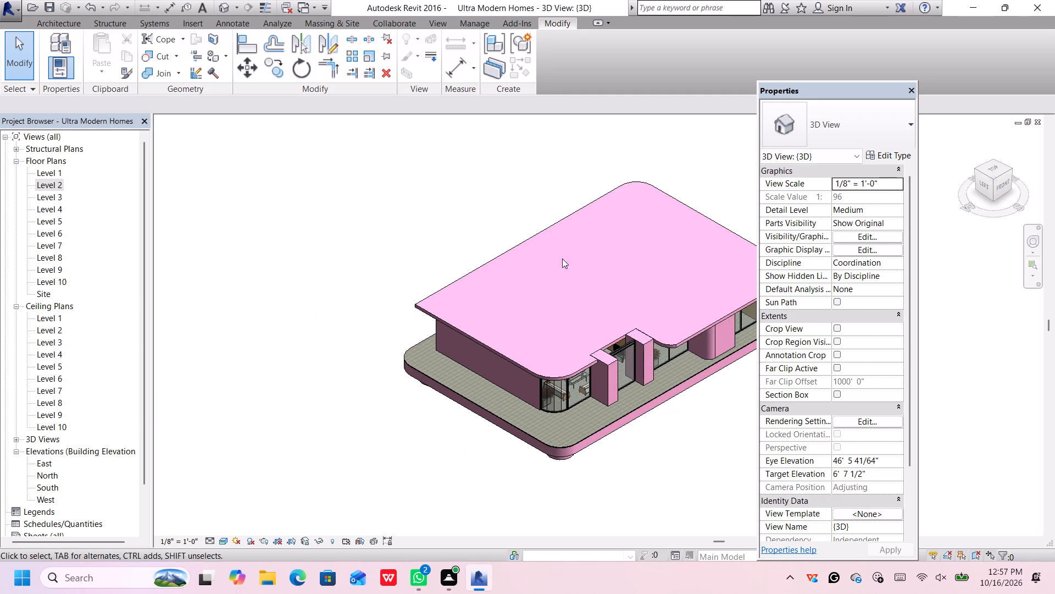
click(60, 23)
click(310, 43)
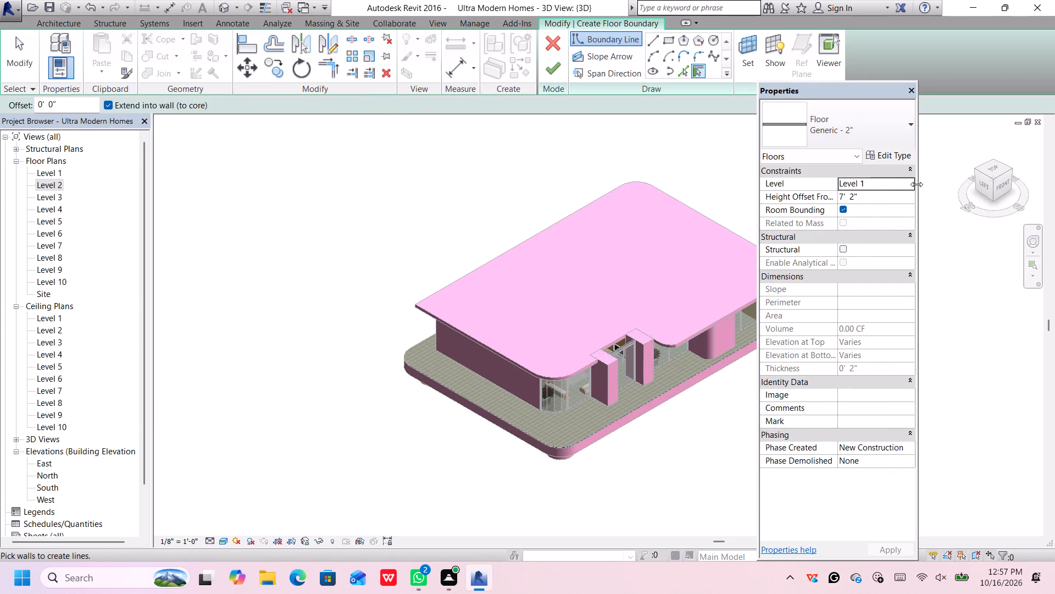
click(906, 182)
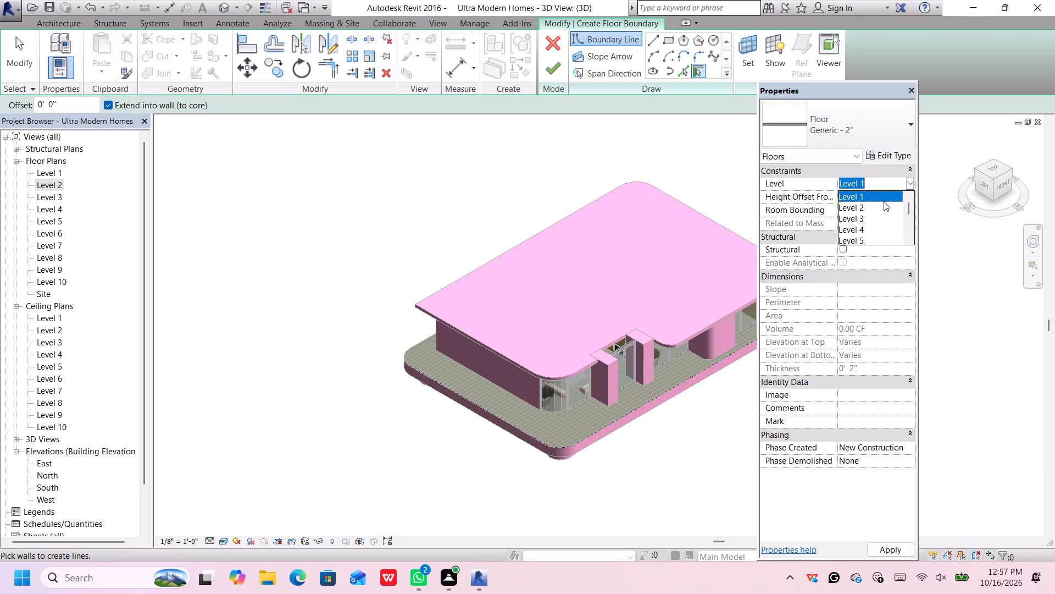
click(882, 205)
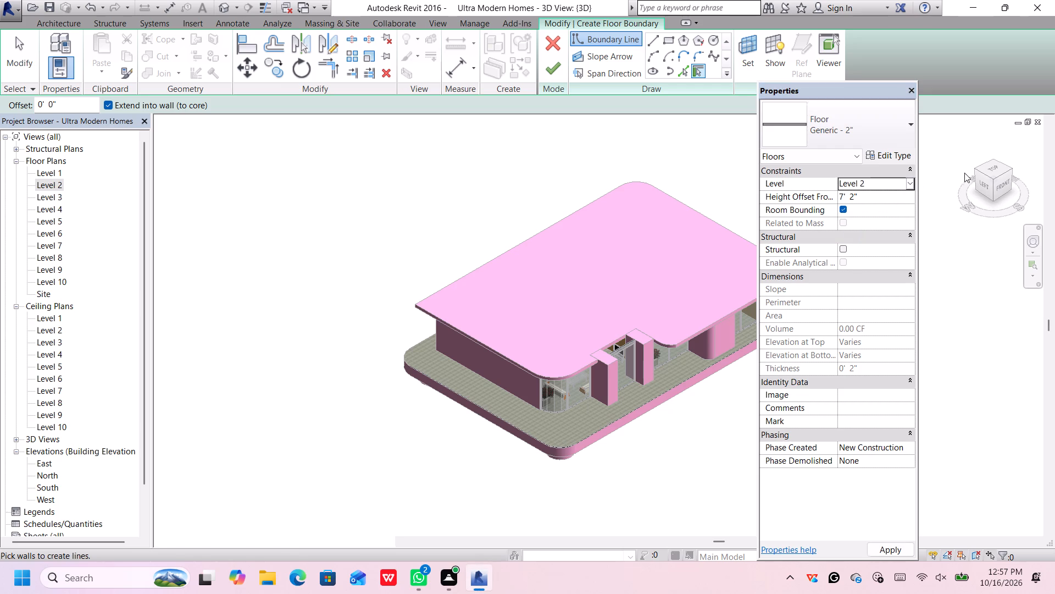
Set the new floor's height offset from Level 2 to 1', dismissing the notification and the value message.
click(995, 170)
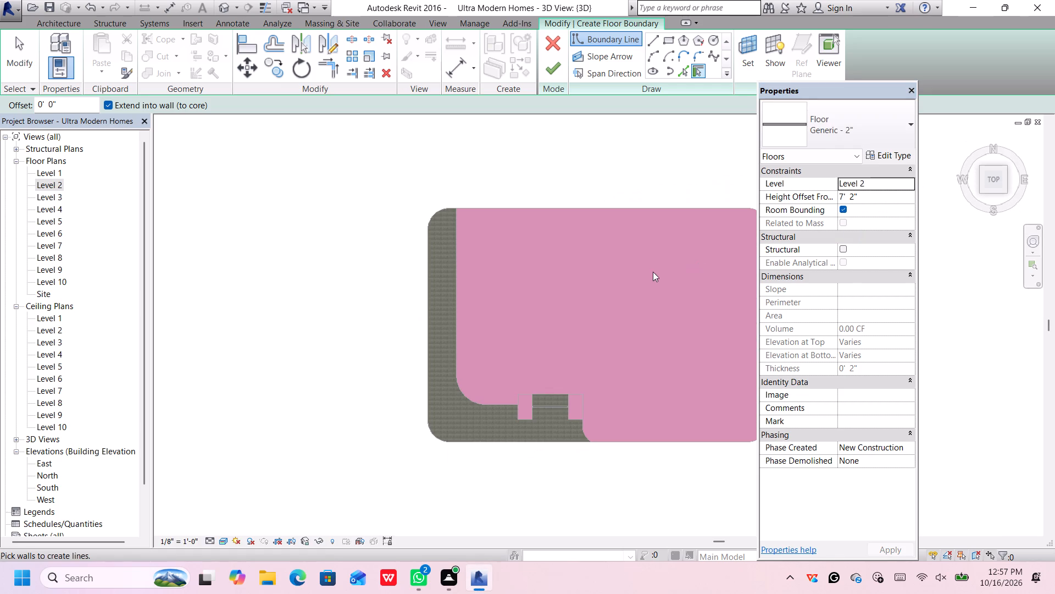
scroll(709, 179, down, 2)
middle_drag(707, 179, 572, 190)
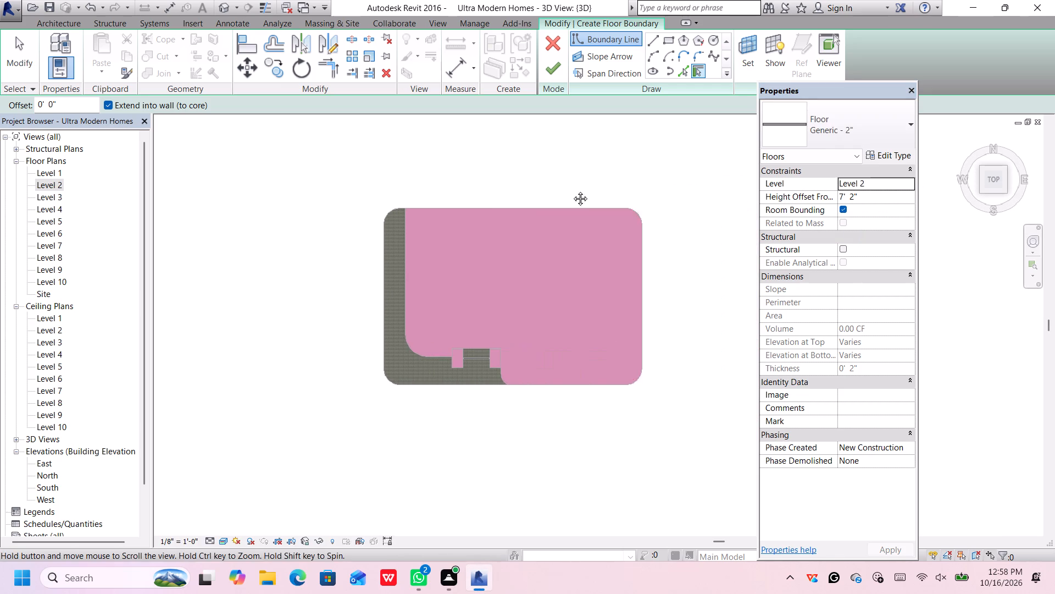
middle_drag(572, 190, 571, 190)
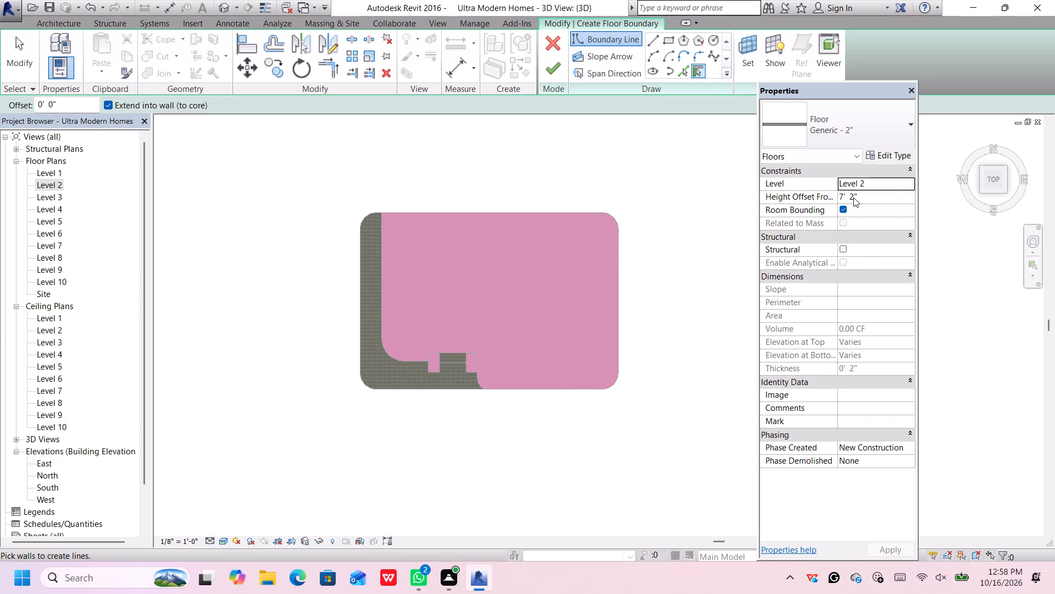
scroll(853, 197, up, 4)
click(867, 199)
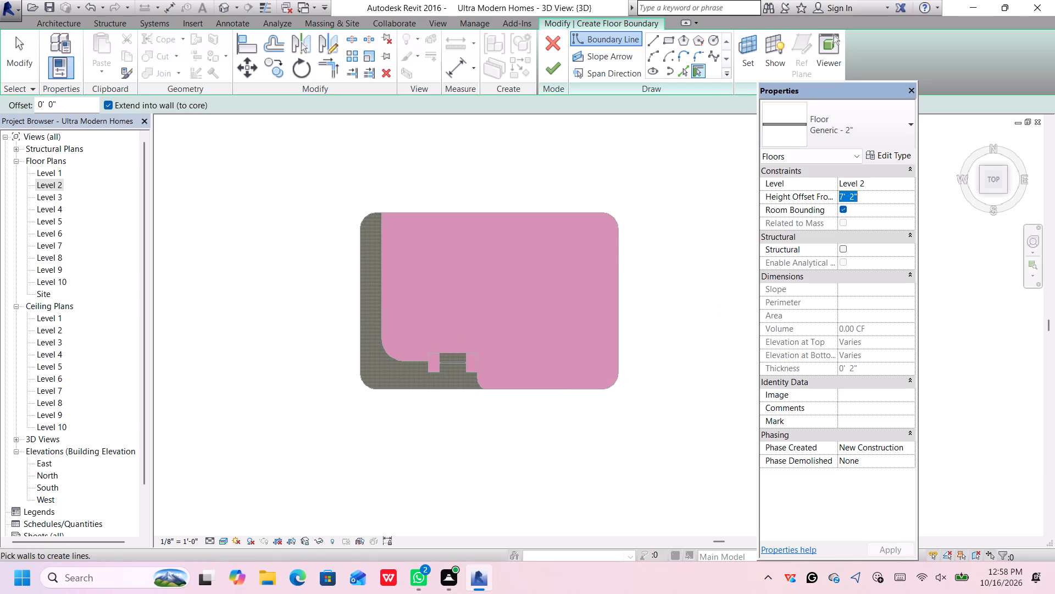
key(BackSpace)
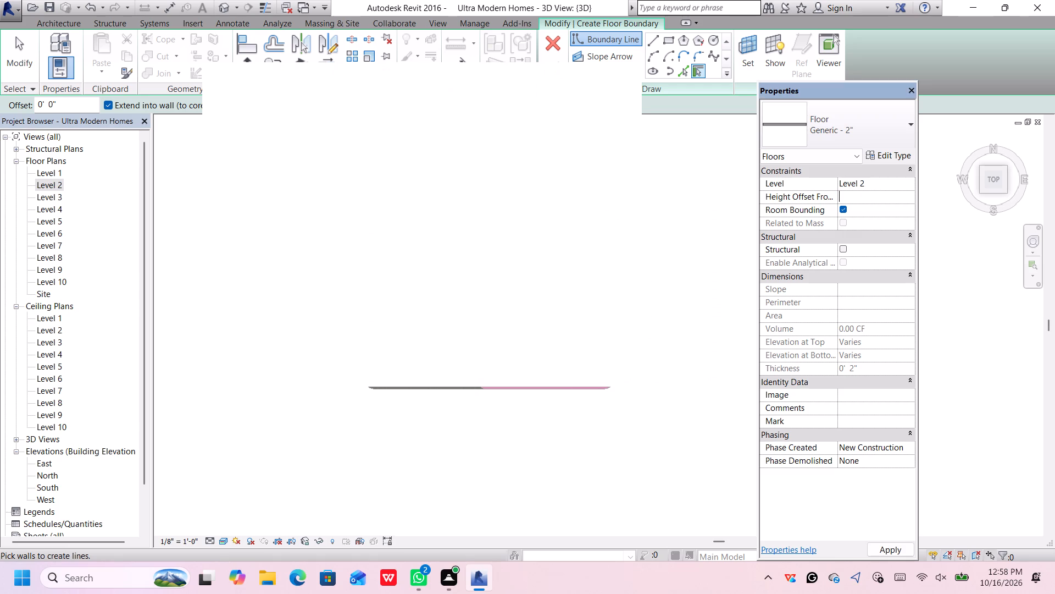
click(615, 79)
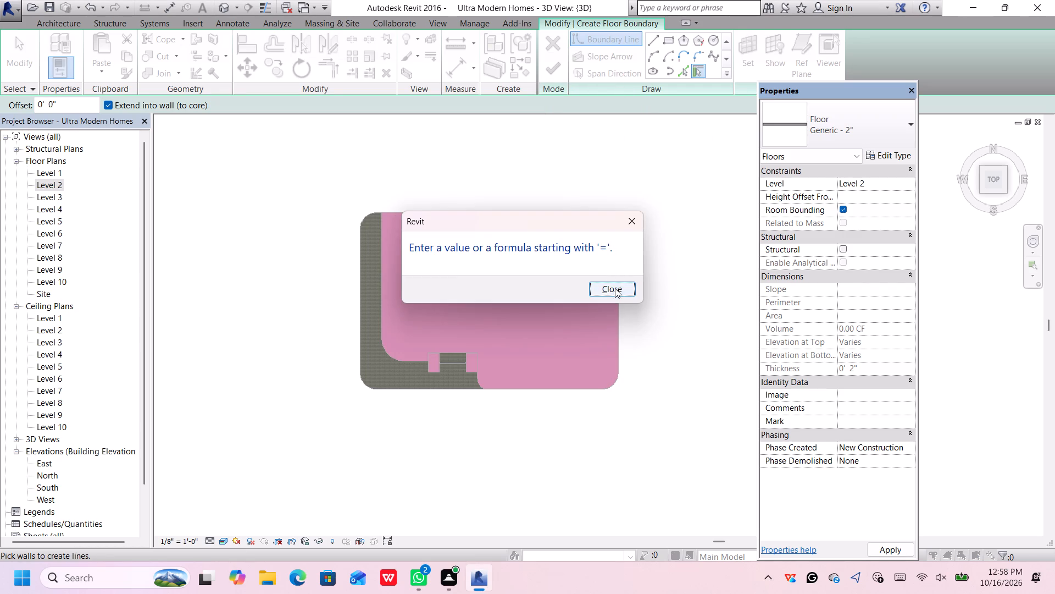
click(614, 288)
click(871, 195)
key(BackSpace)
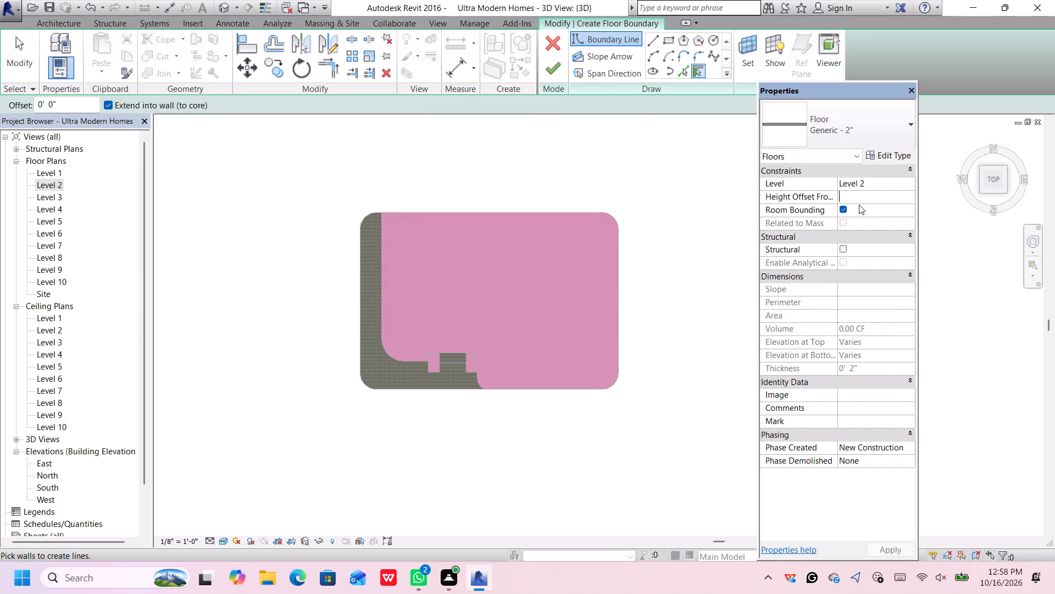
key(1)
key(apostrophe)
key(Return)
Draw an 81' boundary line along the slab's rear (north) edge and a 6' radius arc around the northeast corner.
scroll(638, 241, up, 5)
scroll(637, 238, down, 2)
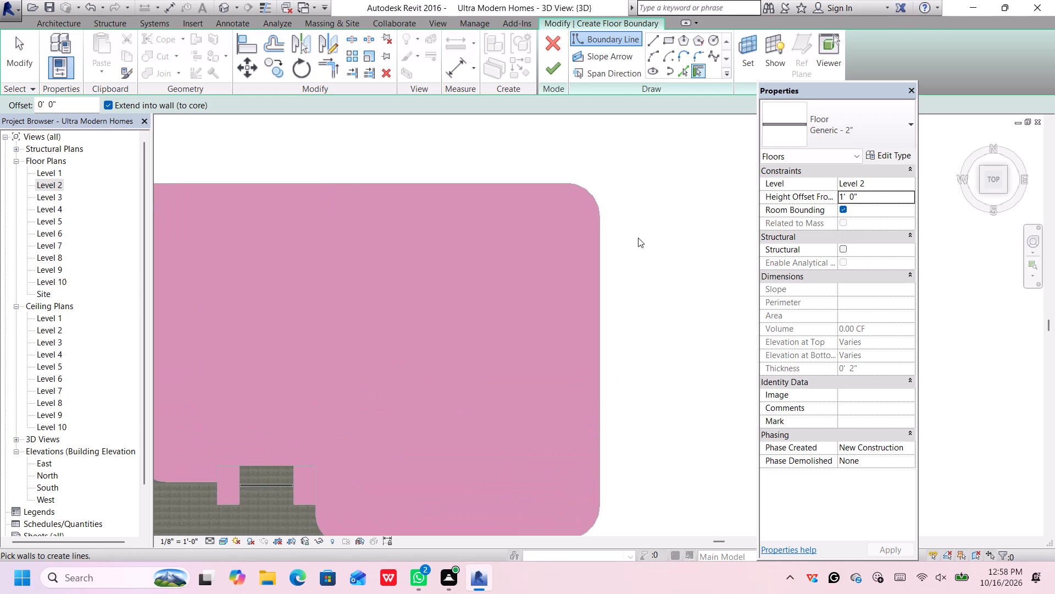
scroll(638, 238, down, 1)
middle_drag(638, 238, 658, 253)
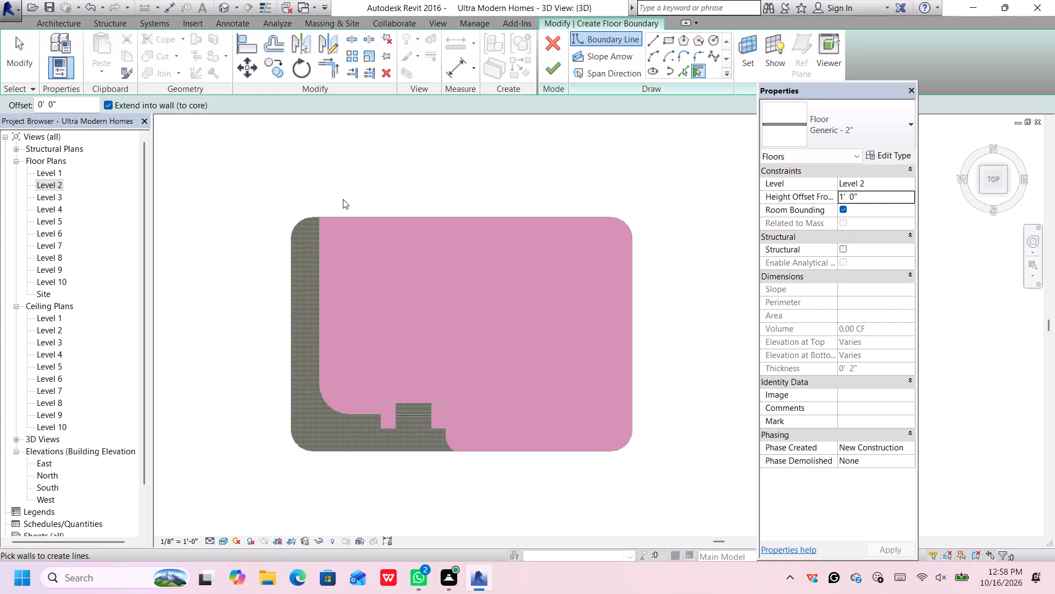
click(654, 37)
scroll(328, 228, up, 4)
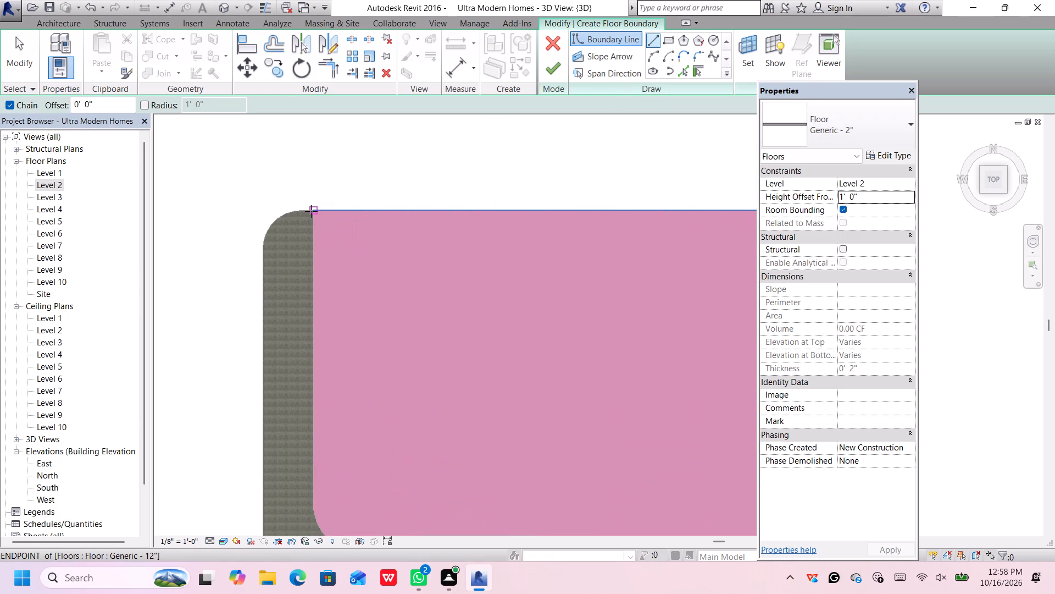
click(313, 209)
scroll(428, 201, down, 6)
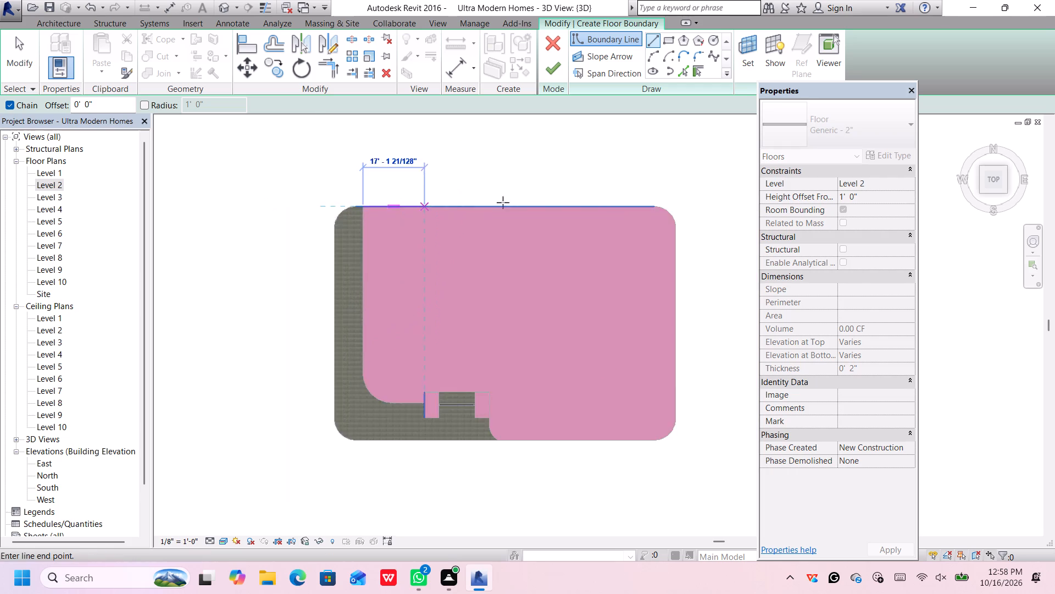
scroll(585, 201, up, 4)
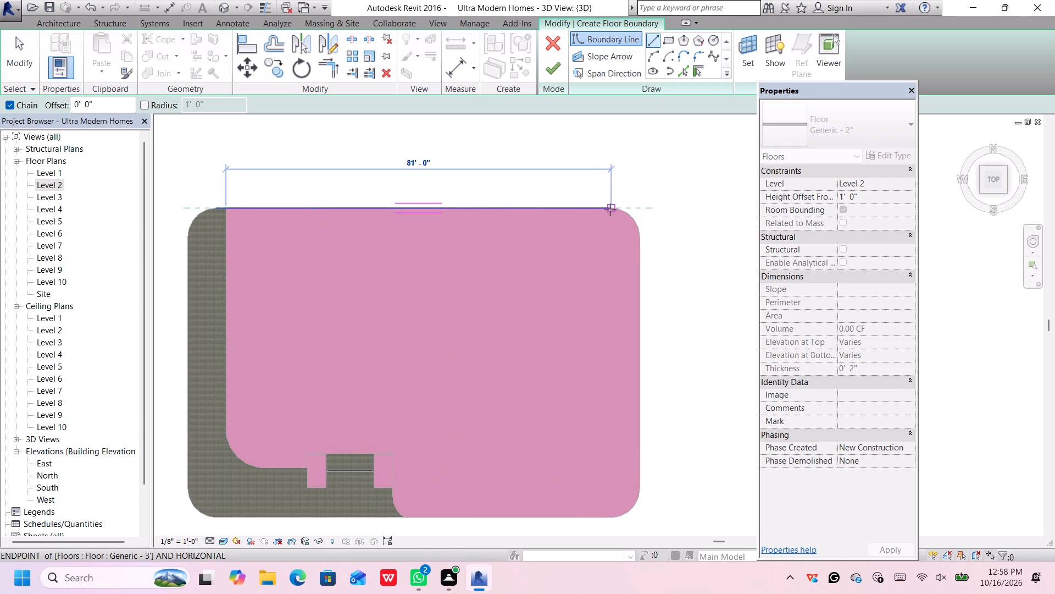
click(610, 208)
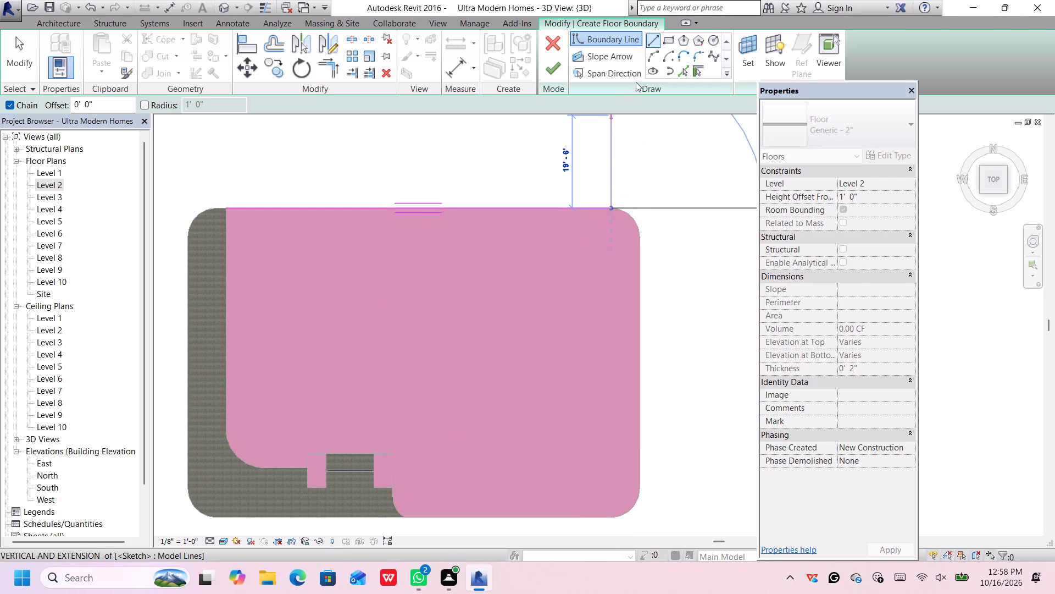
click(651, 60)
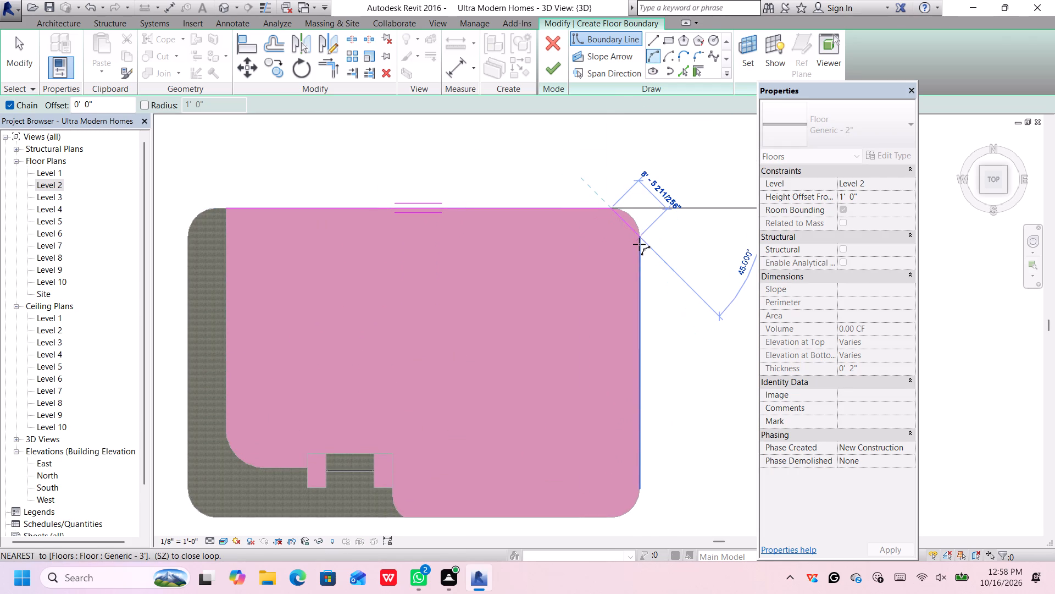
click(638, 237)
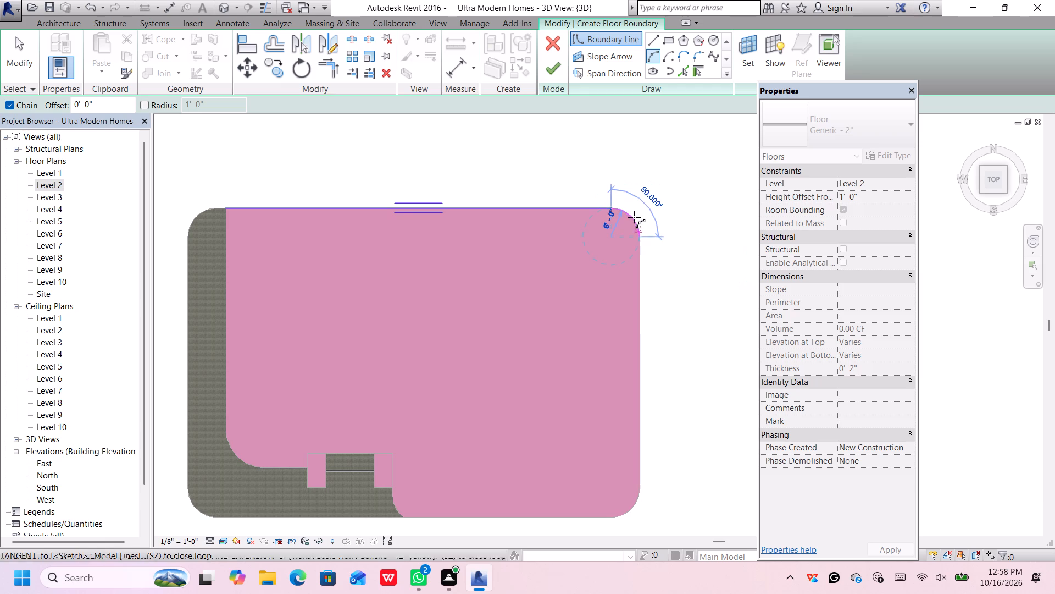
click(632, 216)
Continue the boundary with a 53' line along the slab's east edge and a 6' radius arc around the southeast corner.
scroll(645, 282, down, 2)
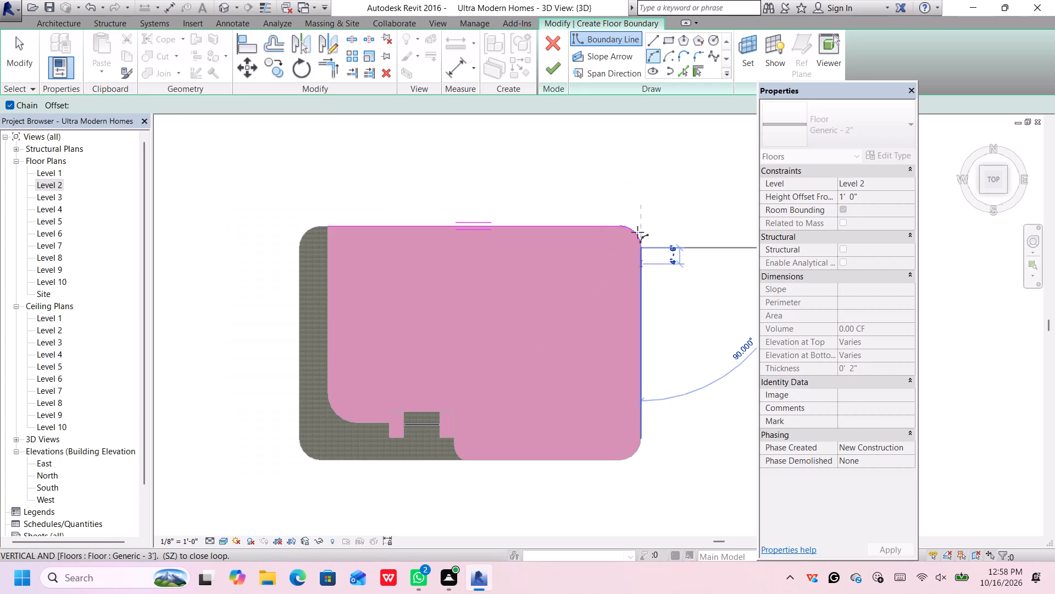
click(655, 36)
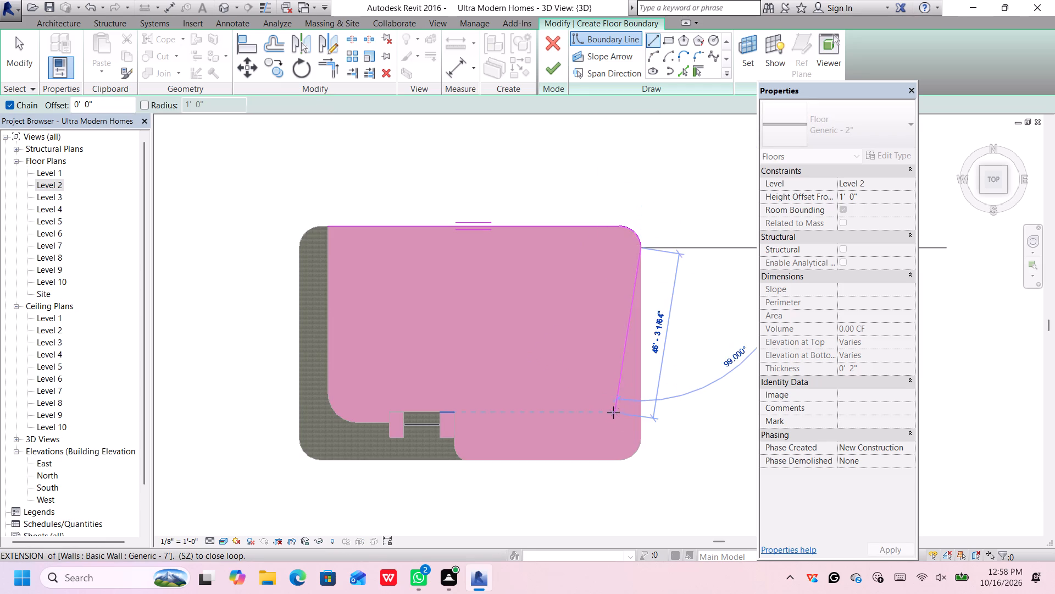
click(640, 437)
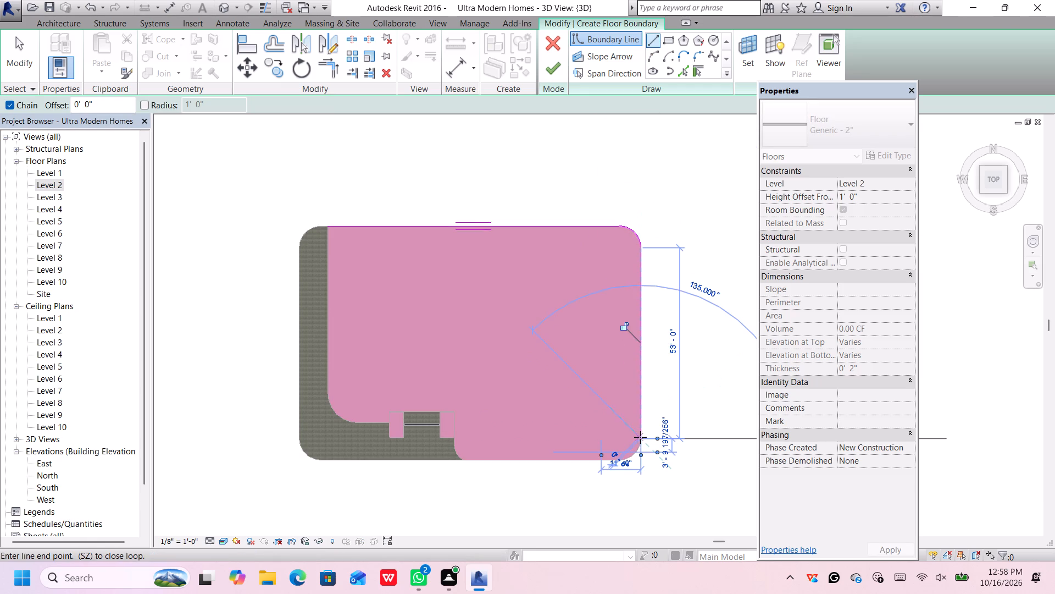
scroll(608, 463, up, 5)
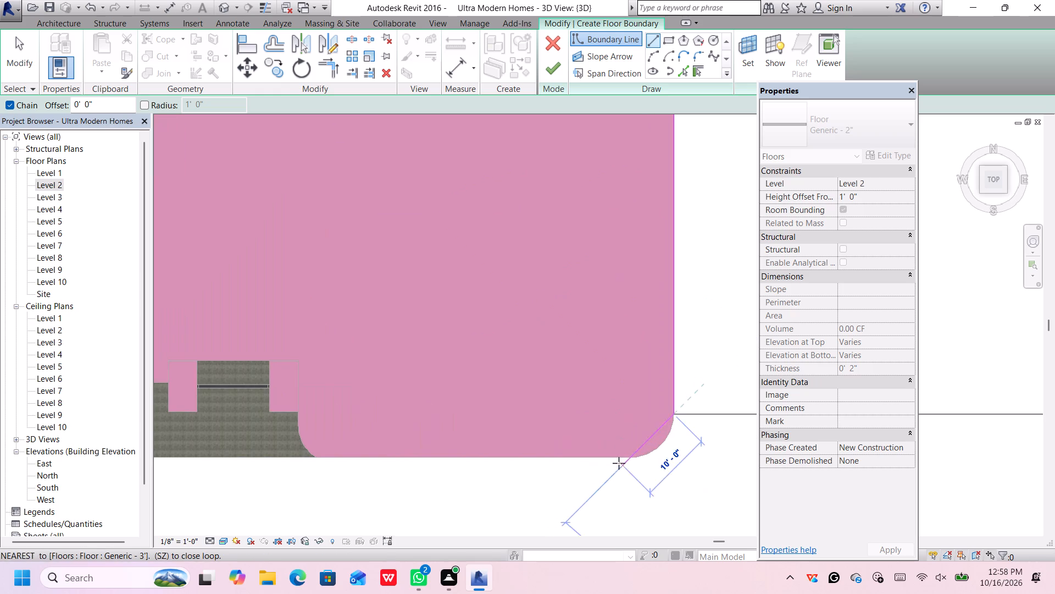
middle_drag(639, 469, 580, 454)
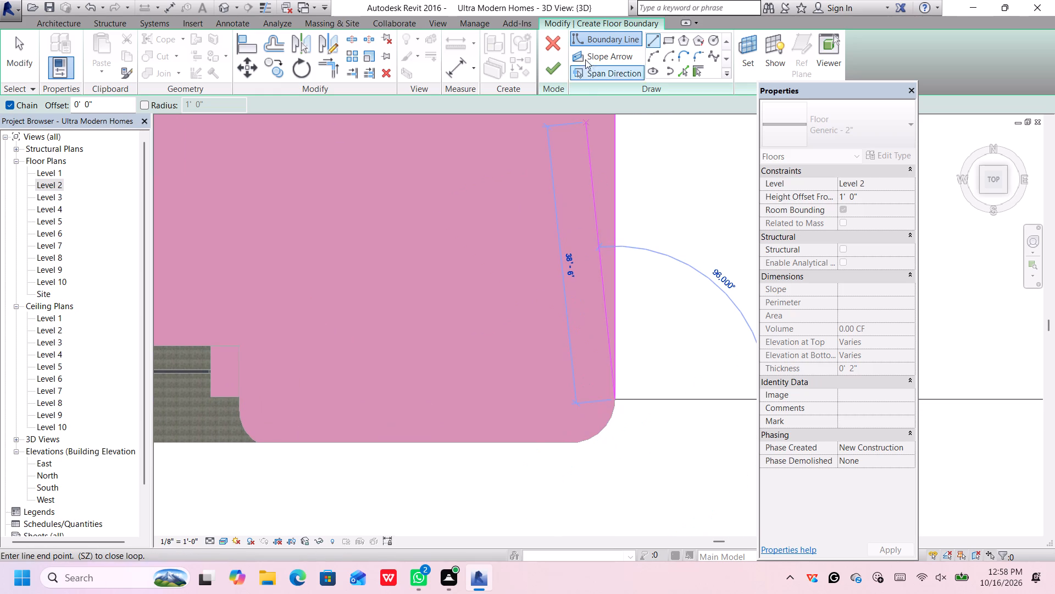
click(649, 54)
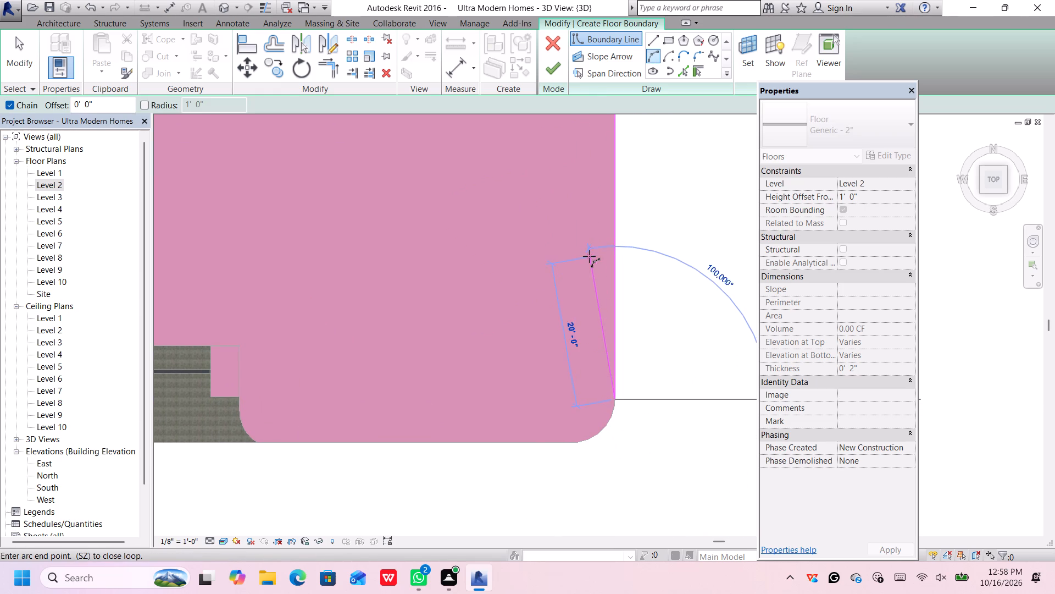
click(570, 441)
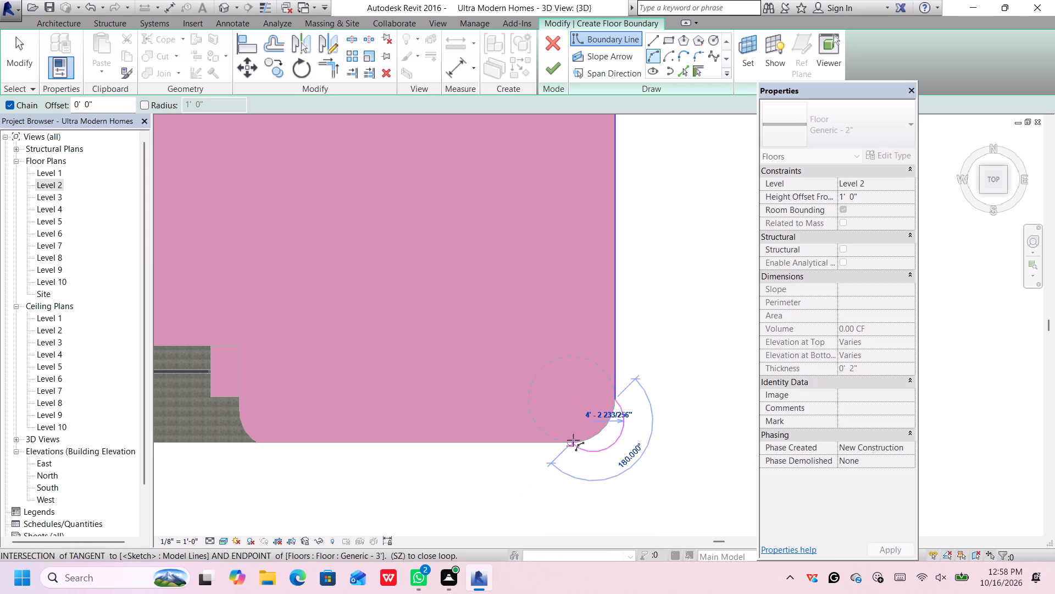
click(599, 425)
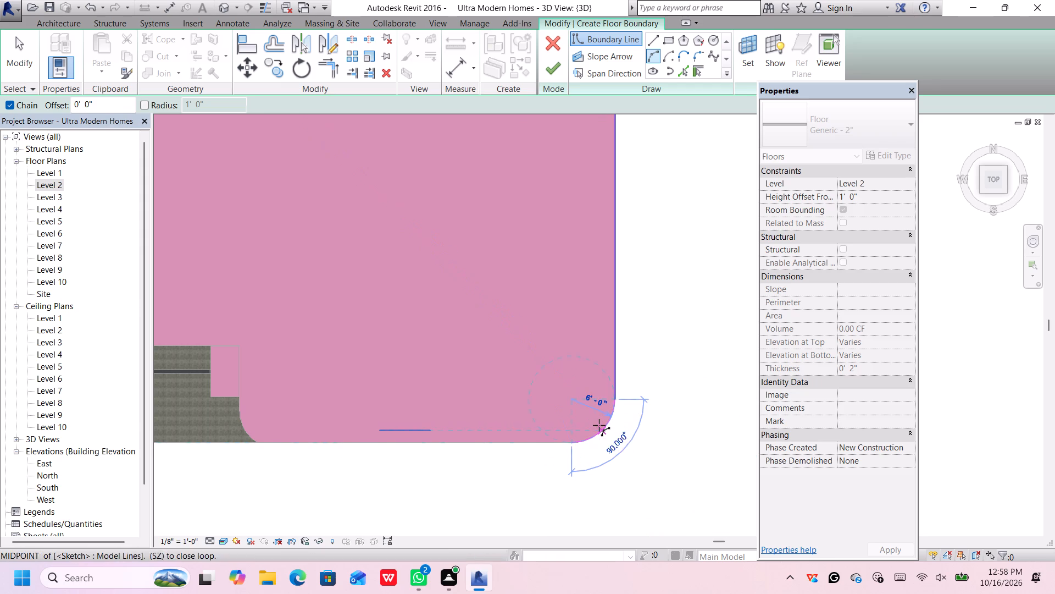
Draw the front (south) boundary line about 43'-5" long, from the southeast arc to the slab's curved corner beside the entrance.
scroll(462, 439, down, 5)
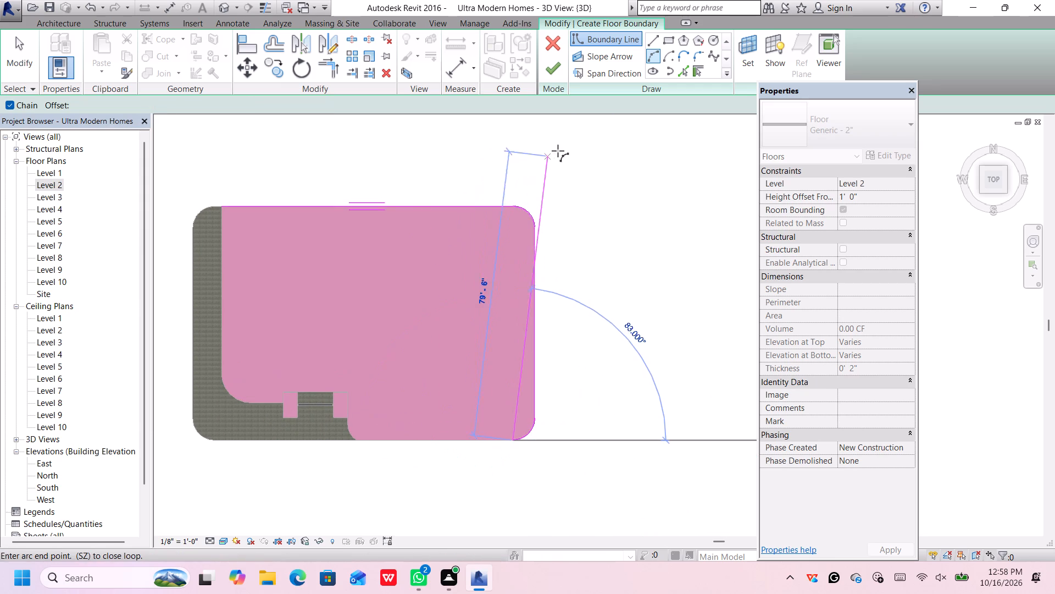
click(652, 40)
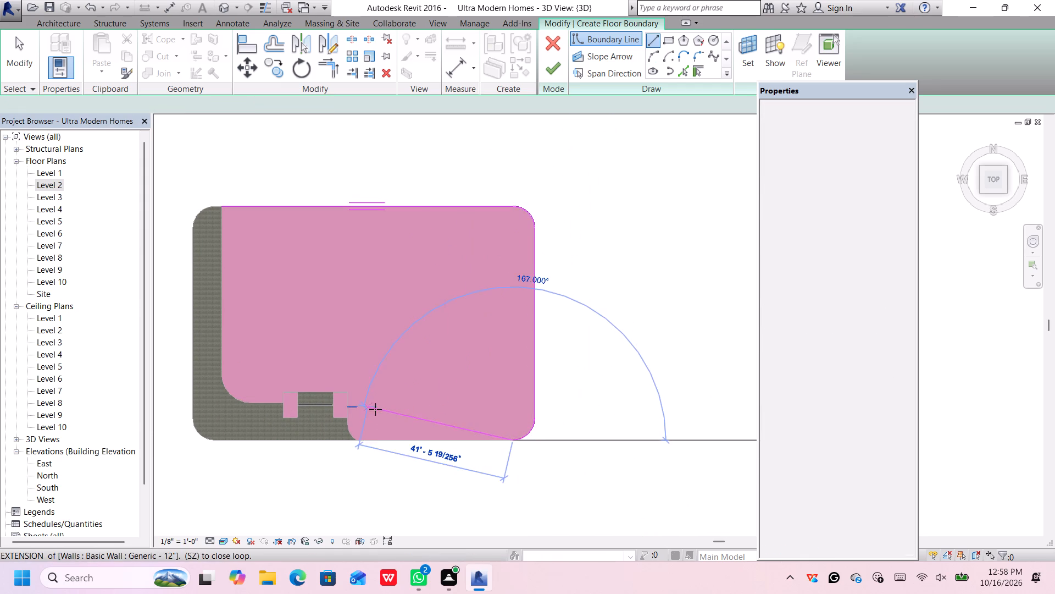
scroll(367, 415, up, 5)
scroll(369, 466, up, 3)
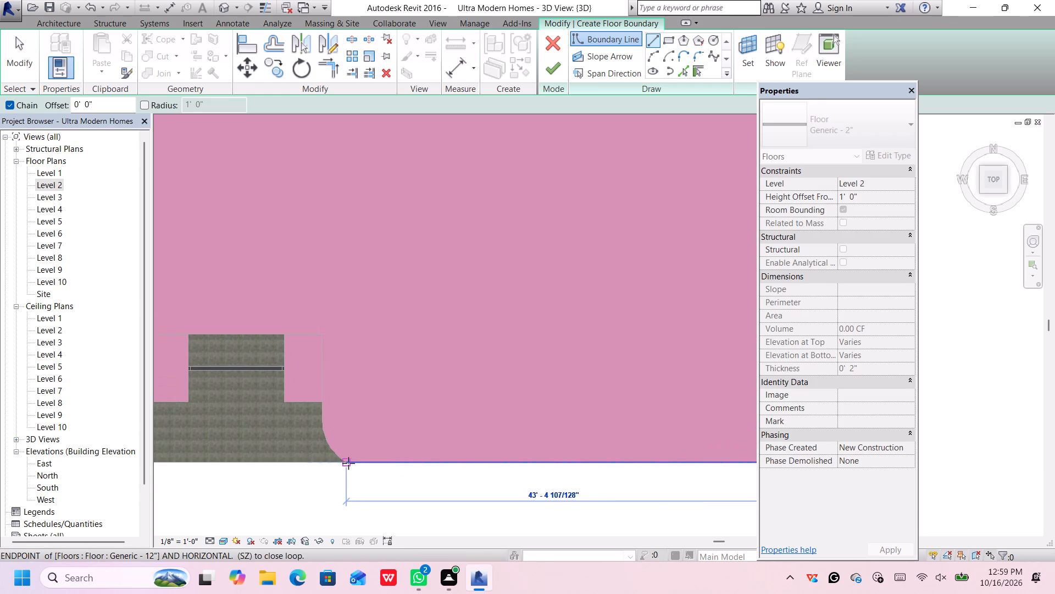
click(346, 461)
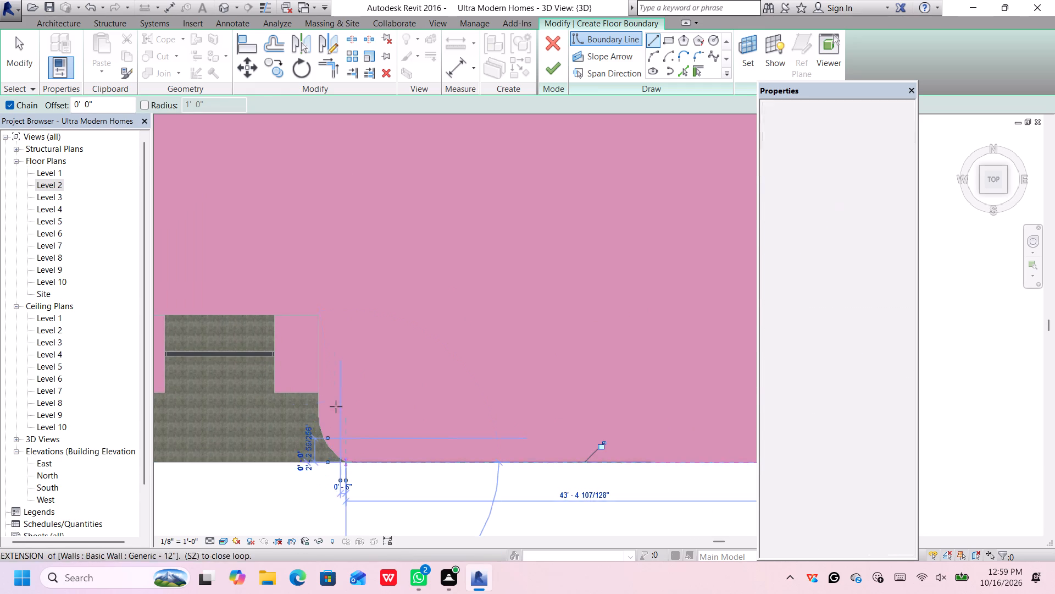
Draw a boundary arc of about 5' radius around the slab's curved corner beside the entrance, dismissing the notification.
click(651, 52)
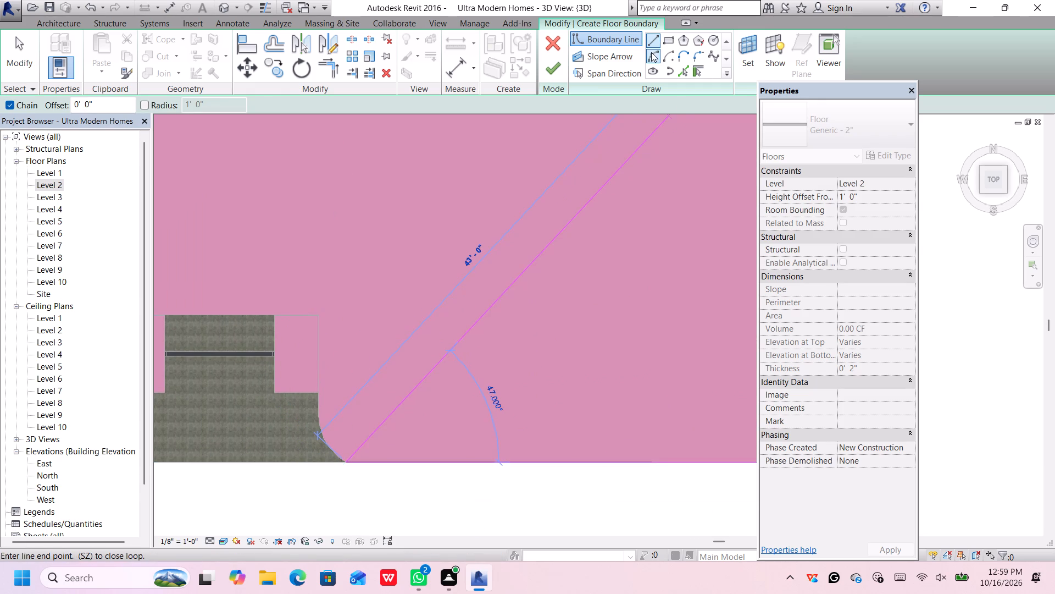
click(327, 419)
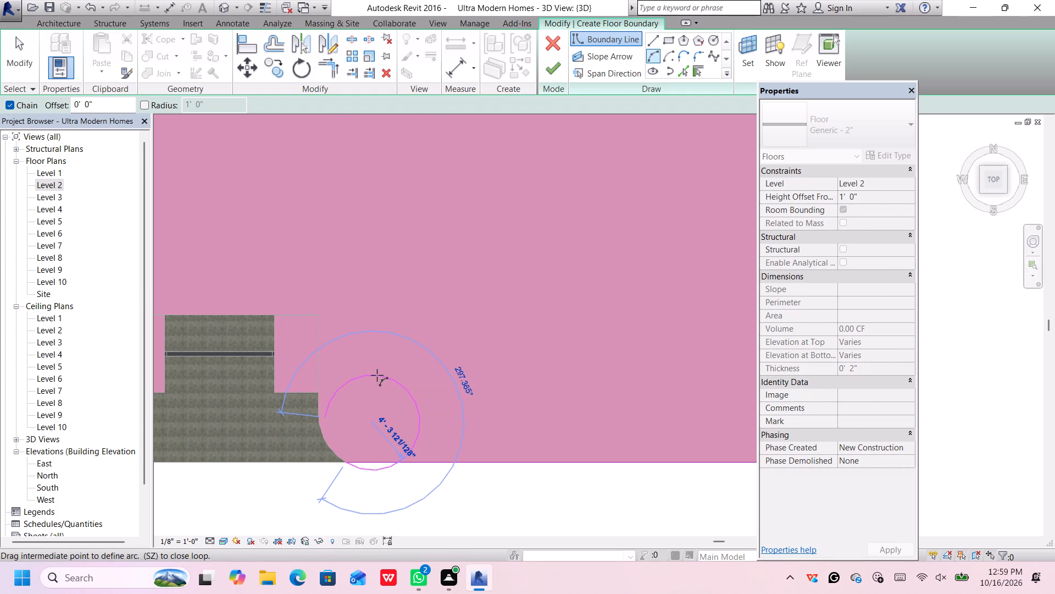
key(Escape)
scroll(347, 459, up, 5)
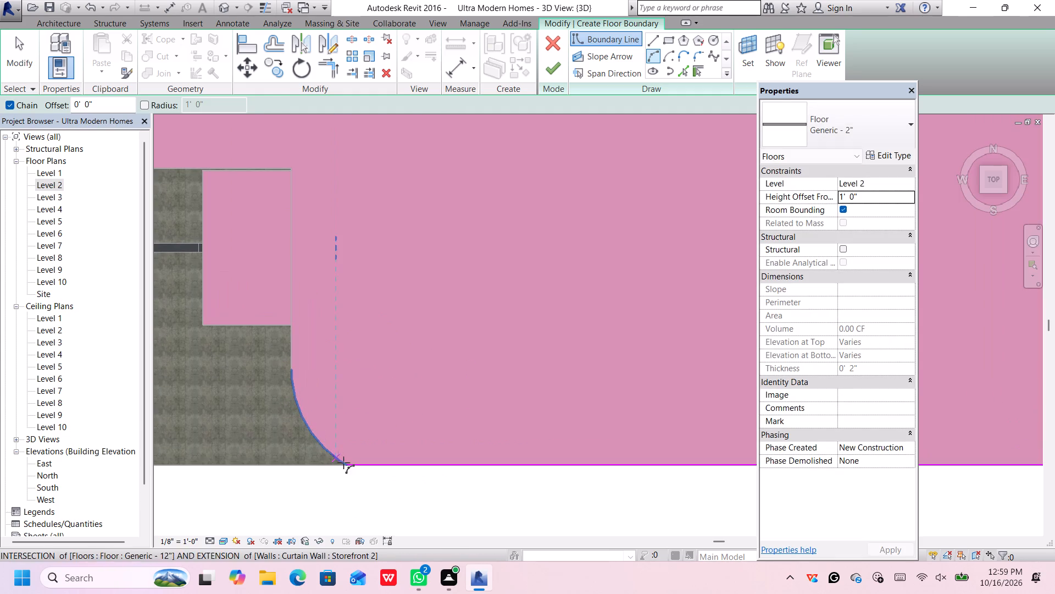
click(345, 465)
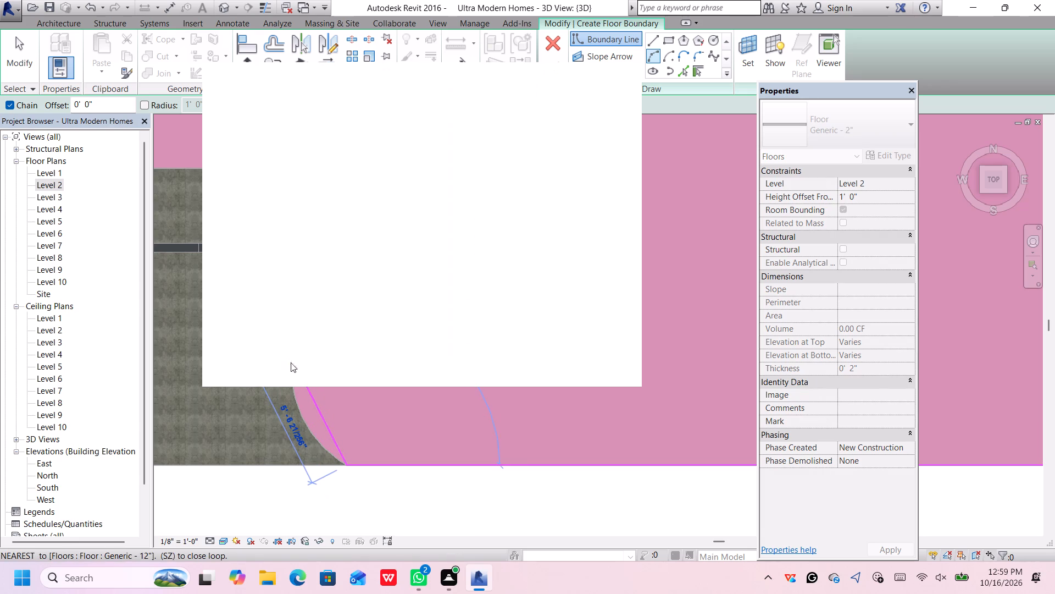
click(617, 79)
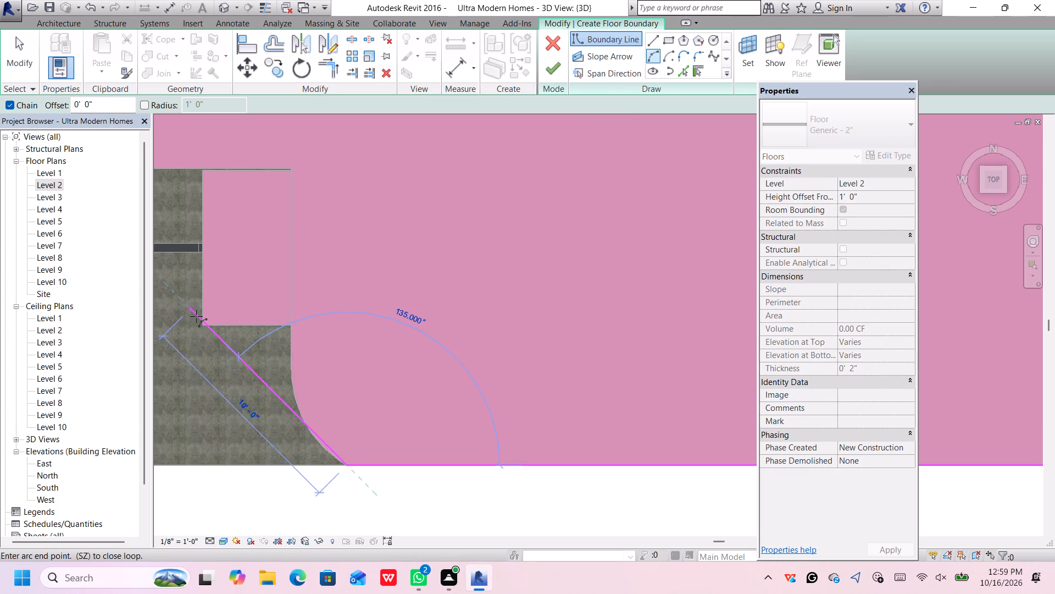
click(292, 368)
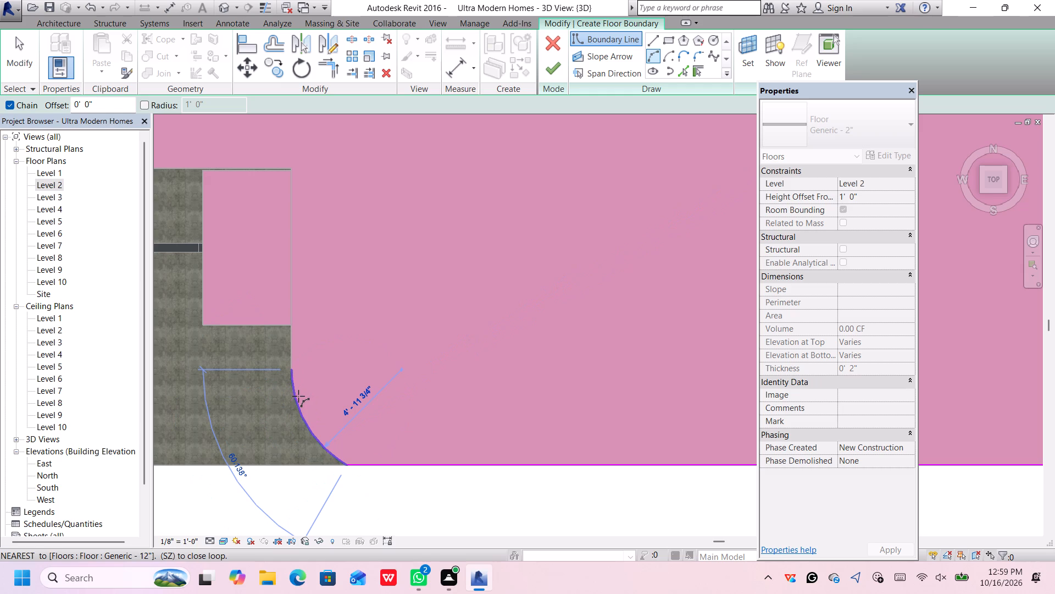
click(298, 396)
Outline the entrance recess with boundary lines: 9' north along the east wall, 18' west behind the walls, and 3' south to the slab edge.
scroll(289, 268, down, 3)
middle_drag(291, 269, 372, 422)
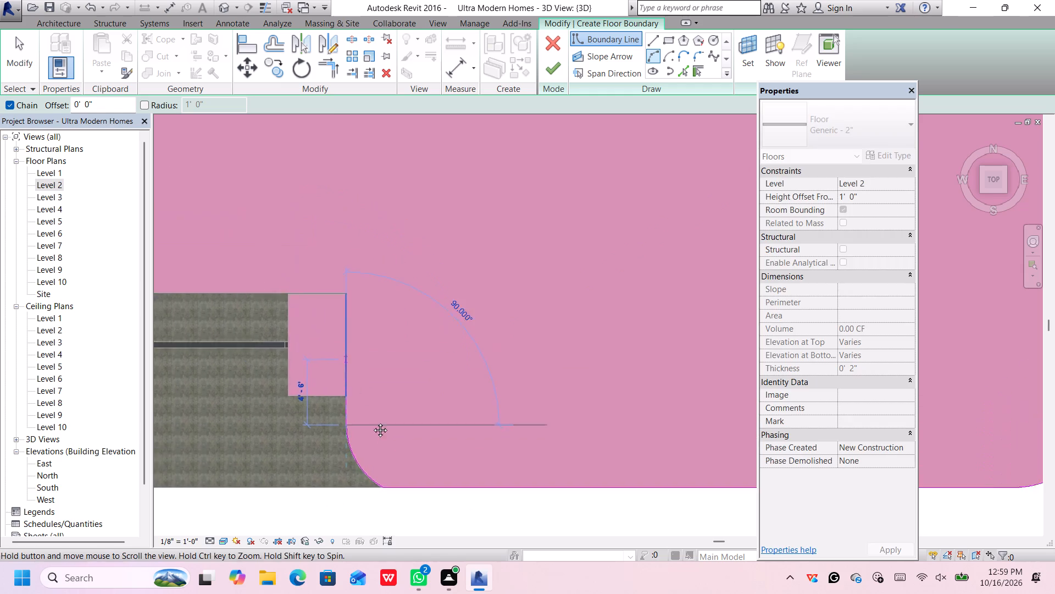
middle_drag(372, 422, 373, 426)
click(656, 40)
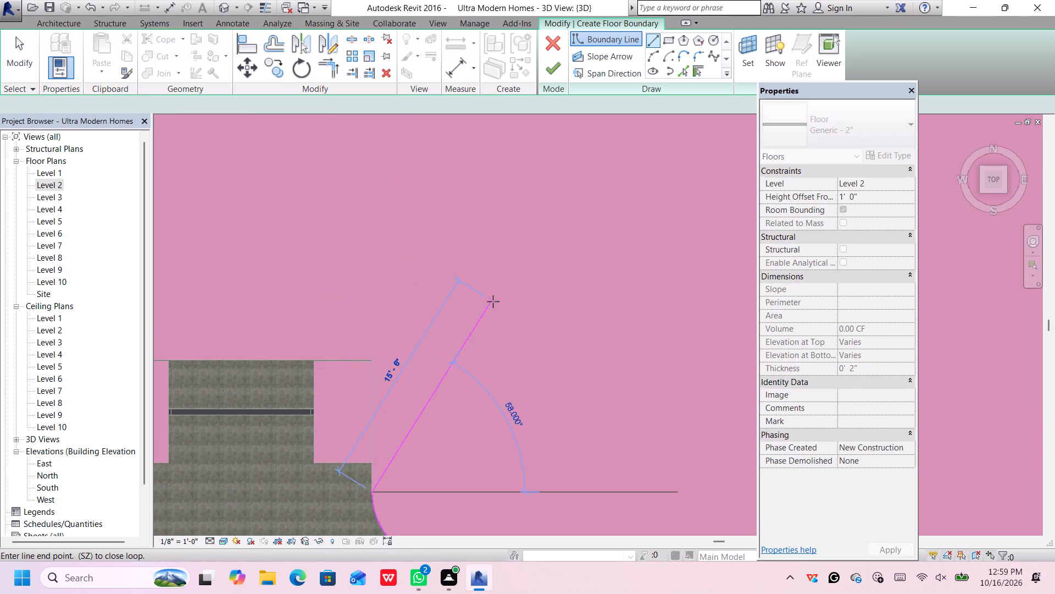
click(371, 360)
scroll(372, 360, down, 6)
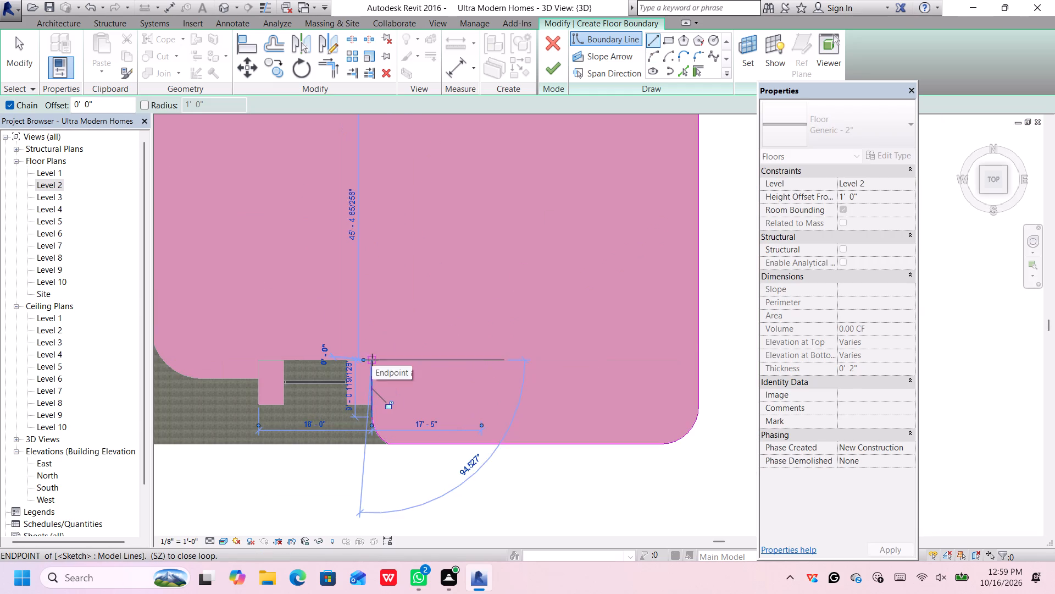
click(259, 358)
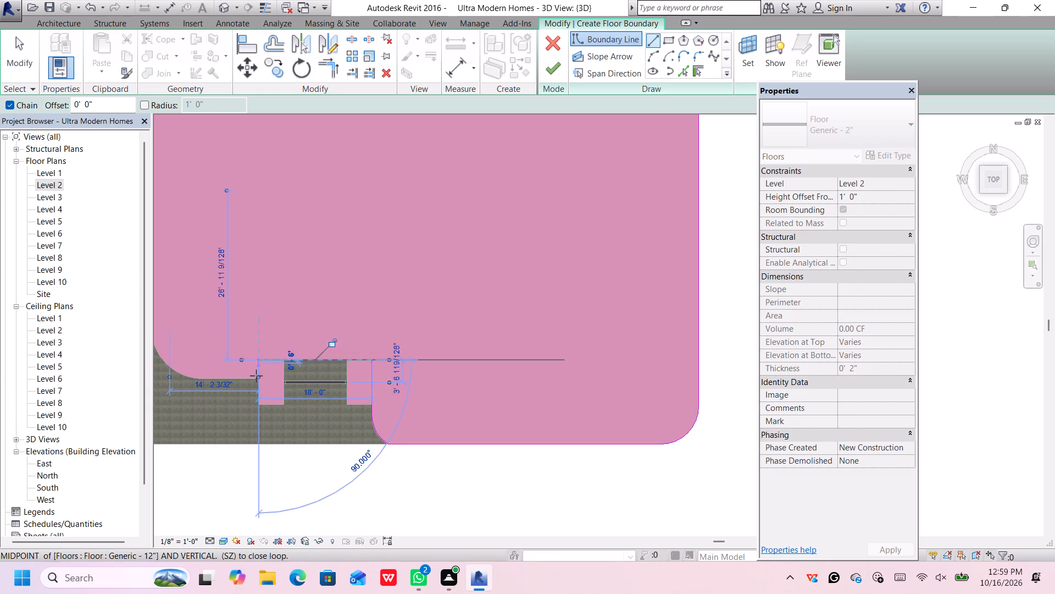
scroll(255, 380, up, 10)
click(268, 375)
Continue the boundary west along the slab's front edge and around its southwest corner with an arc of about 8'-1" radius.
scroll(268, 375, down, 4)
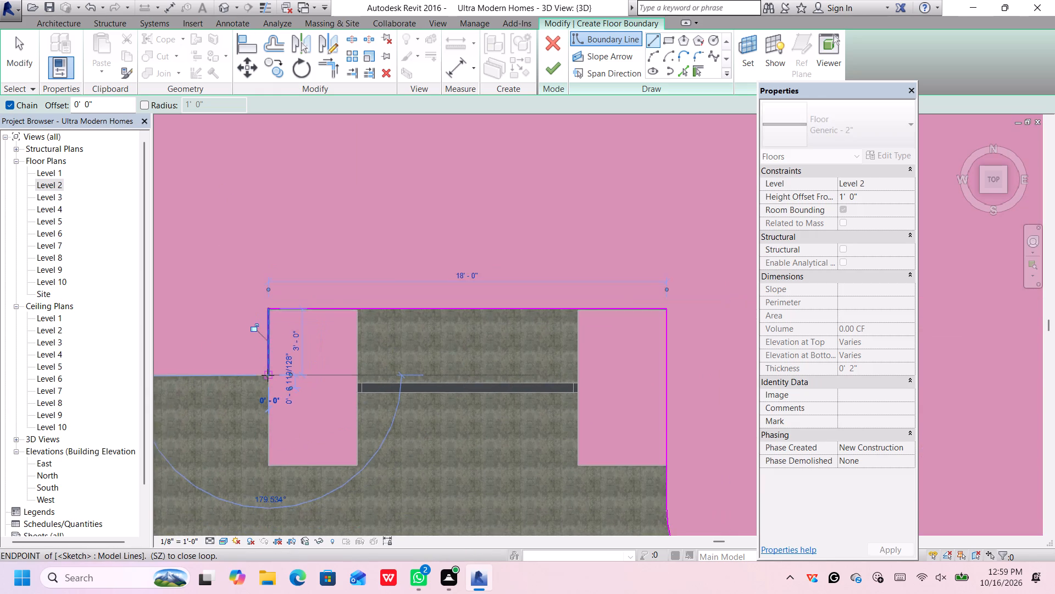
scroll(268, 375, down, 7)
middle_drag(268, 375, 393, 443)
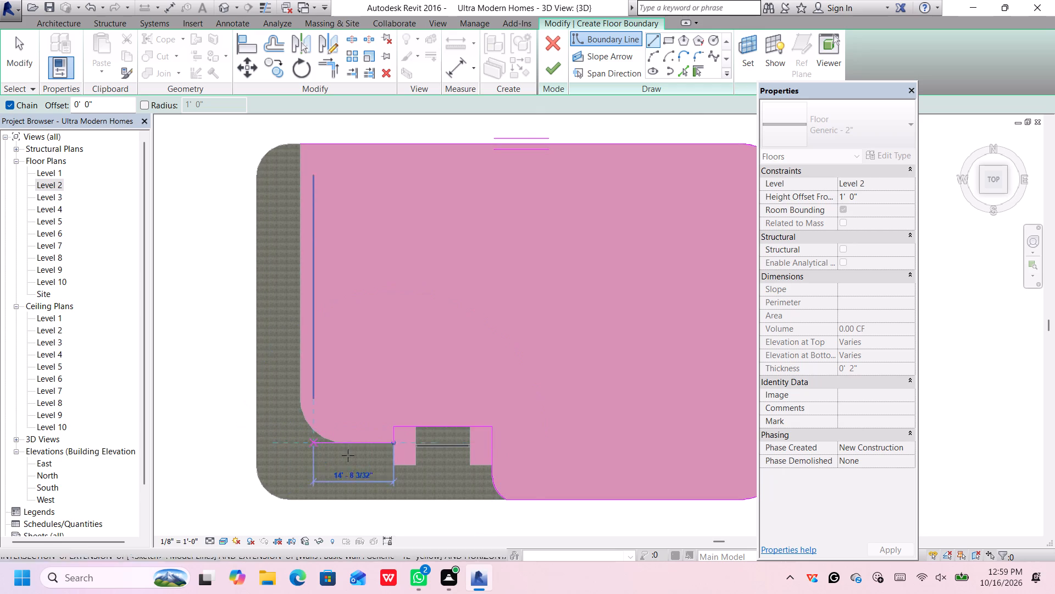
click(341, 443)
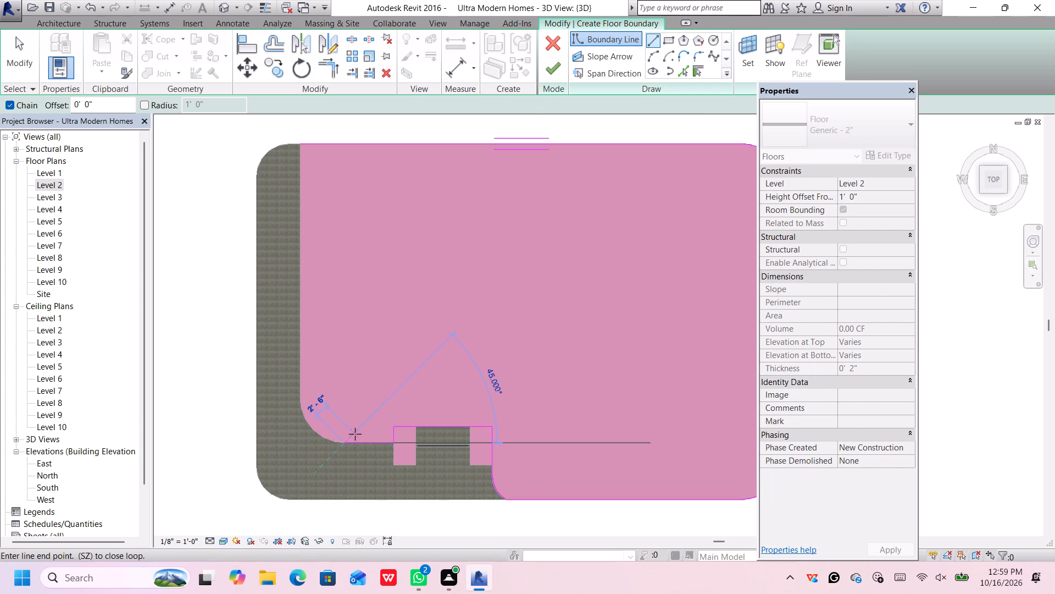
click(648, 58)
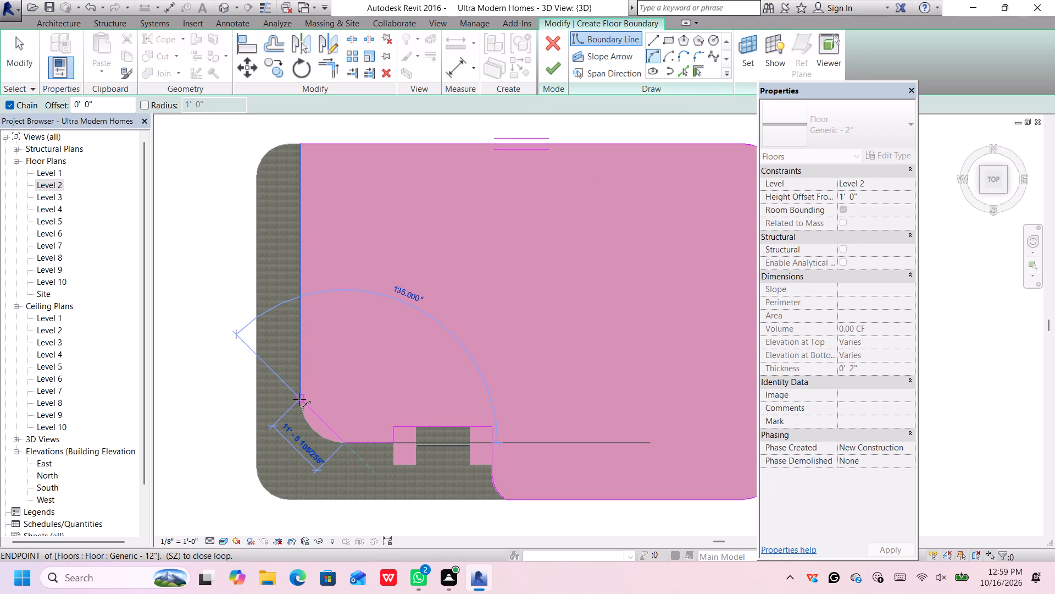
click(299, 399)
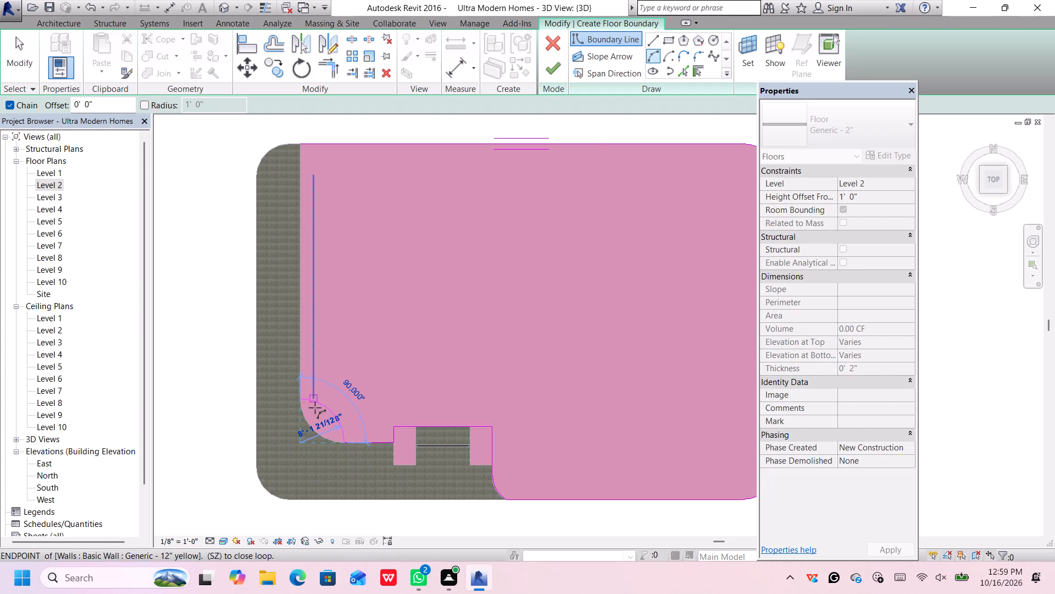
click(313, 422)
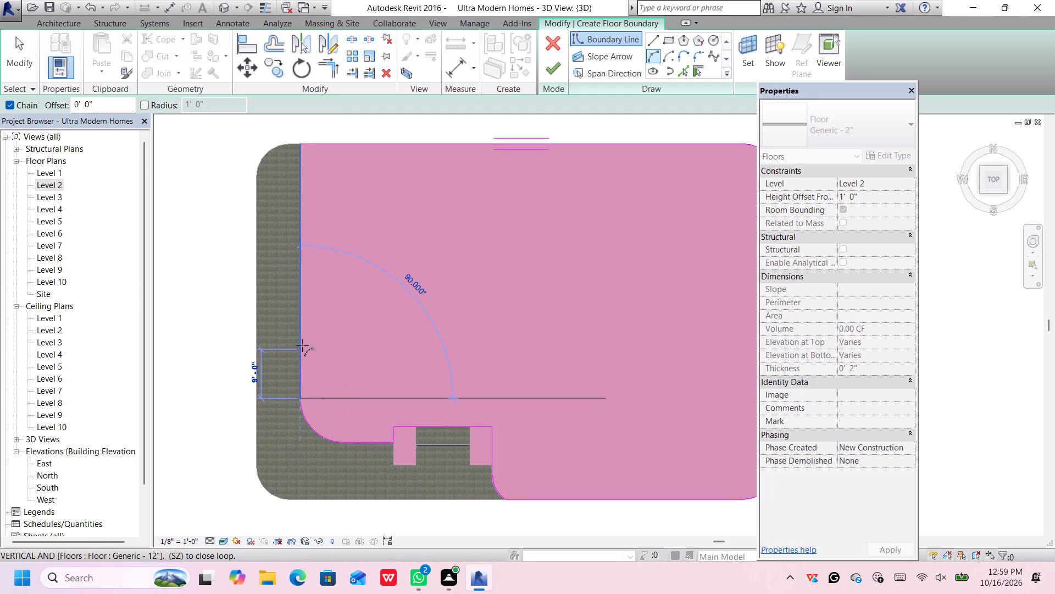
Close the boundary with a line about 46'-6" long along the slab's west edge to the rear line, and finish the floor.
click(652, 38)
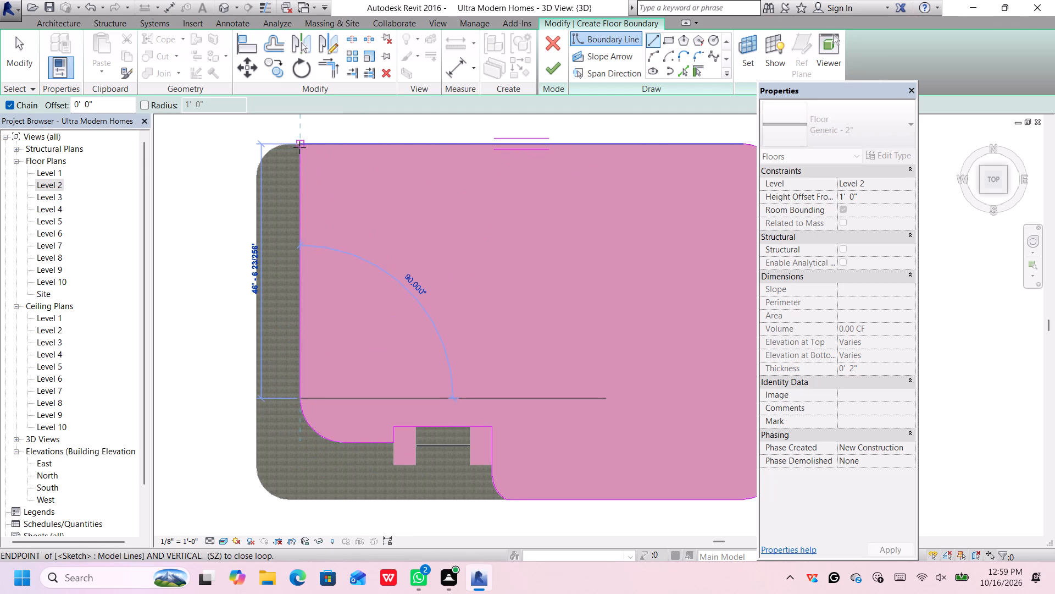
click(299, 143)
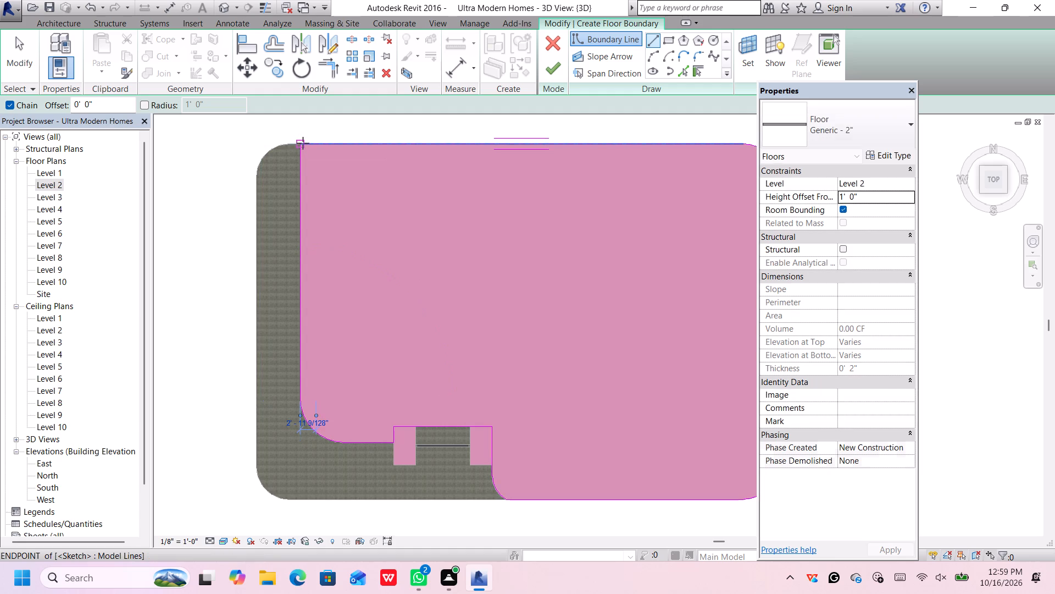
scroll(365, 105, down, 2)
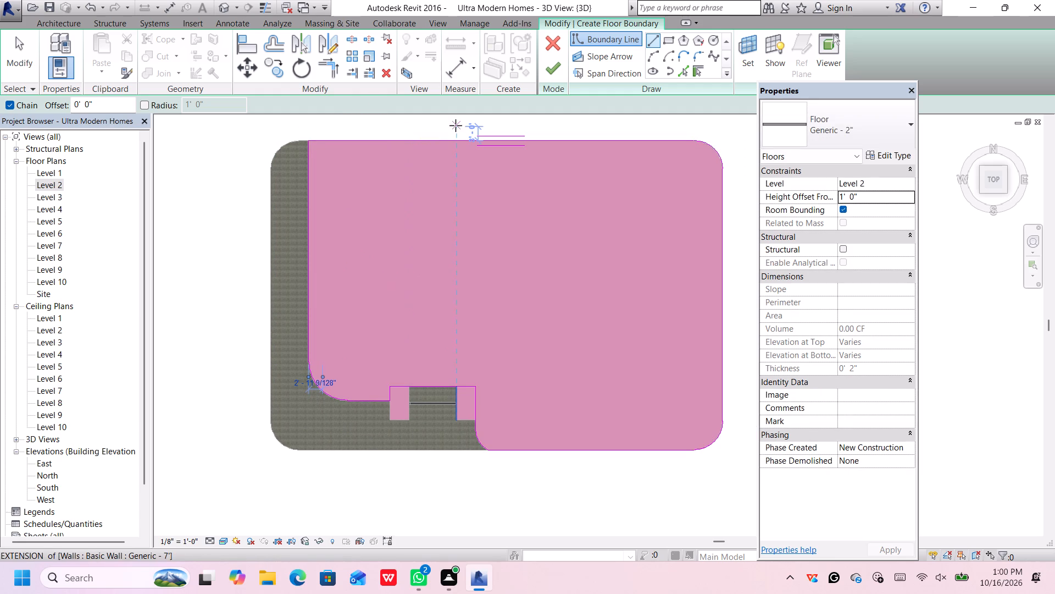
middle_drag(457, 124, 420, 139)
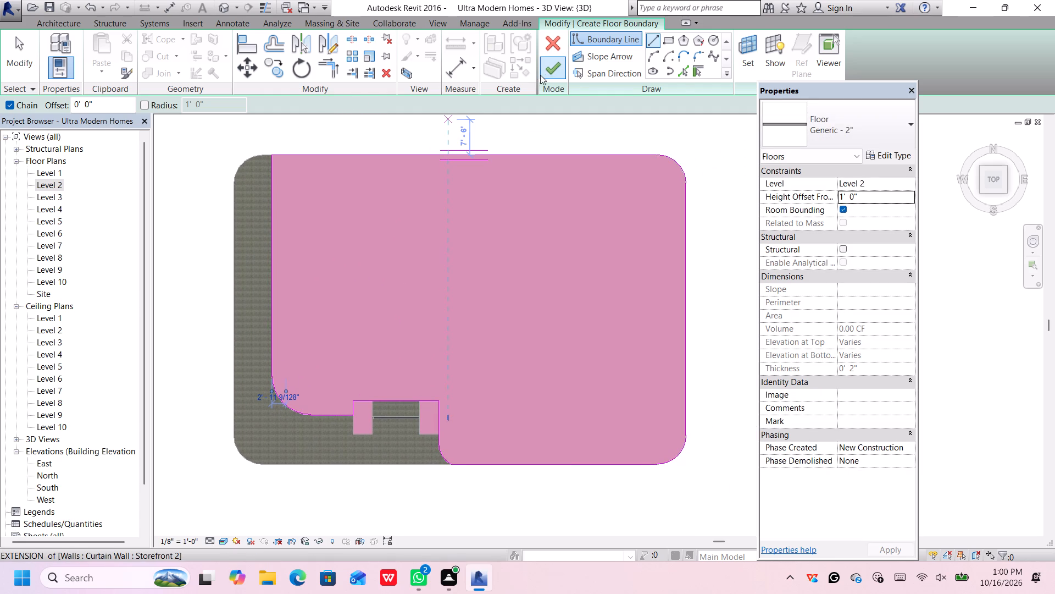
click(540, 76)
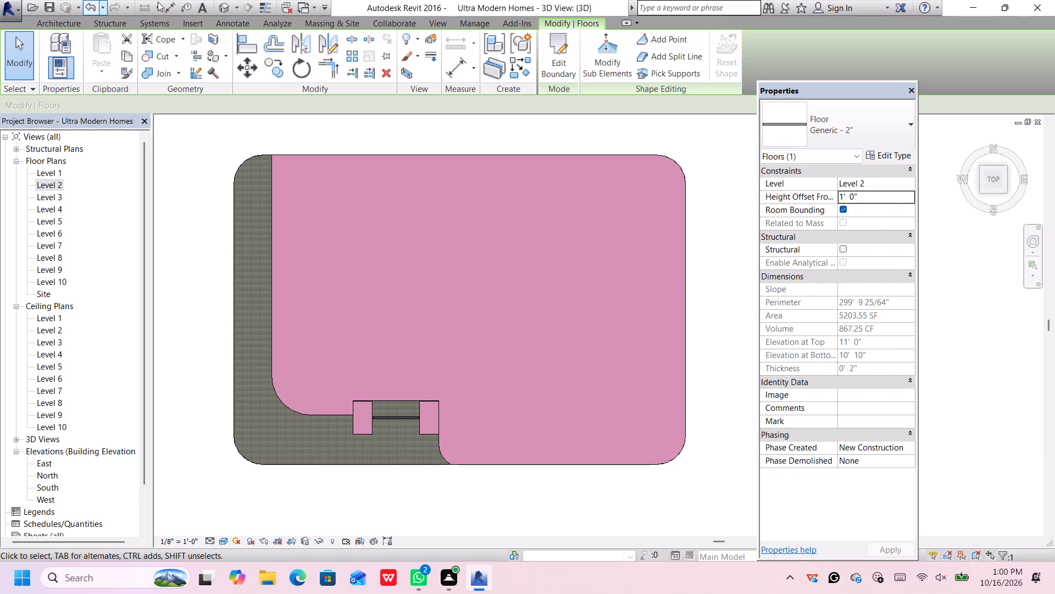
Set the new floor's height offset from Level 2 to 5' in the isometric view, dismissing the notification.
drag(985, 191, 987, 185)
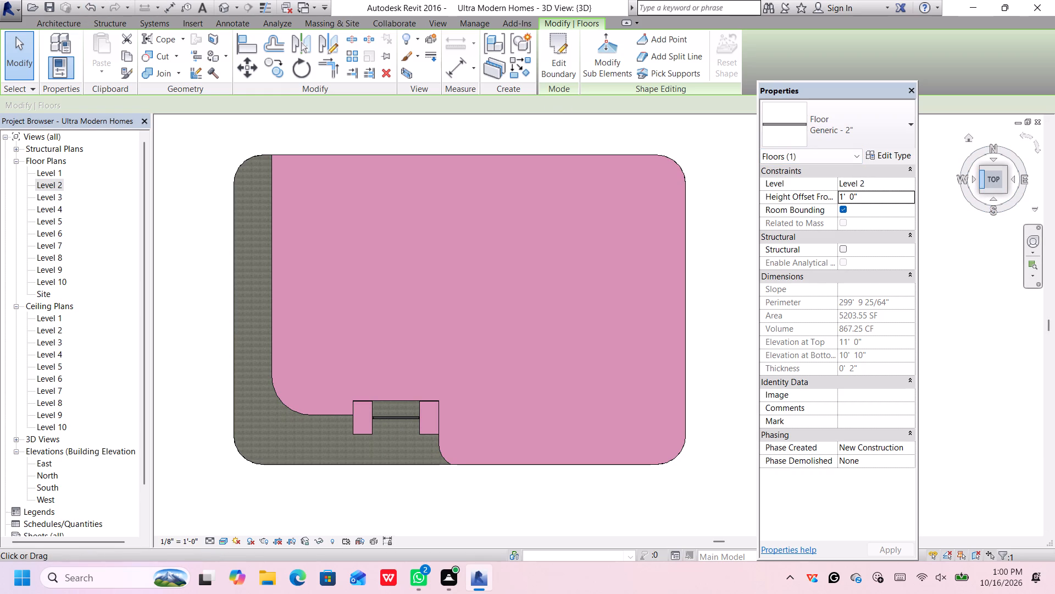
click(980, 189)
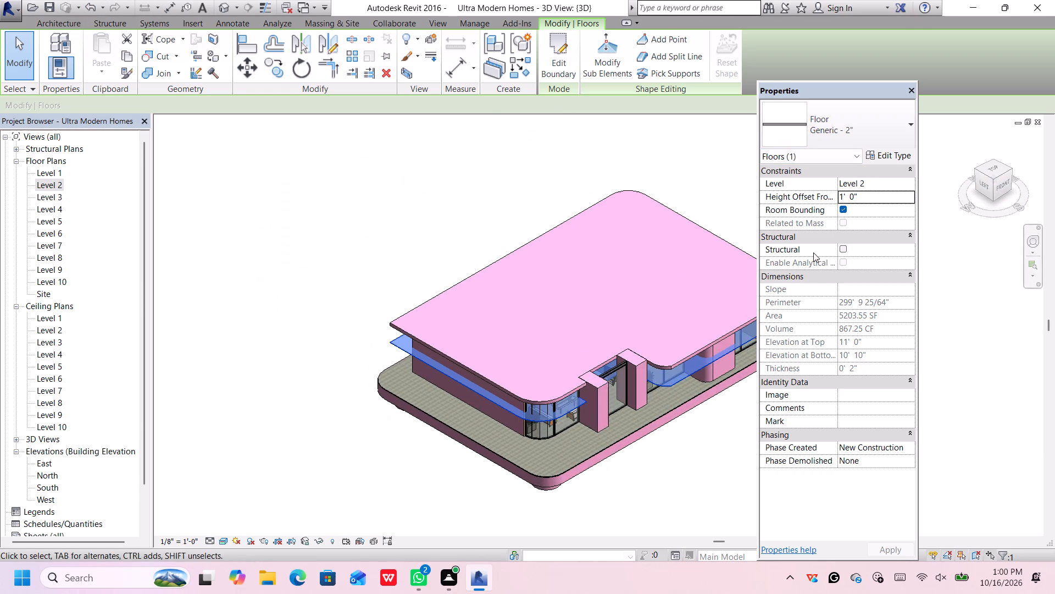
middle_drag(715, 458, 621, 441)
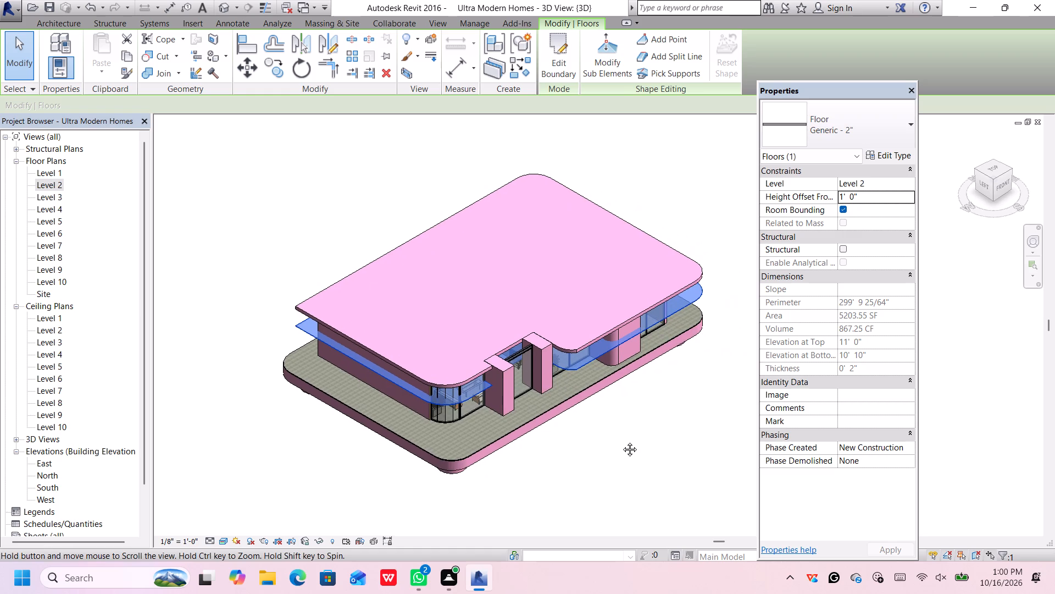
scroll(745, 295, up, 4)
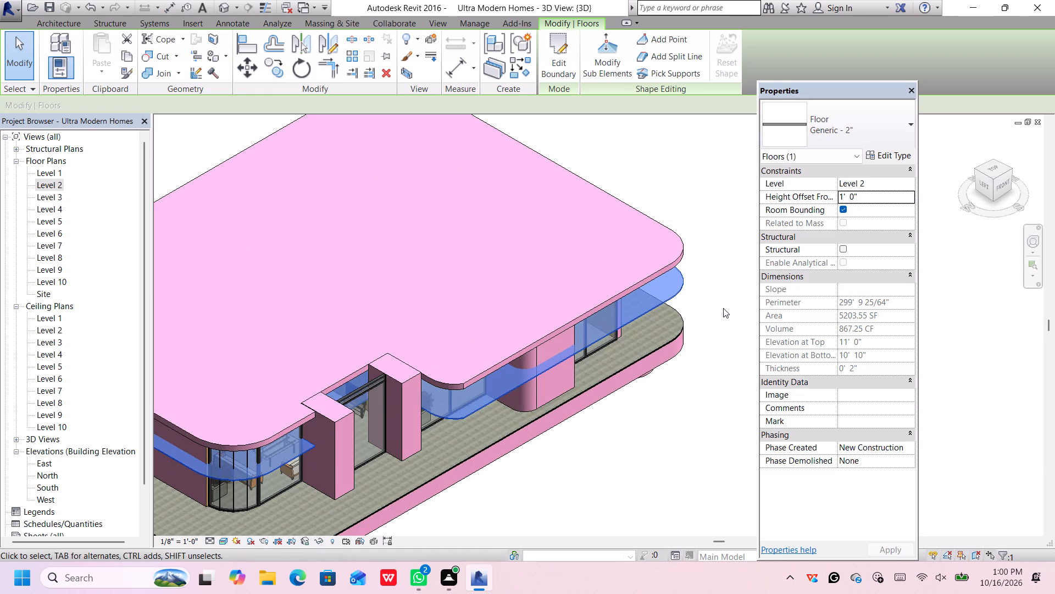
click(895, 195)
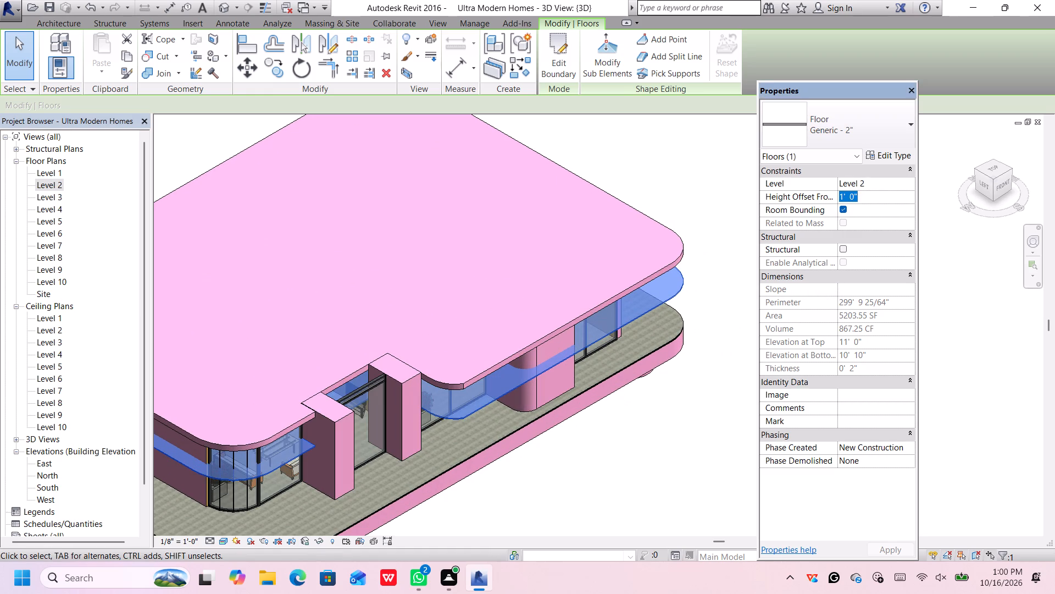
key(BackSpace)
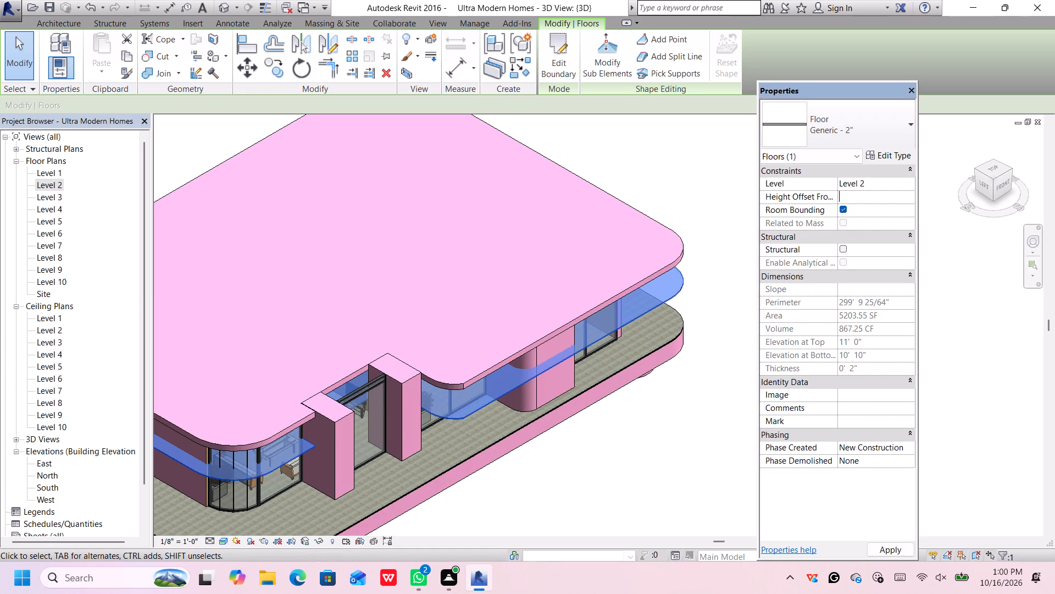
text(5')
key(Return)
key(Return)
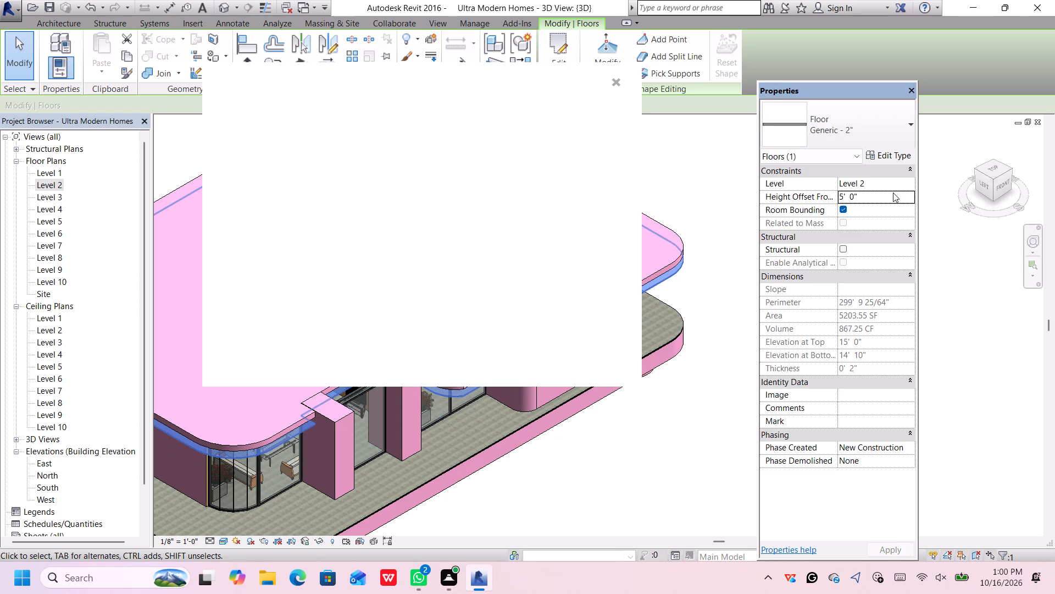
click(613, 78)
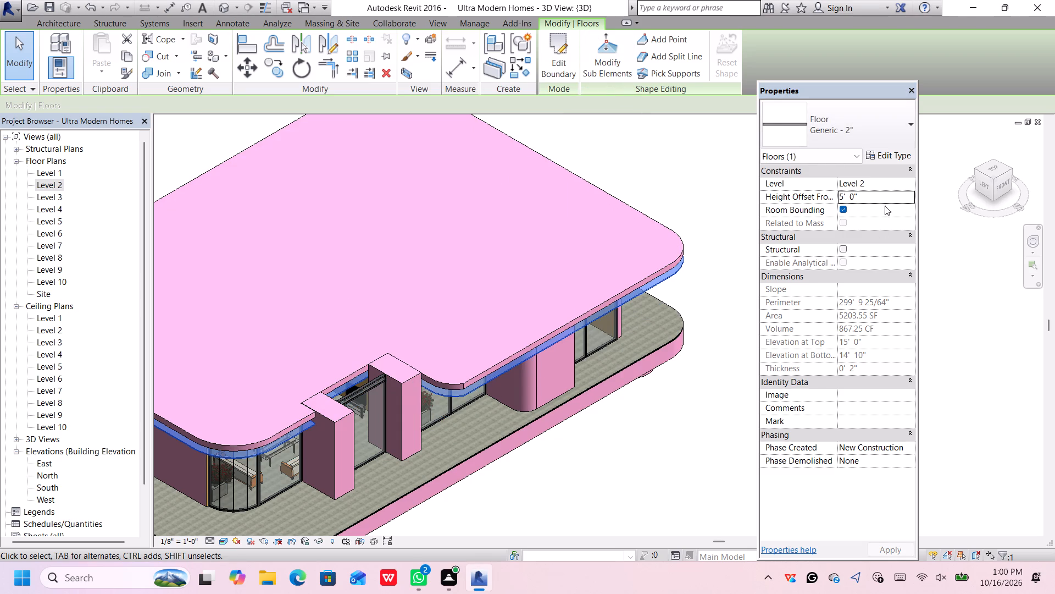
Set the Generic - 2" floor's height offset from Level 2 to 7'.
click(887, 202)
key(BackSpace)
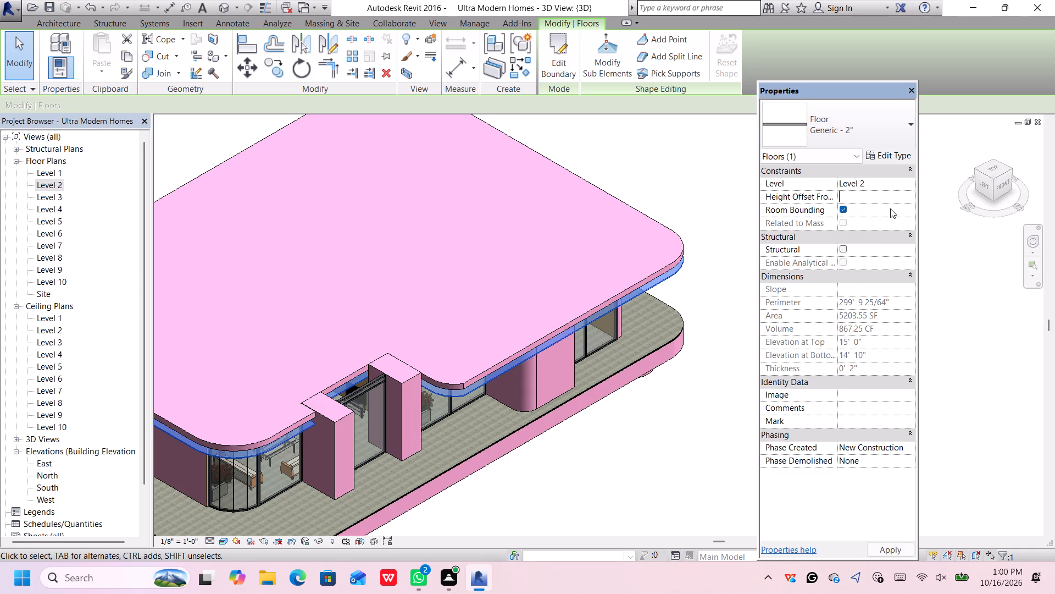
text(7')
key(Return)
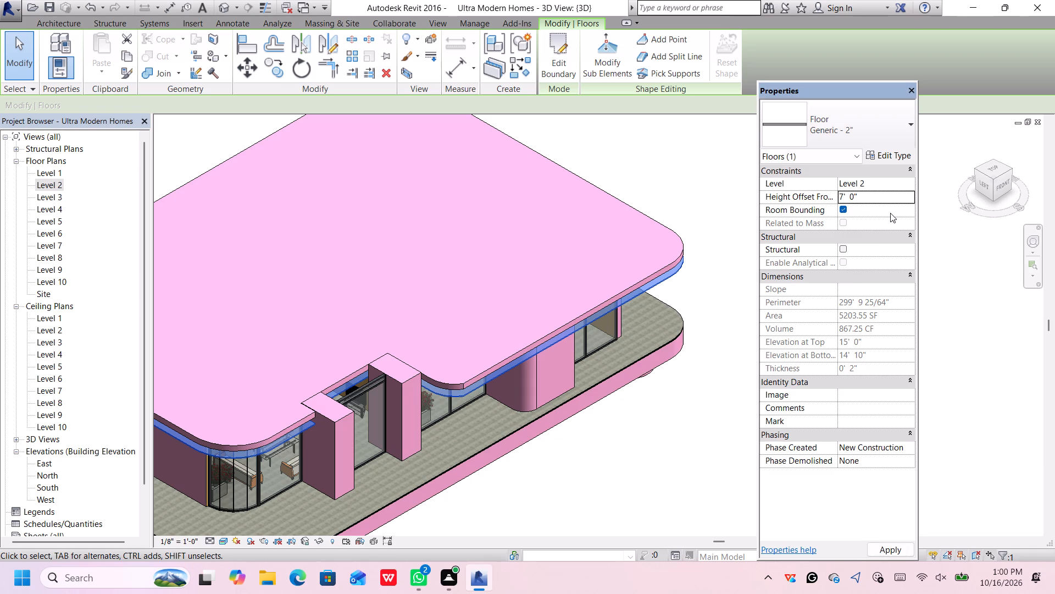
key(Return)
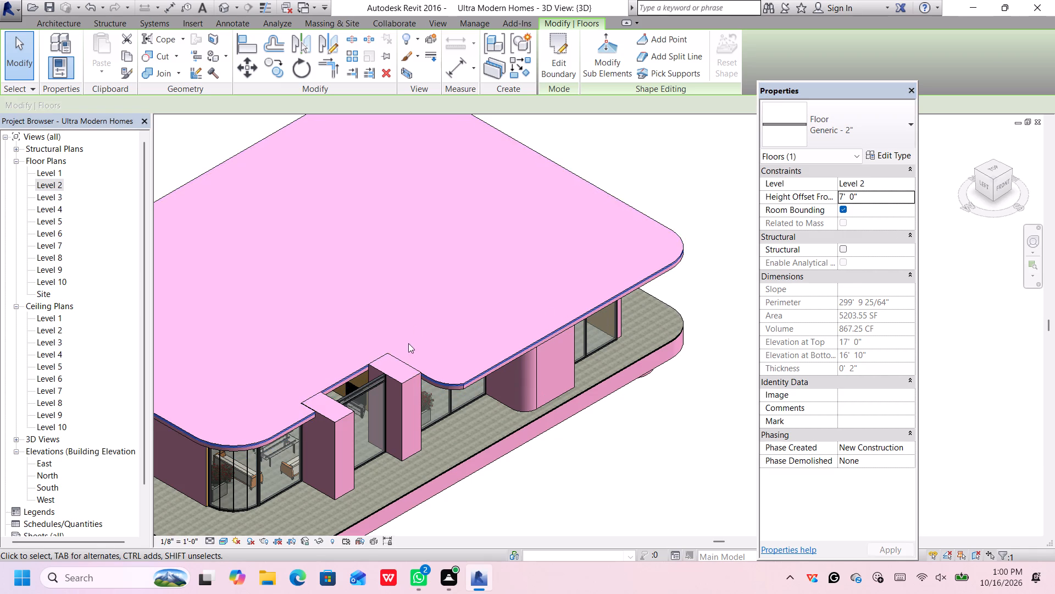
Set the Generic - 2" floor's height offset from Level 2 to 7' 4" and deselect it.
scroll(414, 367, up, 7)
scroll(508, 406, up, 3)
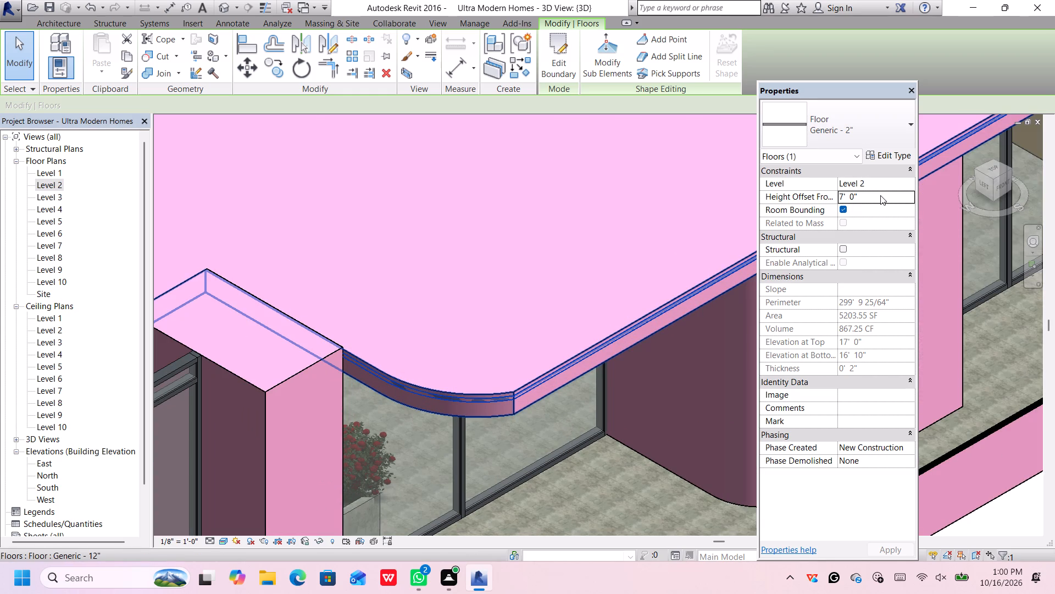
scroll(860, 199, up, 3)
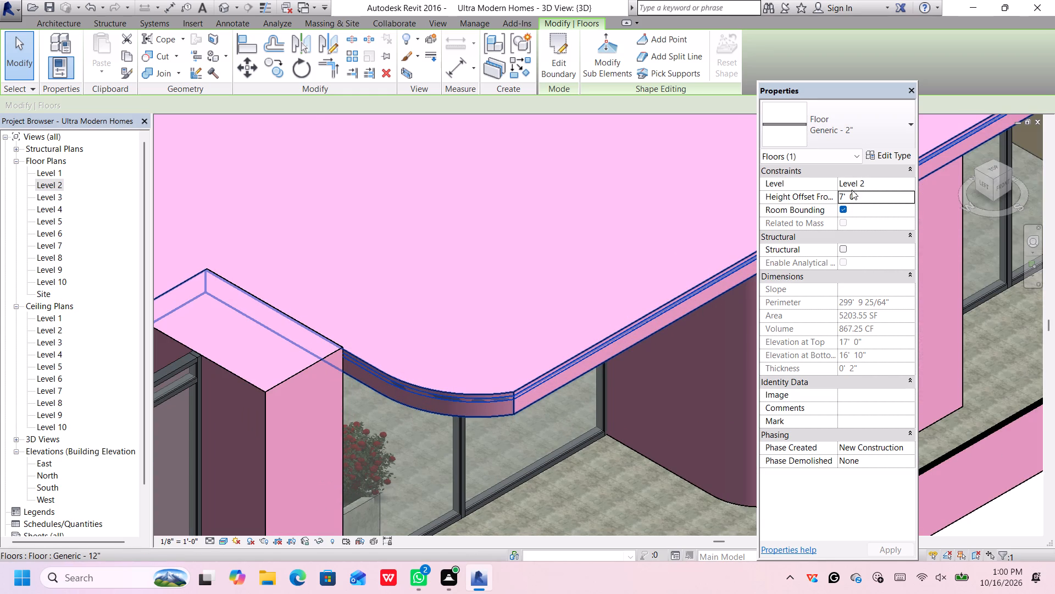
click(851, 196)
click(854, 195)
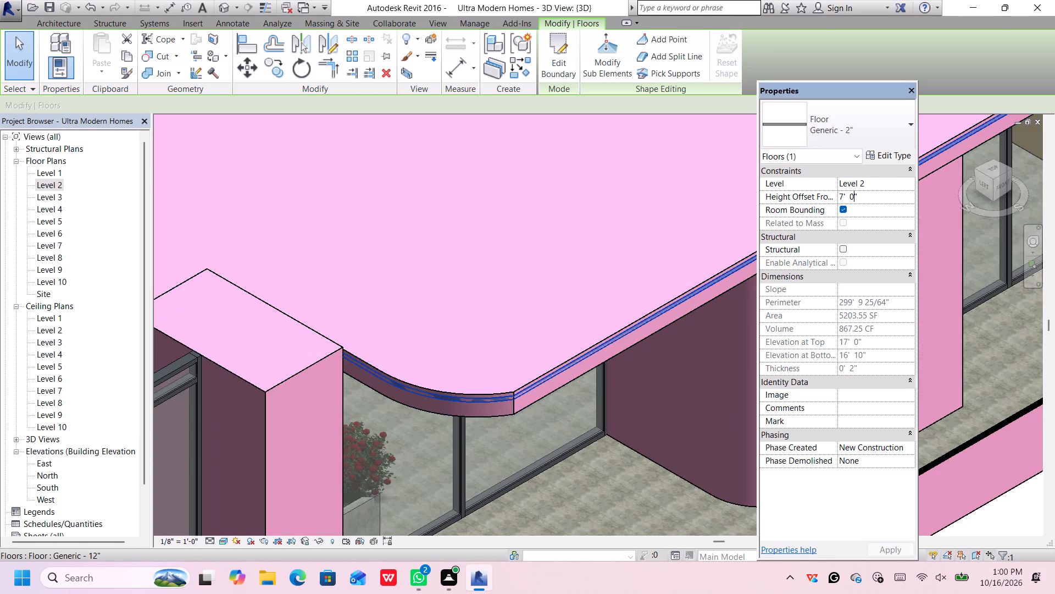
key(BackSpace)
key(4)
key(Return)
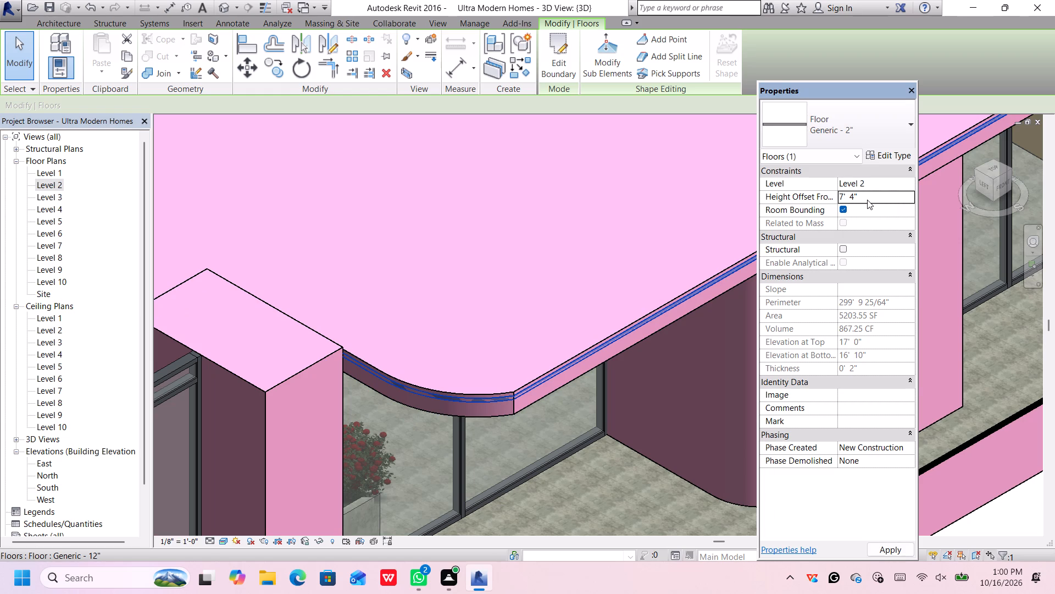
key(Return)
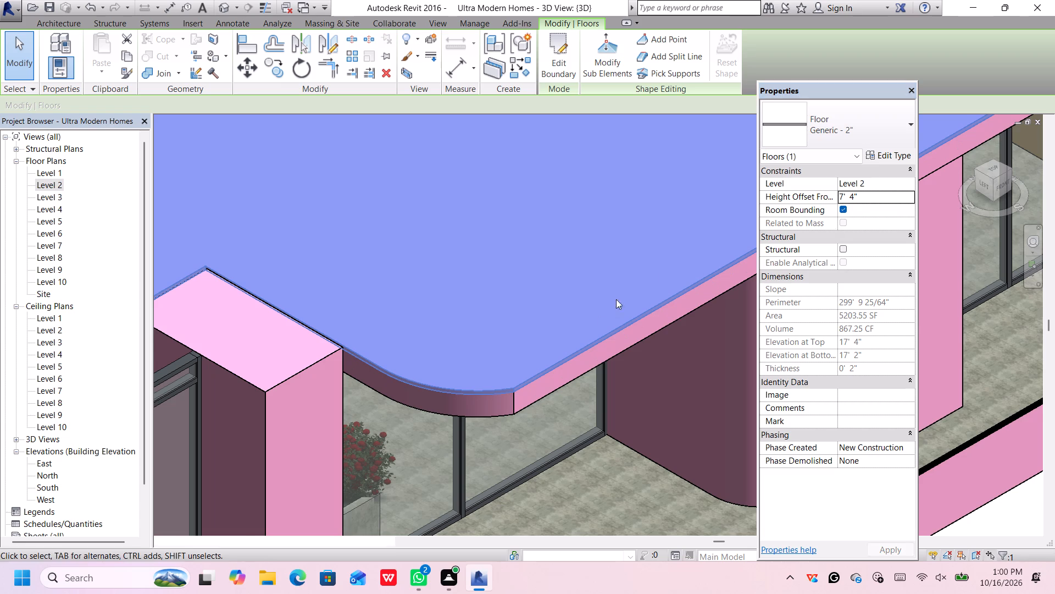
scroll(545, 350, down, 11)
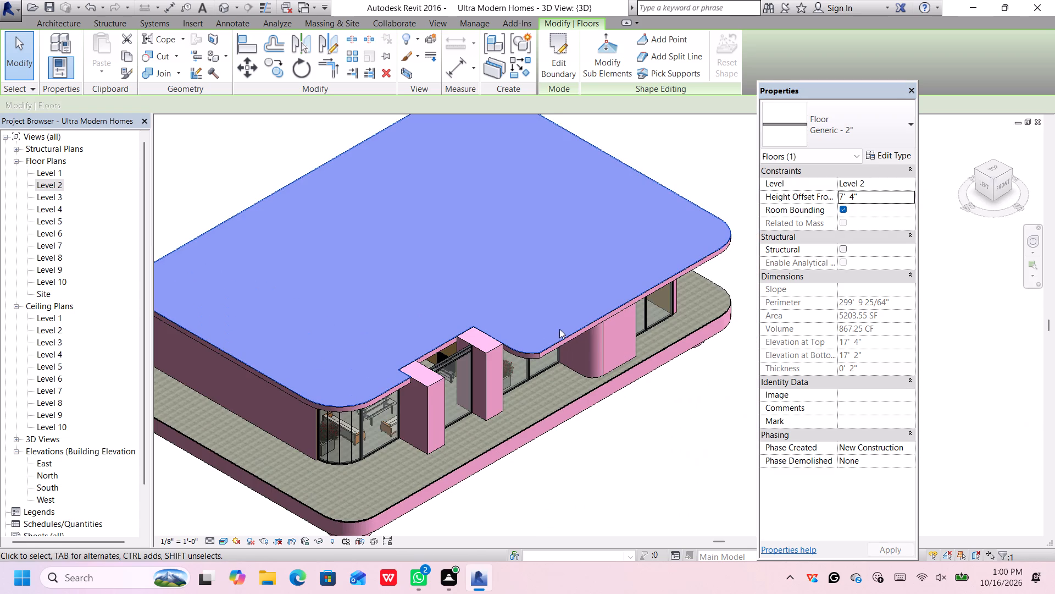
click(679, 449)
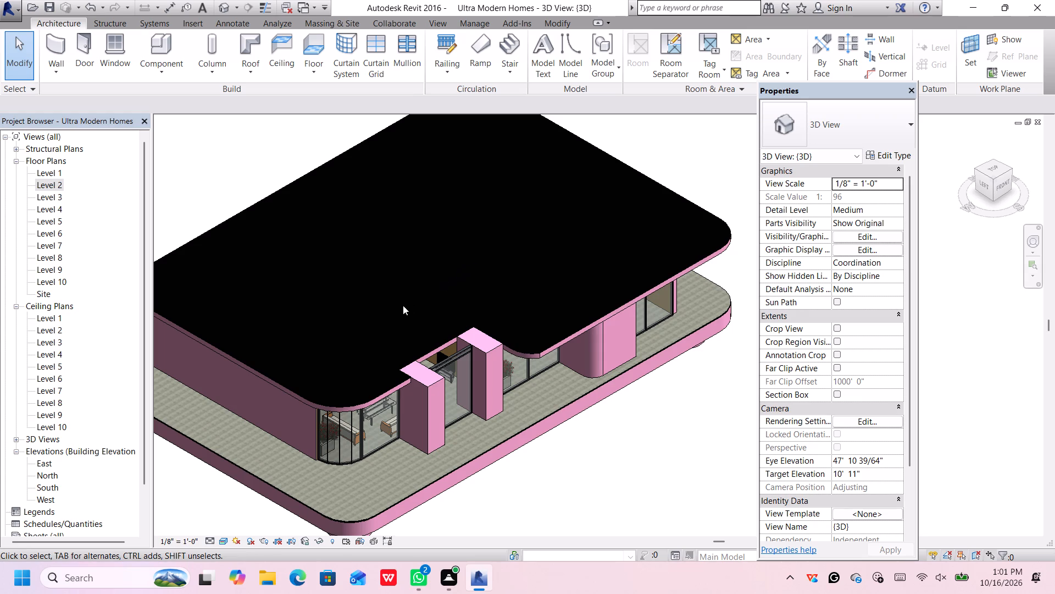
Examine how the Generic - 2" floor sits on the slab around the entrance and corners, dismissing the notification.
scroll(348, 387, down, 2)
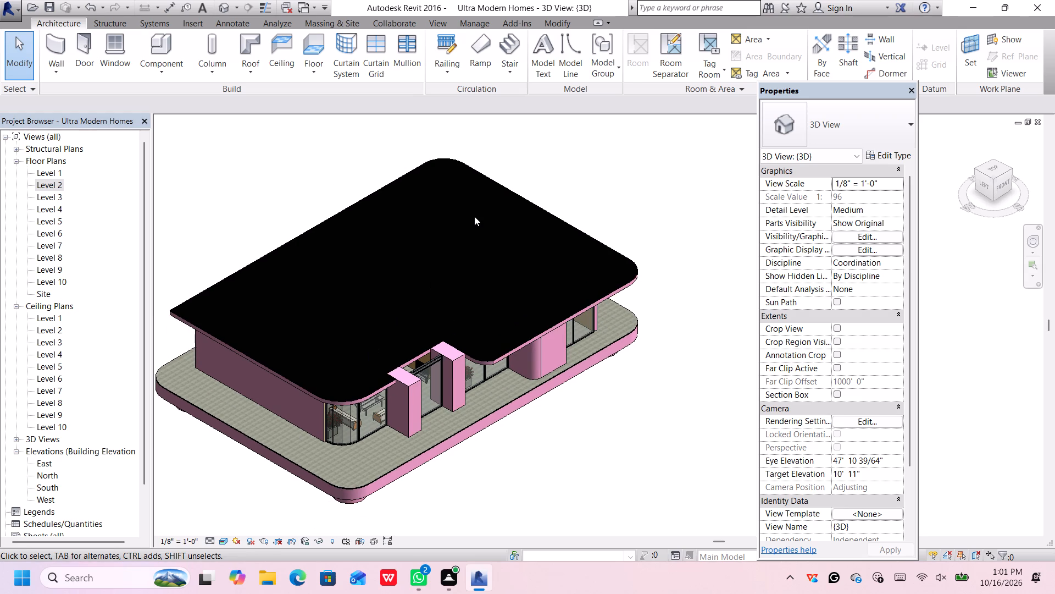
middle_drag(475, 215, 477, 224)
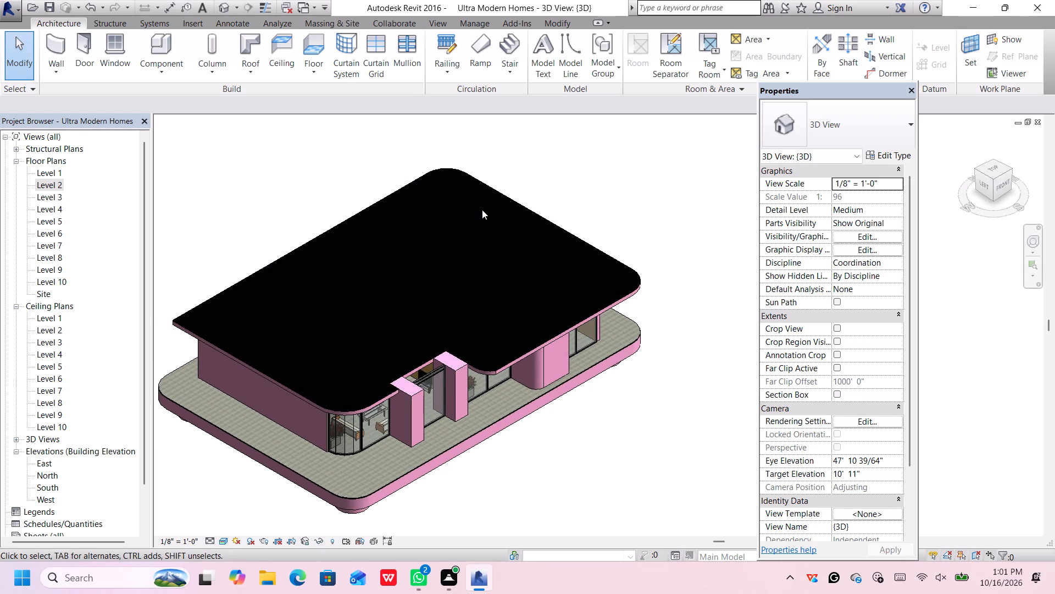
scroll(354, 404, up, 4)
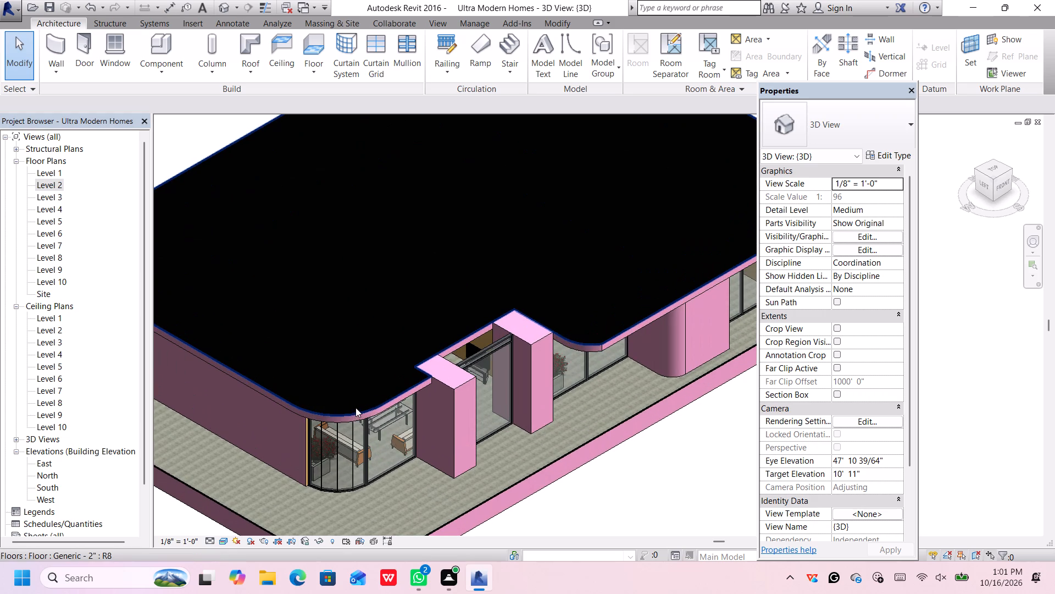
click(356, 410)
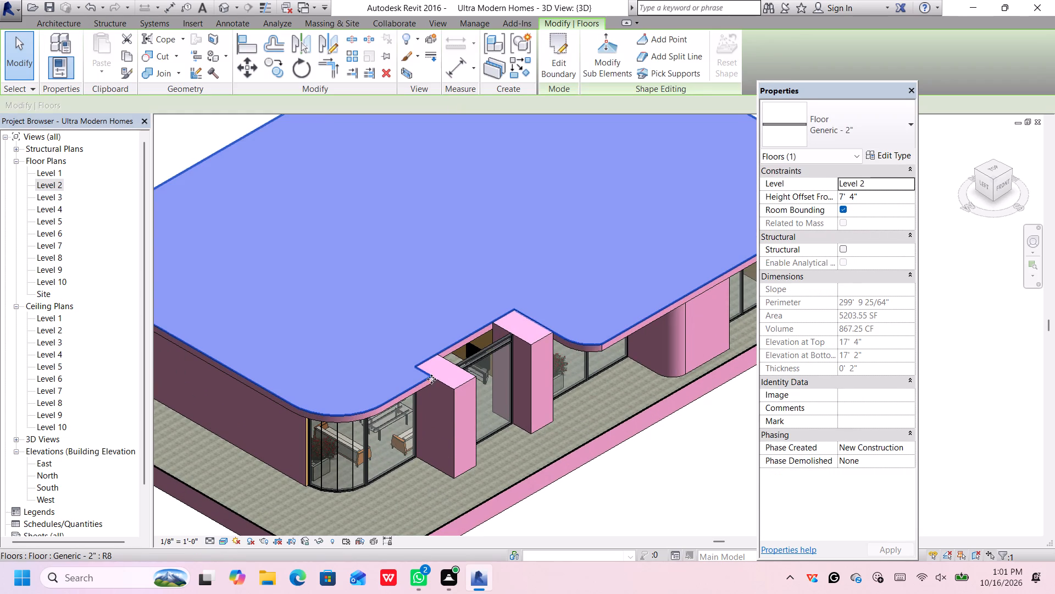
scroll(529, 303, down, 2)
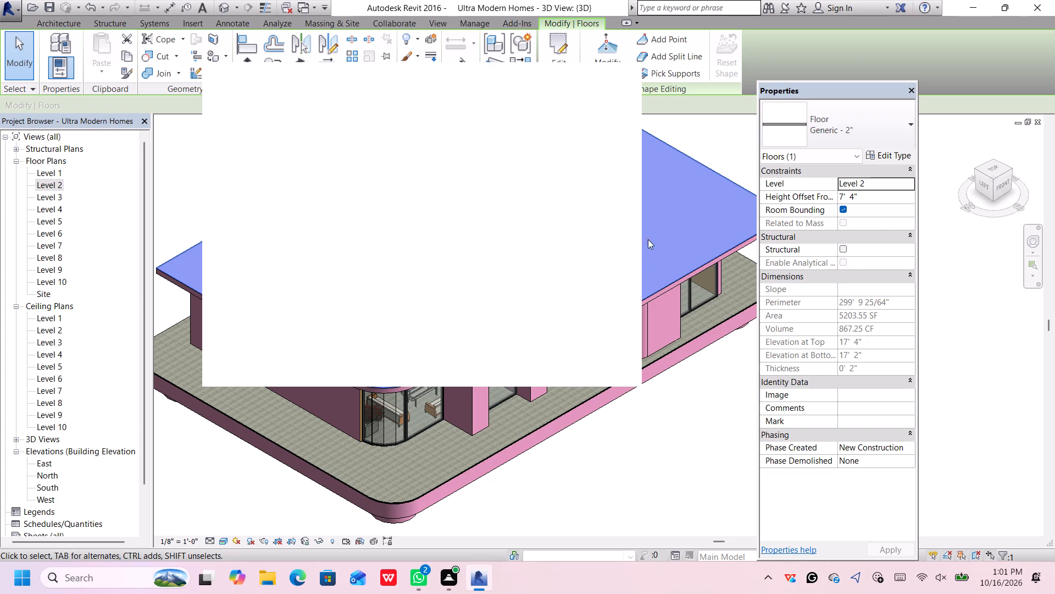
click(619, 80)
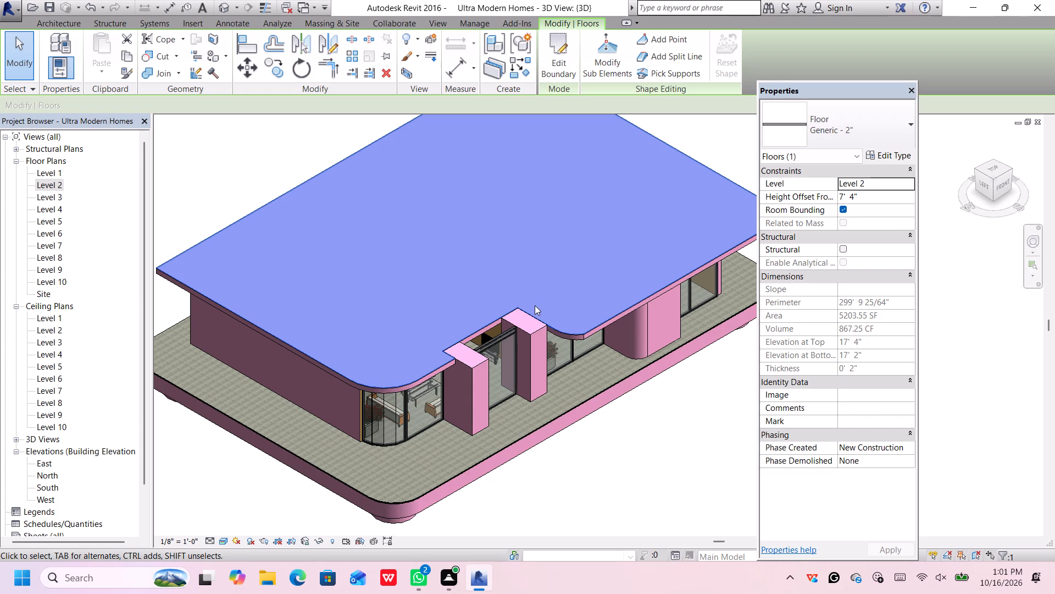
scroll(536, 305, down, 5)
scroll(550, 264, up, 1)
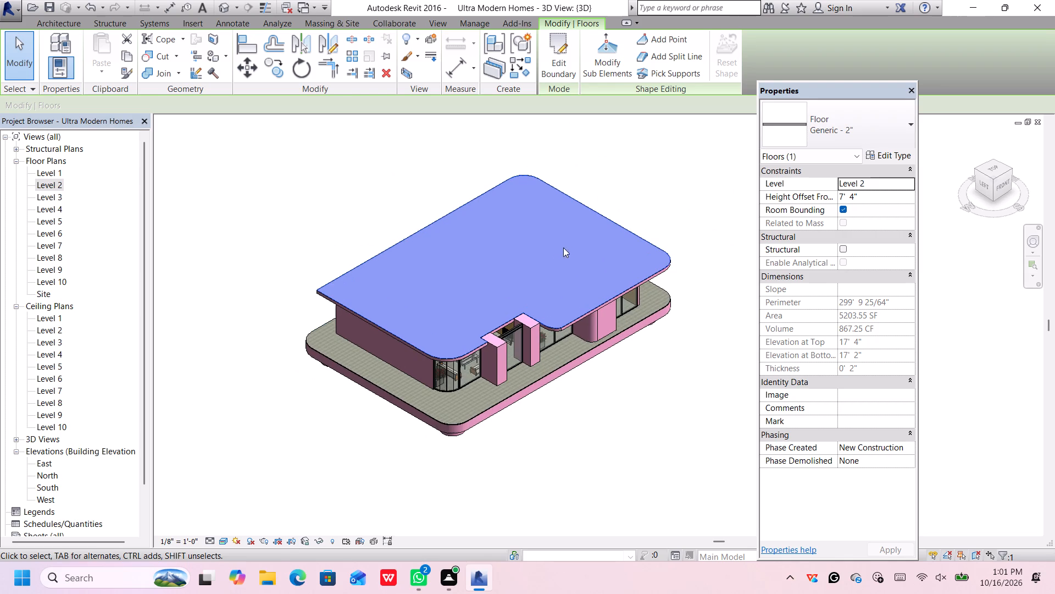
middle_drag(587, 219, 574, 264)
middle_click(574, 266)
middle_click(574, 266)
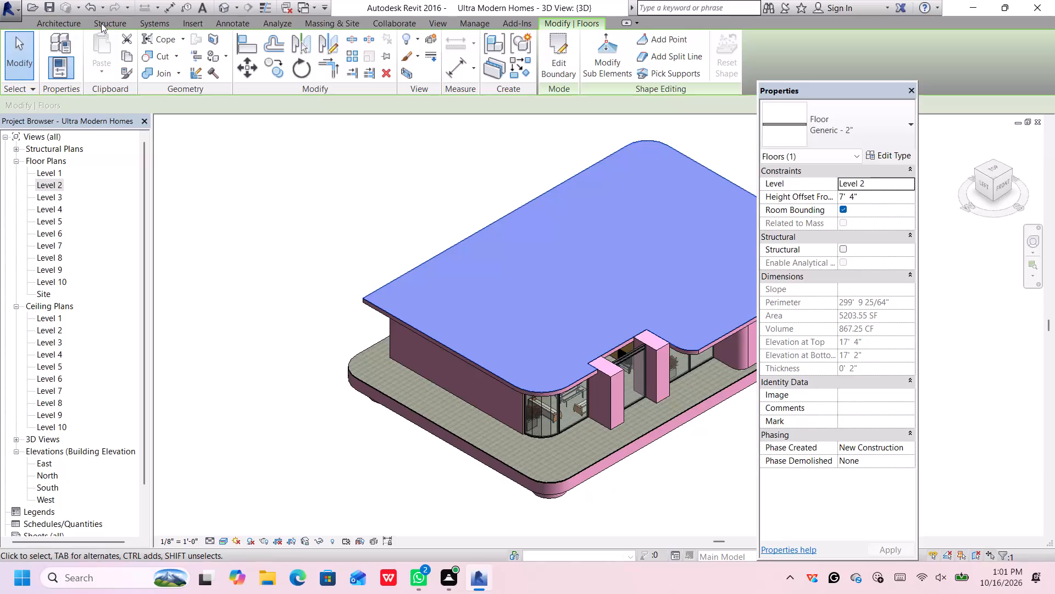
click(70, 25)
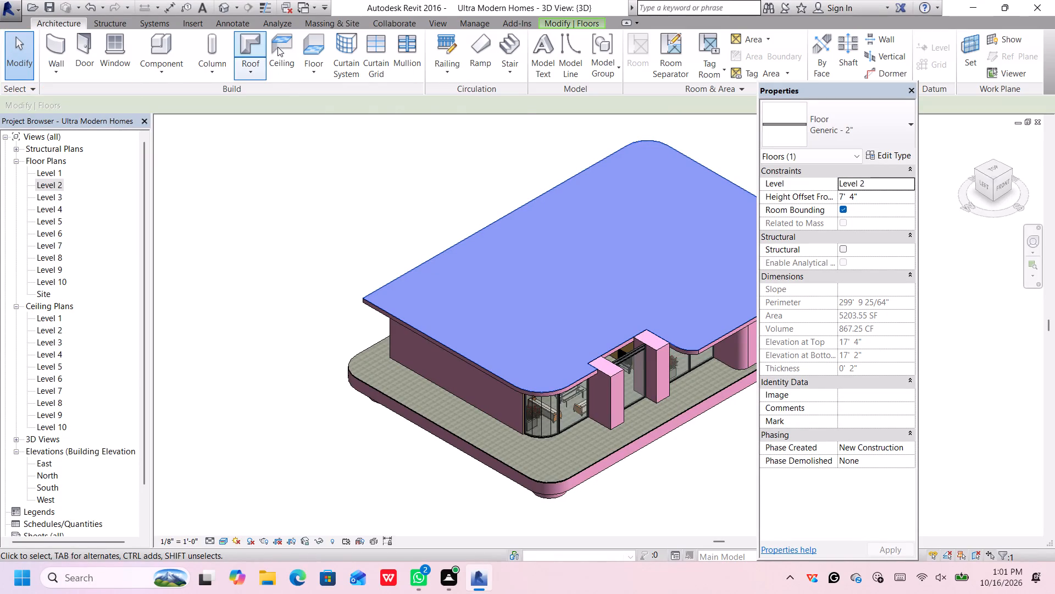
middle_drag(466, 229, 444, 221)
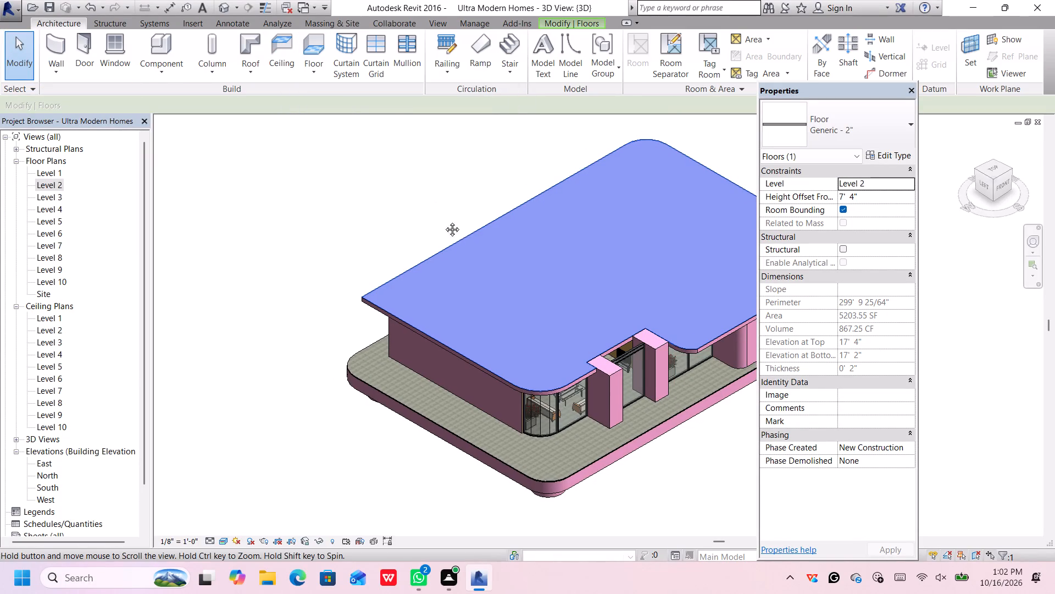
middle_drag(444, 221, 352, 208)
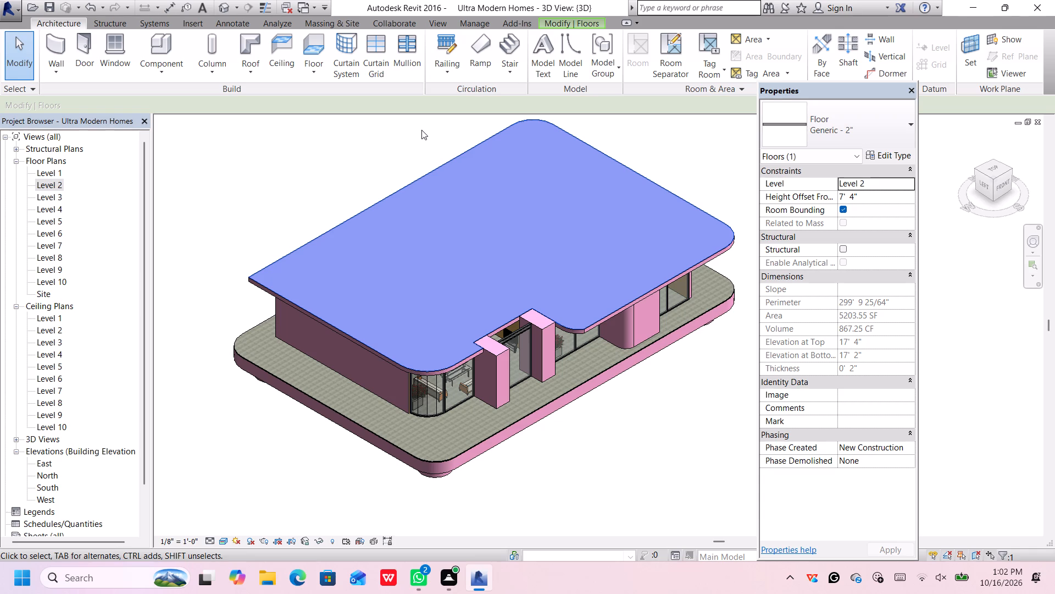
Open the Generic - 2" floor's boundary sketch for editing and view it from the top.
double_click(479, 222)
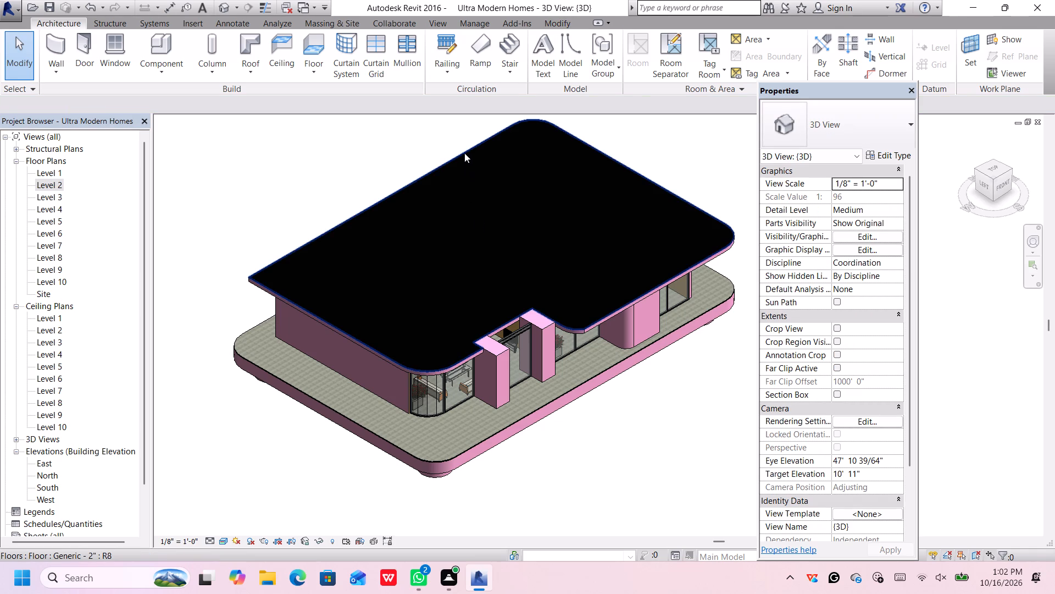
double_click(464, 152)
click(464, 152)
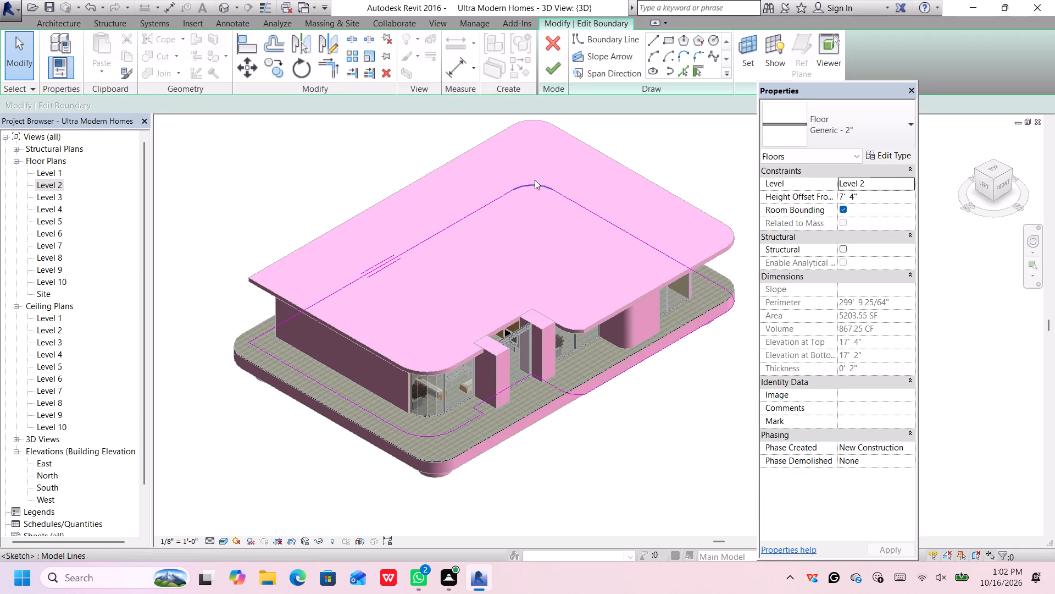
click(997, 172)
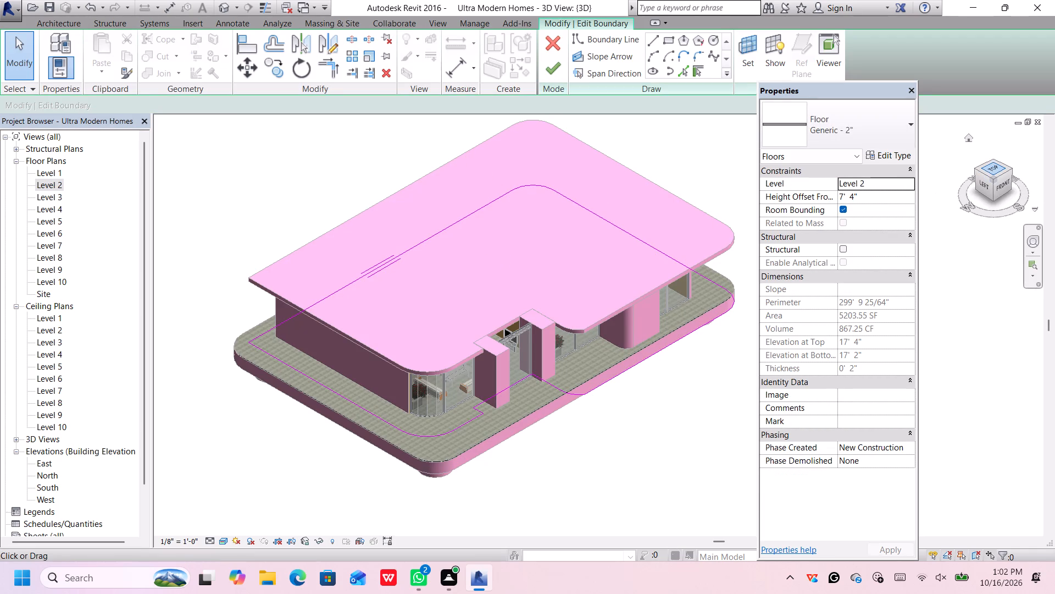
click(1001, 172)
click(995, 168)
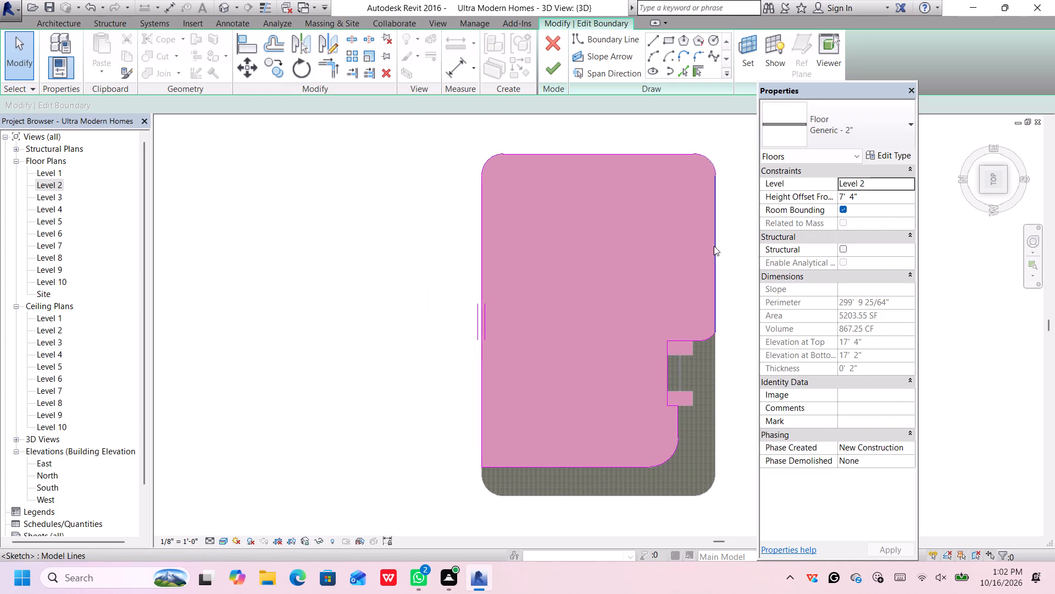
middle_drag(714, 246, 663, 236)
scroll(663, 236, up, 2)
scroll(664, 164, up, 2)
scroll(640, 141, down, 3)
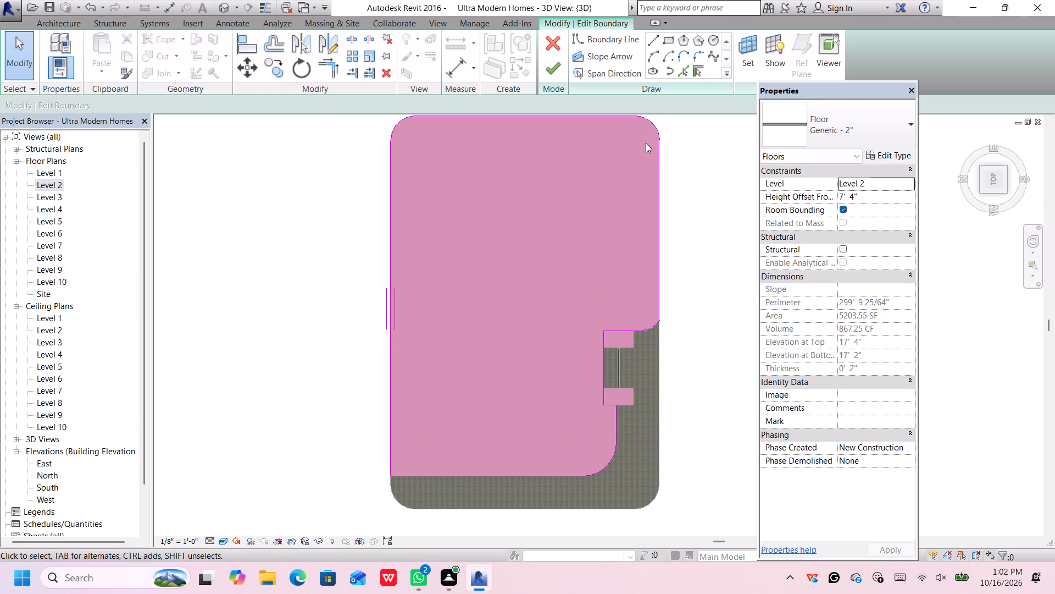
middle_drag(693, 232, 691, 266)
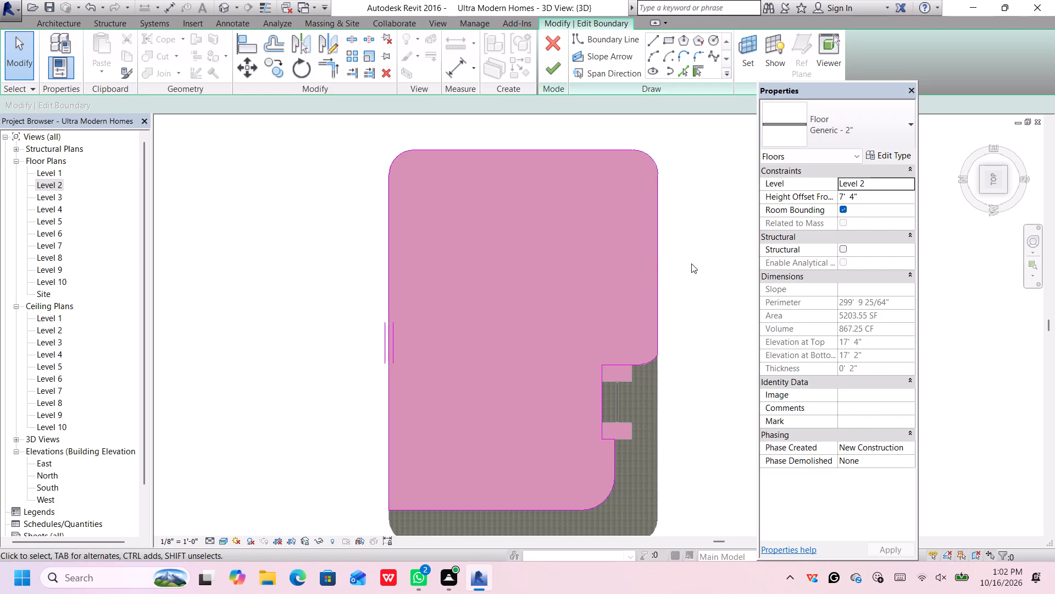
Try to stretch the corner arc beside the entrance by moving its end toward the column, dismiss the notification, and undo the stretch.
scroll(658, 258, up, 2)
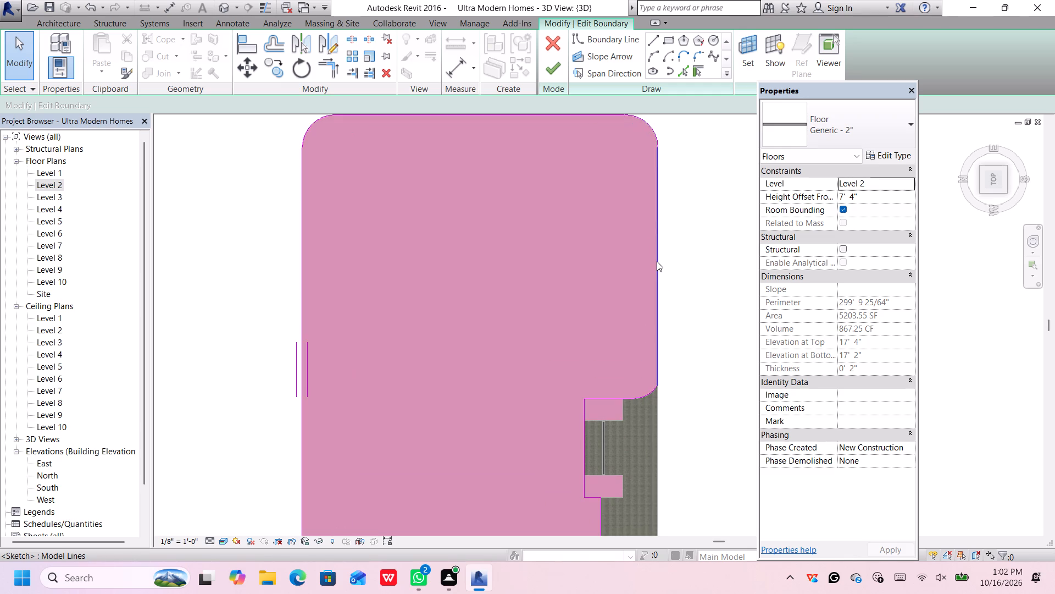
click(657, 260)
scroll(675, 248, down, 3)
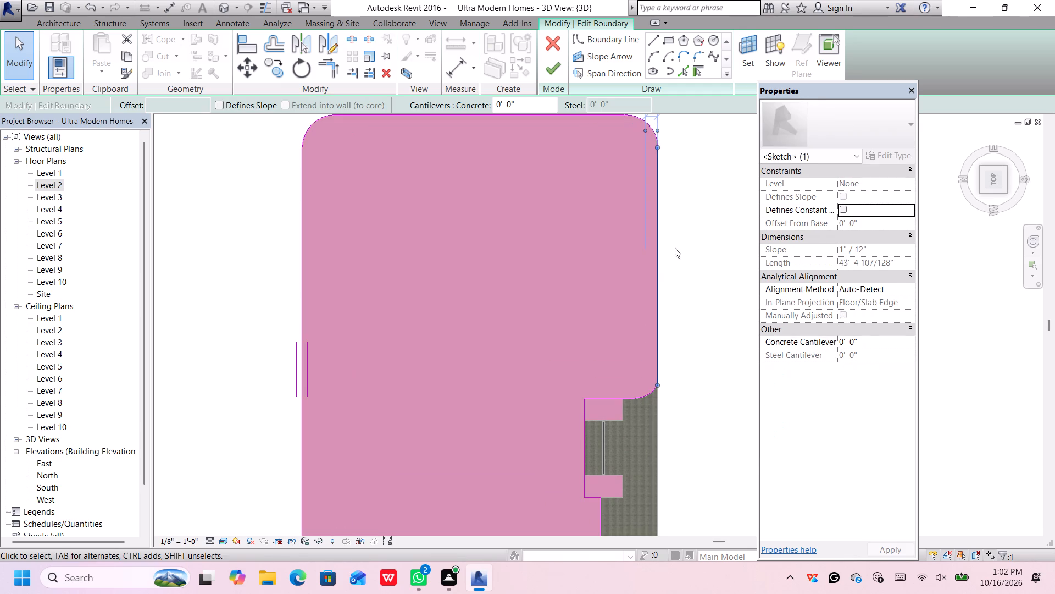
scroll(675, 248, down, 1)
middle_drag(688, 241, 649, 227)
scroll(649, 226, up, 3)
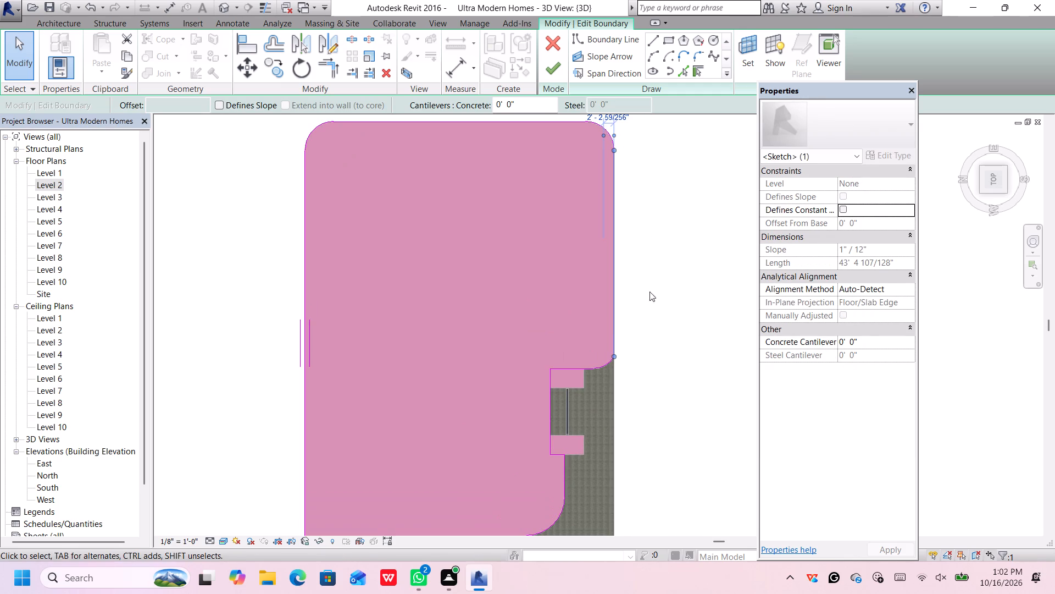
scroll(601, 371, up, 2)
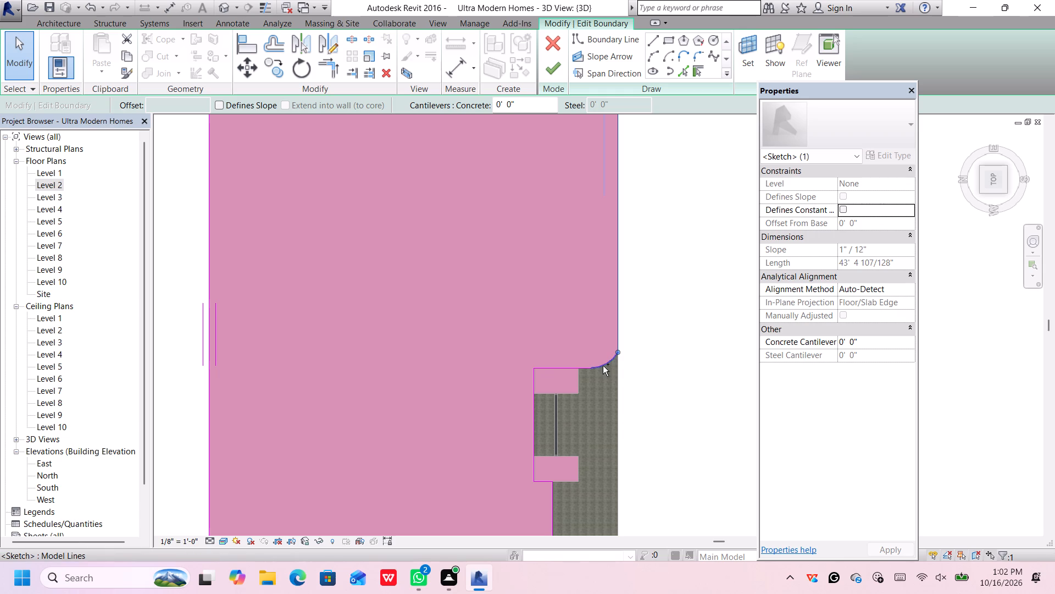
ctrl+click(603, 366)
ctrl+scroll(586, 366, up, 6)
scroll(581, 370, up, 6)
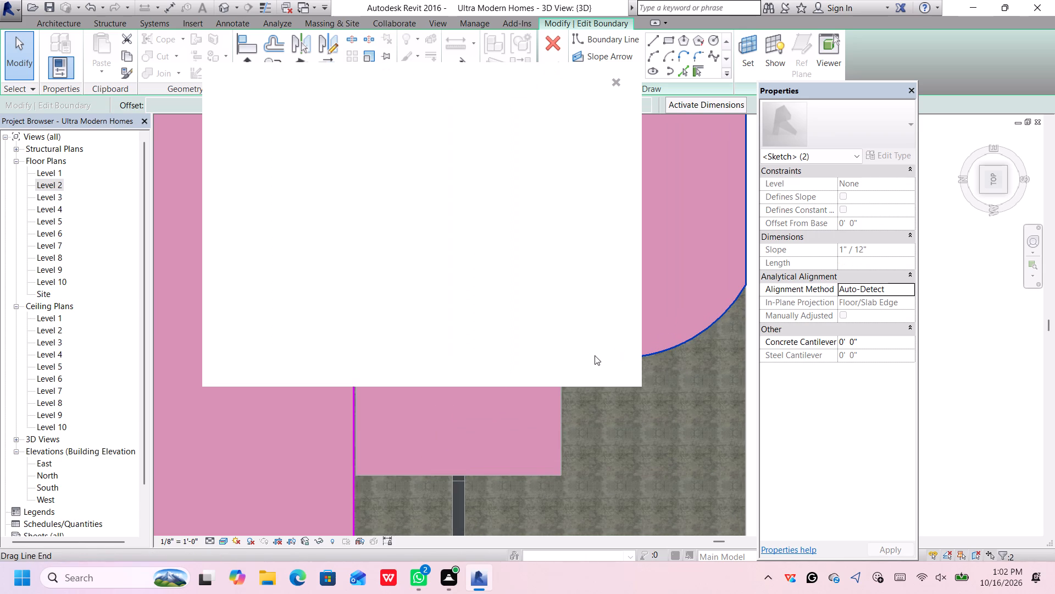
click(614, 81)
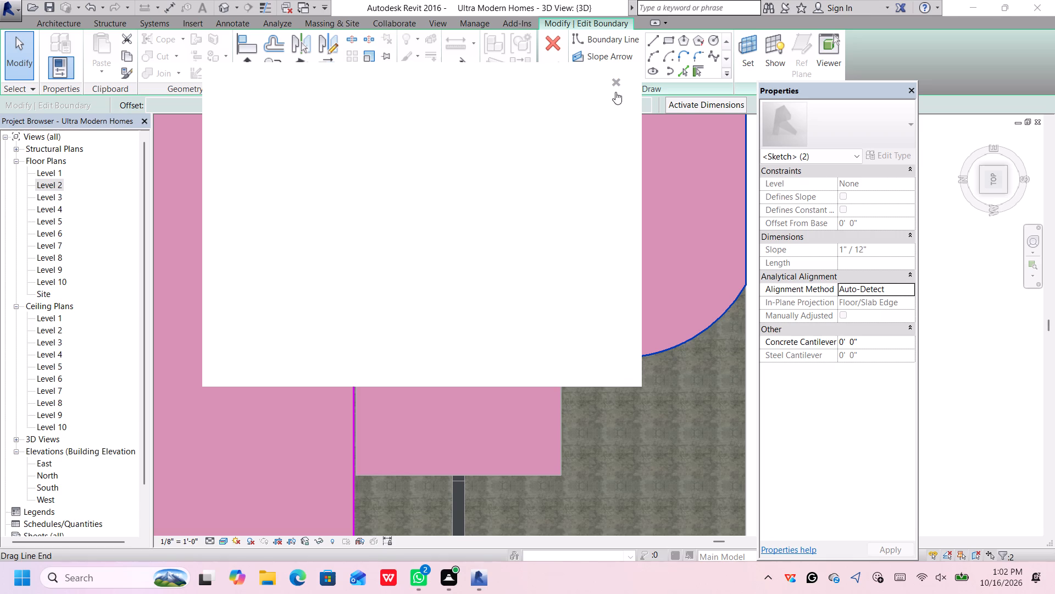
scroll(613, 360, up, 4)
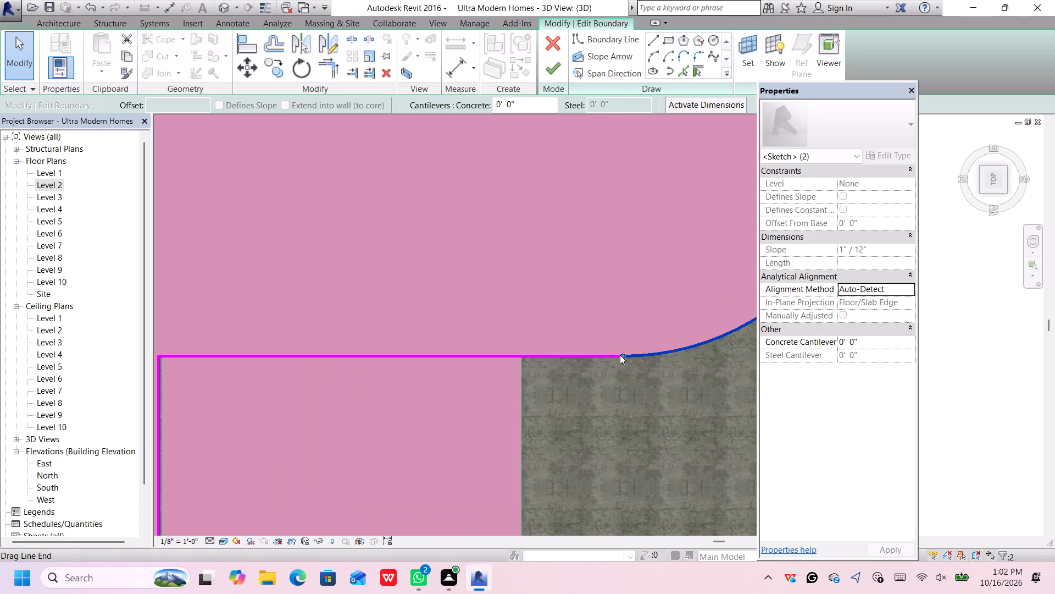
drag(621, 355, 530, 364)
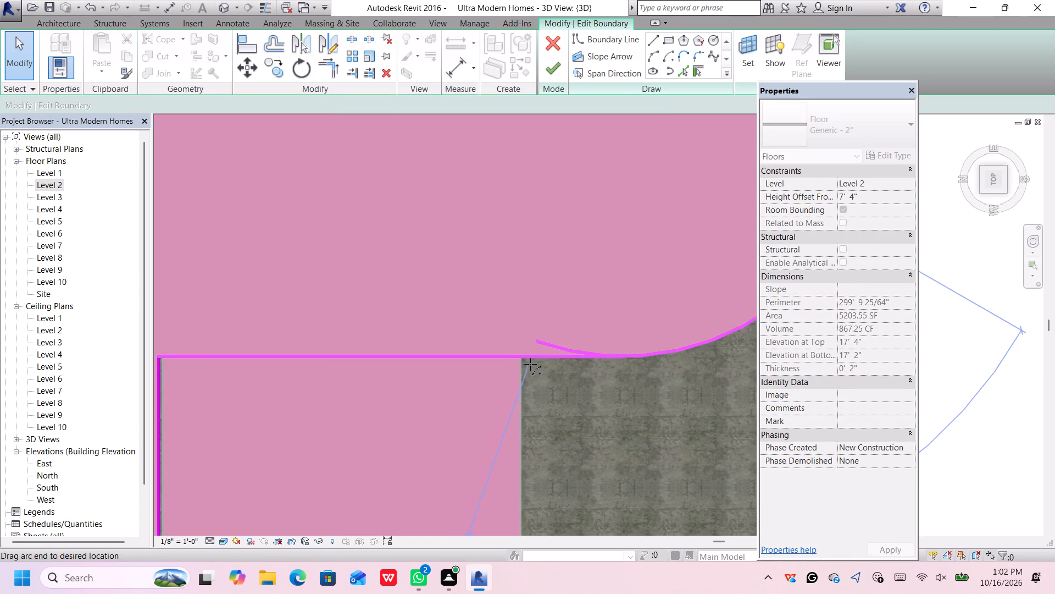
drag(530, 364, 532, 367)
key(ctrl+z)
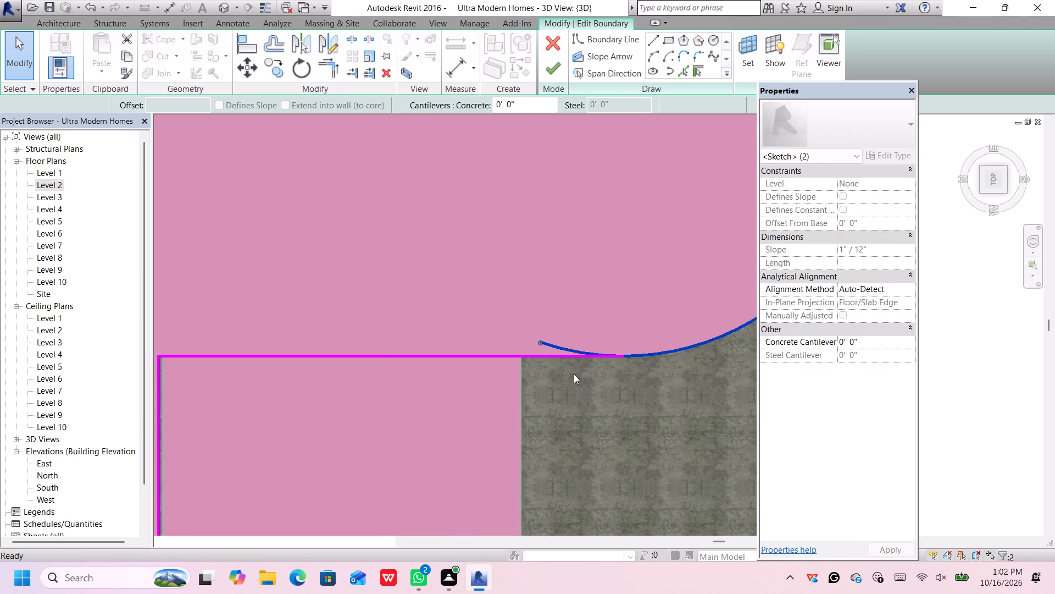
Shorten the straight boundary line beside the entrance to about 7' 1", pulling its end back from the arc to the column's corner.
scroll(602, 358, up, 3)
click(602, 356)
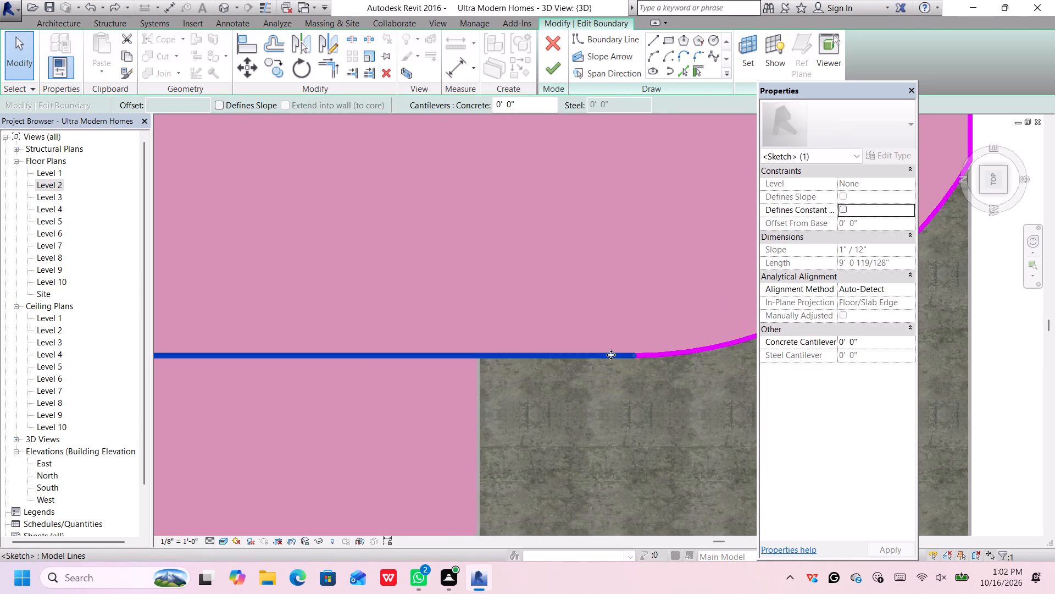
drag(633, 355, 498, 366)
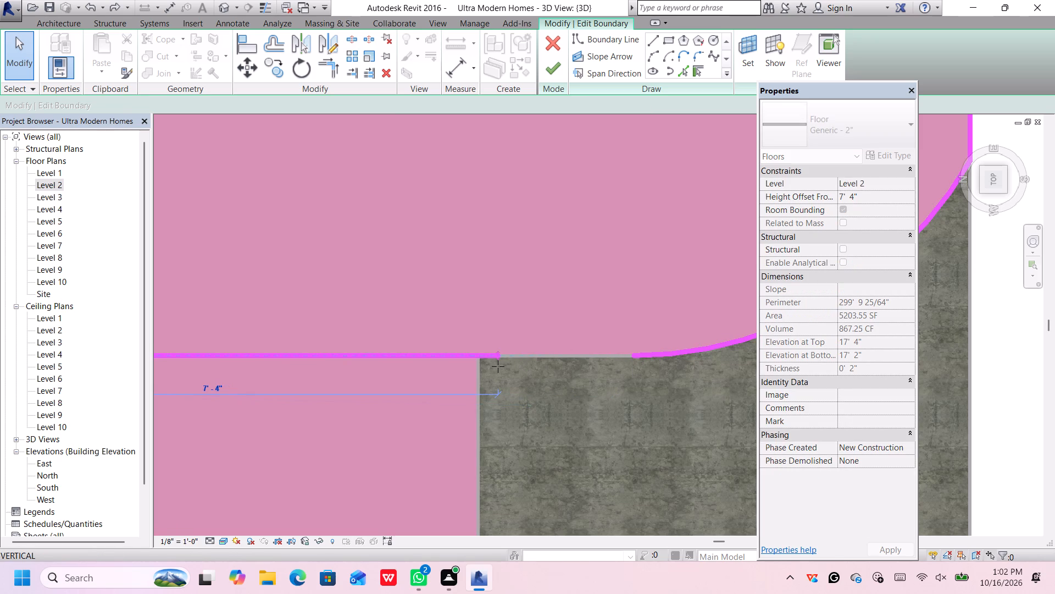
drag(498, 366, 478, 362)
scroll(607, 399, down, 4)
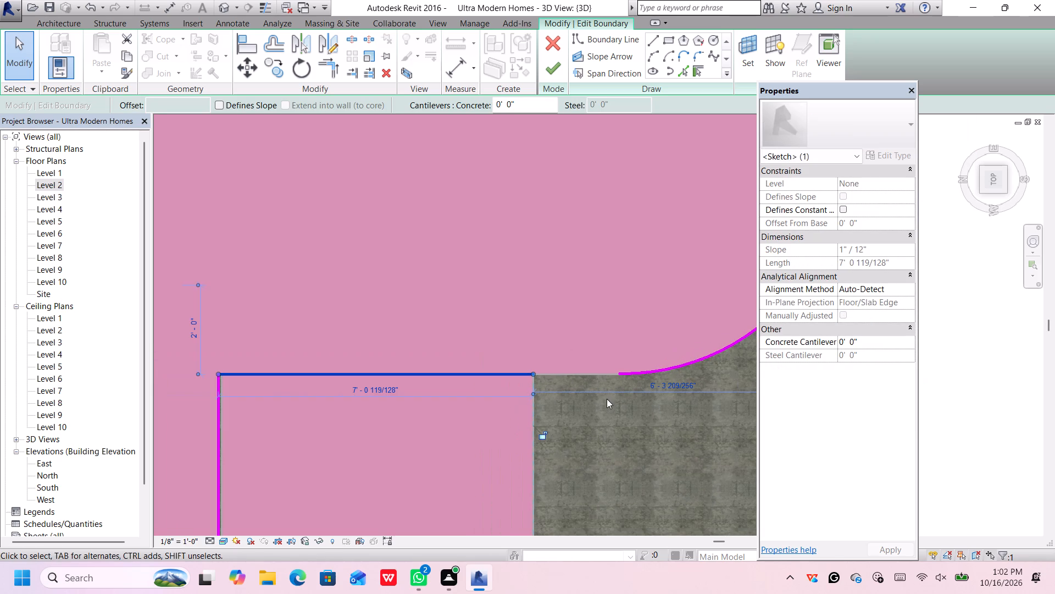
click(943, 312)
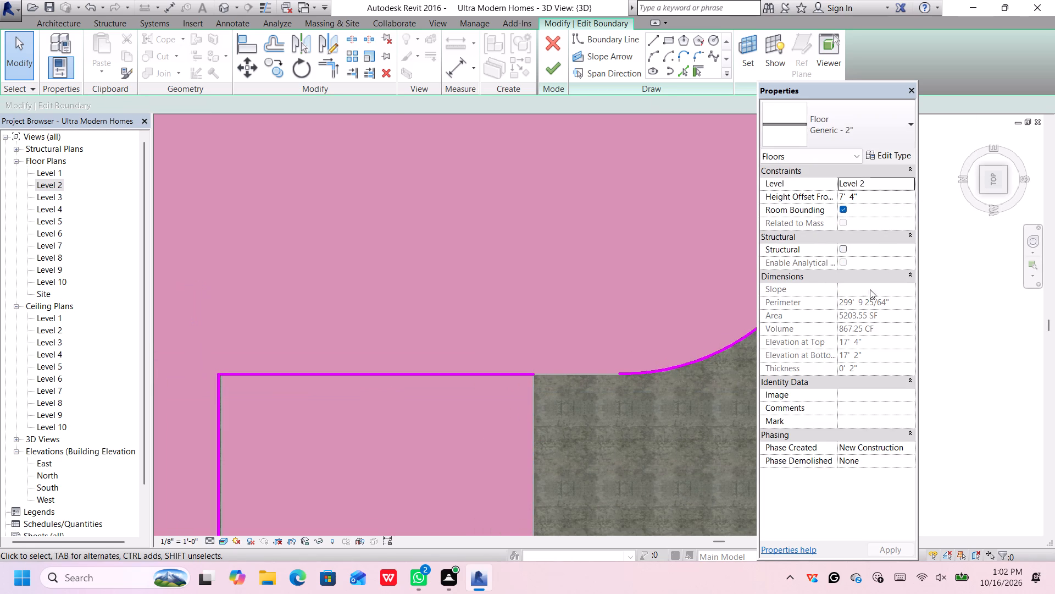
Draw a 2' 0" straight boundary line from the shortened line's end at the column corner to the start of the corner arc.
scroll(577, 401, up, 1)
scroll(580, 402, down, 2)
middle_drag(596, 389, 610, 377)
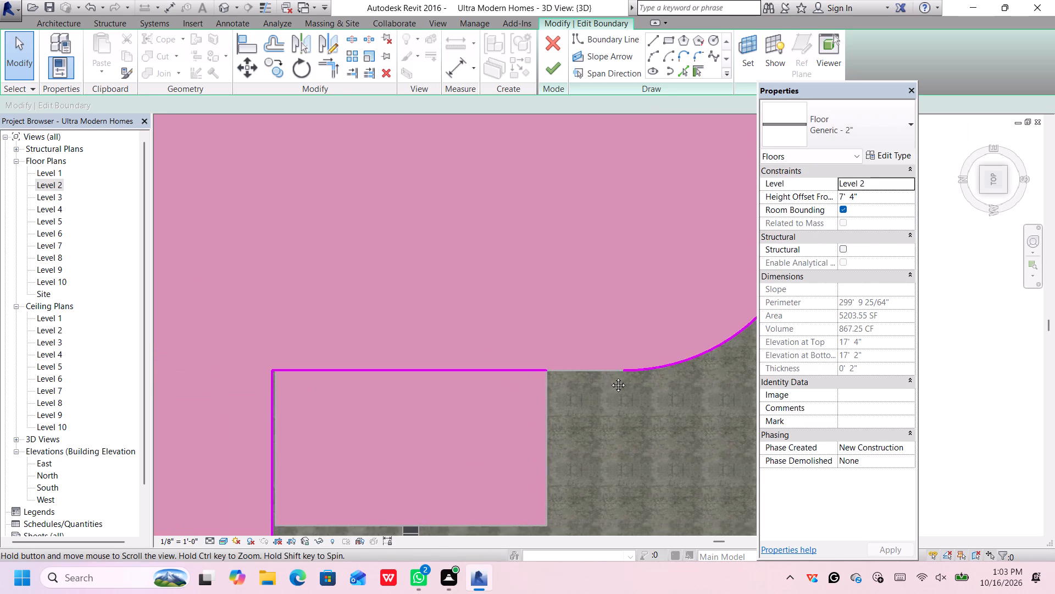
middle_drag(610, 377, 669, 335)
scroll(663, 340, down, 1)
middle_drag(656, 339, 602, 335)
scroll(602, 335, up, 1)
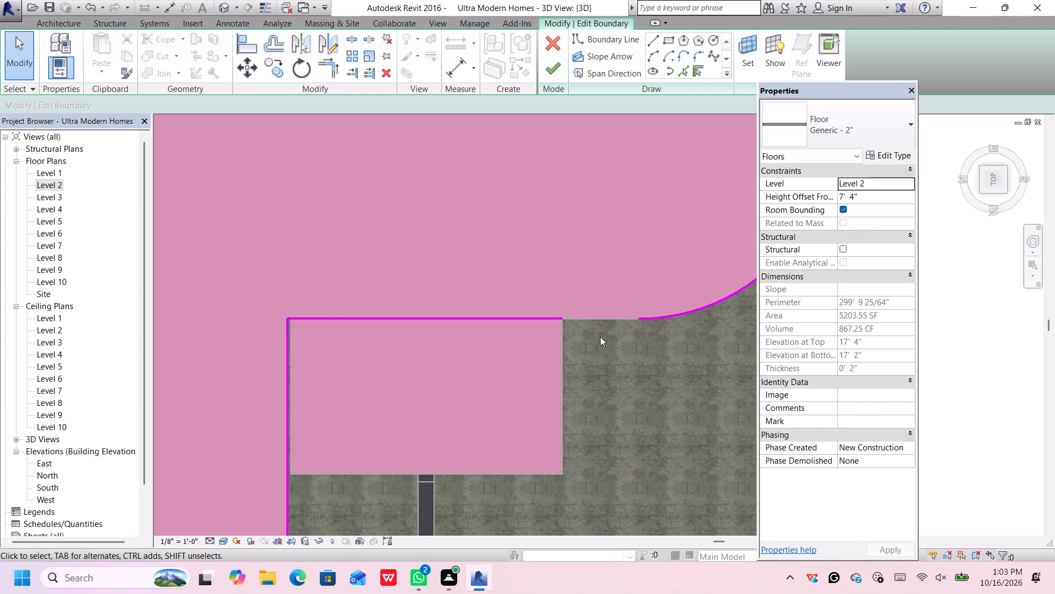
key(l)
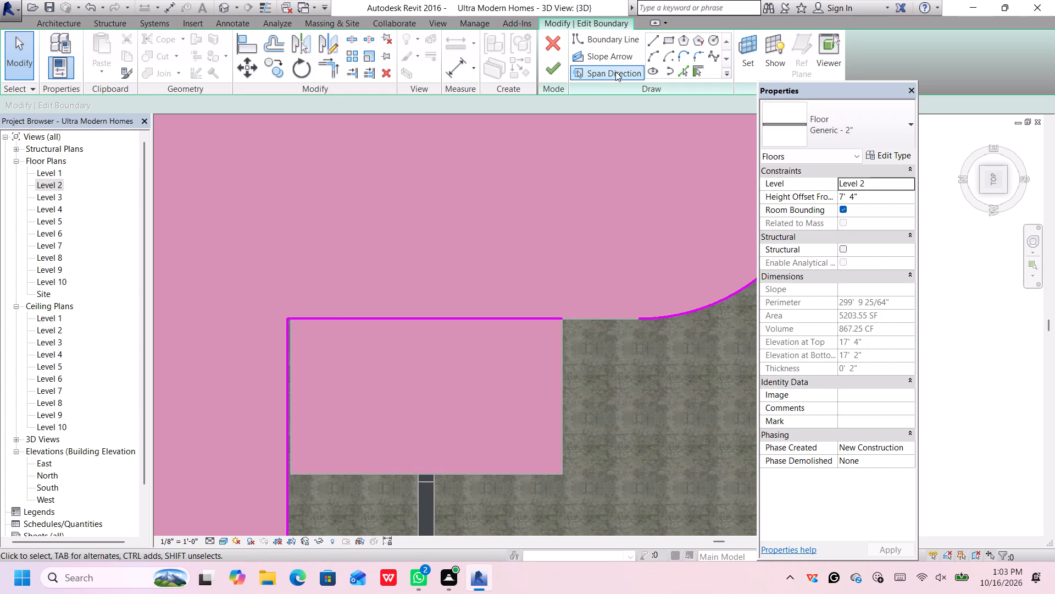
click(654, 42)
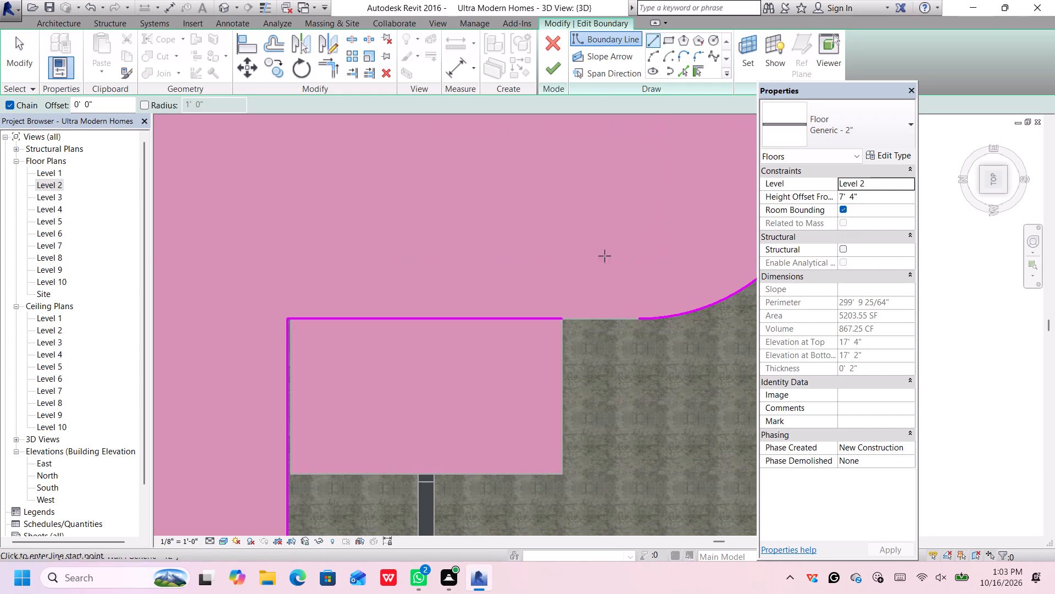
click(563, 319)
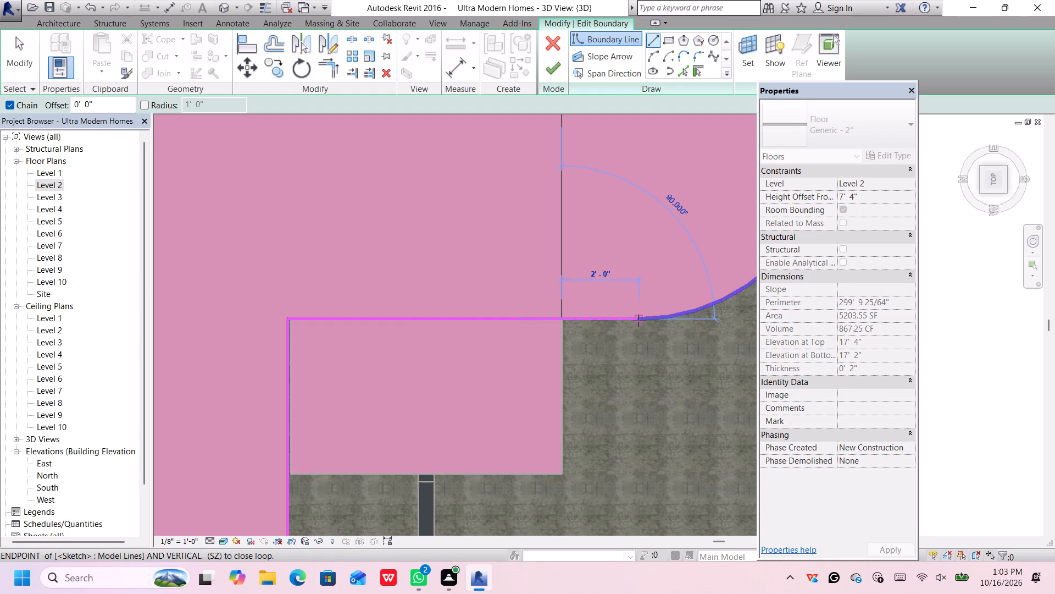
click(638, 321)
key(space)
scroll(580, 335, down, 9)
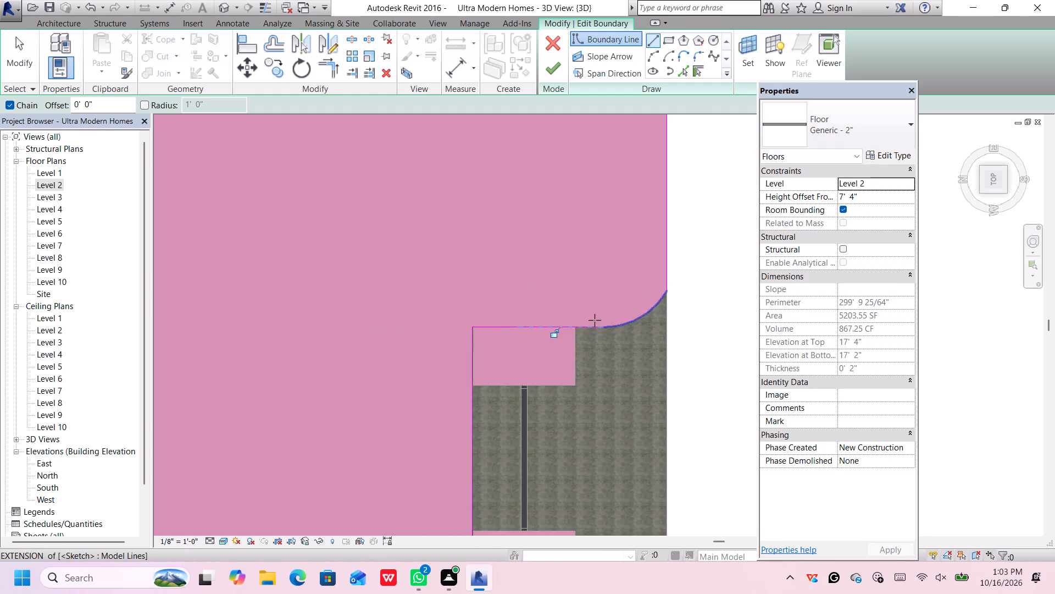
scroll(595, 320, down, 2)
middle_drag(670, 254, 606, 312)
key(Escape)
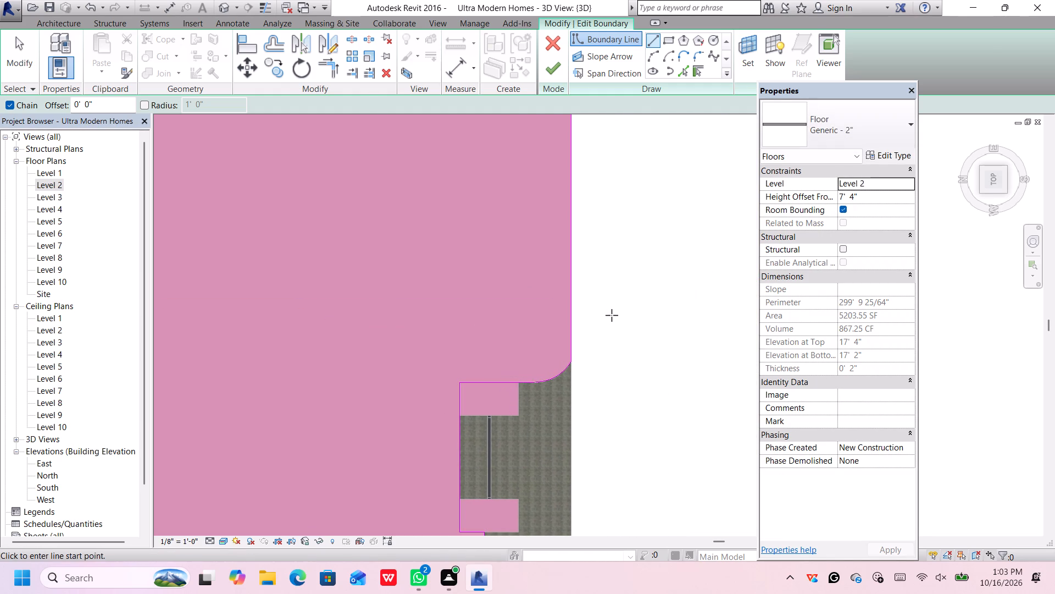
scroll(603, 405, down, 2)
middle_drag(610, 434, 610, 353)
scroll(611, 356, down, 3)
middle_drag(638, 296, 638, 340)
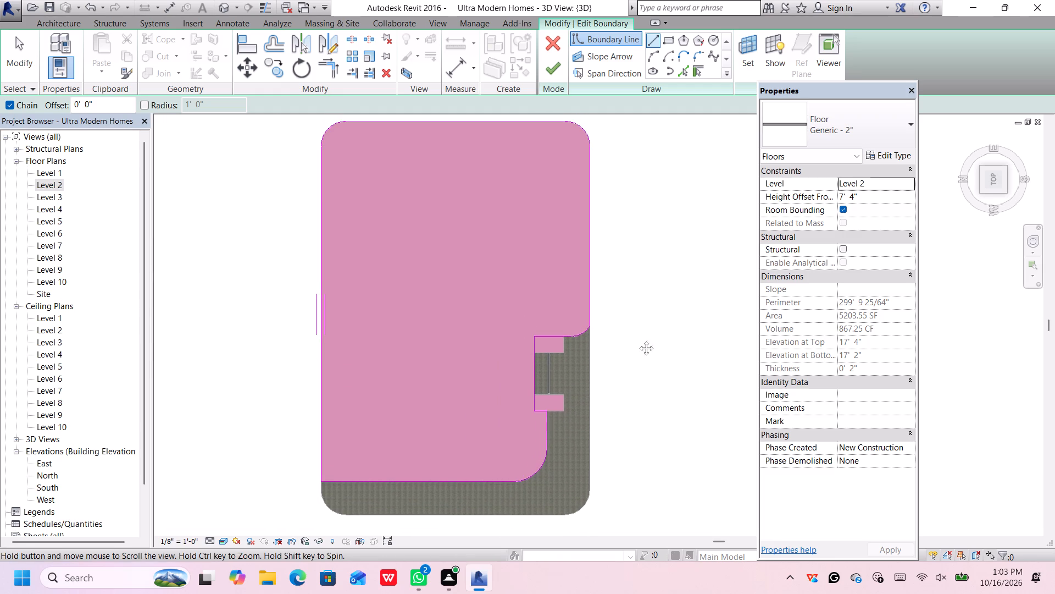
middle_drag(638, 340, 638, 343)
key(Escape)
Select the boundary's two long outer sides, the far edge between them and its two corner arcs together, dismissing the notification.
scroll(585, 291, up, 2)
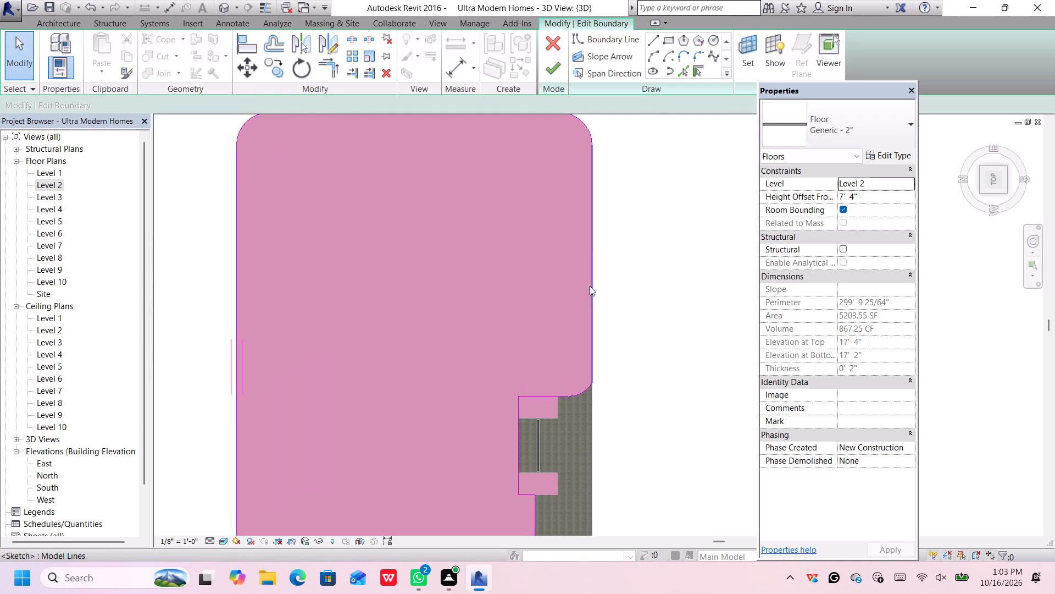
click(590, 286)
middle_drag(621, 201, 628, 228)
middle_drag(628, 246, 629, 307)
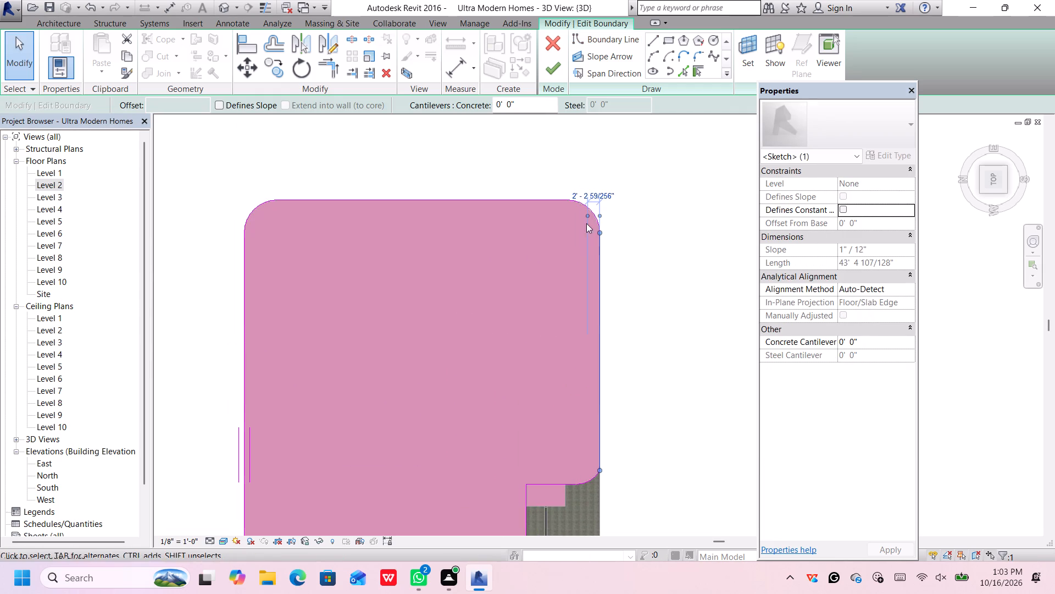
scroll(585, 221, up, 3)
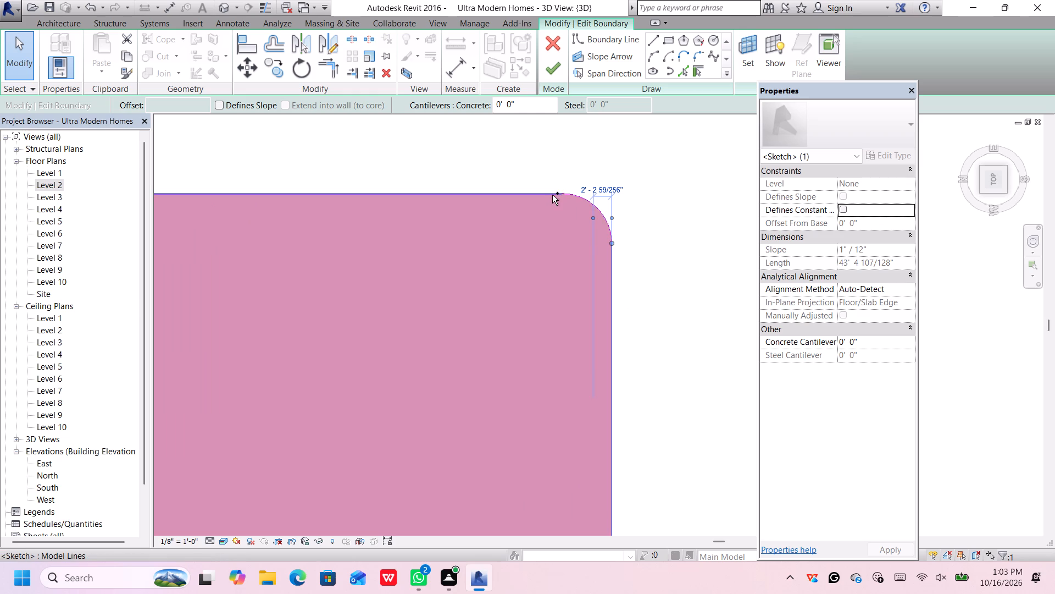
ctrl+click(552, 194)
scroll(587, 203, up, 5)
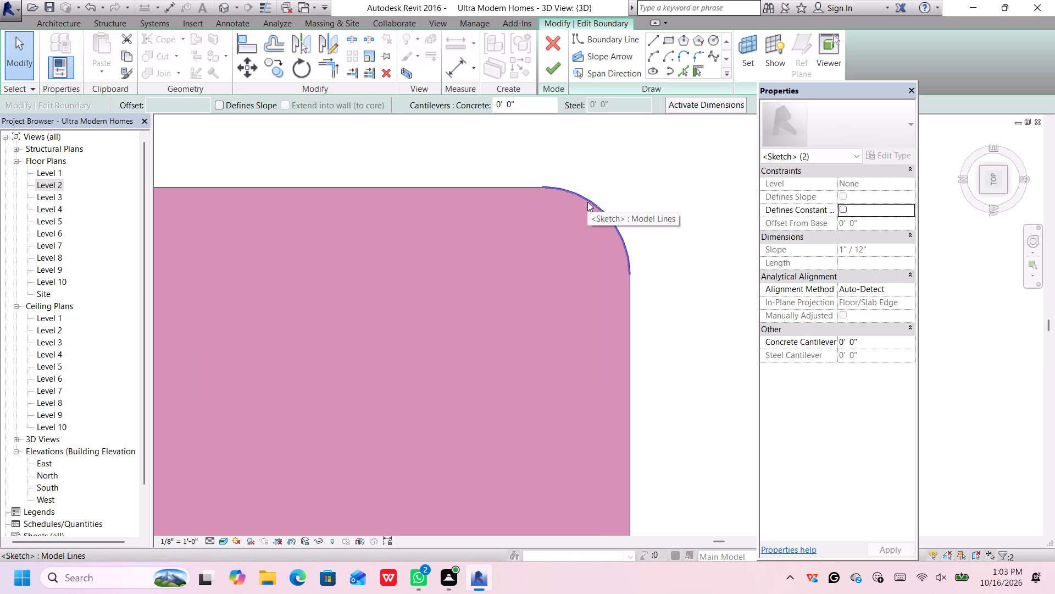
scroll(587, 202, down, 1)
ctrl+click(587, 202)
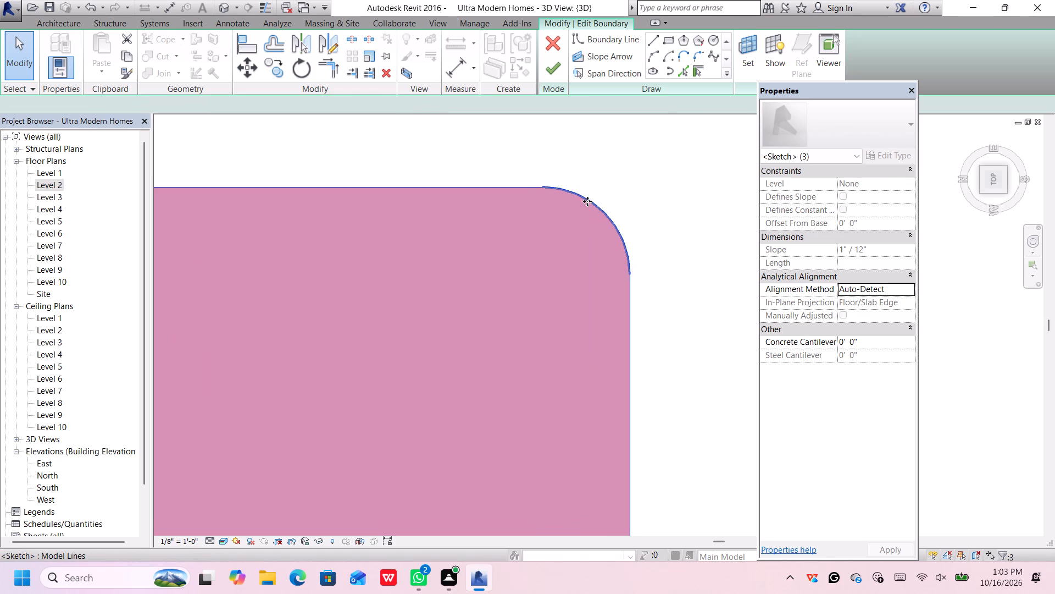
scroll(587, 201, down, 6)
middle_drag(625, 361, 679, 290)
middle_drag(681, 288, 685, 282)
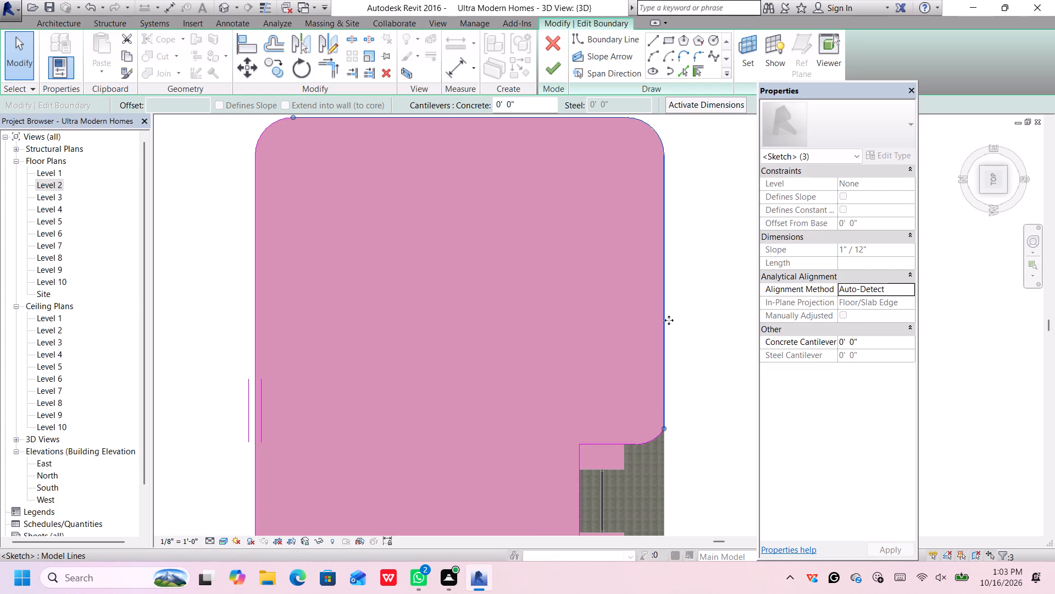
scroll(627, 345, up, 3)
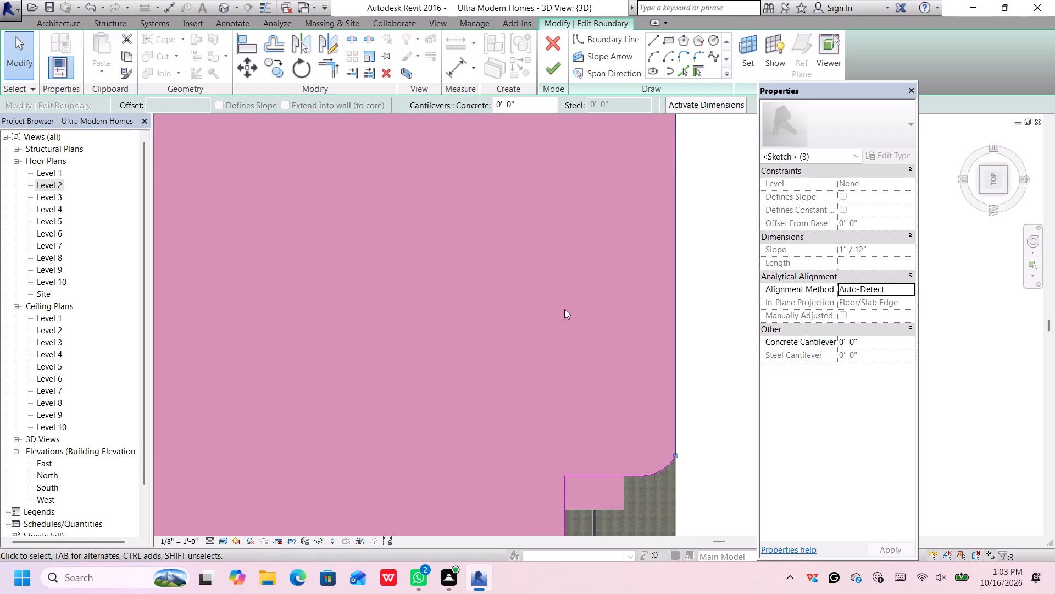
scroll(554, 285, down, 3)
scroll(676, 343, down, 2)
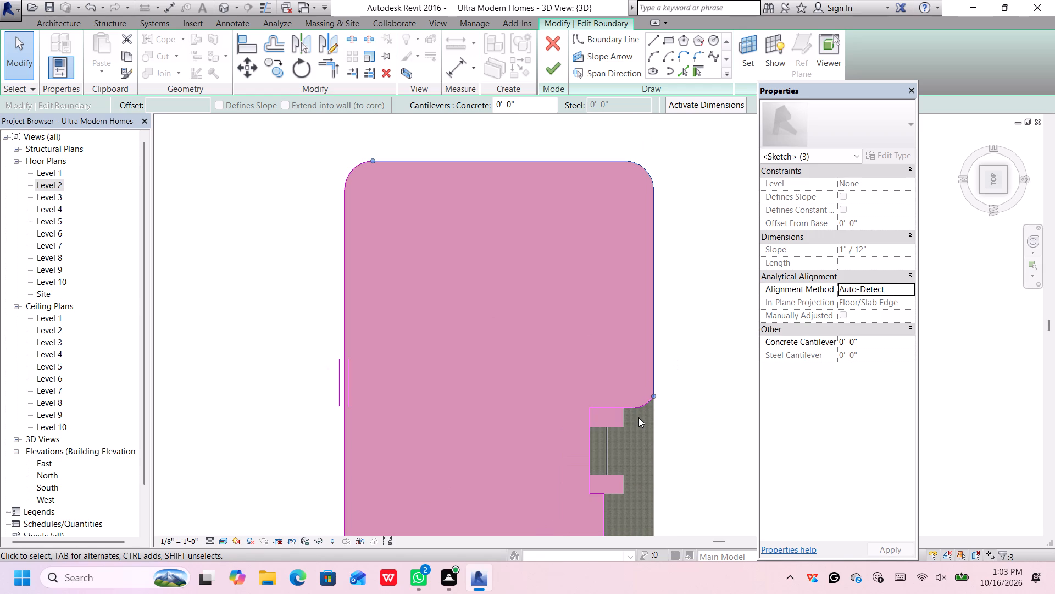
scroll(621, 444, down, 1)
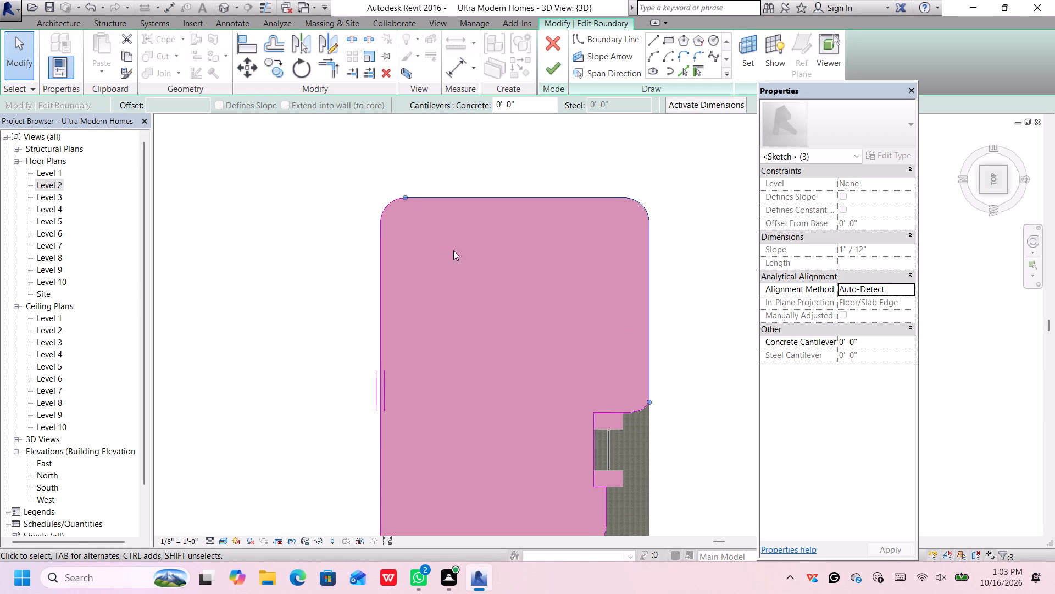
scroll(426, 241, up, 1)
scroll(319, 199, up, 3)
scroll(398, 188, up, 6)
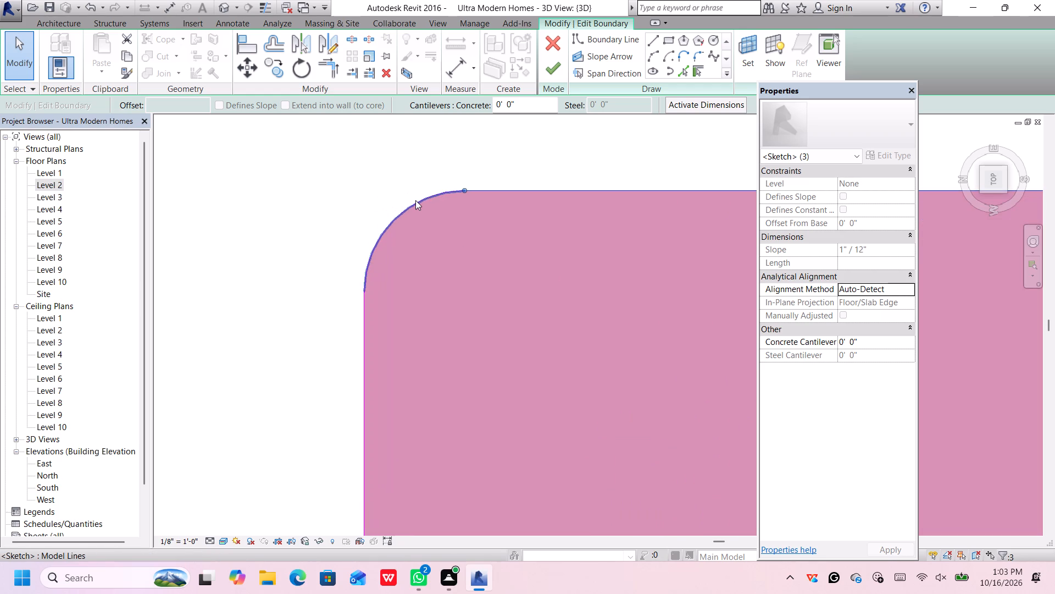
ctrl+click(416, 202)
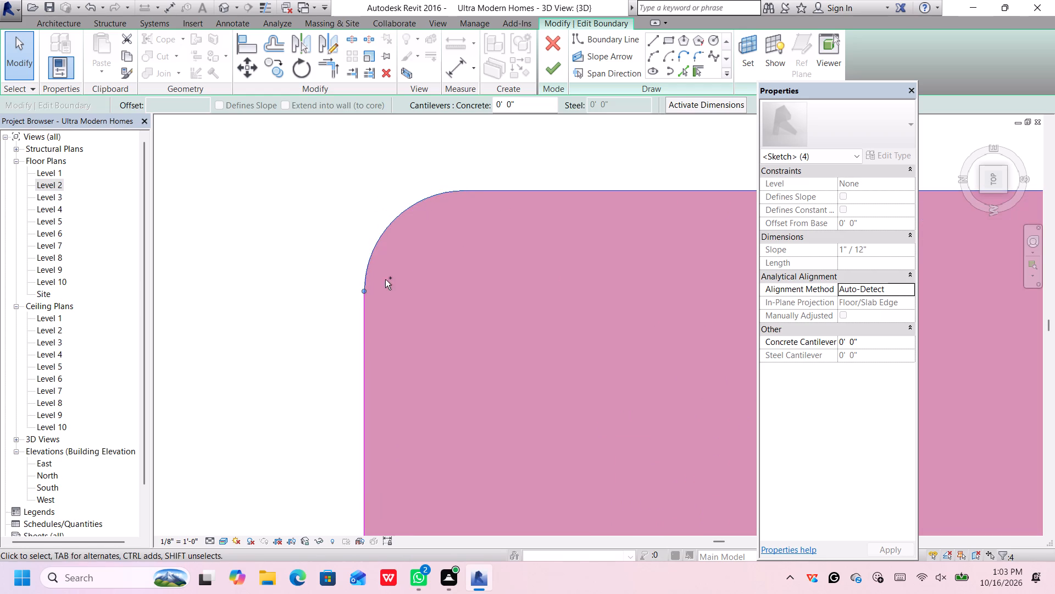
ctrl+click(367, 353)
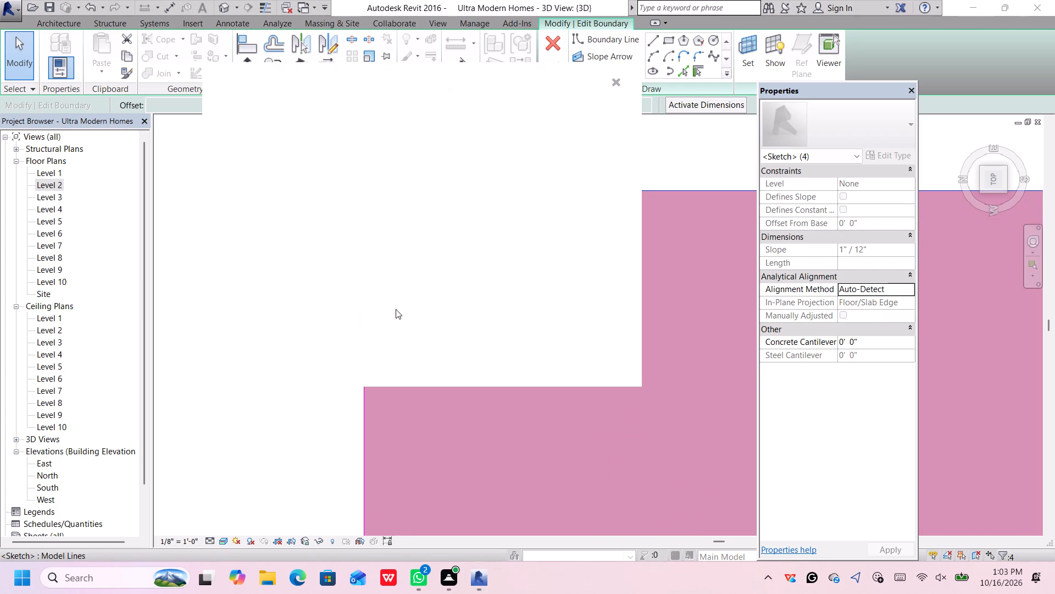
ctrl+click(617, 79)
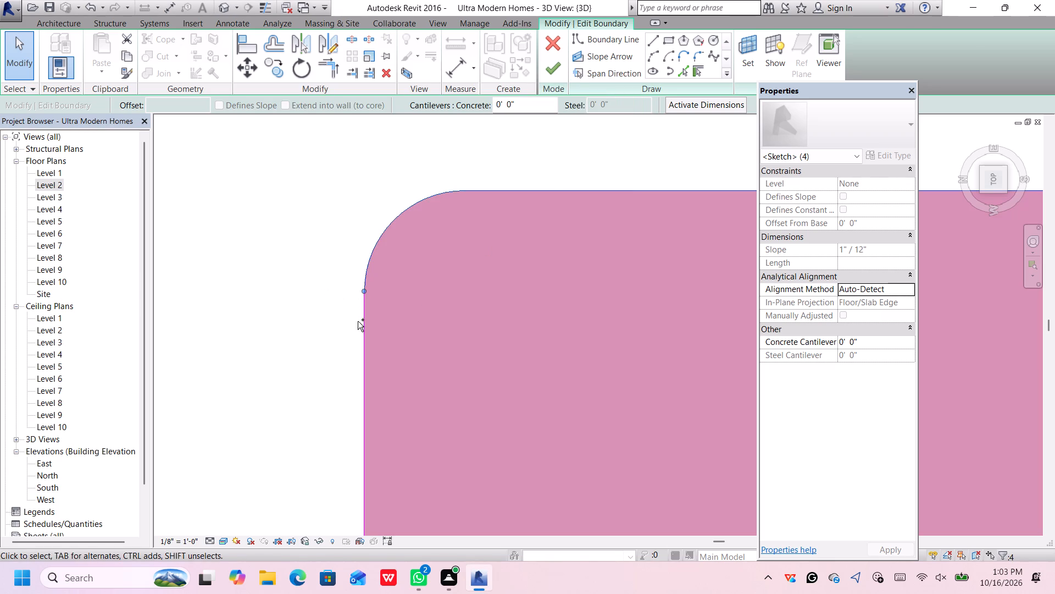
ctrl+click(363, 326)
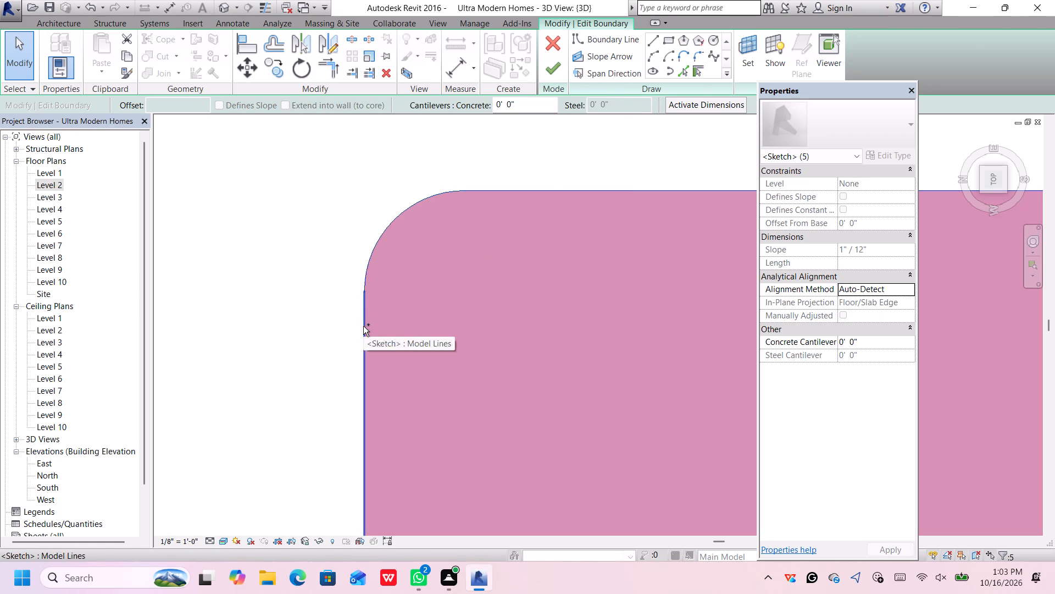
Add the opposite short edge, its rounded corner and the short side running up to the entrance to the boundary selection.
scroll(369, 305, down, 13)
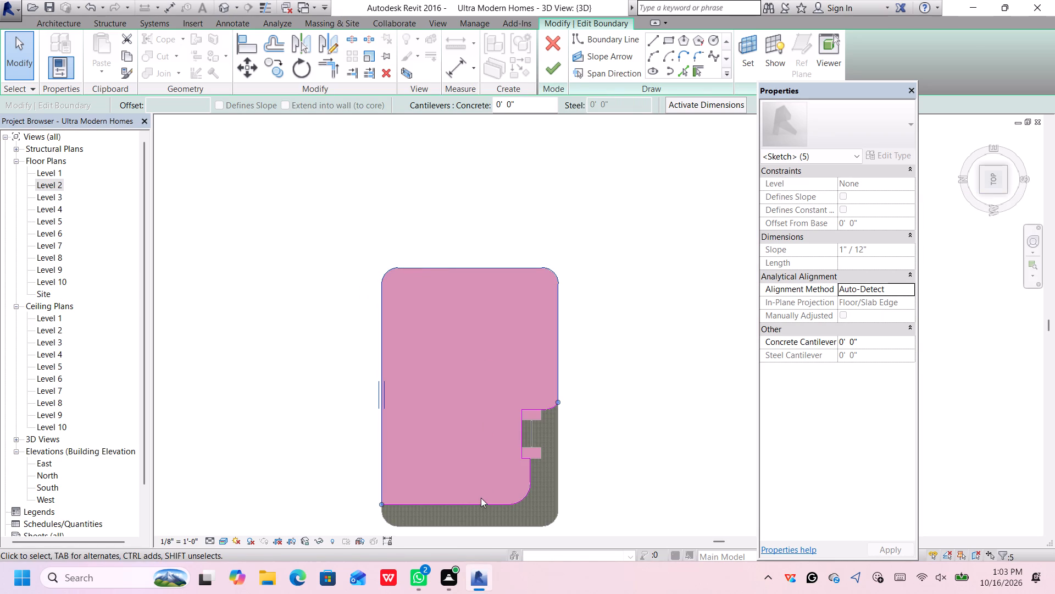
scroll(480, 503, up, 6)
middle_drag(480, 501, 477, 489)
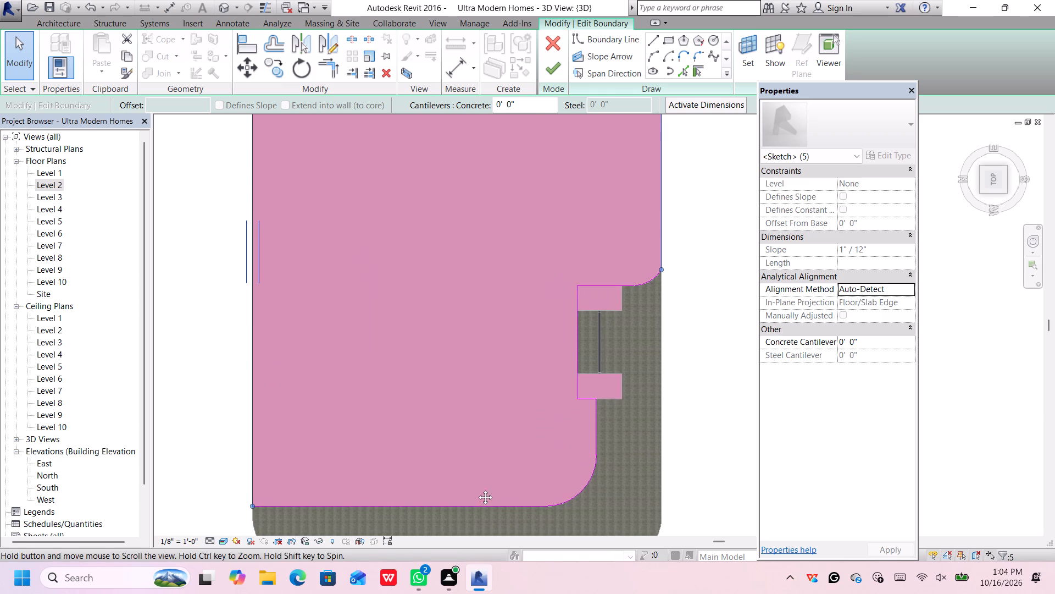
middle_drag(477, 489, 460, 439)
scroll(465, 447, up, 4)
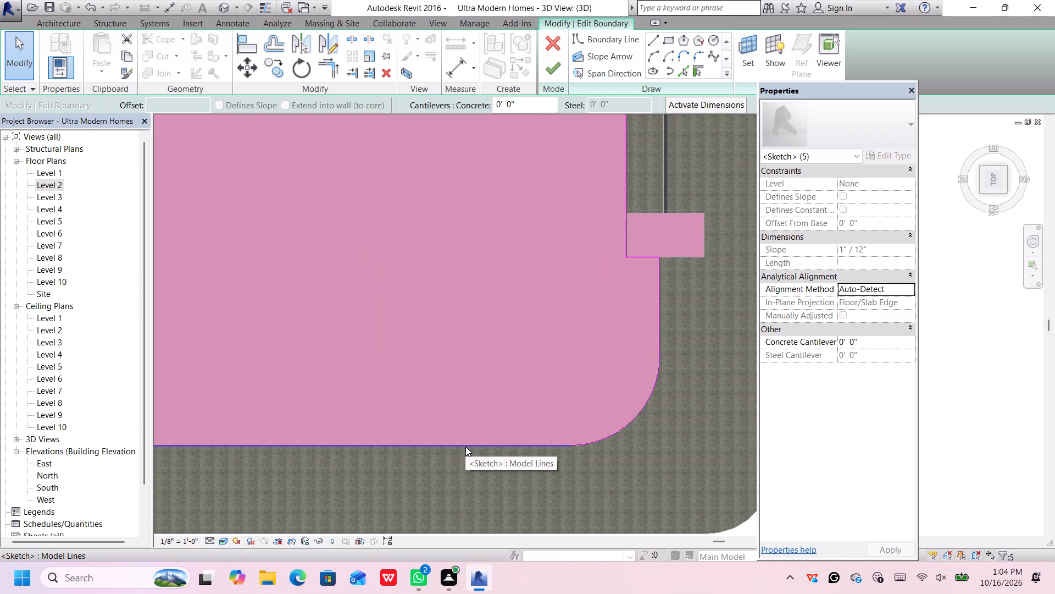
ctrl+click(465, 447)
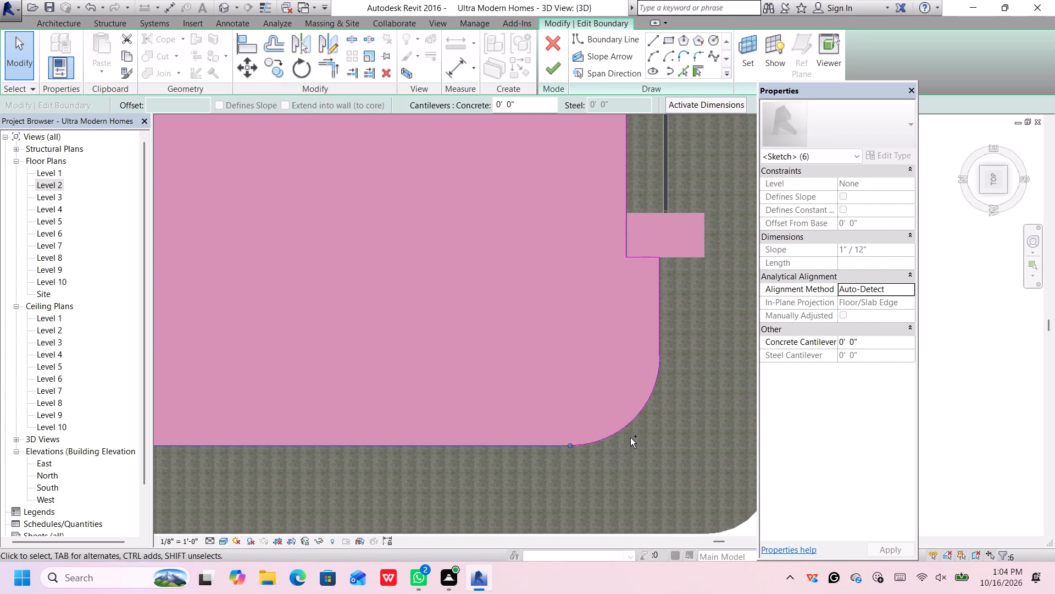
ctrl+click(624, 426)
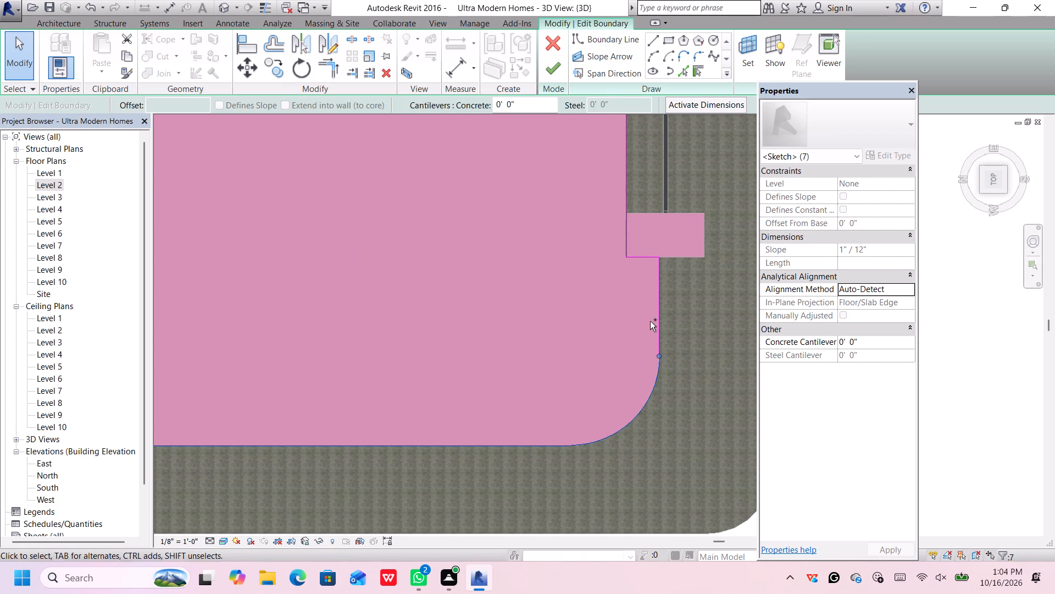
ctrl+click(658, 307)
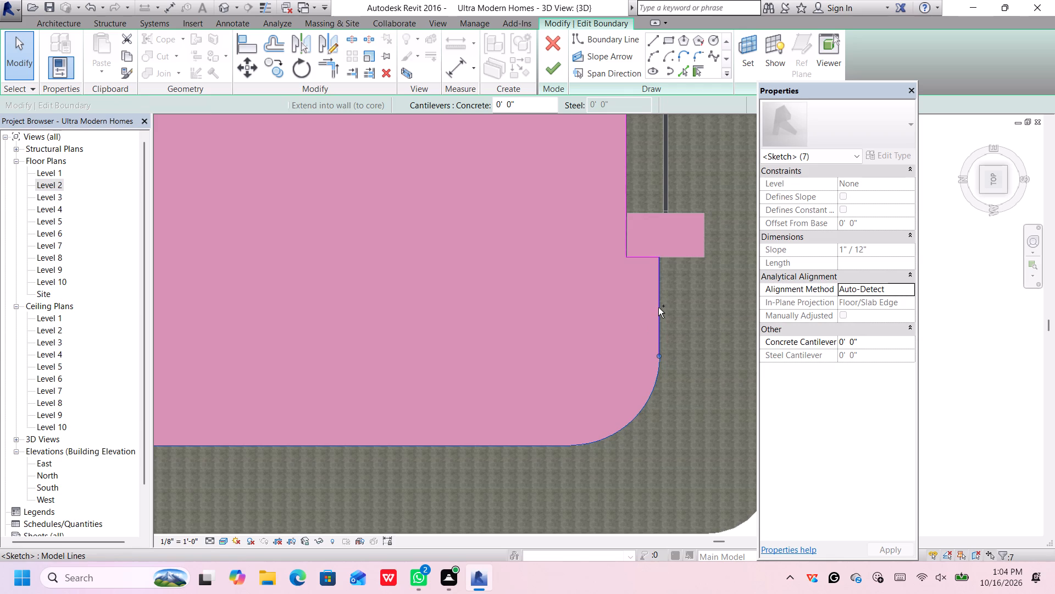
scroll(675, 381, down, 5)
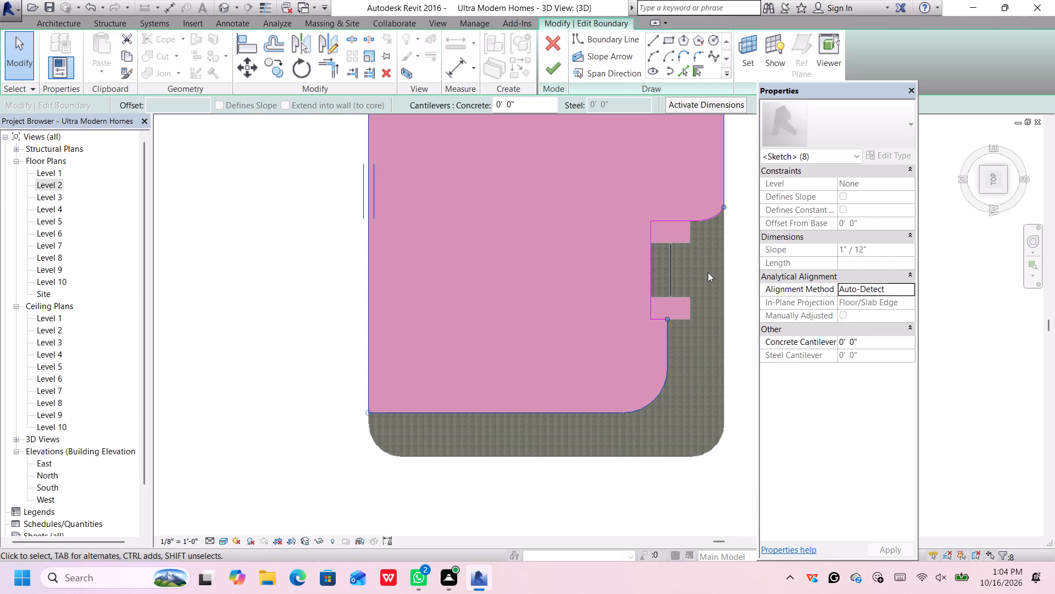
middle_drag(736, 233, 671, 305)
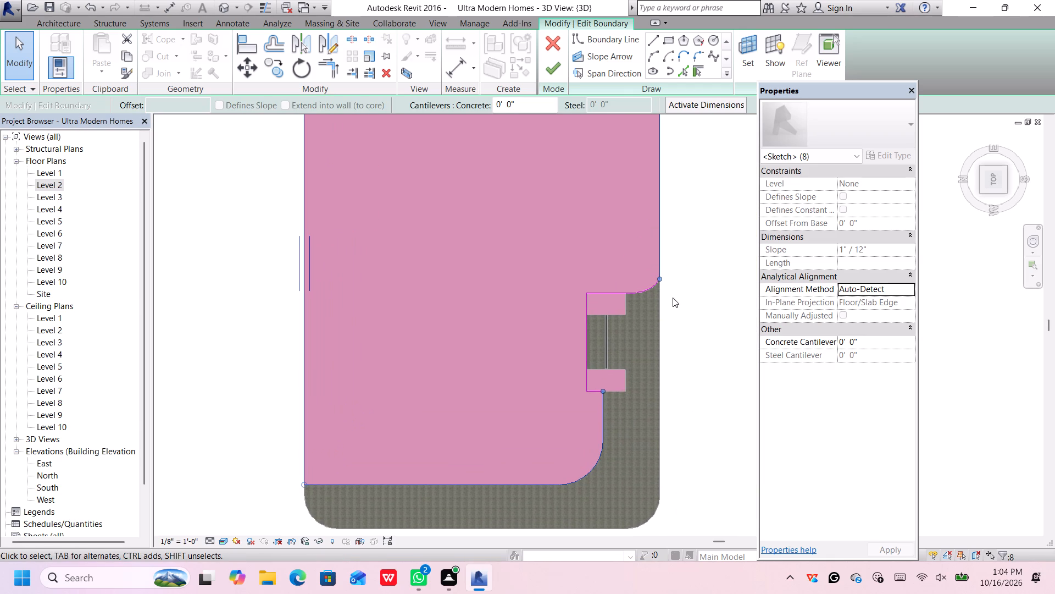
Offset copies of the long boundary side above the entrance, its far corner arc and the far edge outward by 1' 0".
click(264, 36)
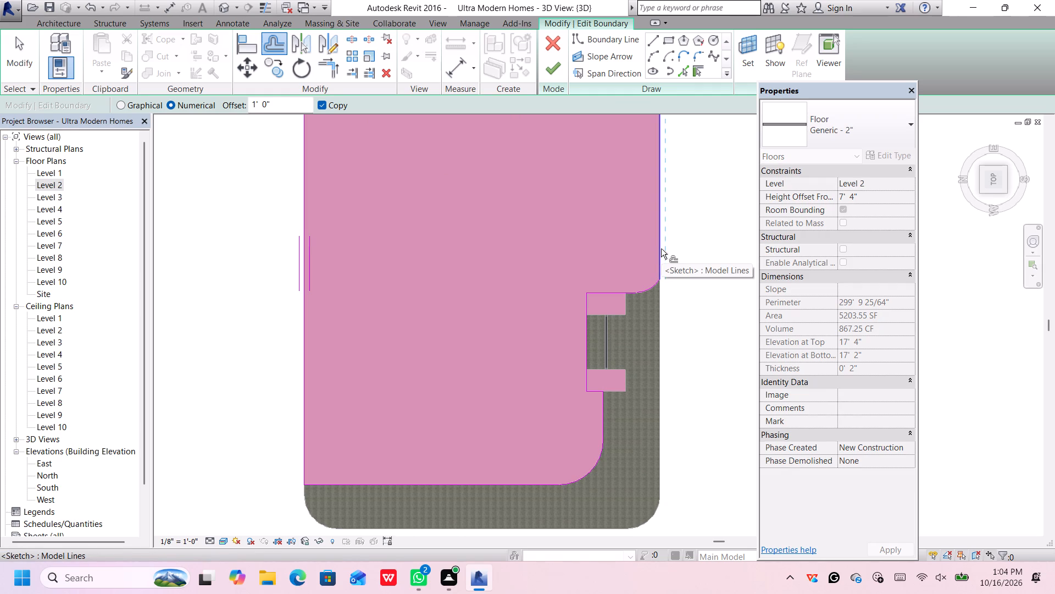
click(660, 247)
scroll(674, 237, down, 3)
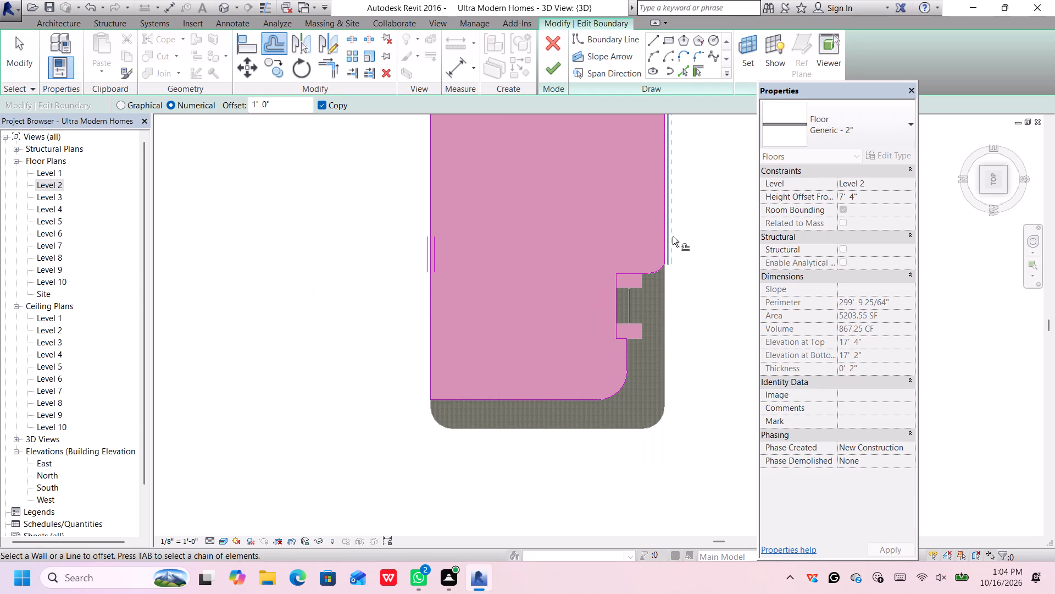
middle_drag(687, 212, 653, 339)
scroll(632, 219, up, 4)
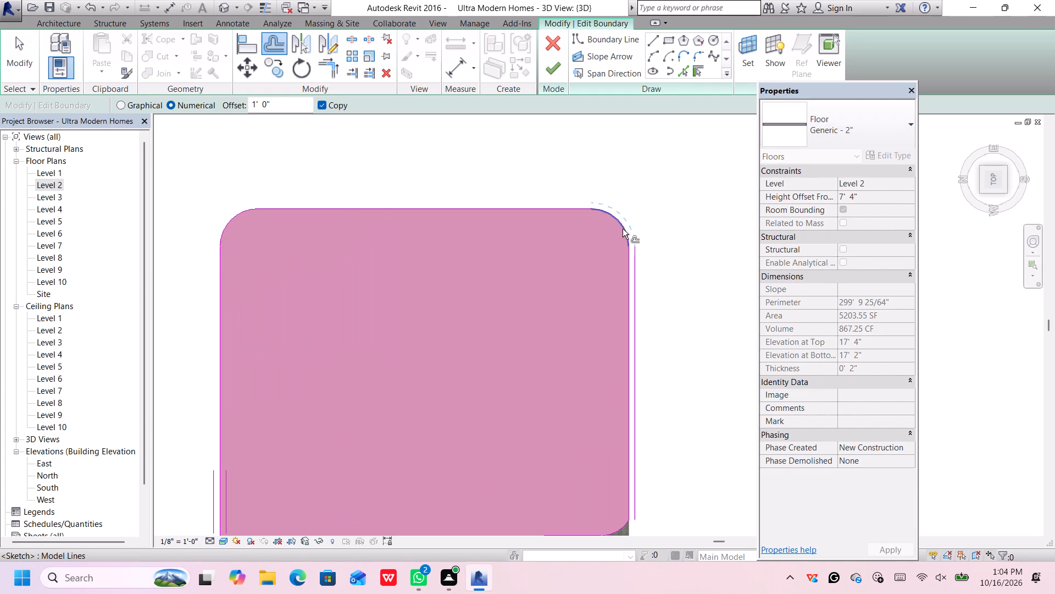
click(623, 228)
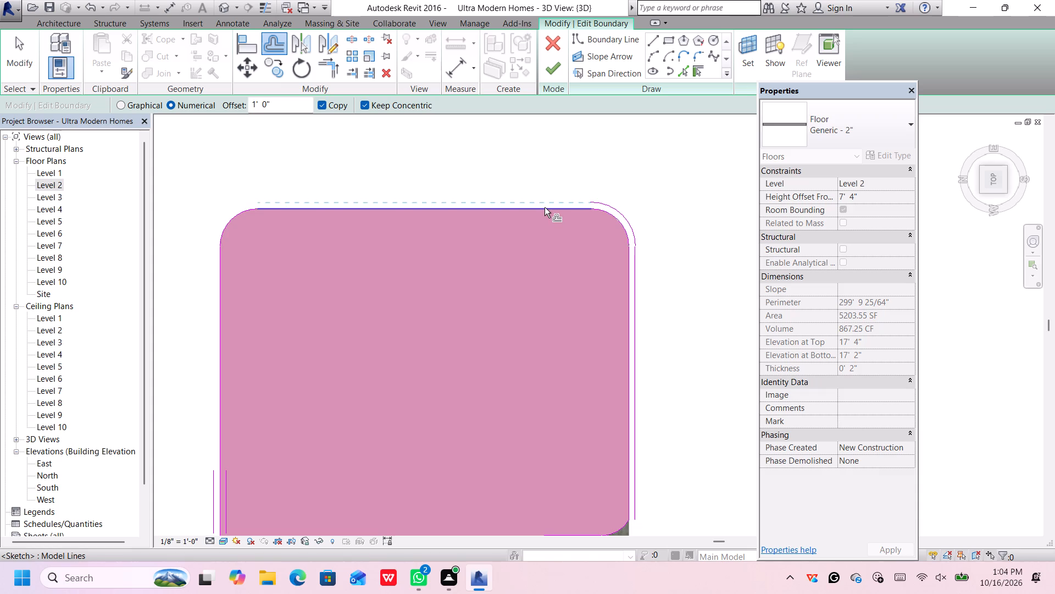
click(545, 207)
Offset copies of the other far corner arc and the opposite long boundary side outward by 1' 0".
scroll(652, 240, up, 5)
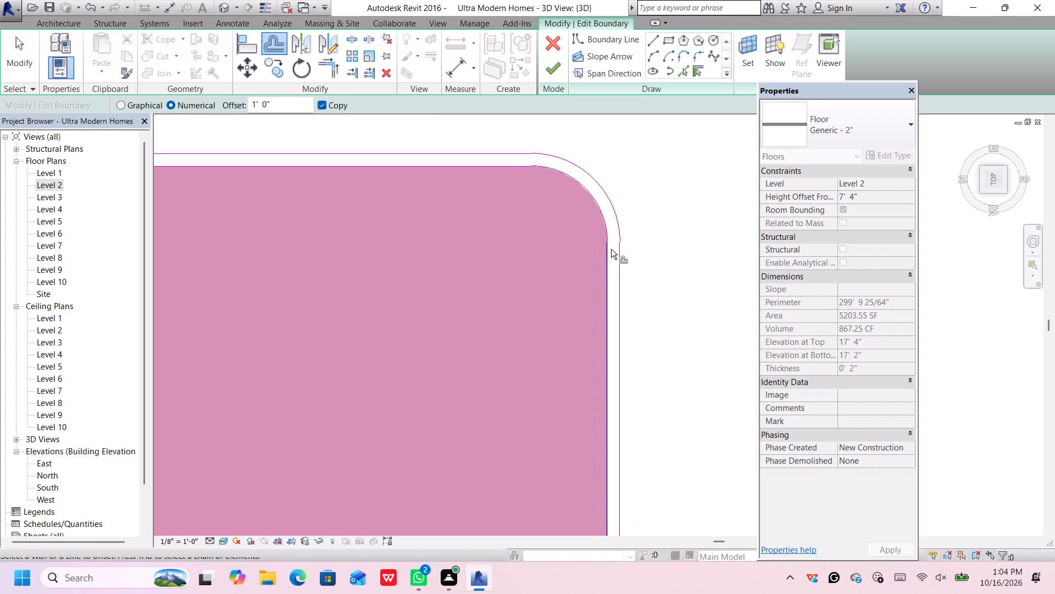
scroll(615, 243, up, 4)
scroll(626, 241, down, 5)
scroll(552, 167, up, 2)
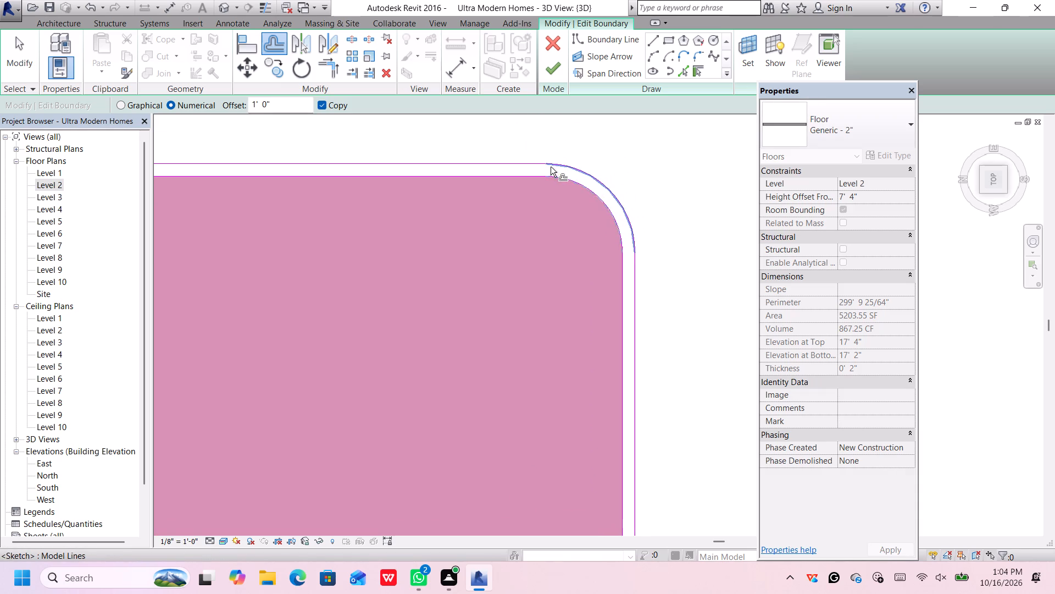
scroll(551, 167, up, 9)
scroll(548, 176, down, 4)
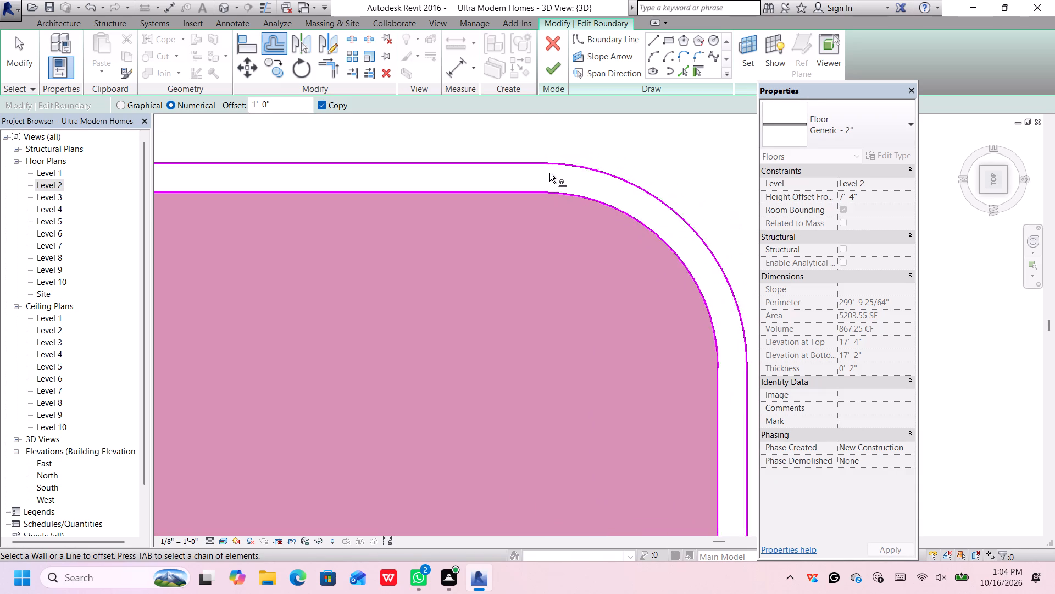
scroll(549, 173, down, 1)
scroll(710, 318, down, 11)
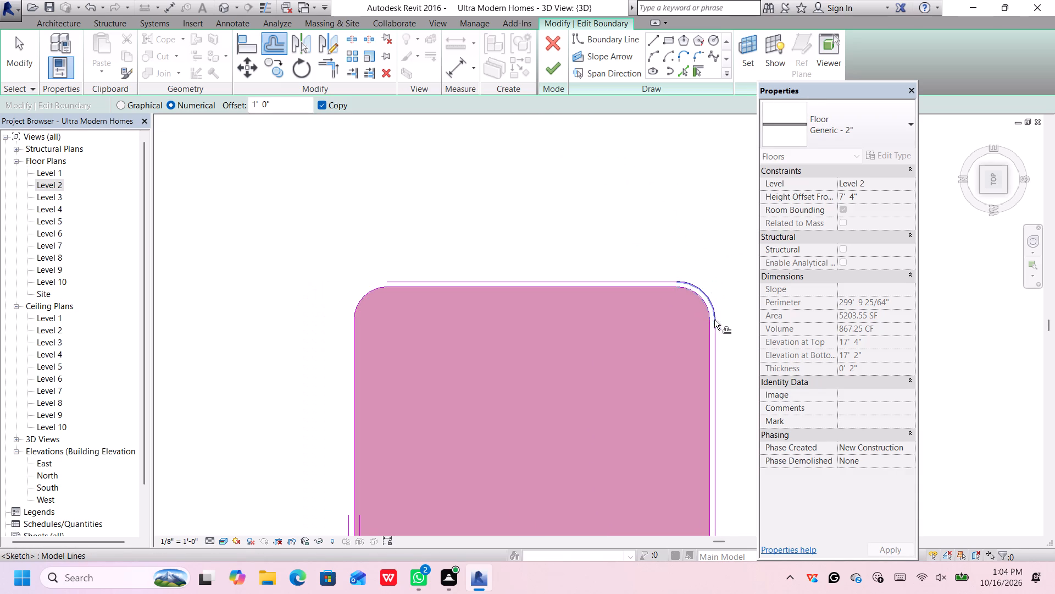
middle_drag(717, 359, 729, 237)
scroll(377, 172, up, 1)
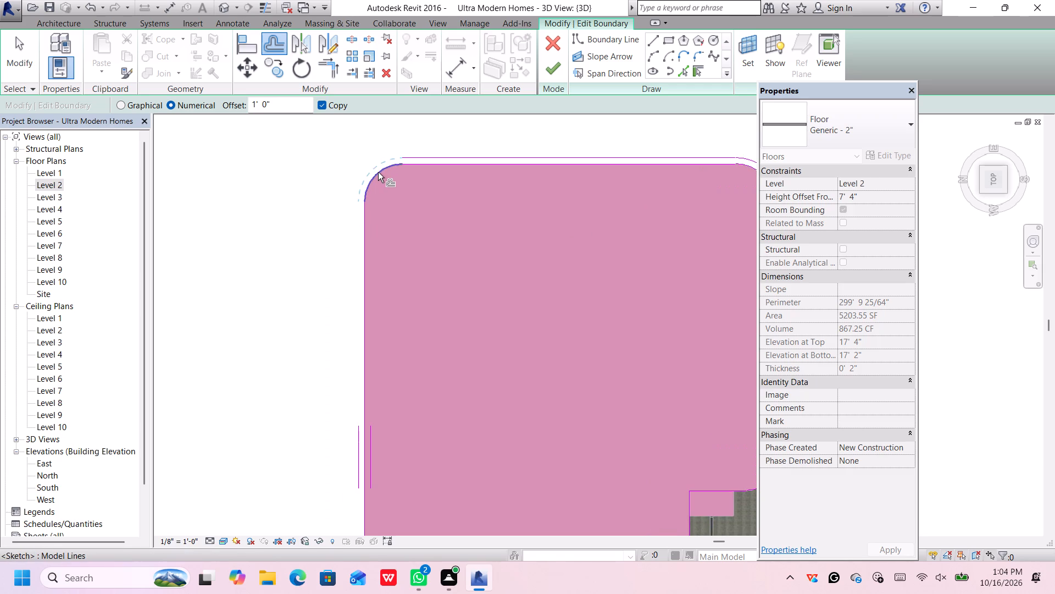
click(378, 172)
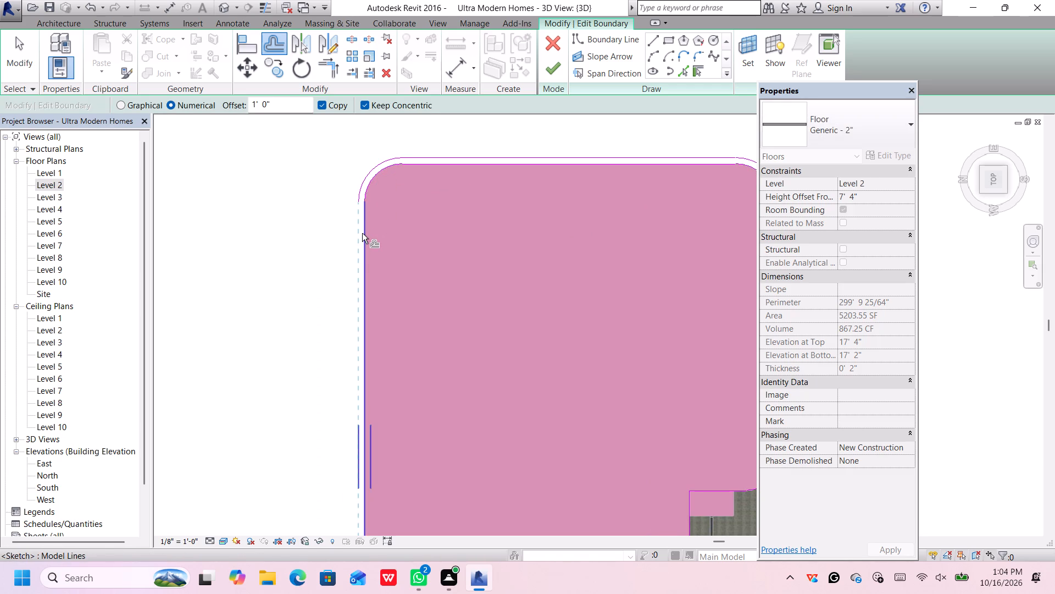
click(364, 246)
Offset copies of the near short edge, its rounded corner and the short side up to the entrance outward by 1' 0".
scroll(364, 246, down, 5)
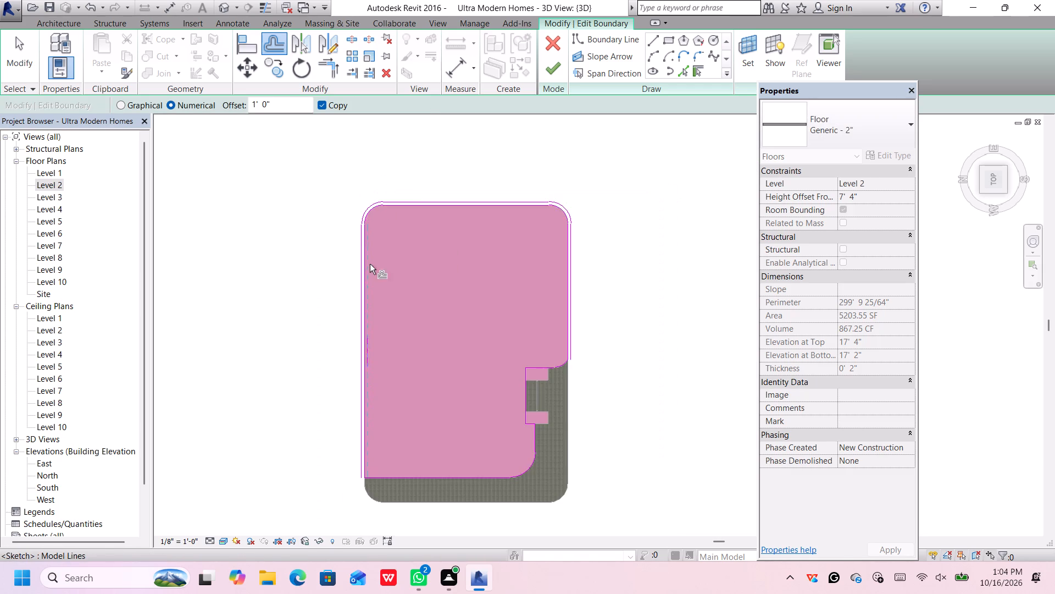
scroll(409, 332, down, 2)
scroll(437, 486, up, 5)
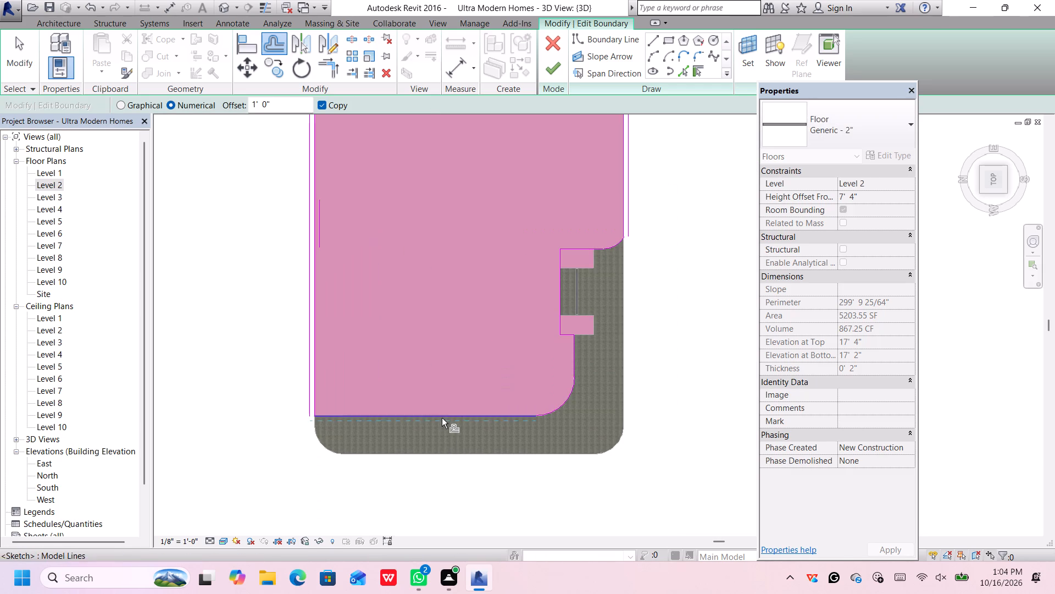
scroll(443, 406, up, 2)
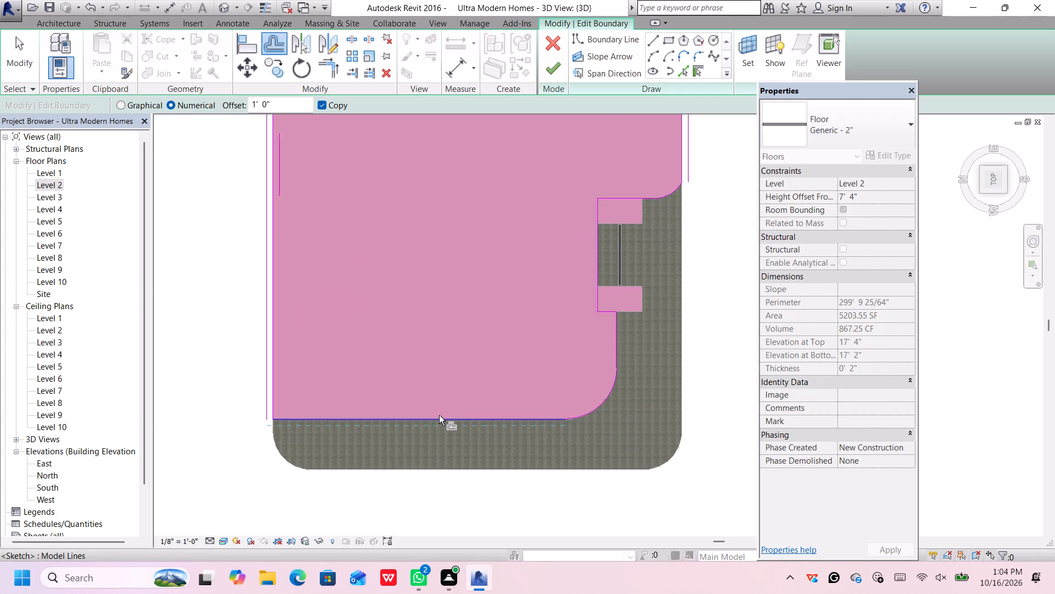
click(439, 415)
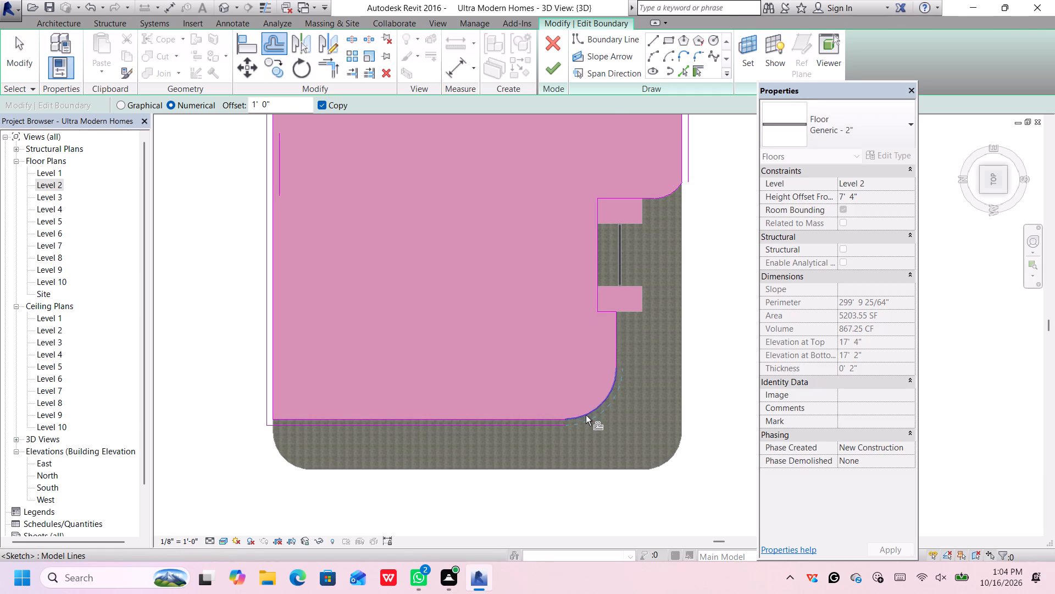
click(586, 415)
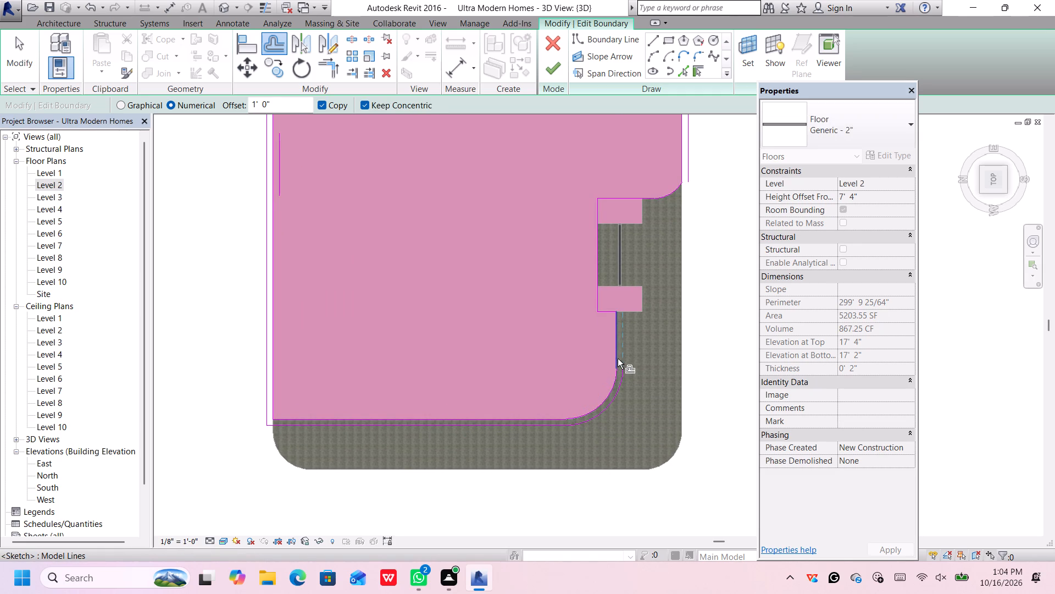
click(618, 359)
Offset copies of the small arc beside the entrance and its short line to the column by 1' 0", dismissing the notification.
scroll(665, 338, down, 4)
middle_drag(685, 292, 669, 351)
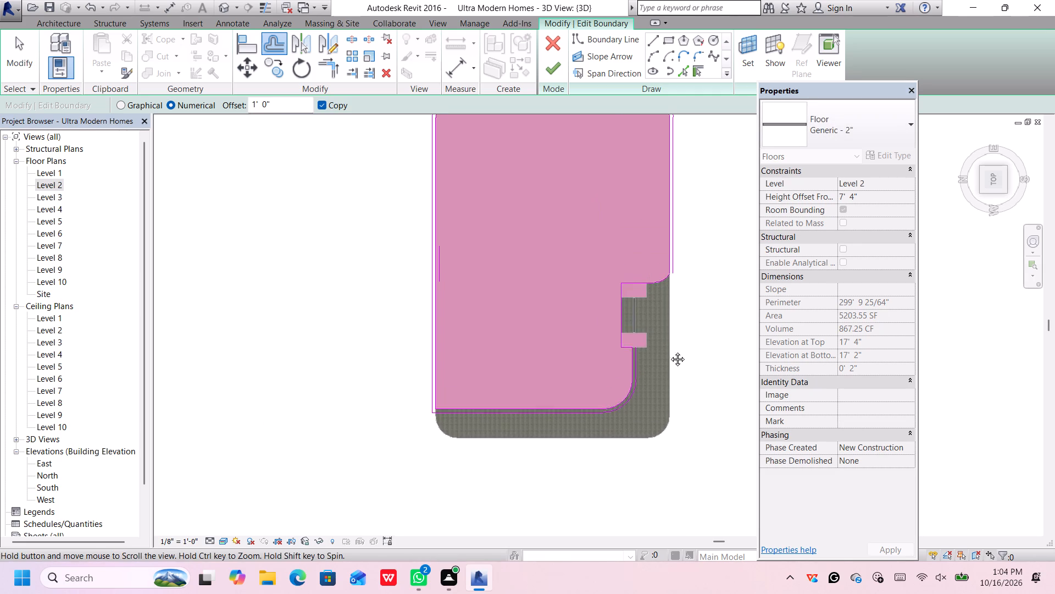
middle_drag(669, 351, 659, 389)
scroll(657, 377, up, 4)
click(628, 339)
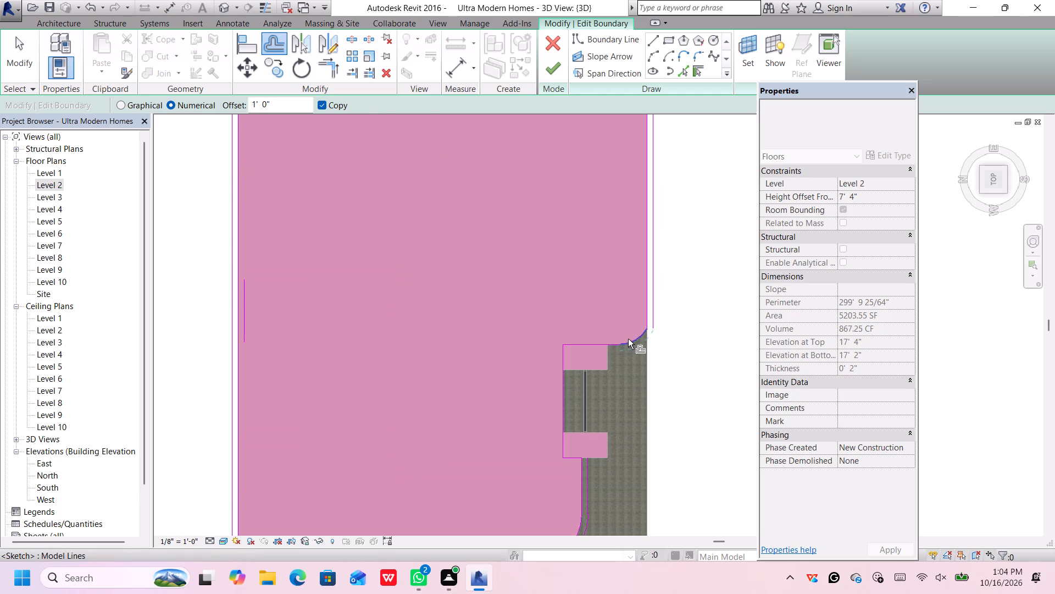
scroll(696, 318, down, 3)
middle_drag(693, 320, 670, 372)
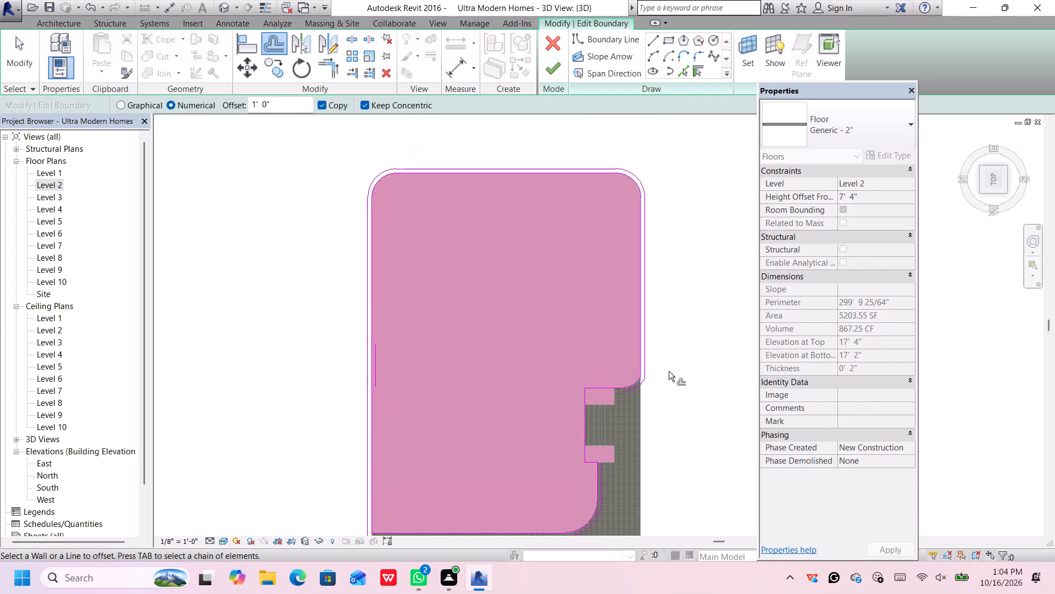
scroll(663, 375, up, 5)
scroll(624, 395, up, 4)
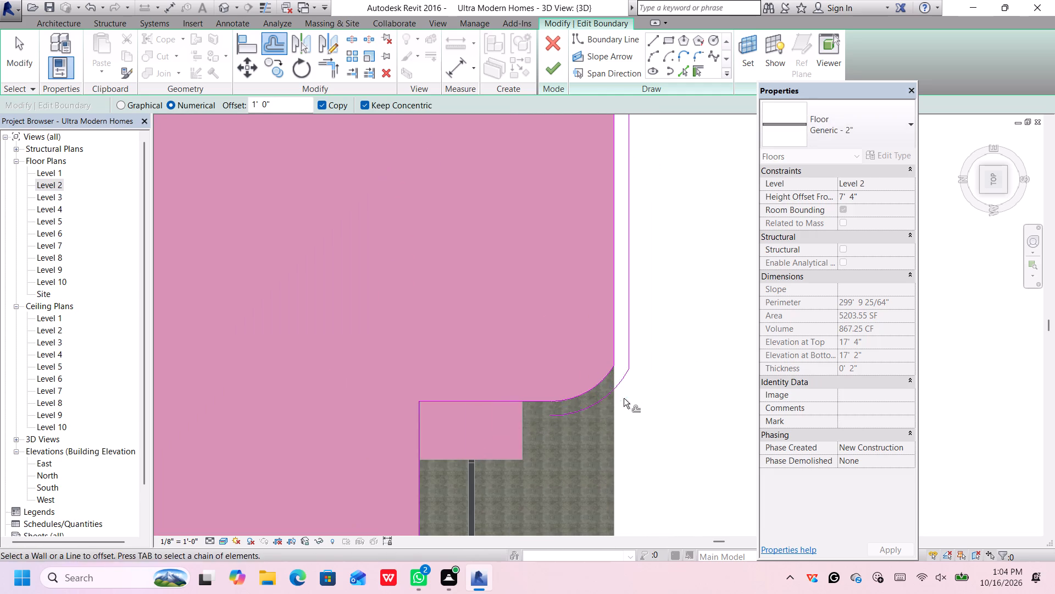
click(532, 401)
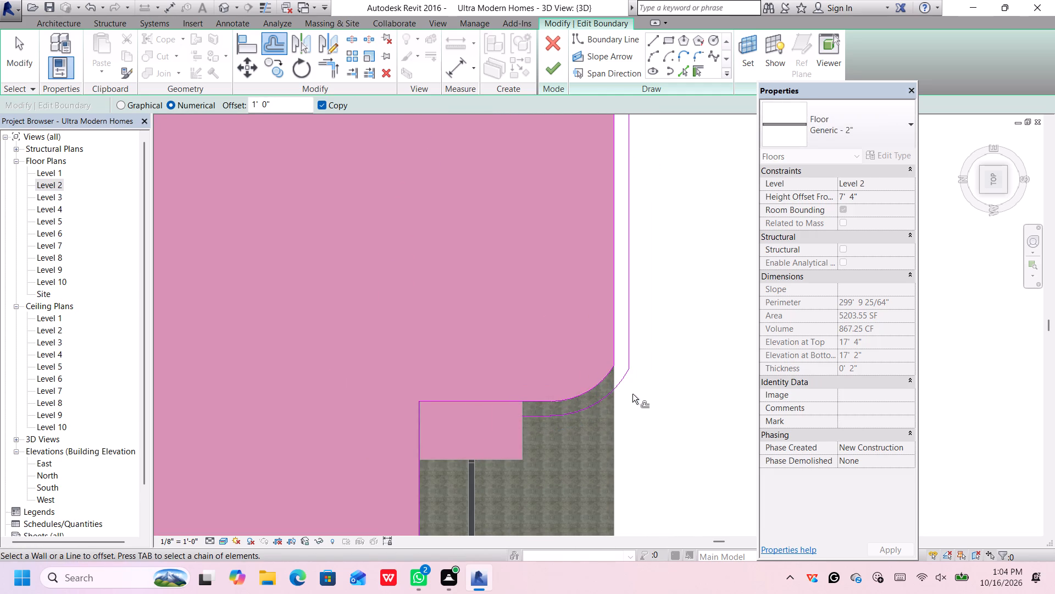
scroll(636, 394, up, 2)
key(space)
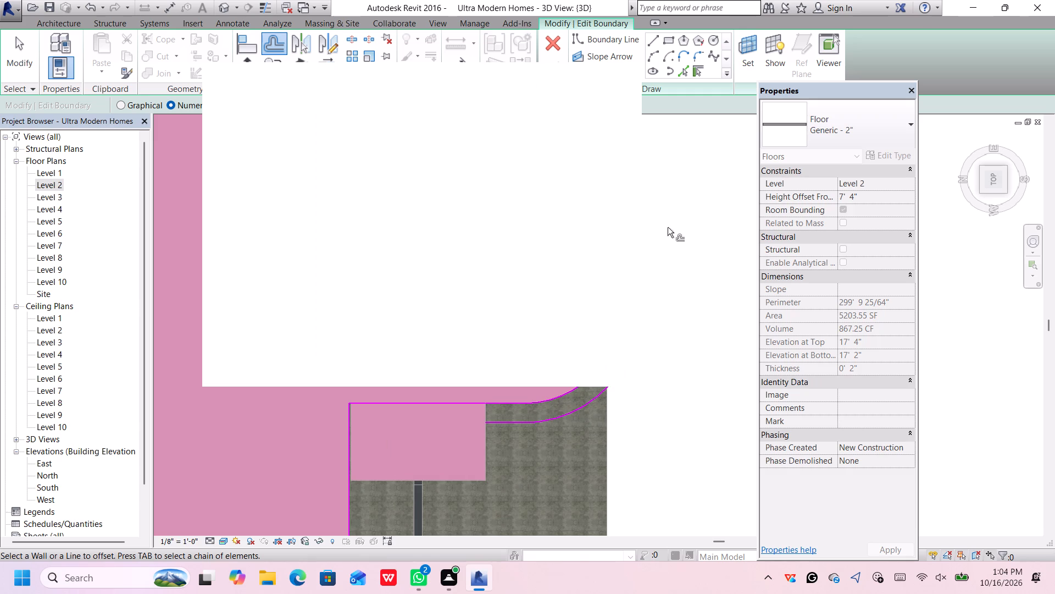
click(616, 81)
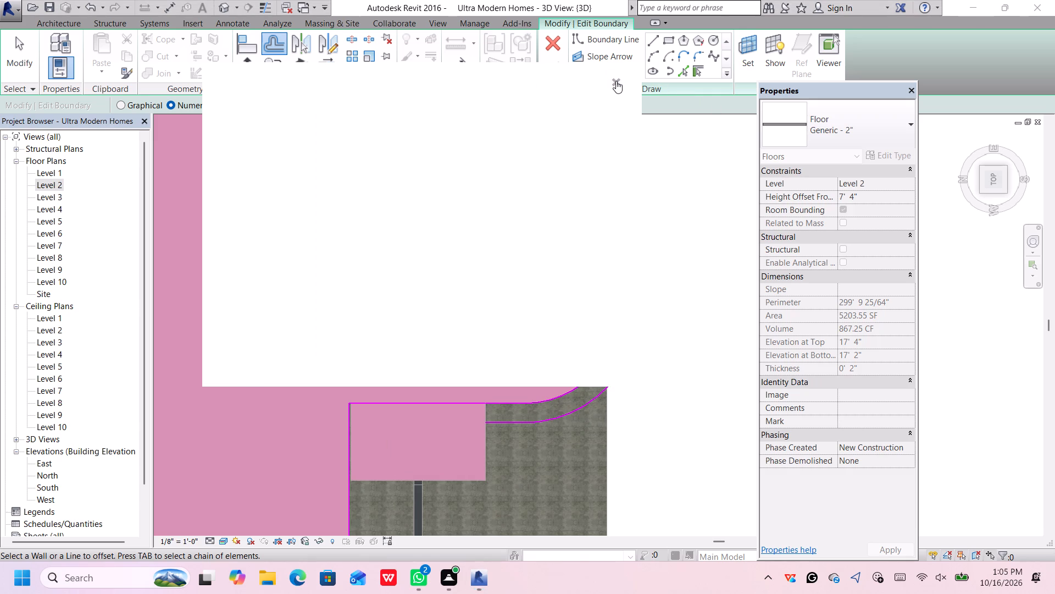
scroll(643, 262, down, 13)
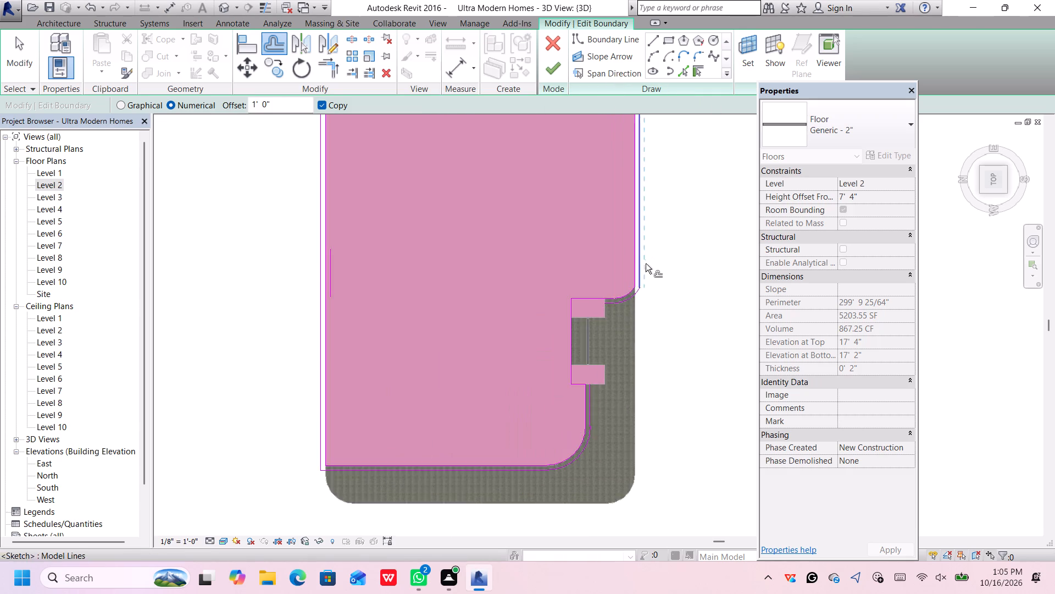
scroll(681, 322, up, 3)
key(space)
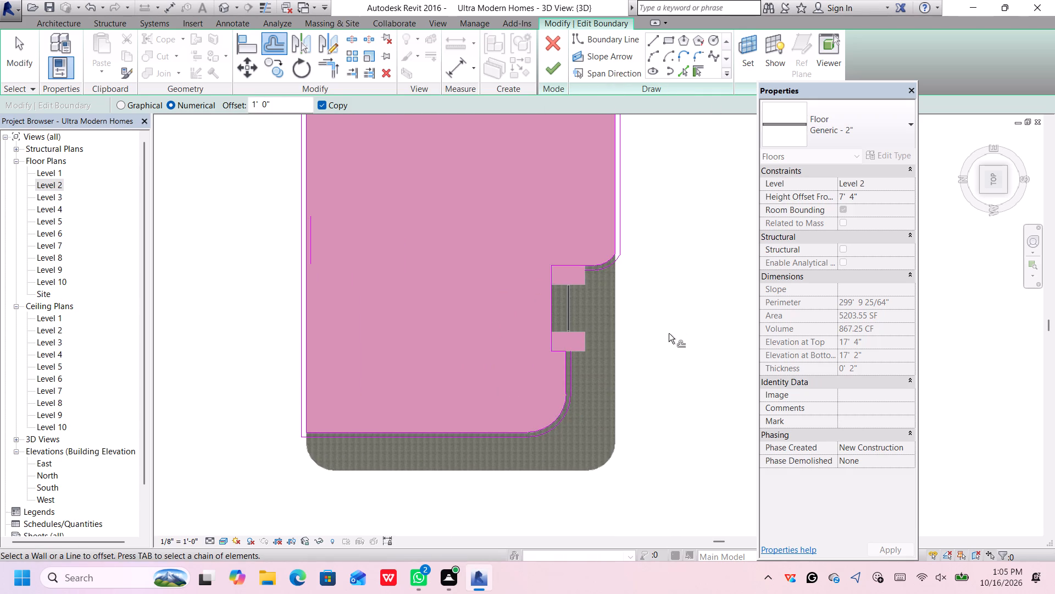
key(Escape)
Delete the original short line beside the entrance column, its adjoining small arc and the original long side above it.
scroll(592, 273, up, 11)
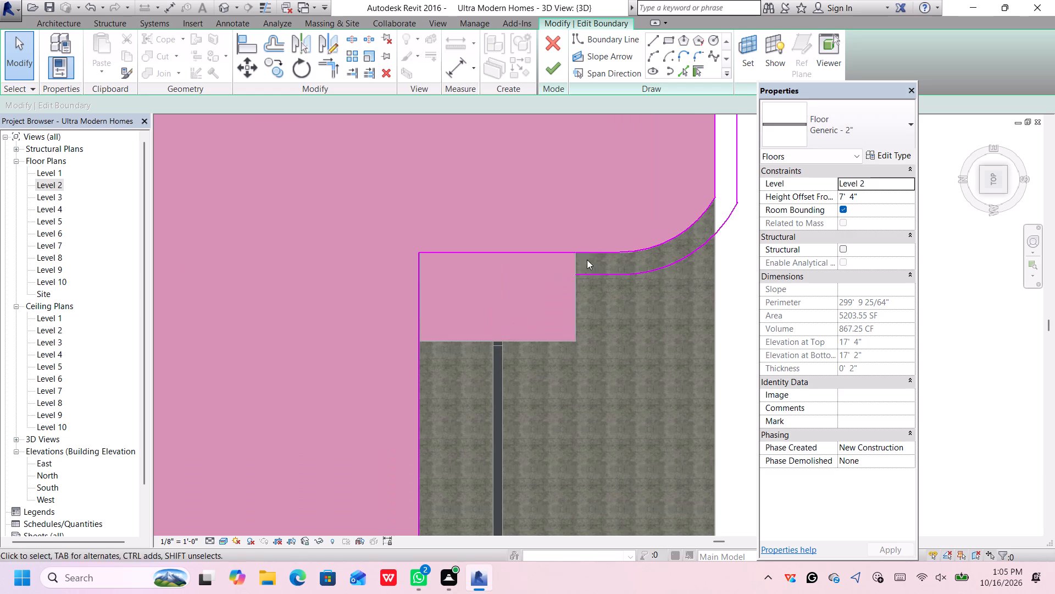
click(593, 255)
key(Delete)
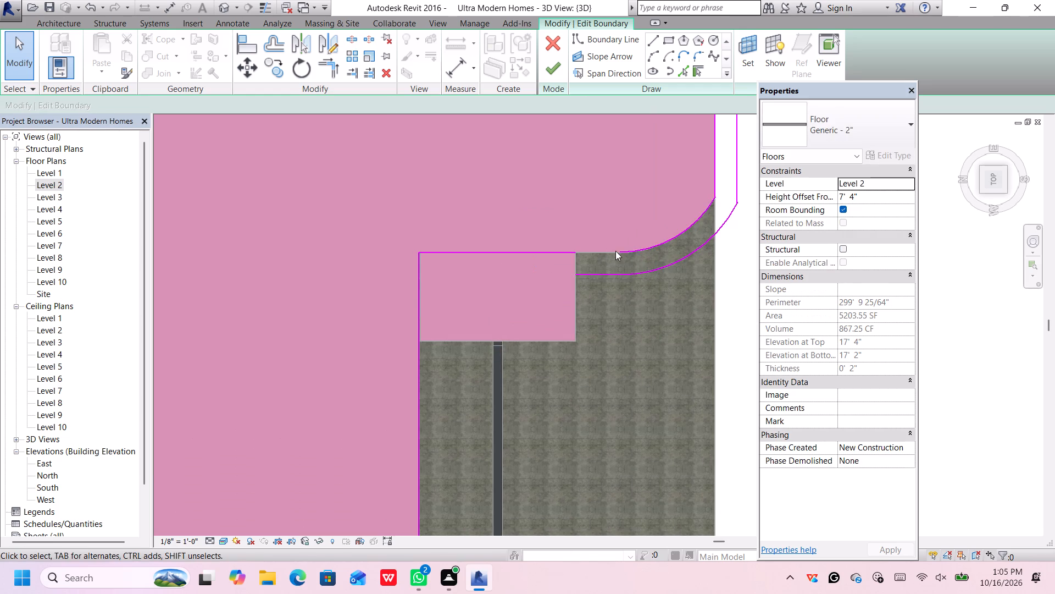
click(630, 251)
key(Delete)
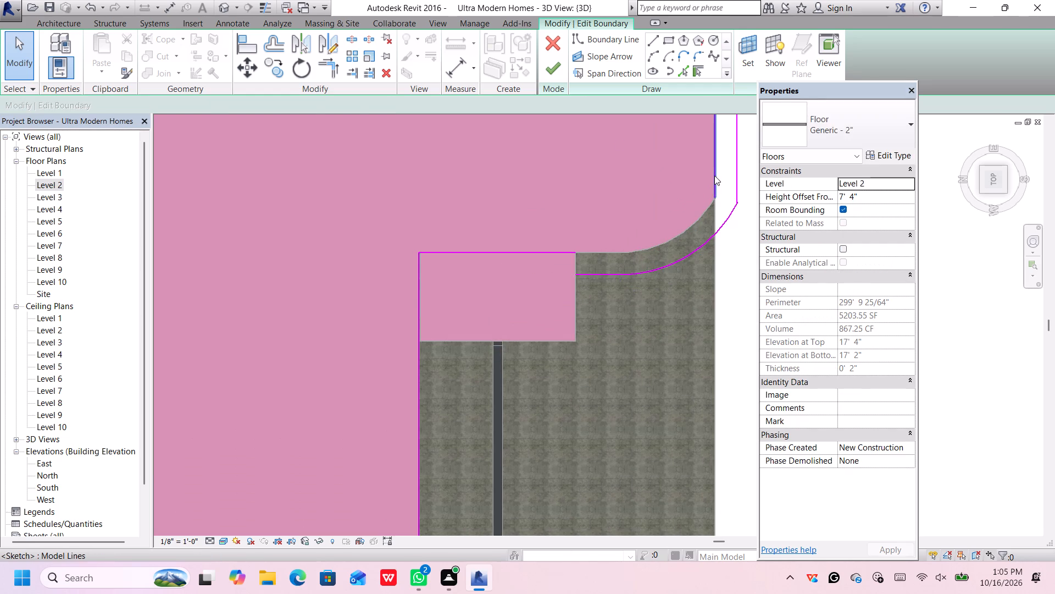
click(714, 175)
key(Delete)
Delete the original short side below the entrance and its adjoining rounded corner arc.
scroll(711, 180, down, 12)
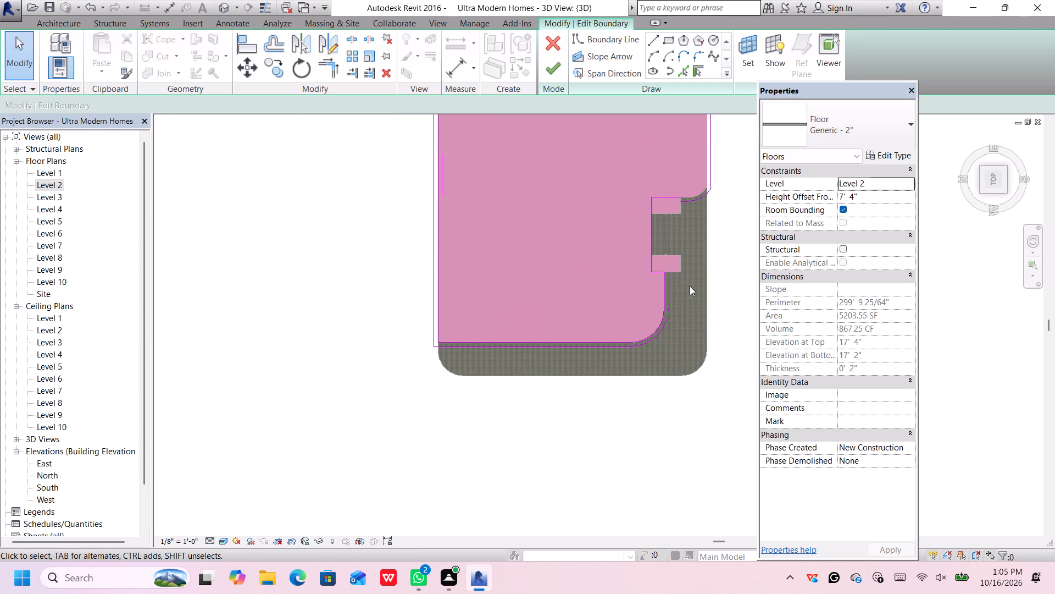
scroll(653, 322, up, 5)
click(673, 266)
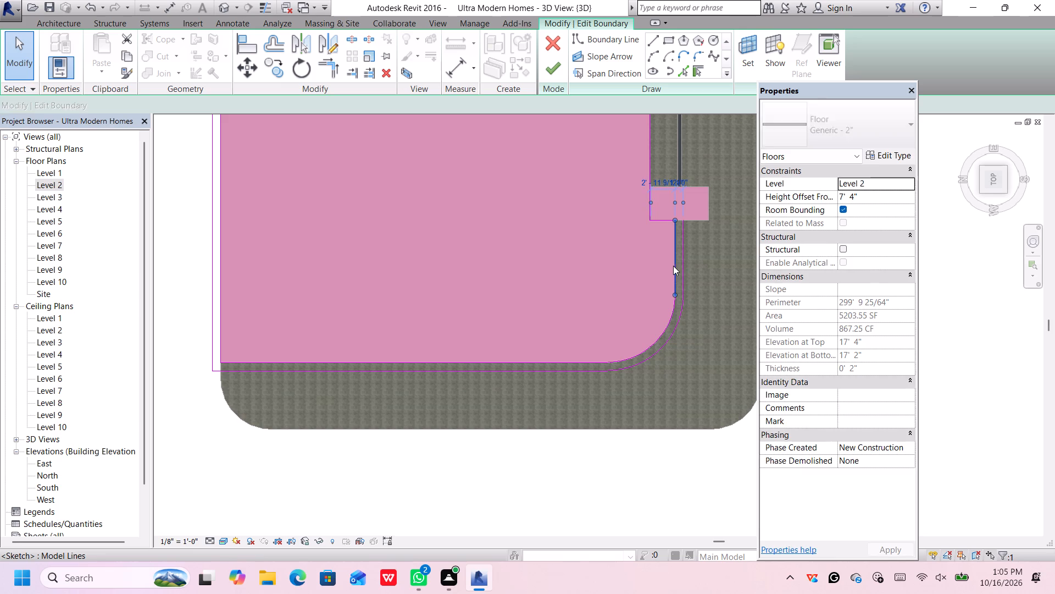
key(Delete)
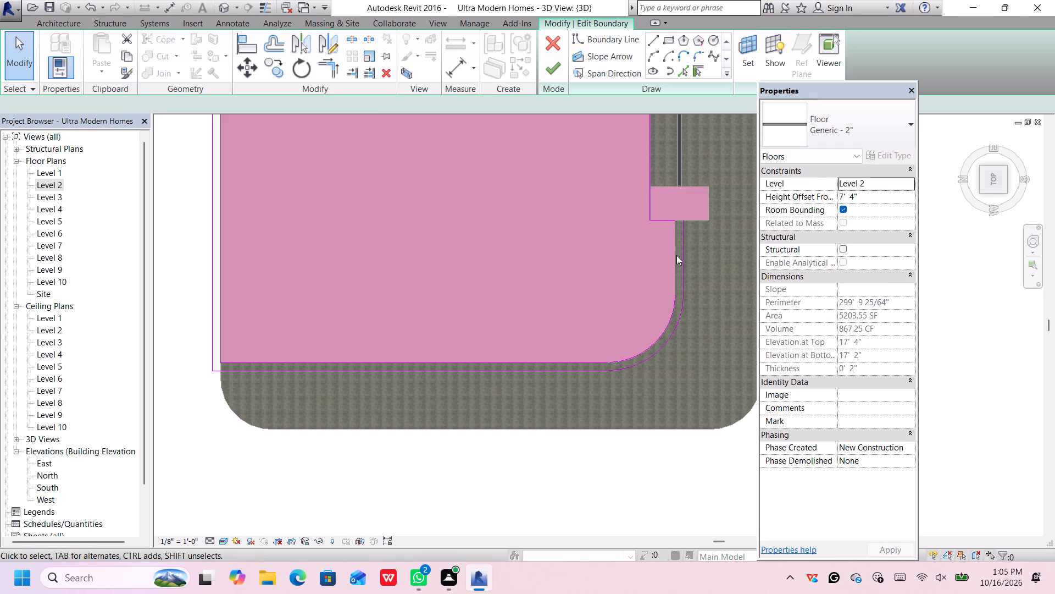
scroll(676, 243, up, 5)
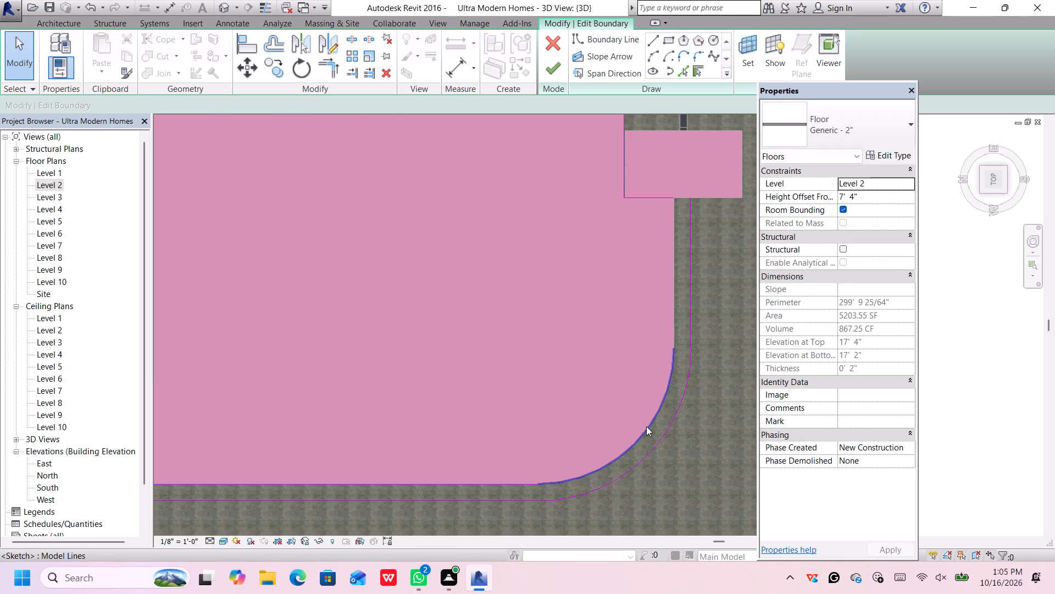
click(646, 426)
key(Delete)
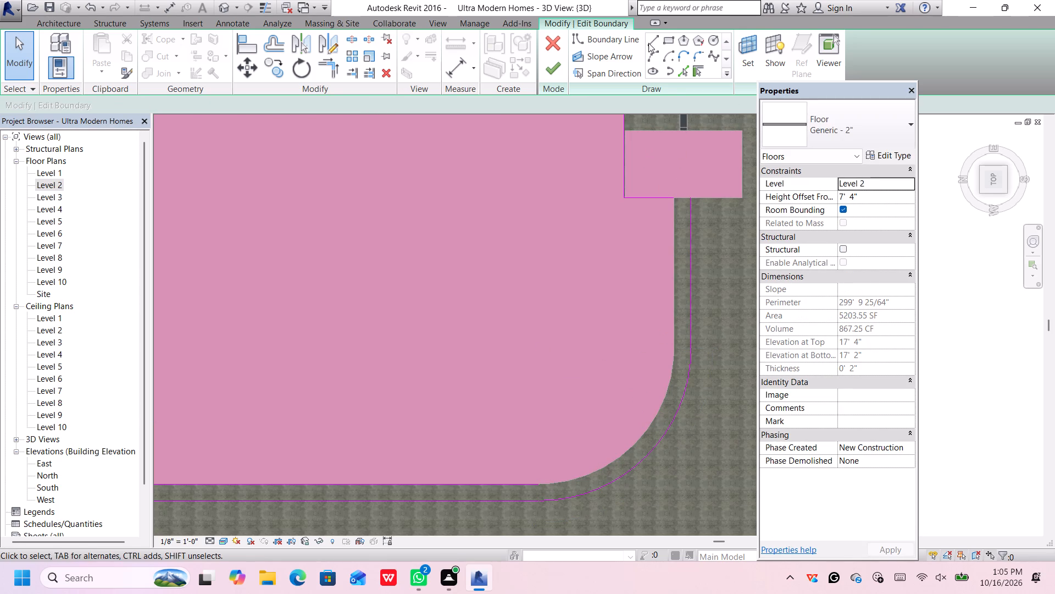
Draw a short straight boundary line from the offset short side's end to the end of the existing line along the lower column.
click(651, 42)
scroll(700, 200, up, 5)
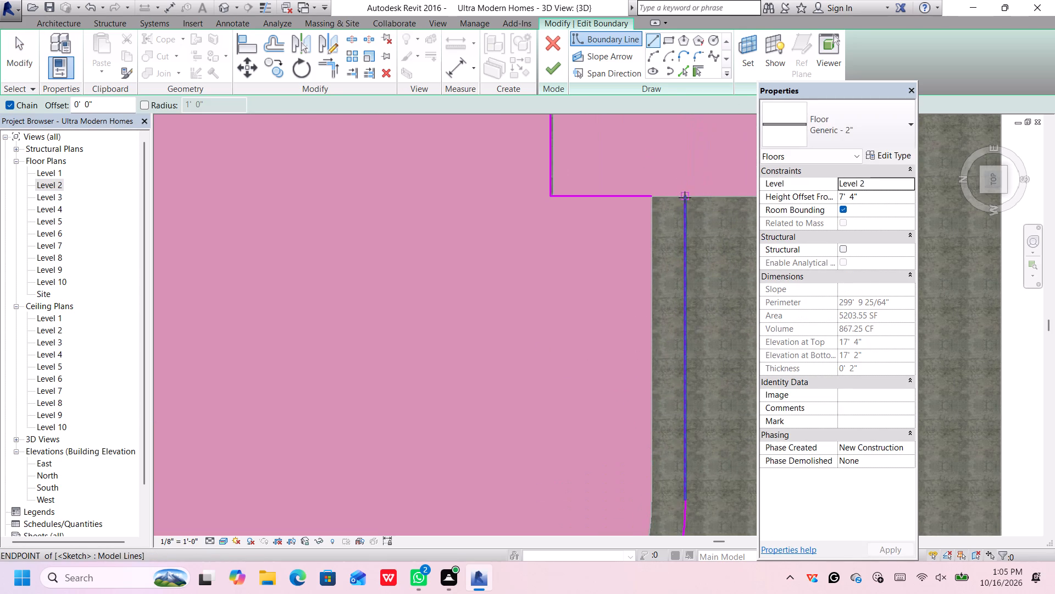
click(685, 197)
click(649, 197)
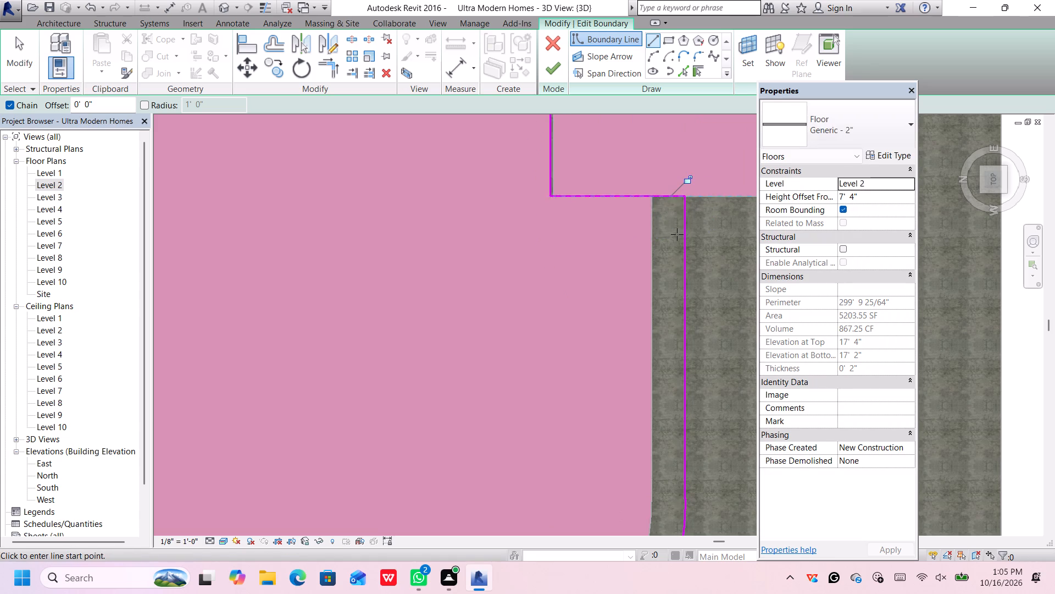
scroll(677, 234, down, 7)
middle_drag(704, 134, 675, 400)
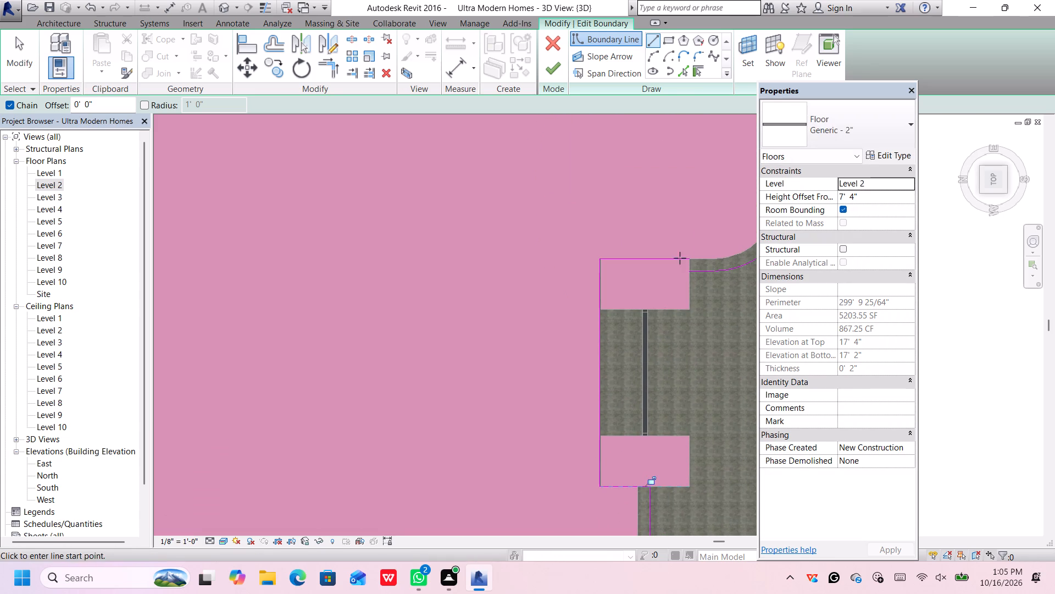
Draw a short boundary line along the upper entrance column's outer edge, joining the column-top line to the offset line.
scroll(686, 241, up, 5)
scroll(698, 273, down, 4)
middle_drag(694, 272, 632, 258)
scroll(636, 256, up, 5)
click(619, 251)
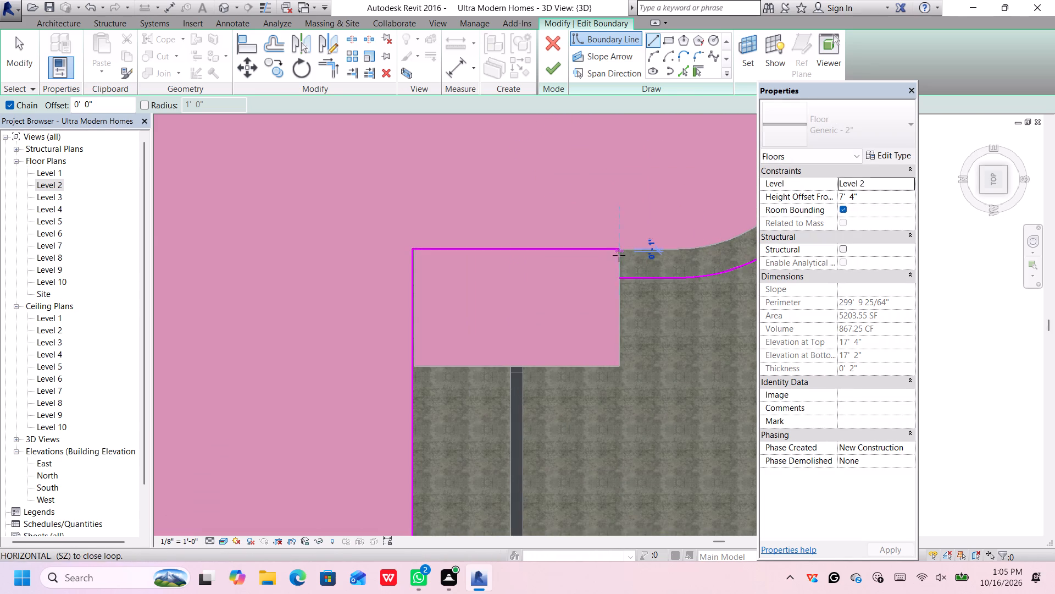
click(619, 281)
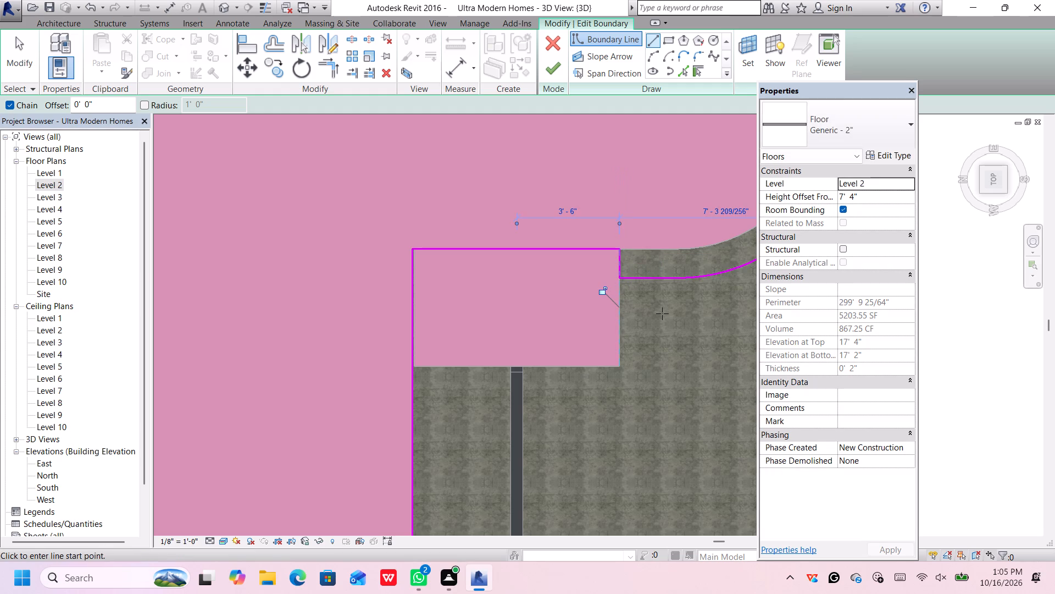
scroll(661, 313, down, 13)
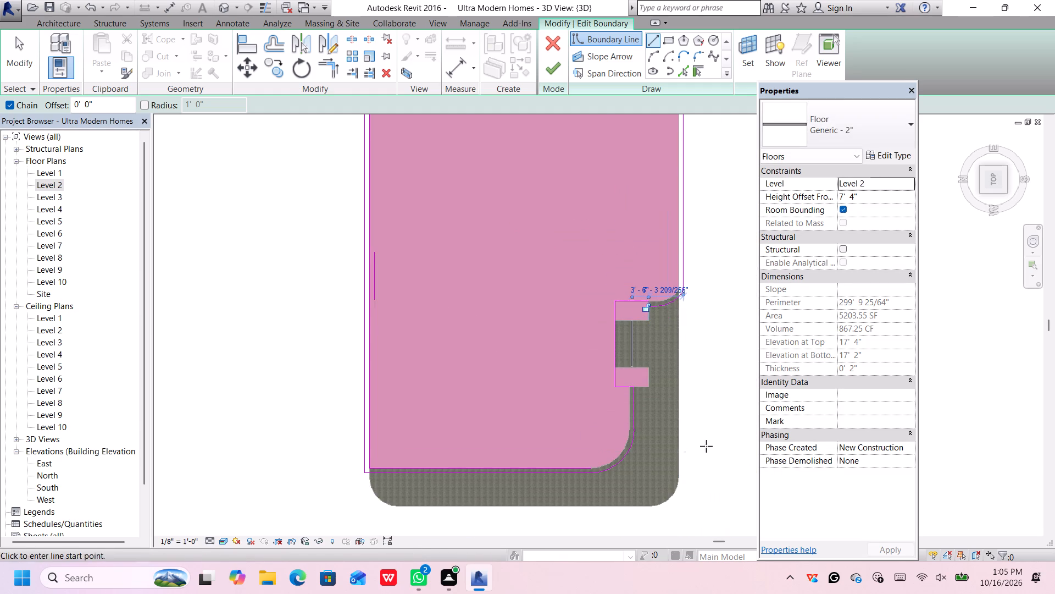
middle_drag(711, 461, 697, 403)
scroll(648, 416, up, 4)
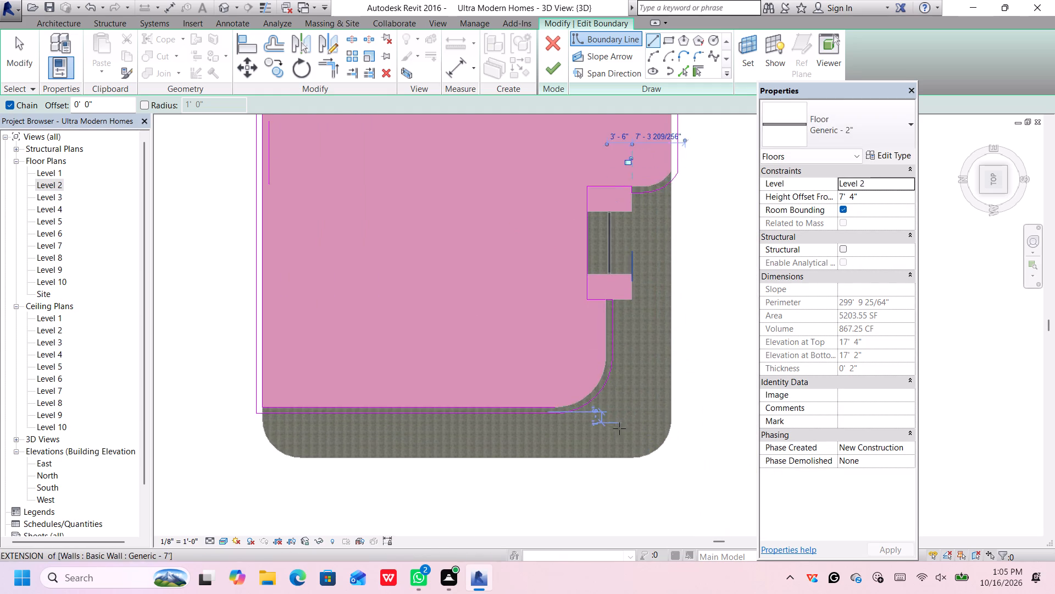
key(Escape)
key(Escape)
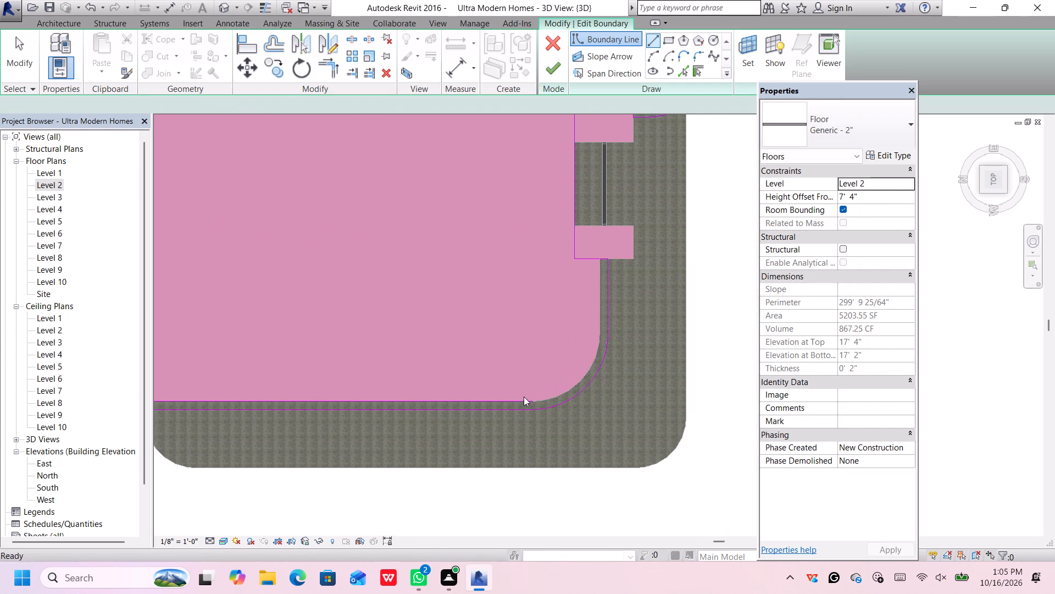
Delete the original straight boundary line along the lower short side and the original long side opposite the entrance.
click(523, 400)
key(Delete)
scroll(529, 397, down, 6)
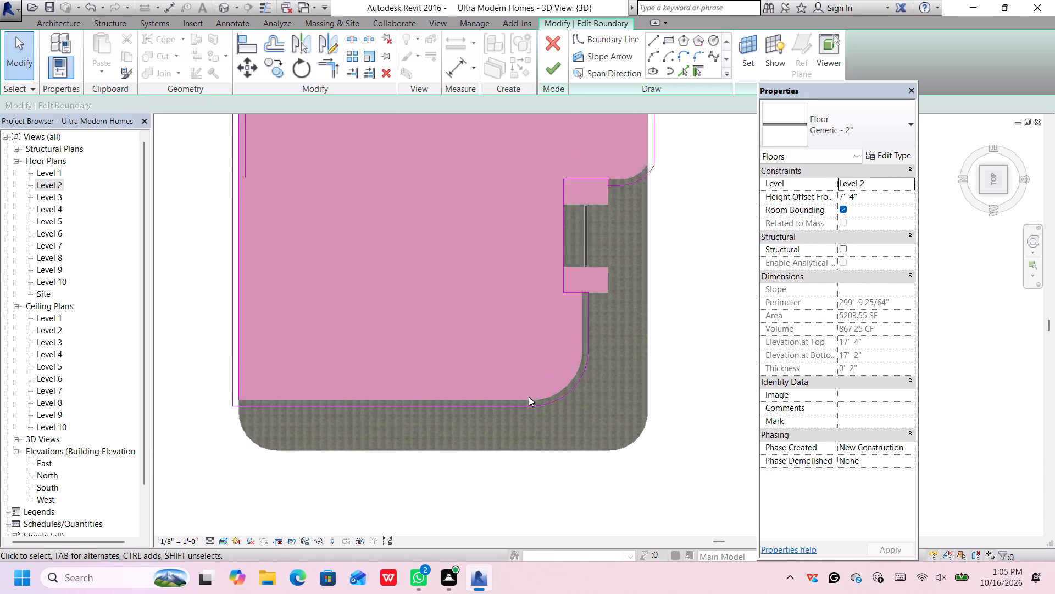
scroll(329, 345, up, 6)
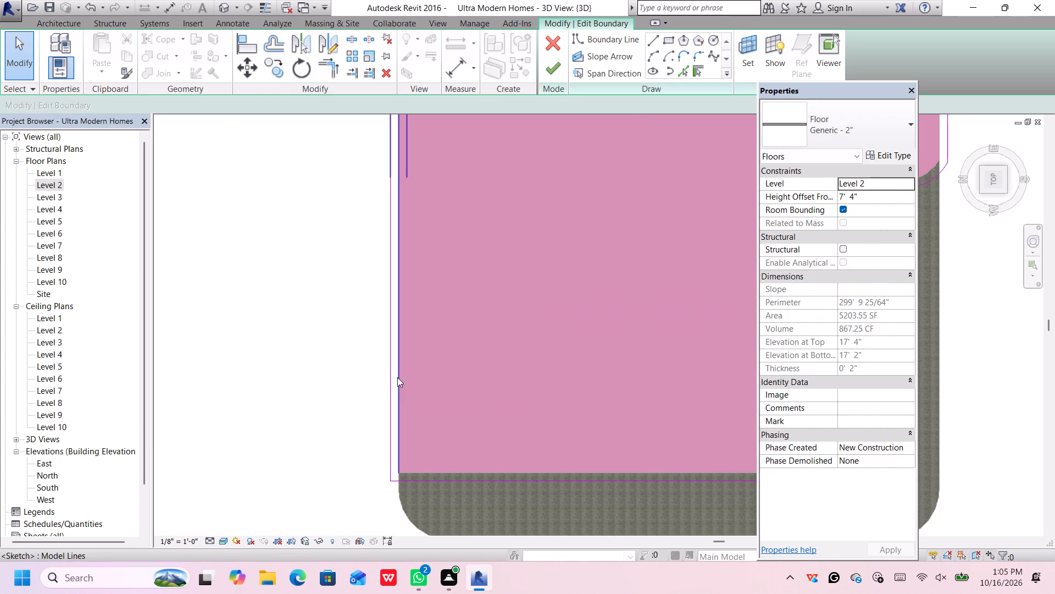
click(397, 377)
key(Delete)
scroll(406, 370, down, 2)
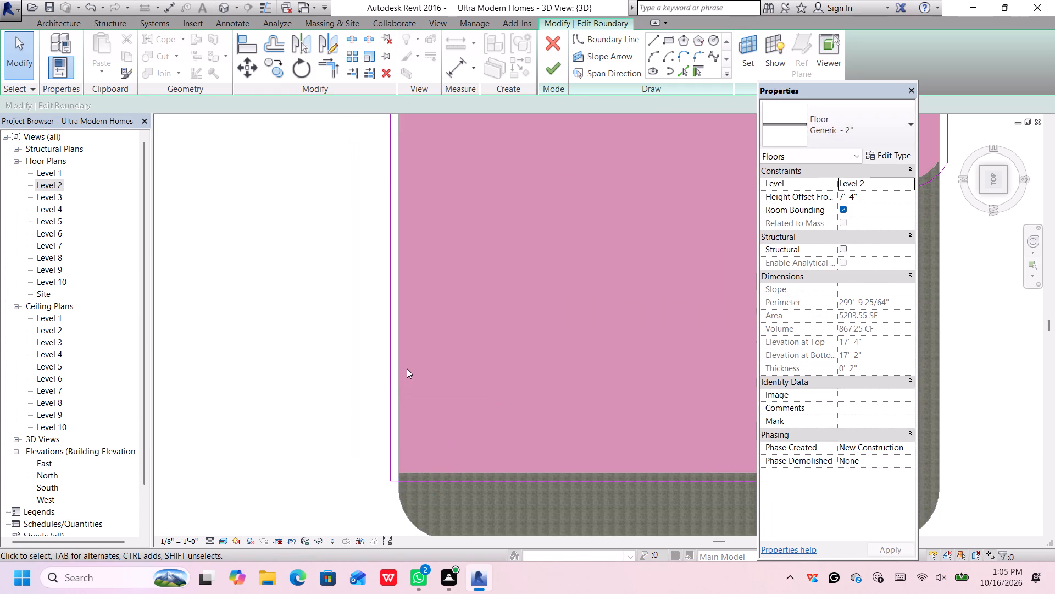
Delete the original boundary's upper short side and the two rounded corner arcs at its ends.
scroll(407, 369, down, 2)
middle_drag(442, 293, 425, 515)
scroll(392, 287, up, 2)
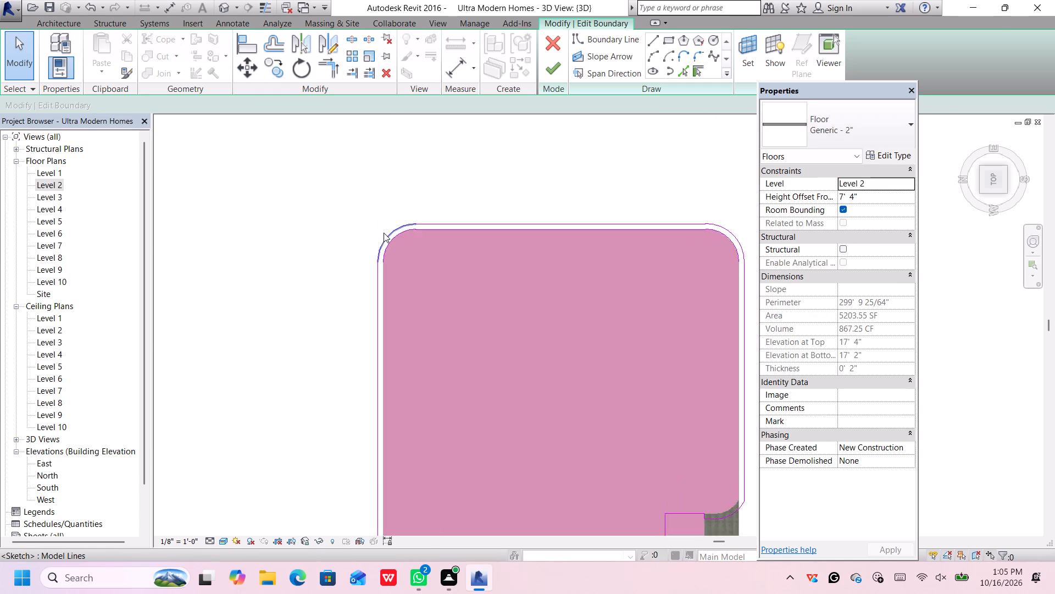
scroll(384, 233, up, 3)
click(398, 246)
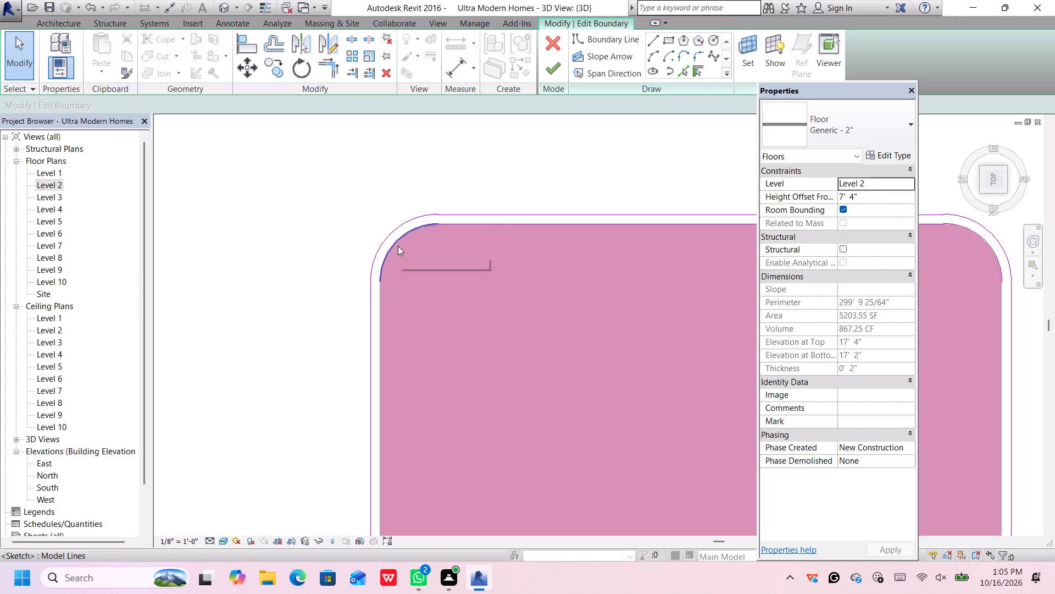
key(Delete)
scroll(409, 240, down, 2)
scroll(477, 218, up, 1)
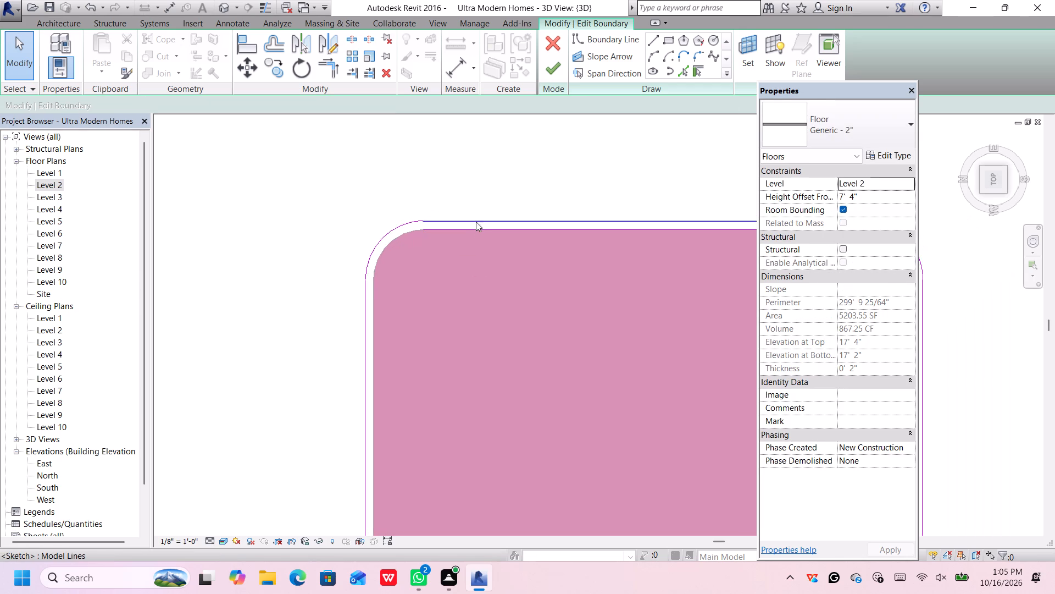
scroll(476, 222, up, 2)
click(473, 229)
key(Delete)
scroll(474, 228, down, 7)
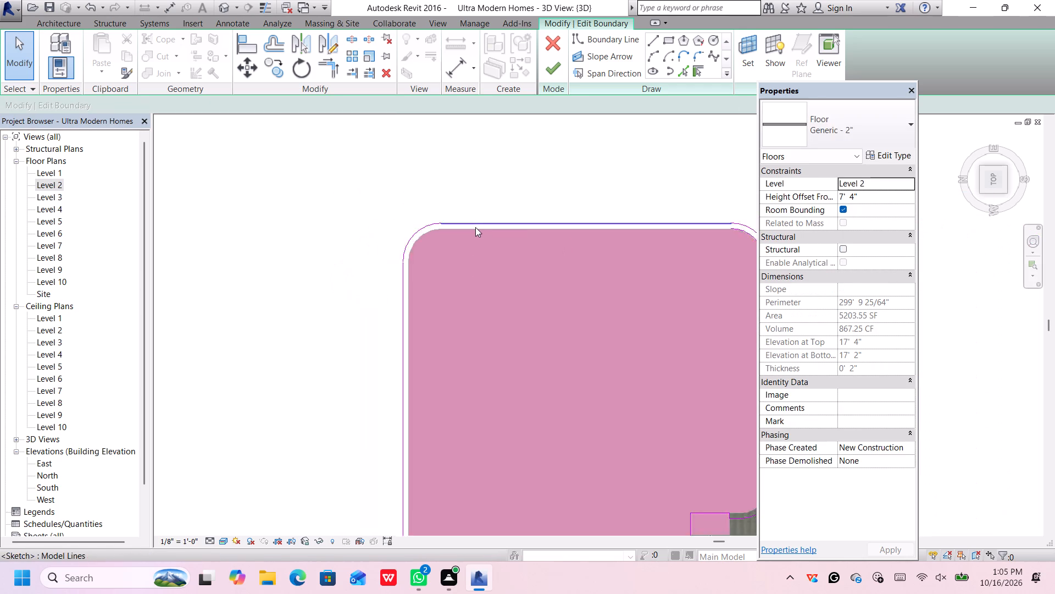
scroll(668, 238, up, 4)
click(686, 230)
key(Delete)
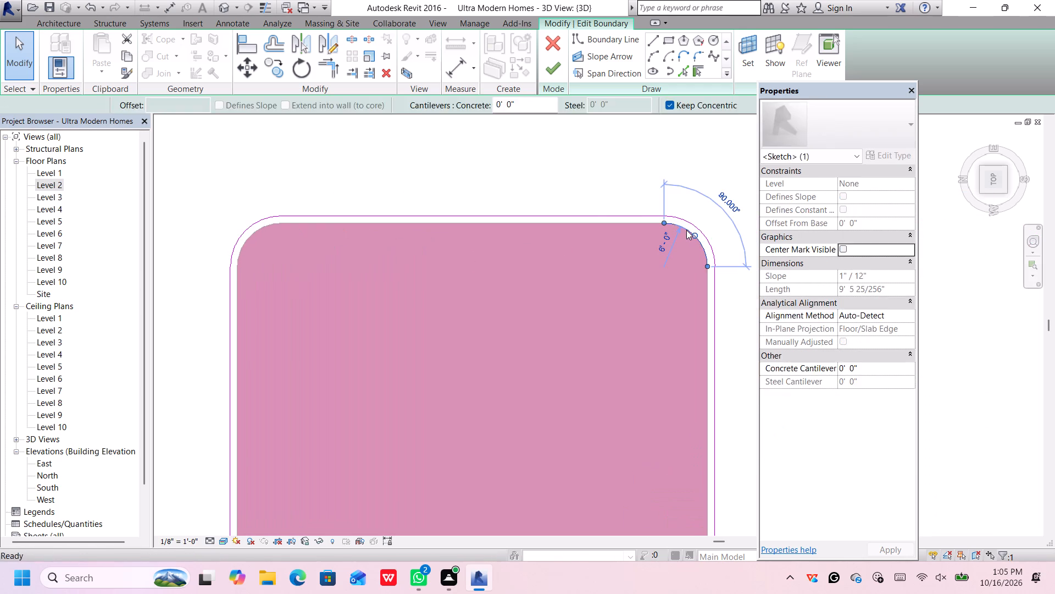
Finish the floor boundary edit and dismiss the Autodesk notification.
scroll(682, 237, down, 6)
middle_drag(709, 307, 674, 279)
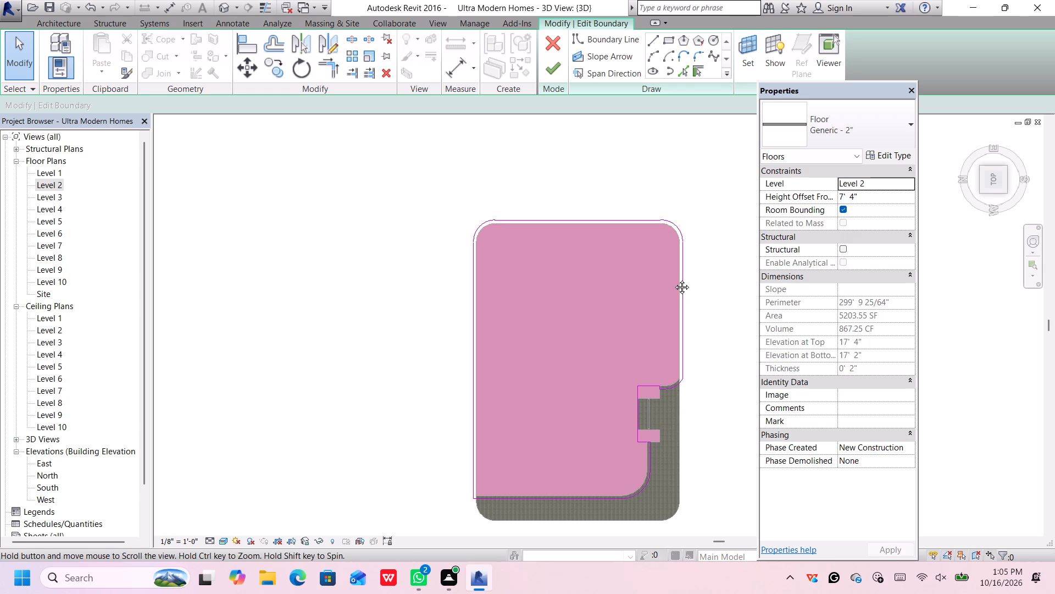
middle_drag(674, 279, 674, 278)
scroll(669, 281, up, 5)
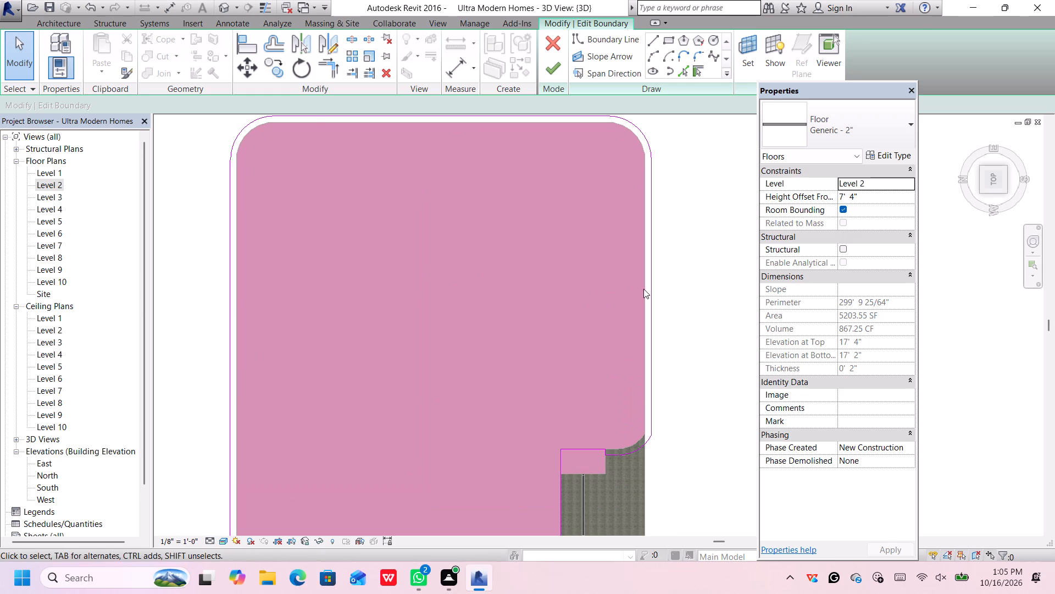
scroll(654, 284, down, 6)
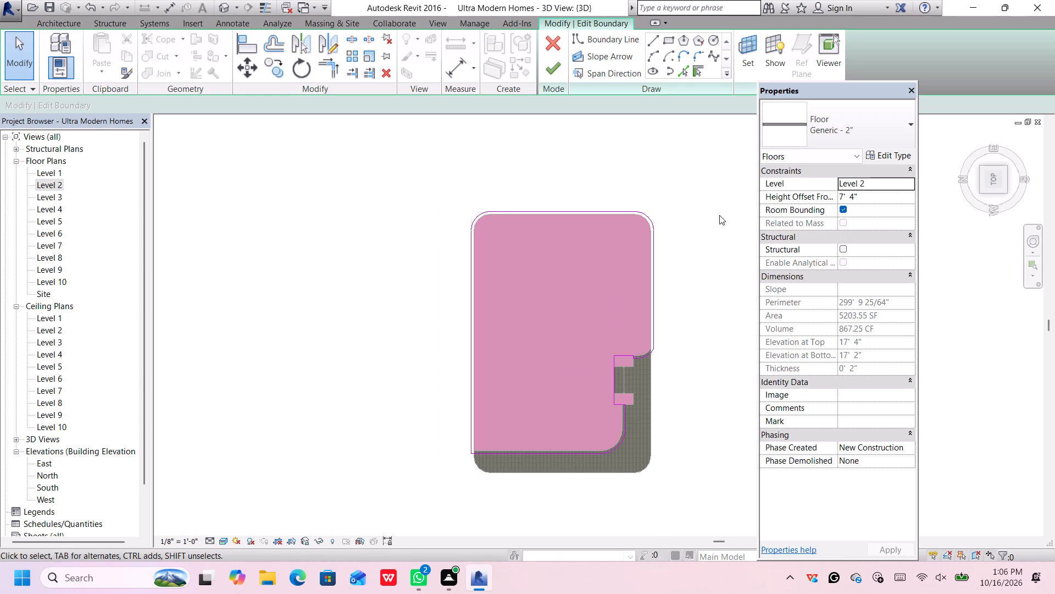
click(565, 69)
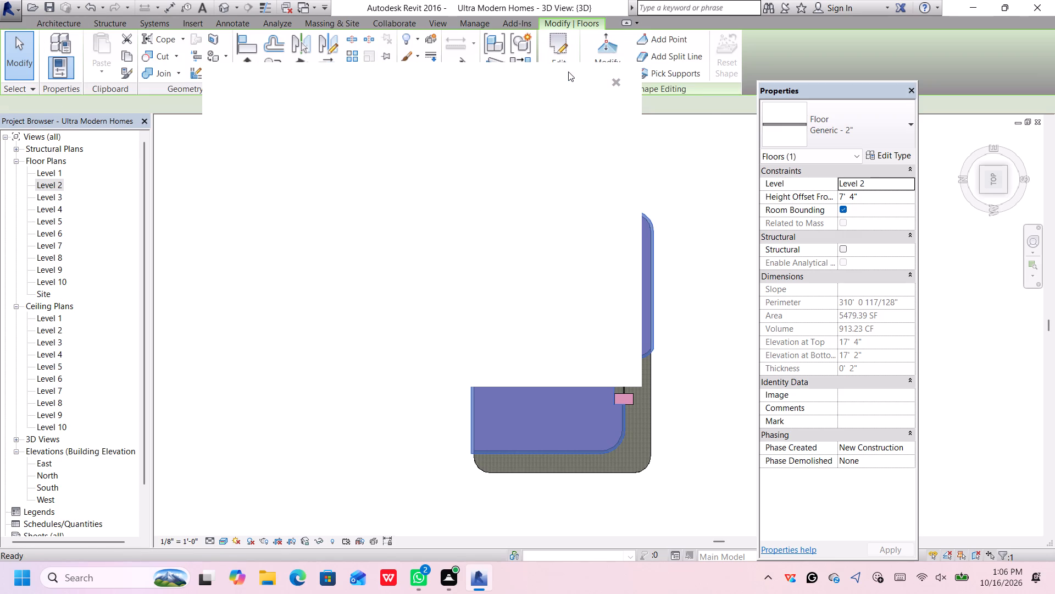
click(613, 80)
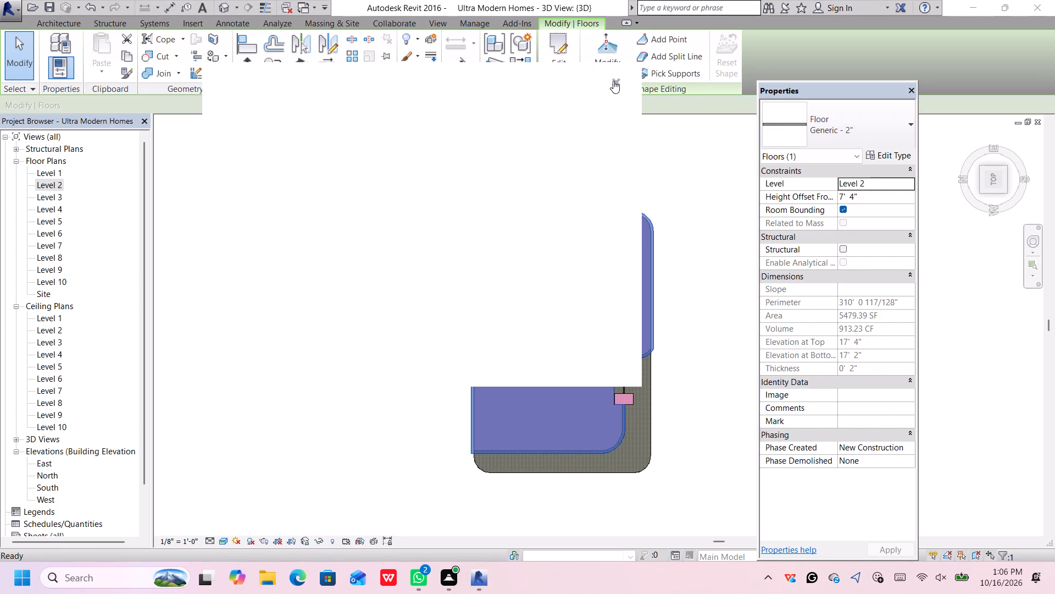
Examine the extended floor in 3D from the corner views and check its overhang at the far front corner, deselecting it.
click(984, 191)
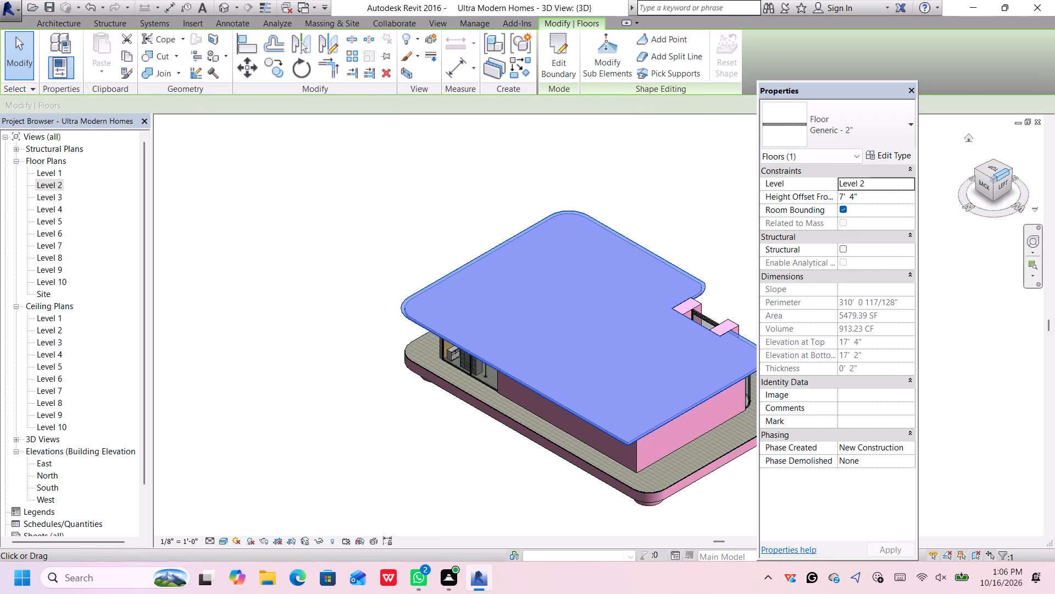
click(1008, 168)
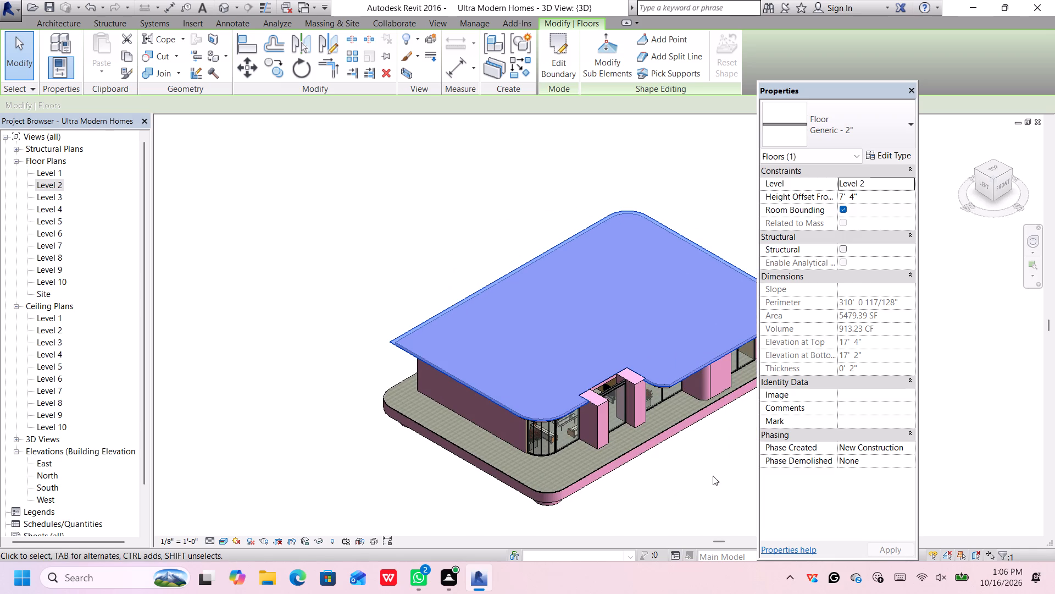
middle_drag(703, 482, 701, 480)
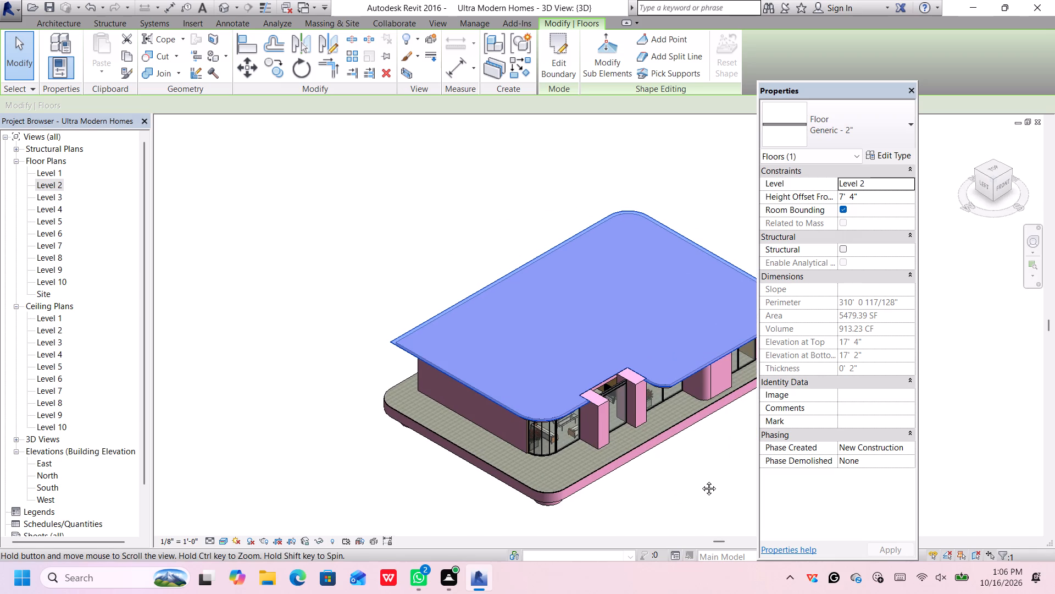
middle_drag(701, 480, 660, 313)
scroll(662, 457, up, 3)
scroll(676, 432, down, 2)
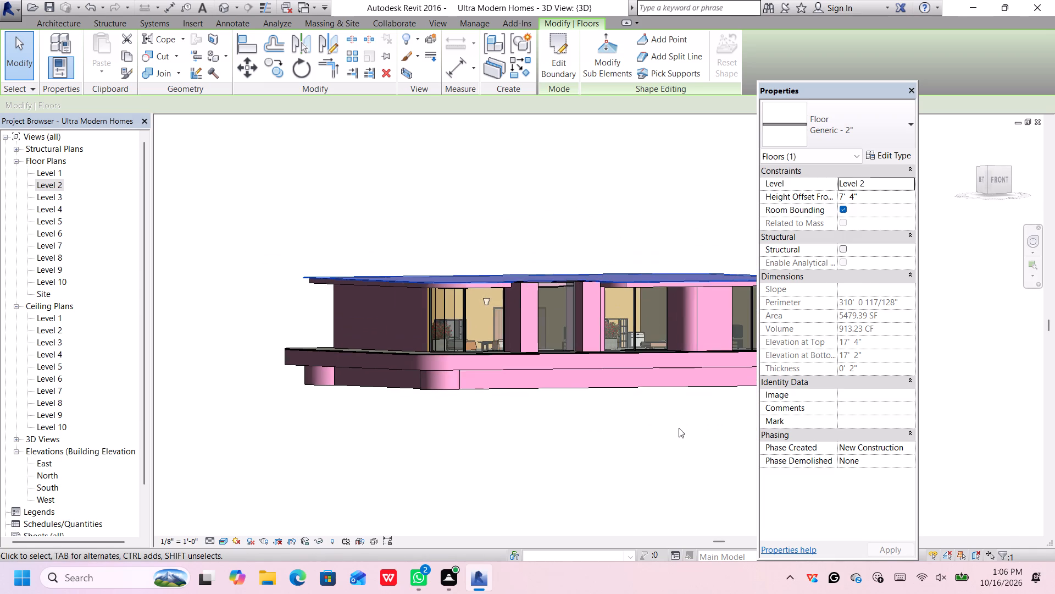
middle_drag(679, 428, 560, 434)
scroll(683, 342, up, 1)
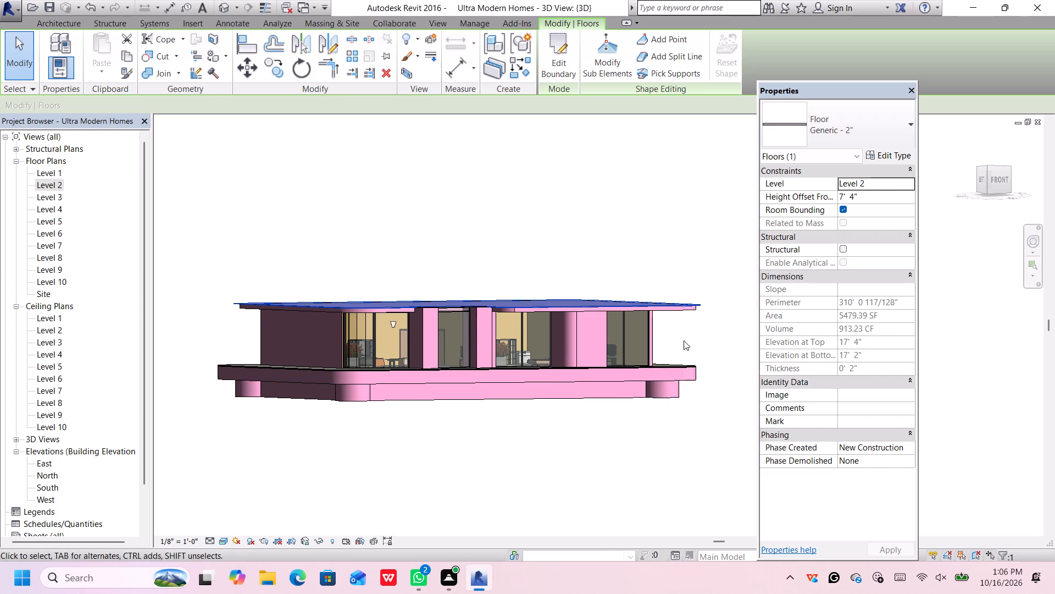
scroll(684, 340, up, 4)
scroll(690, 260, up, 6)
scroll(705, 328, up, 2)
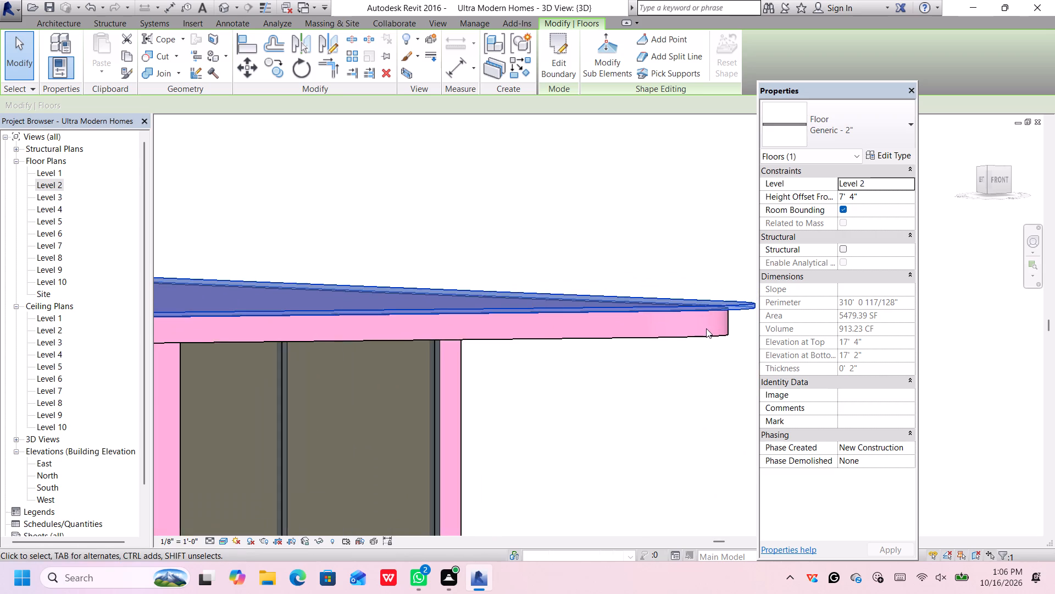
scroll(714, 317, up, 7)
scroll(720, 313, down, 6)
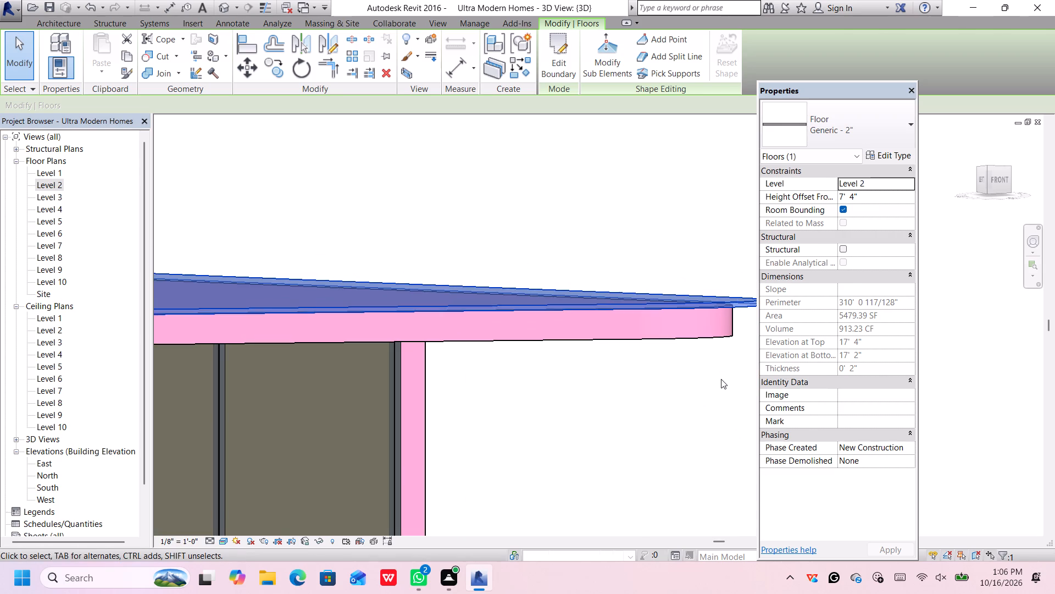
click(721, 378)
scroll(723, 376, down, 10)
middle_drag(709, 410, 730, 382)
scroll(728, 382, down, 3)
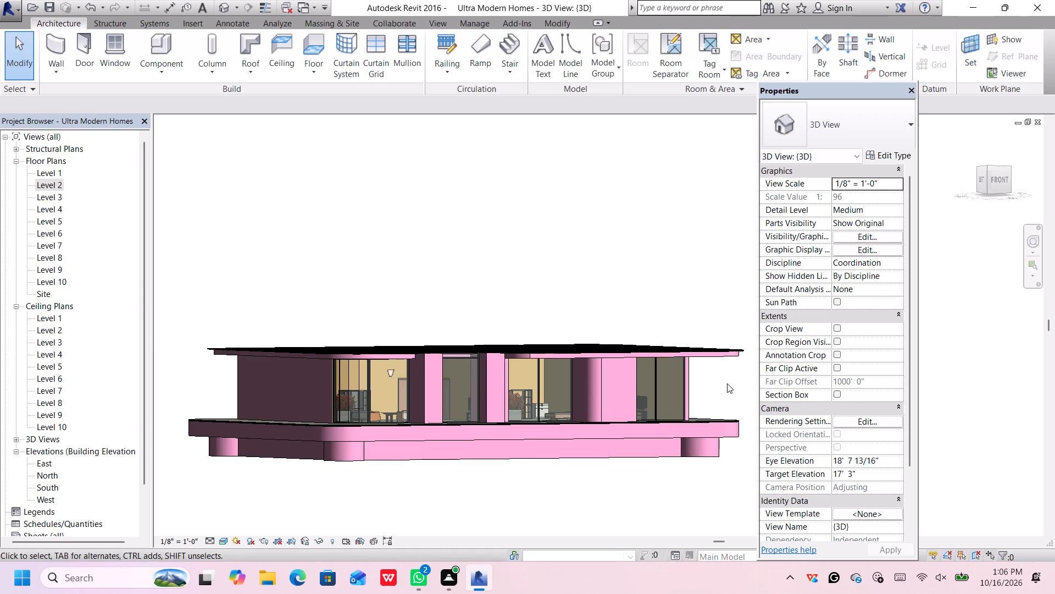
Examine the floor's edge overhang at both ends of the front facade.
scroll(240, 362, up, 4)
scroll(197, 345, up, 6)
scroll(198, 345, down, 2)
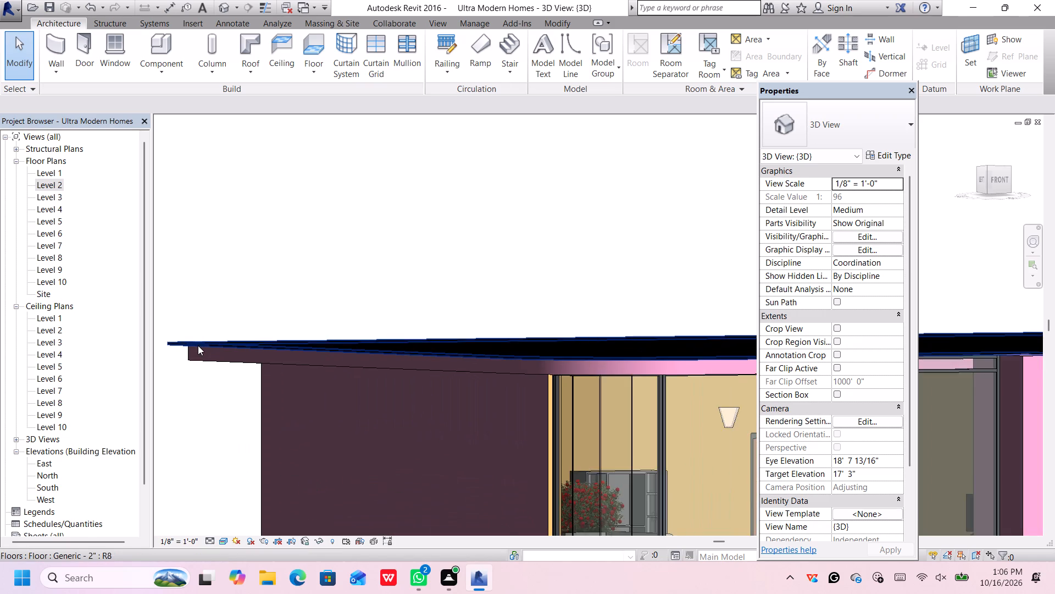
scroll(198, 345, down, 8)
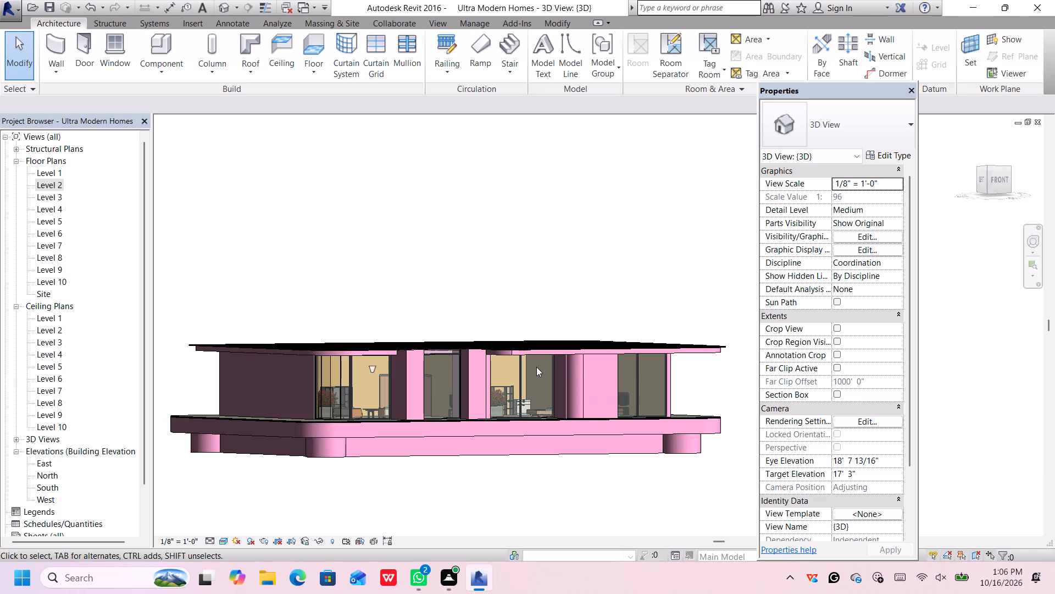
scroll(732, 335, up, 4)
middle_drag(737, 341, 704, 335)
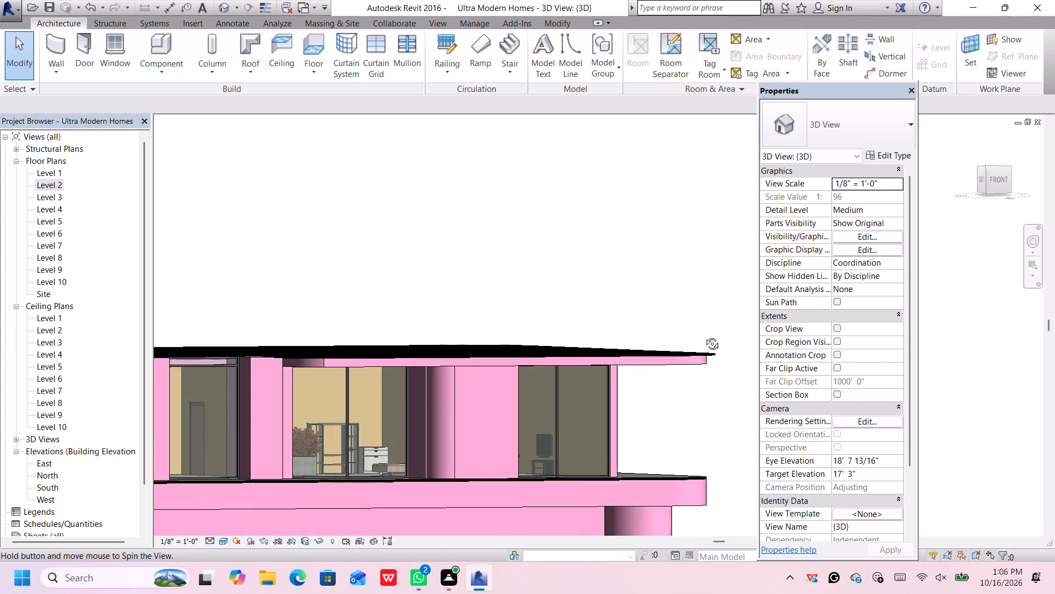
middle_drag(704, 335, 654, 371)
scroll(658, 367, down, 6)
scroll(403, 306, up, 3)
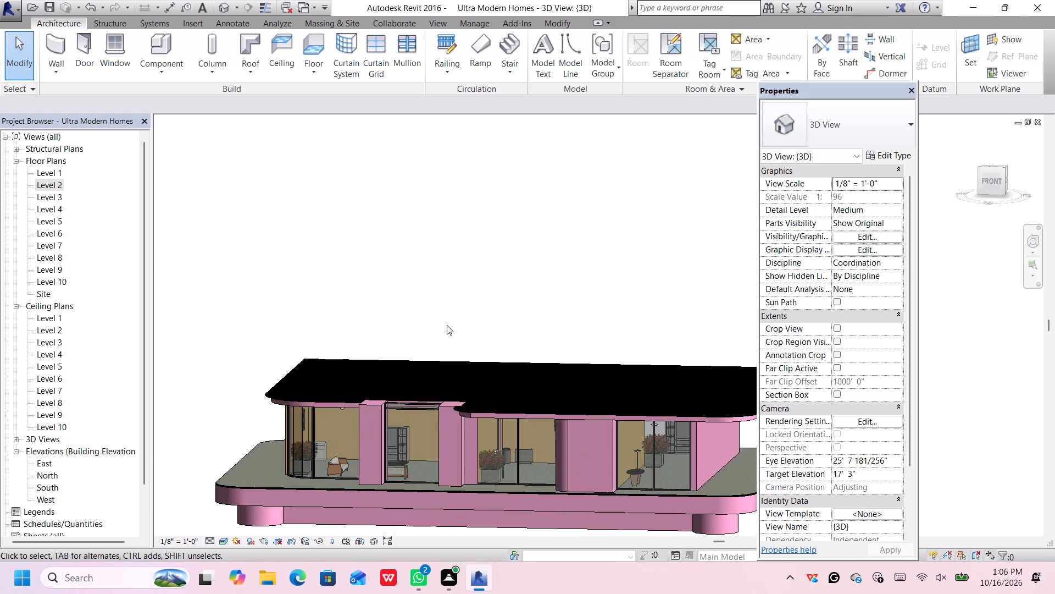
Examine from above, below and straight on how the floor meets the entrance columns.
scroll(502, 328, down, 2)
scroll(492, 359, up, 6)
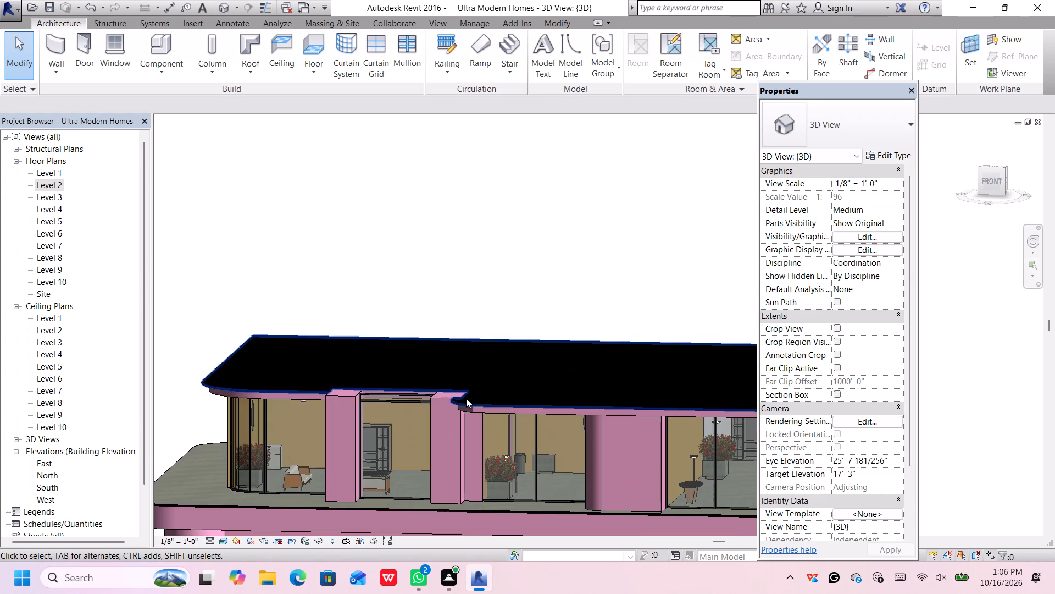
middle_drag(471, 429, 477, 371)
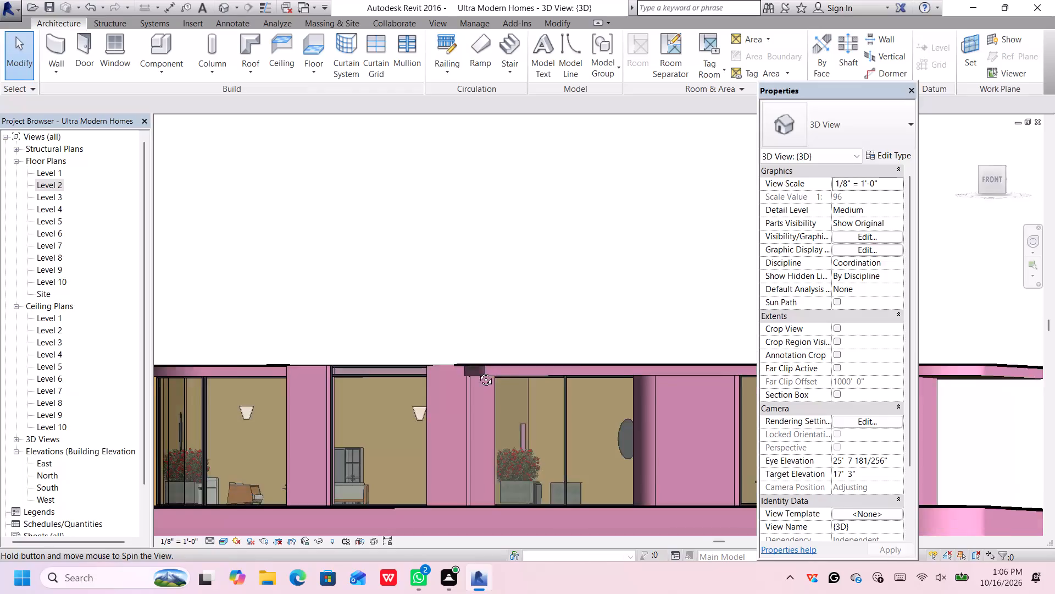
middle_drag(477, 371, 511, 311)
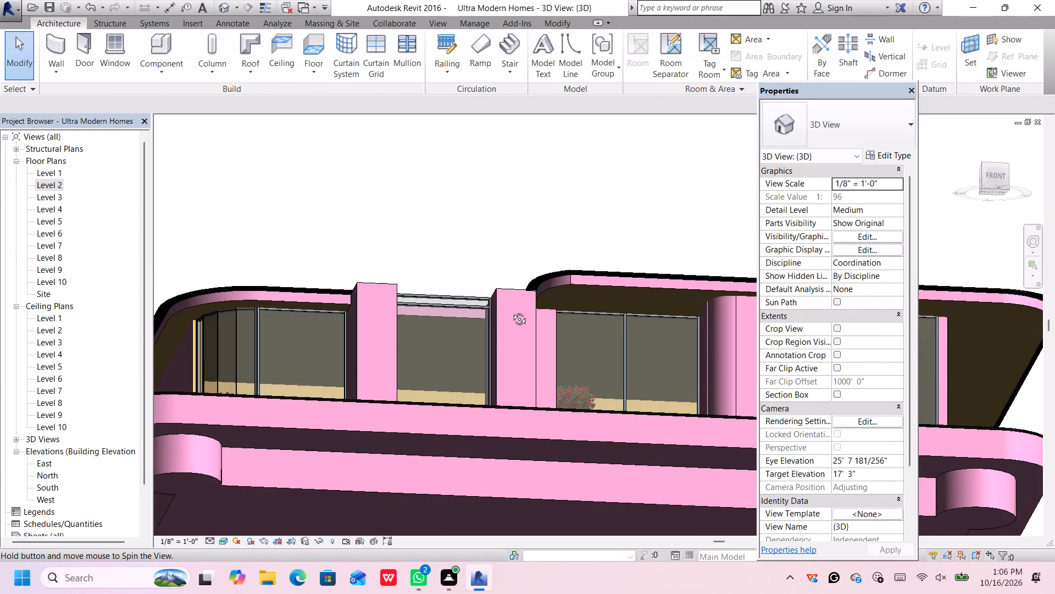
middle_drag(511, 311, 493, 393)
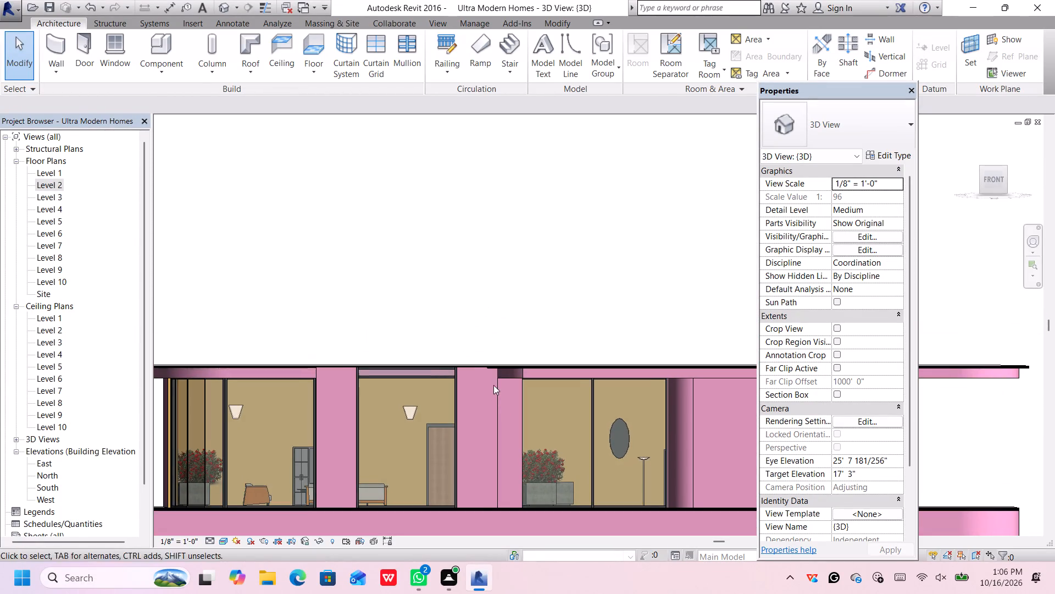
scroll(496, 386, down, 4)
scroll(496, 386, up, 1)
middle_drag(495, 385, 485, 350)
scroll(485, 354, up, 4)
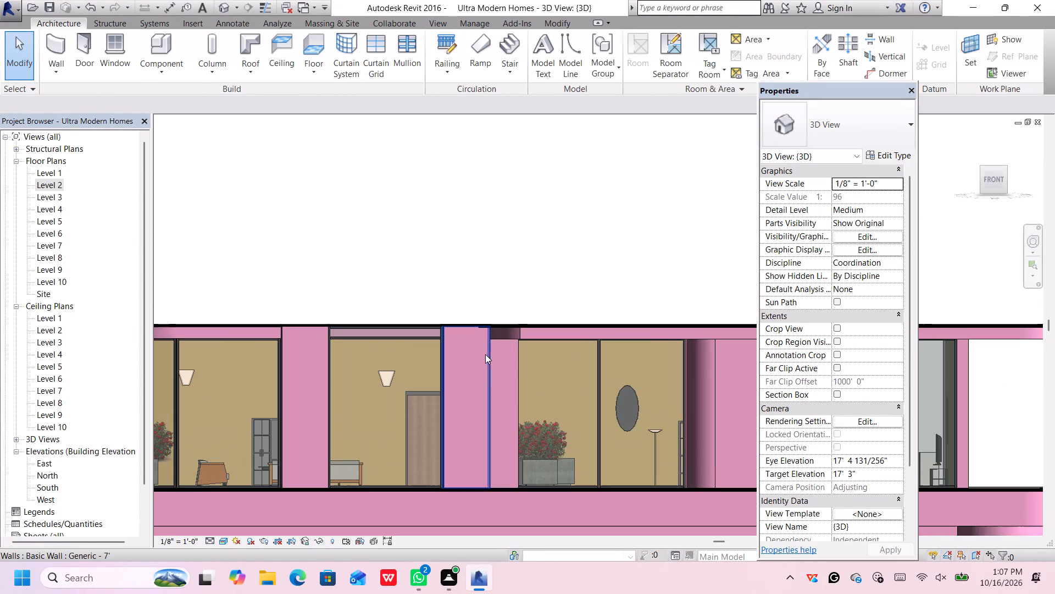
Reopen the Generic - 2" floor's boundary sketch for editing in the top view and dismiss the Autodesk notification.
scroll(494, 342, down, 3)
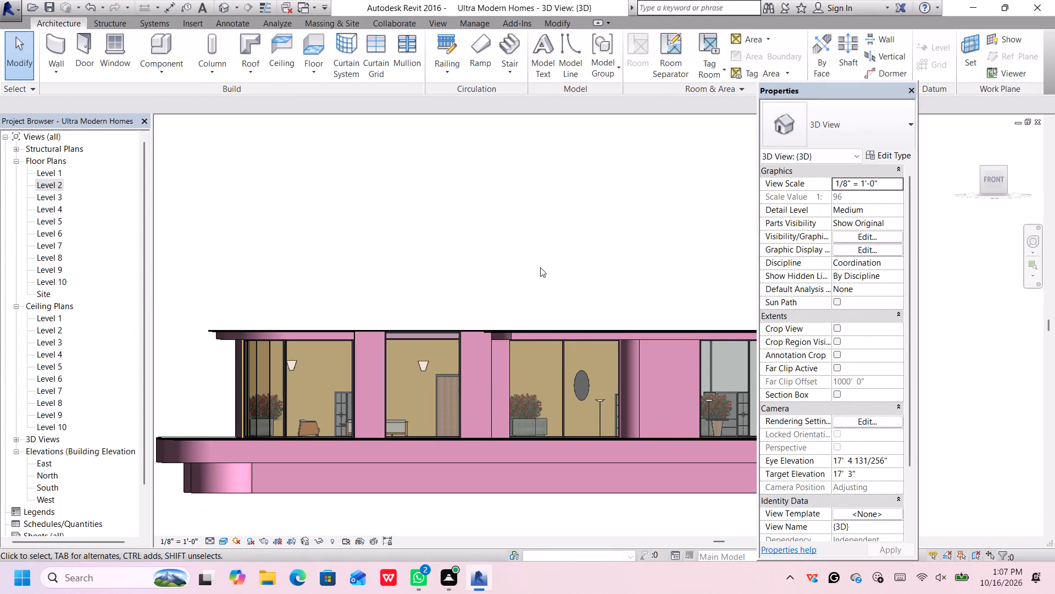
middle_drag(540, 267, 543, 372)
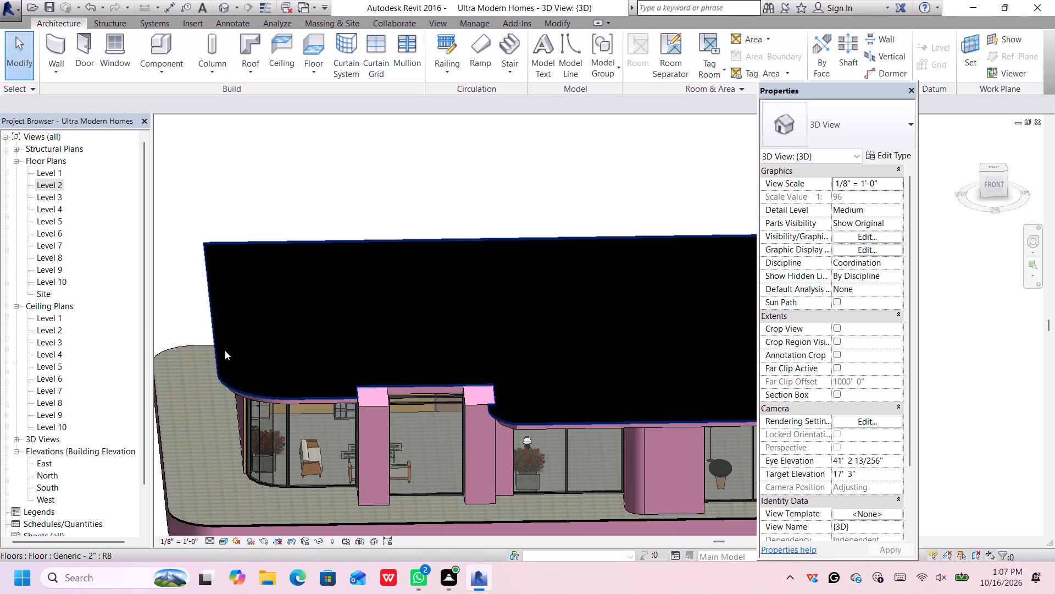
double_click(213, 357)
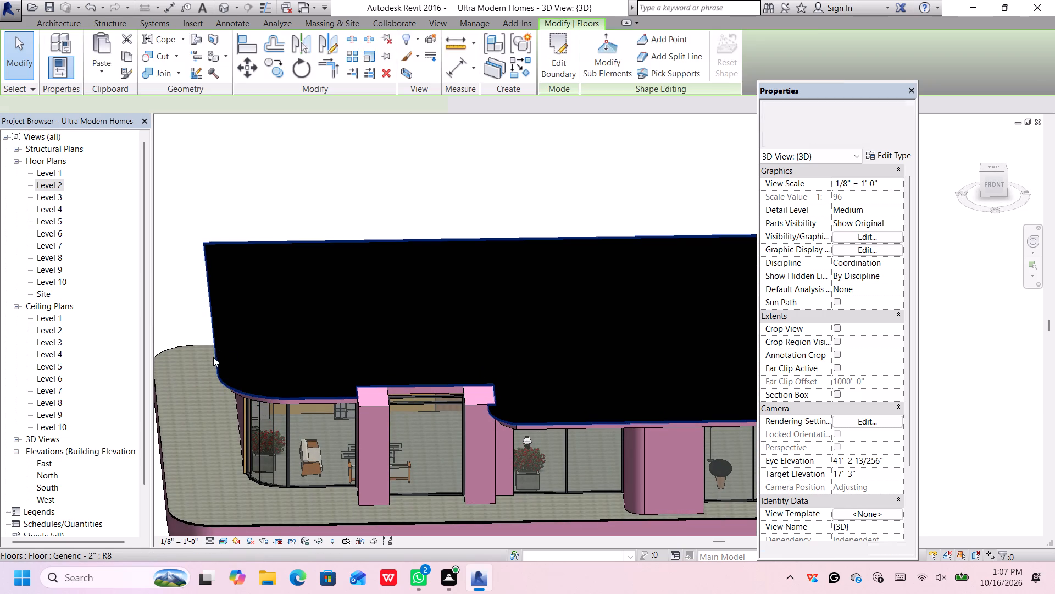
scroll(262, 338, down, 5)
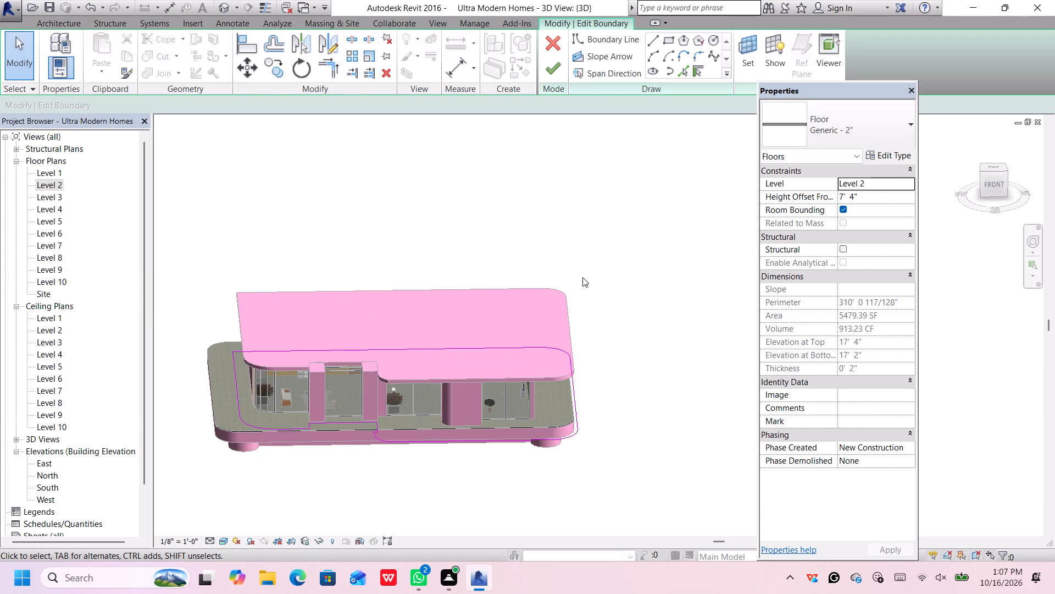
click(991, 165)
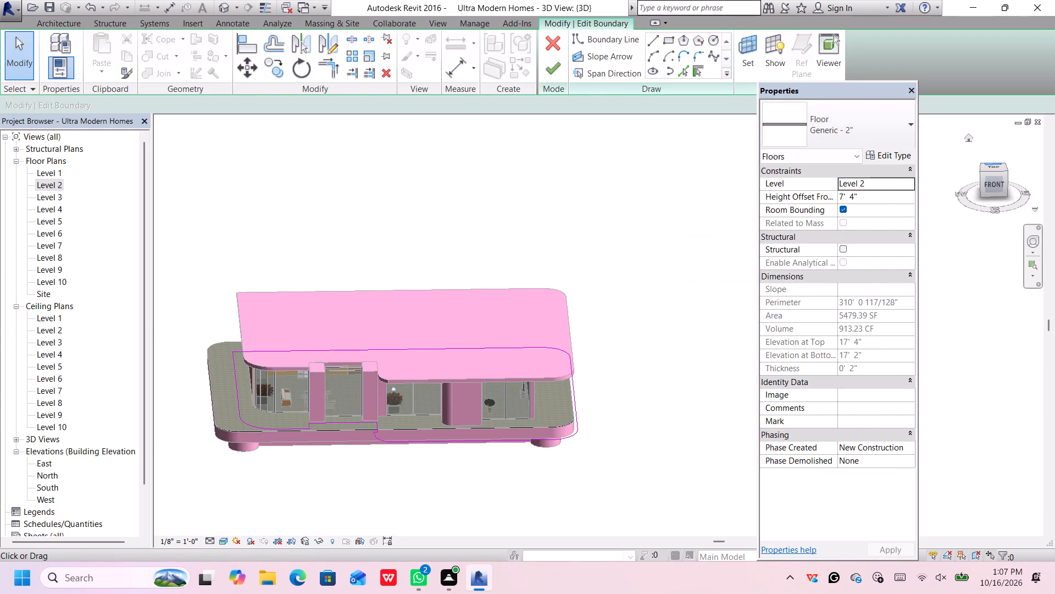
click(991, 167)
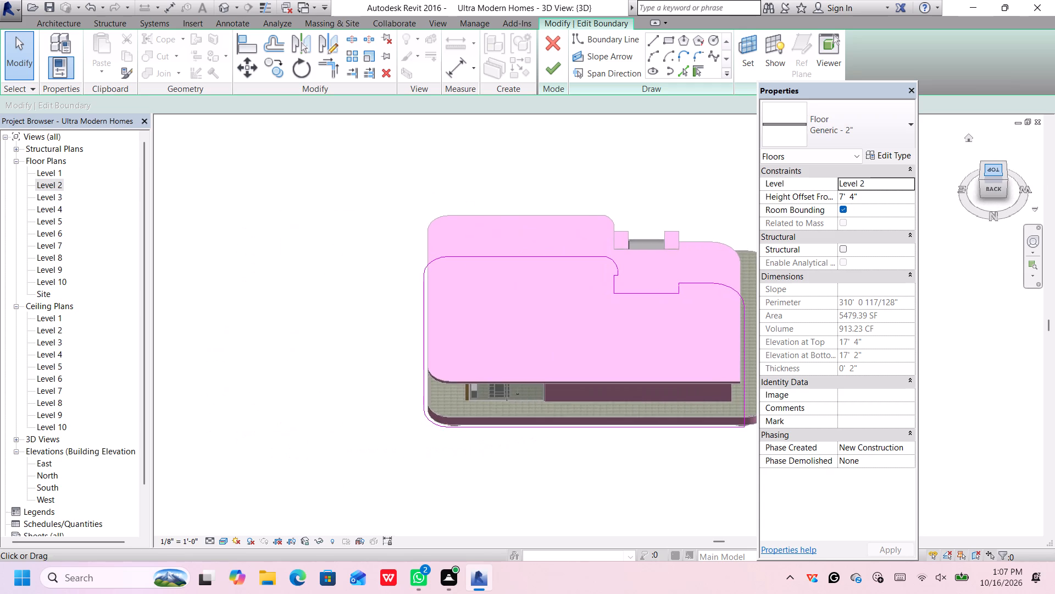
scroll(673, 219, up, 4)
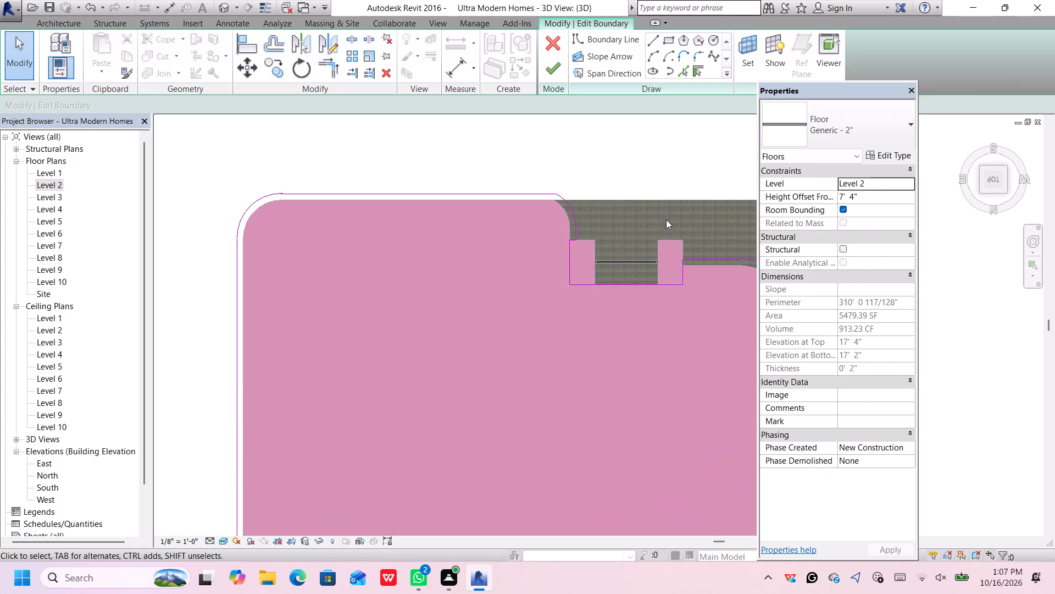
scroll(612, 212, up, 1)
scroll(626, 94, up, 5)
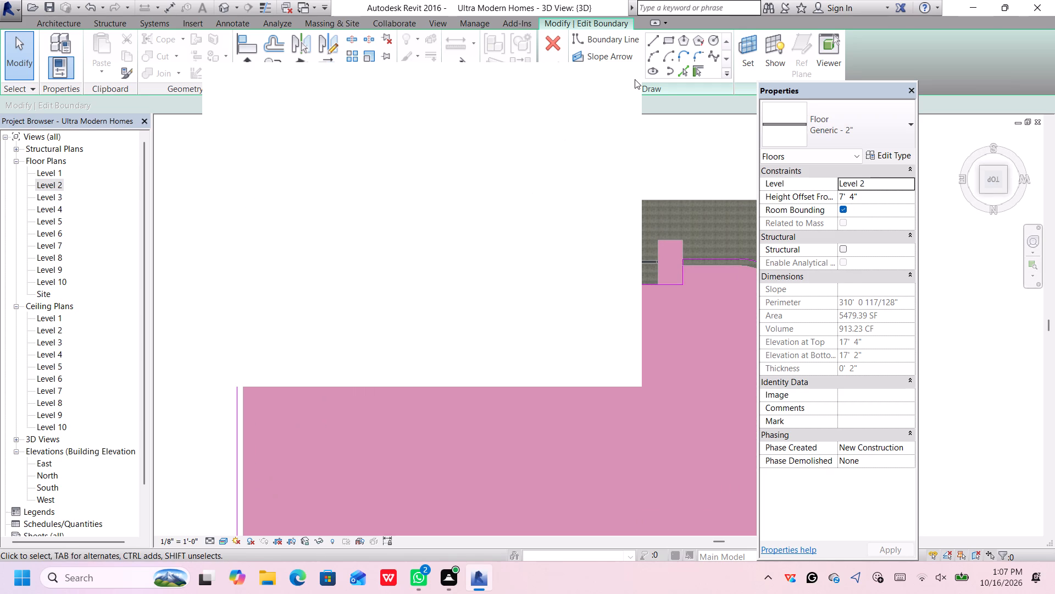
click(617, 82)
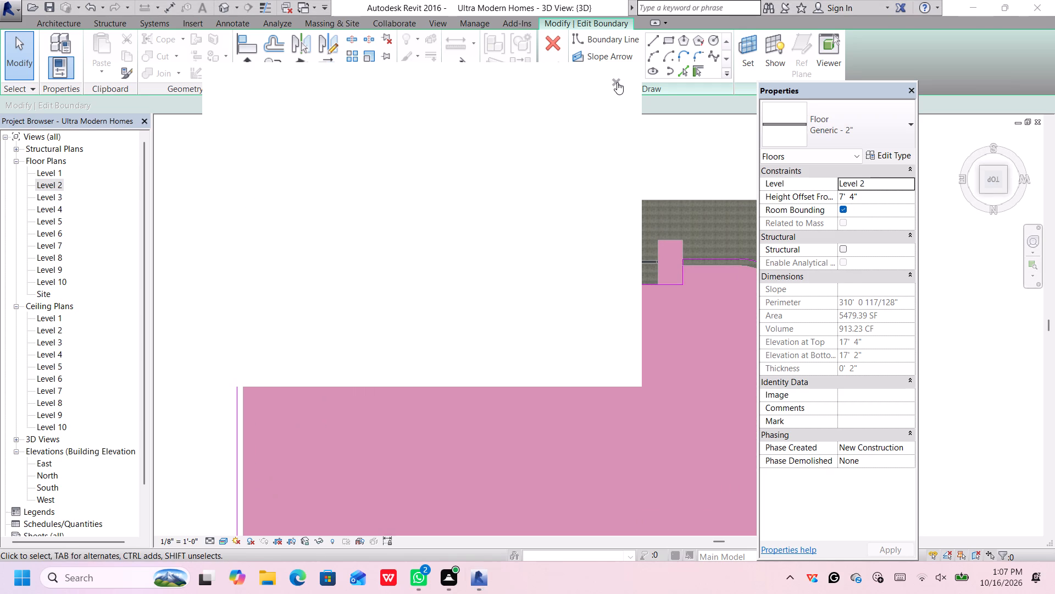
scroll(264, 73, up, 2)
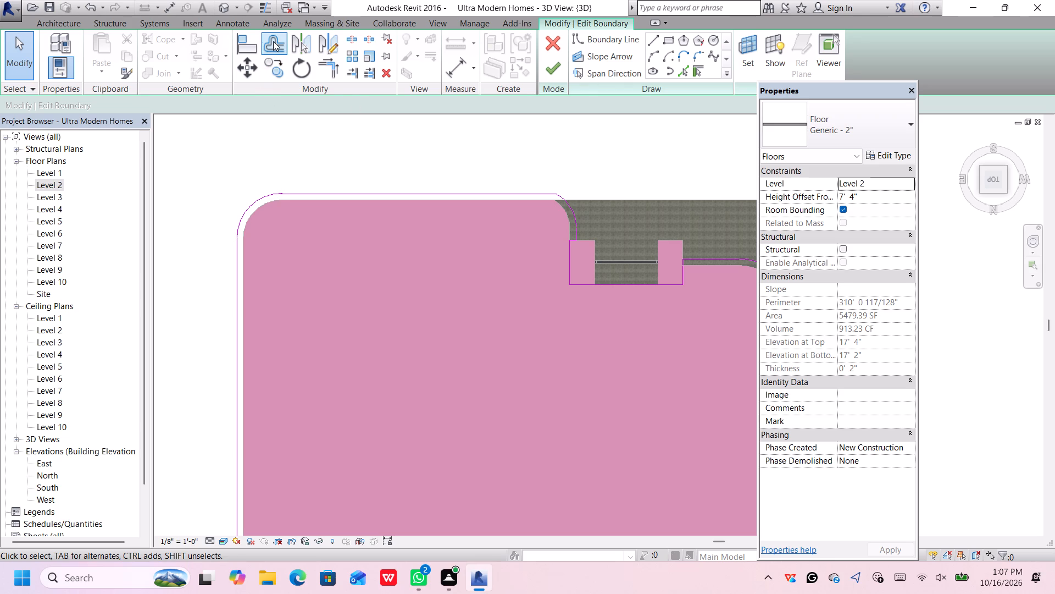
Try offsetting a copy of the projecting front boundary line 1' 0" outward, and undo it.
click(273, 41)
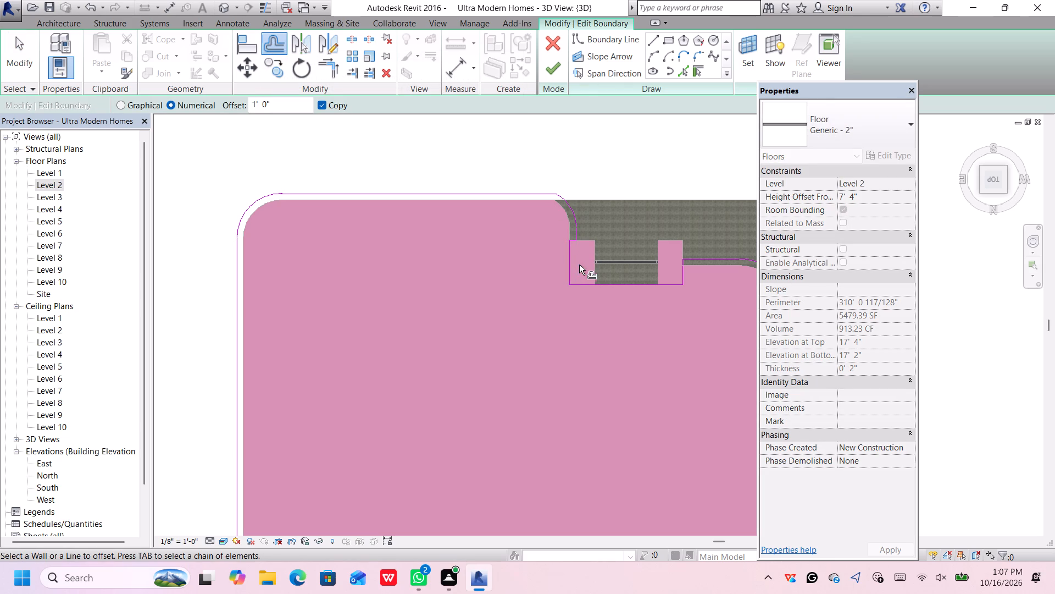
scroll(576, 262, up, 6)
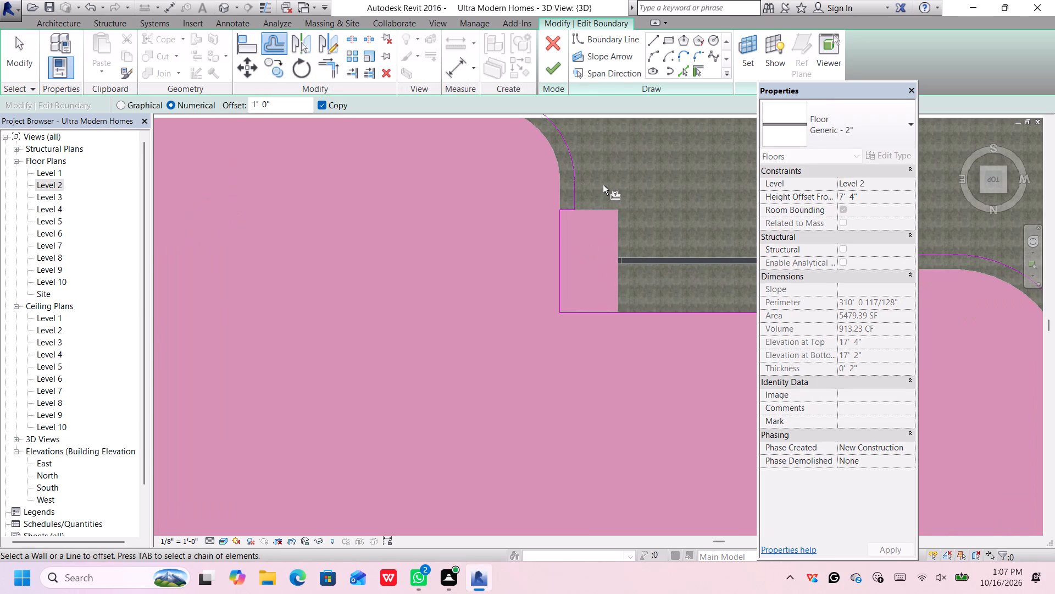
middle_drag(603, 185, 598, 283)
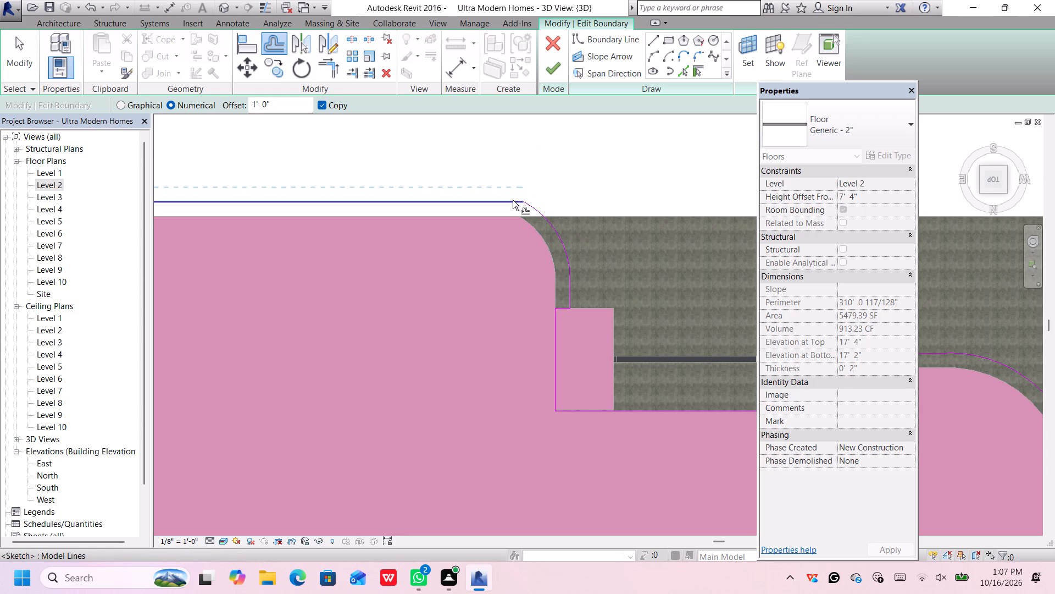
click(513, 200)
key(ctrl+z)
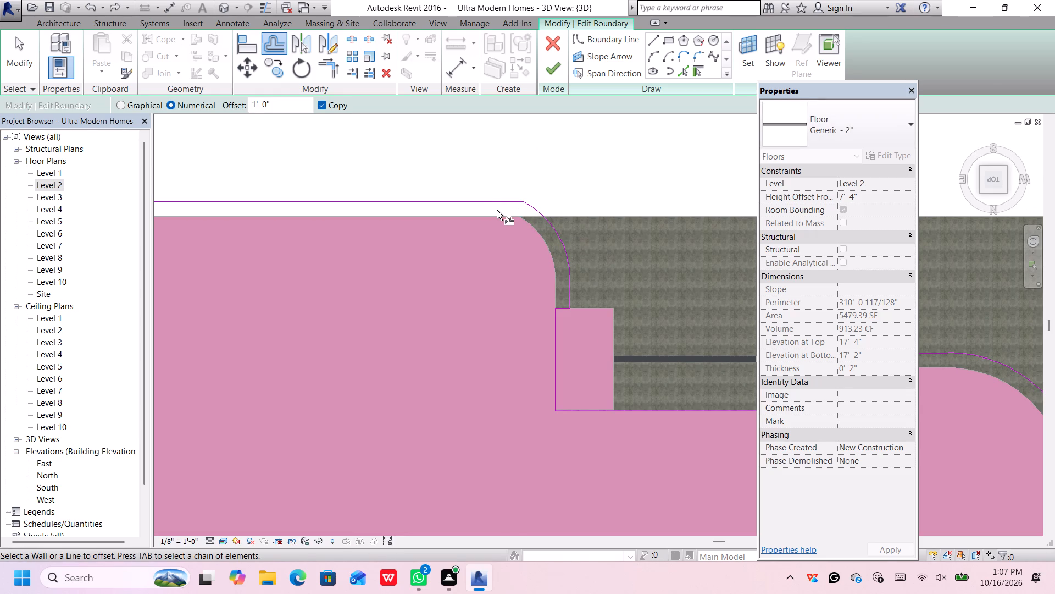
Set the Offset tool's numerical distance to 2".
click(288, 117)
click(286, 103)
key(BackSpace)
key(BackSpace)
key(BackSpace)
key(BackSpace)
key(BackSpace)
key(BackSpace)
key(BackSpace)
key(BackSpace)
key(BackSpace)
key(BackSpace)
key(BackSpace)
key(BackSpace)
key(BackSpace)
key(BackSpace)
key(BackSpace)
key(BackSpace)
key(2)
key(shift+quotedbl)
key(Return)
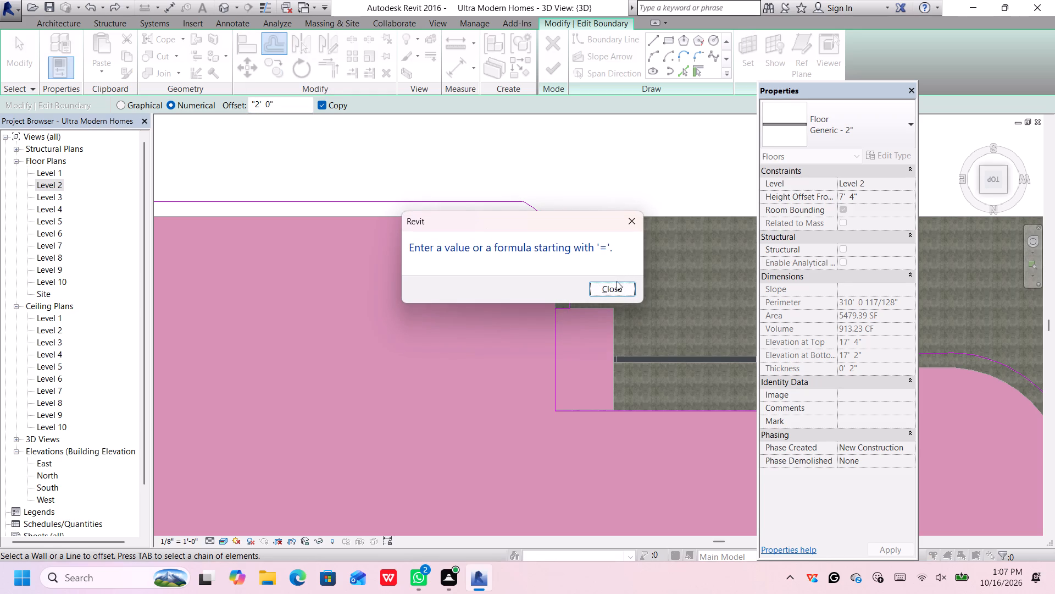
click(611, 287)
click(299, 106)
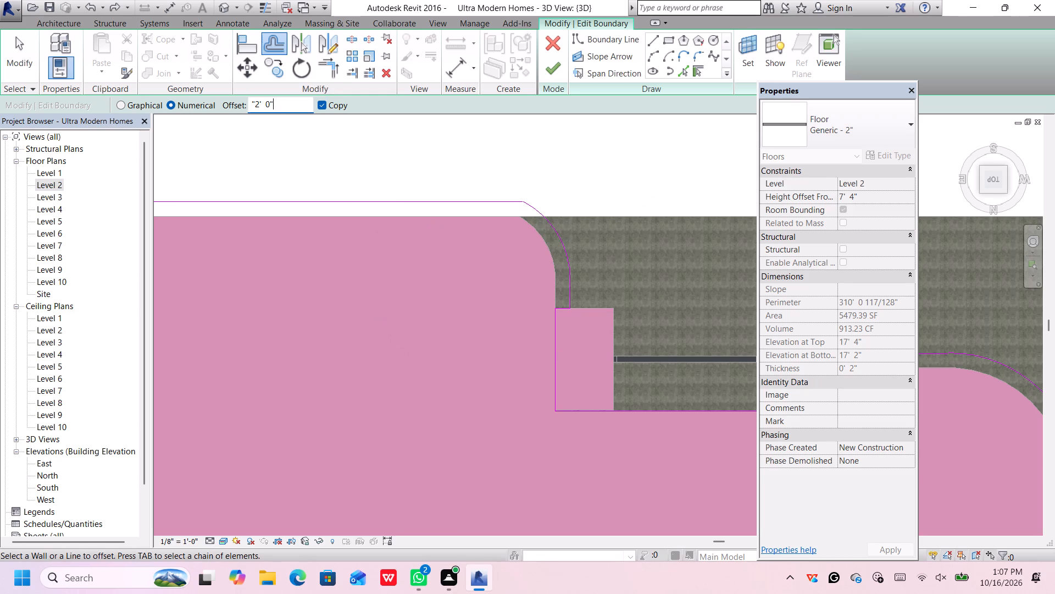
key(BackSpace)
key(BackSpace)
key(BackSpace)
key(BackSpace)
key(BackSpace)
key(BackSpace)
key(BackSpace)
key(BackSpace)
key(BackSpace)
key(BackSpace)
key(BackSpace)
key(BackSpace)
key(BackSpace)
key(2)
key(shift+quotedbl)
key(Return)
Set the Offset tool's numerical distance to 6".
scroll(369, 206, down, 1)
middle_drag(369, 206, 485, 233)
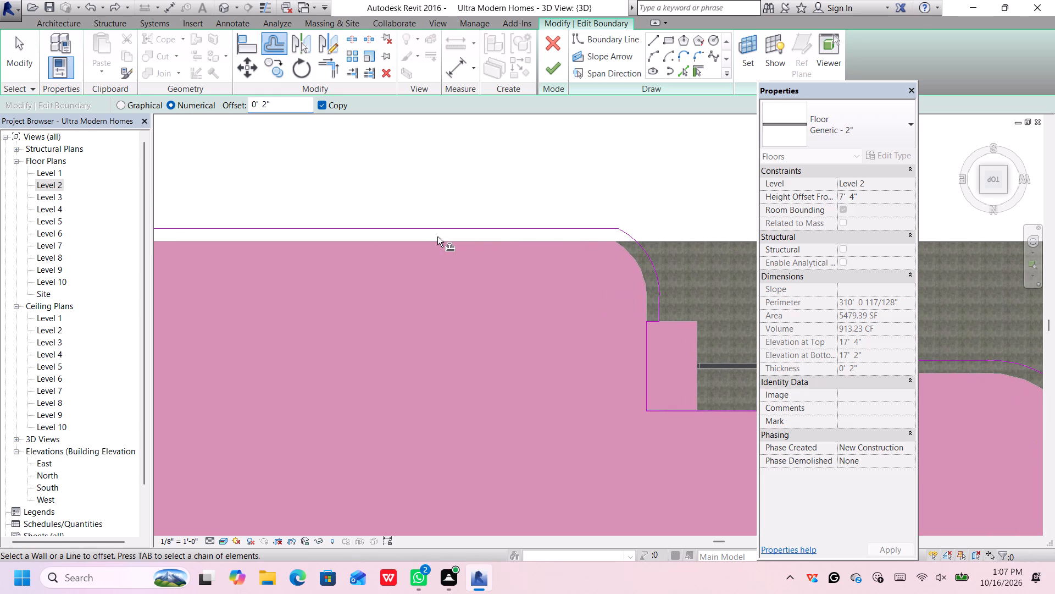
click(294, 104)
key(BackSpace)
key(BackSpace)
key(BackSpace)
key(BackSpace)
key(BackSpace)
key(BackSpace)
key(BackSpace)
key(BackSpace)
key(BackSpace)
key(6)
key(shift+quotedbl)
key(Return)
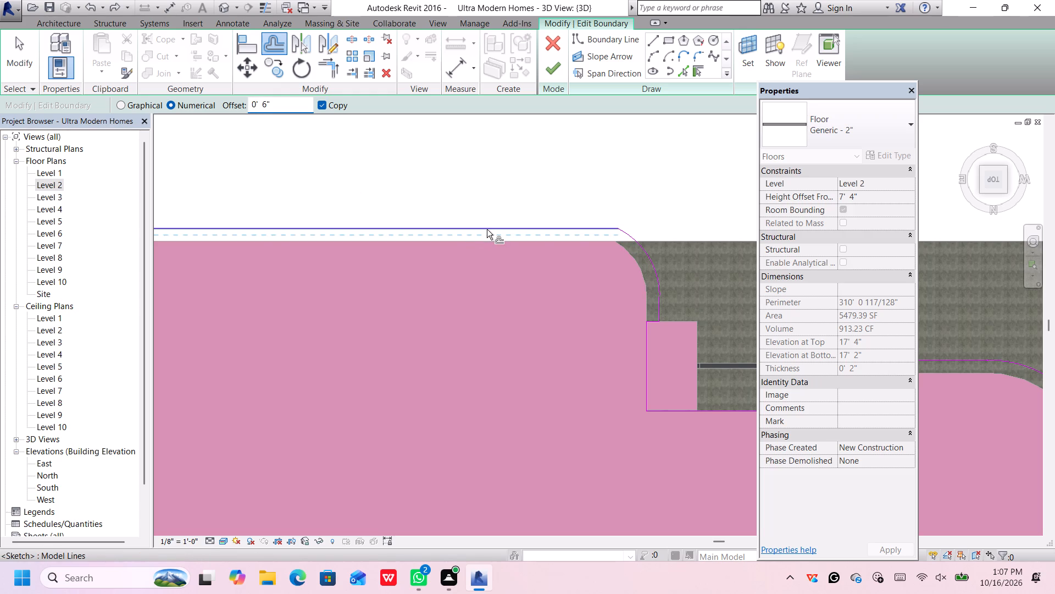
Offset copies of the projecting front edge, its arc beside the entrance and the short line at the column 8" inward.
click(293, 103)
key(BackSpace)
key(BackSpace)
key(BackSpace)
key(BackSpace)
key(BackSpace)
key(BackSpace)
key(BackSpace)
key(BackSpace)
key(BackSpace)
key(BackSpace)
key(BackSpace)
key(BackSpace)
key(BackSpace)
key(BackSpace)
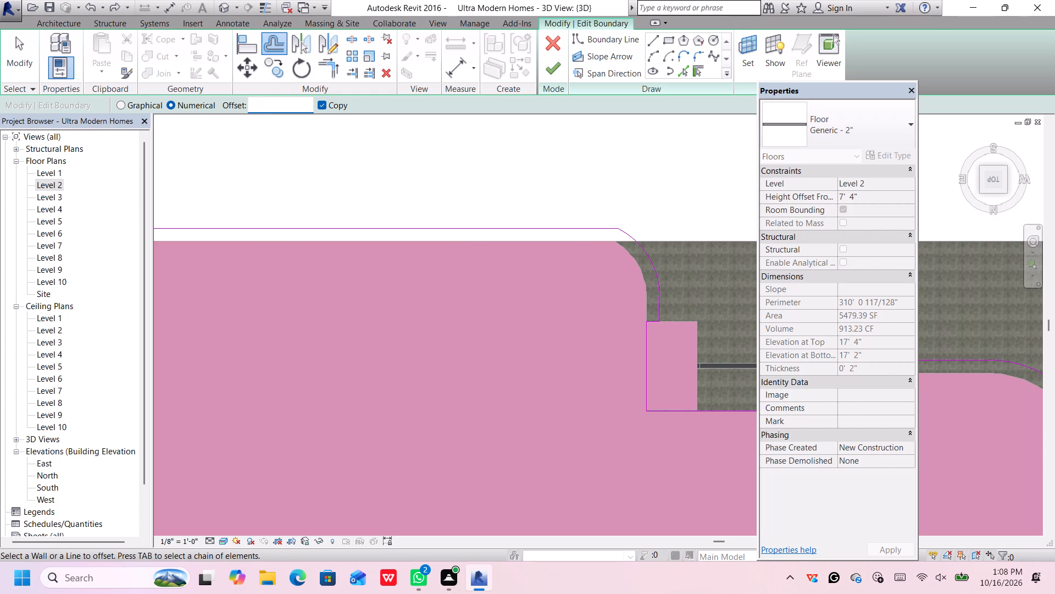
text(8")
key(Return)
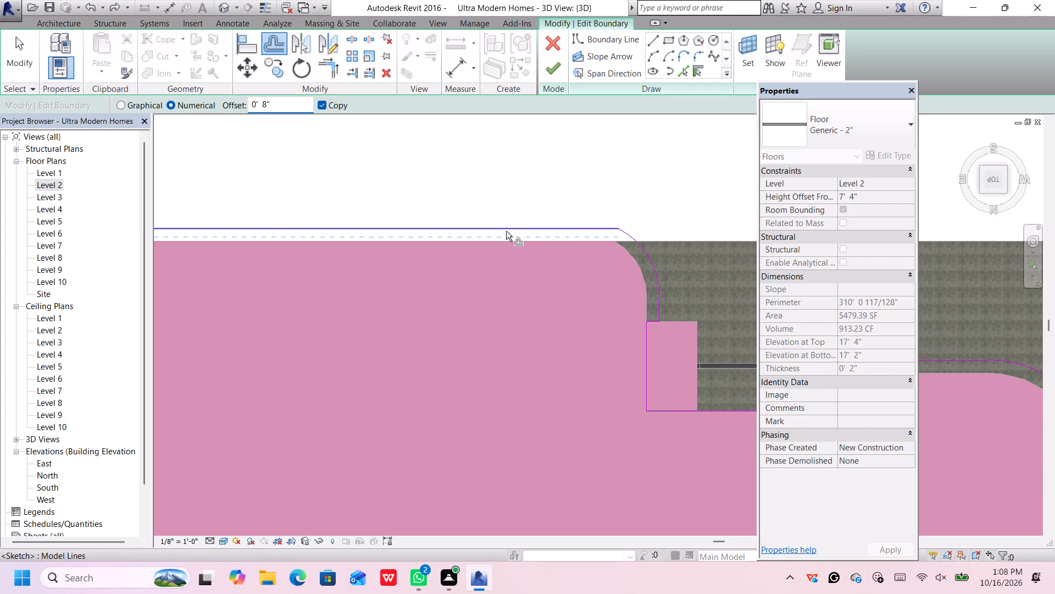
click(506, 231)
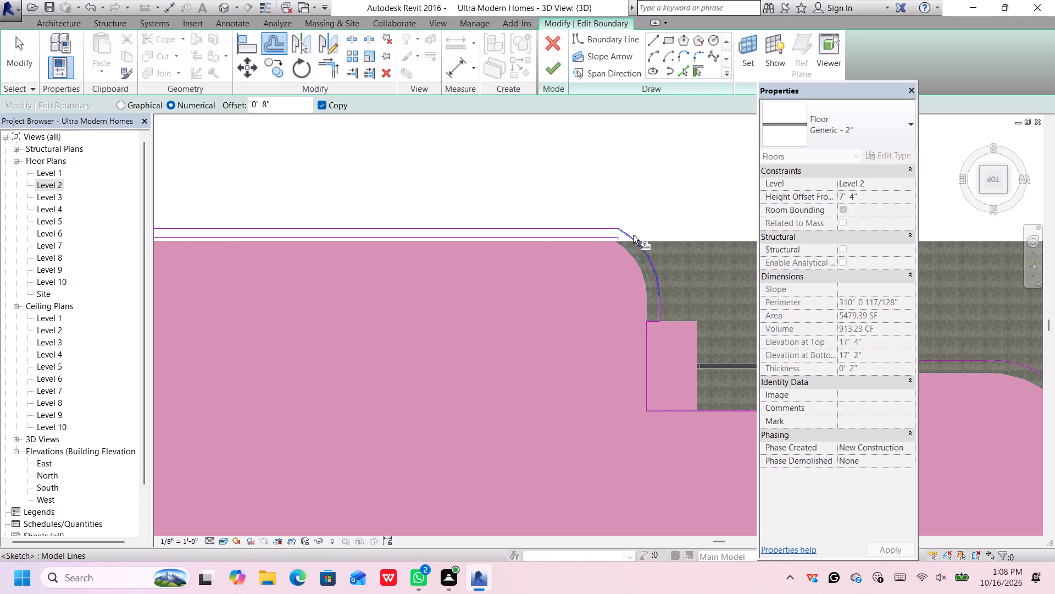
click(633, 237)
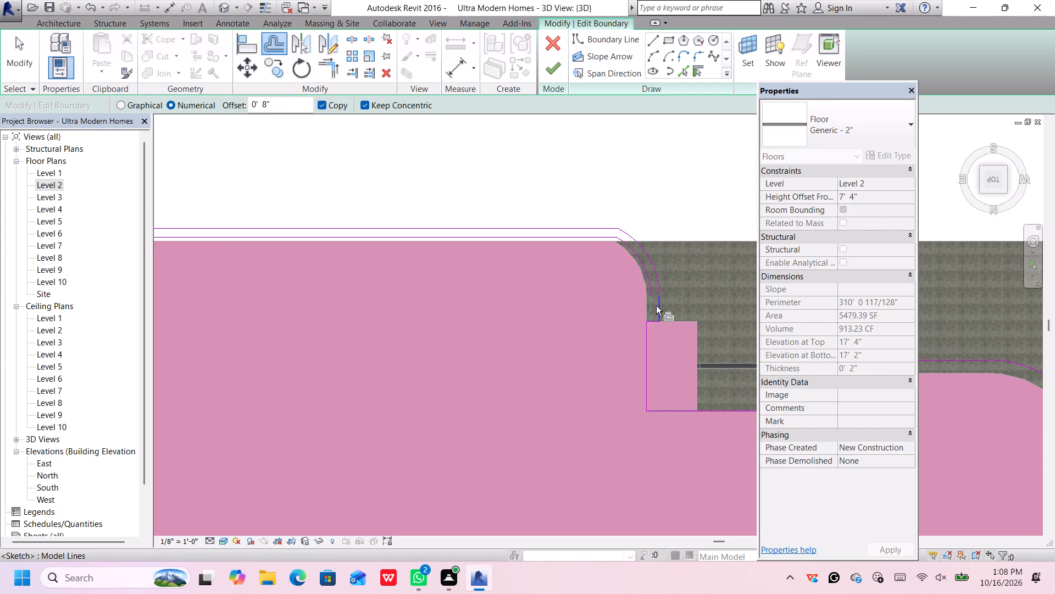
click(656, 306)
scroll(658, 325, up, 4)
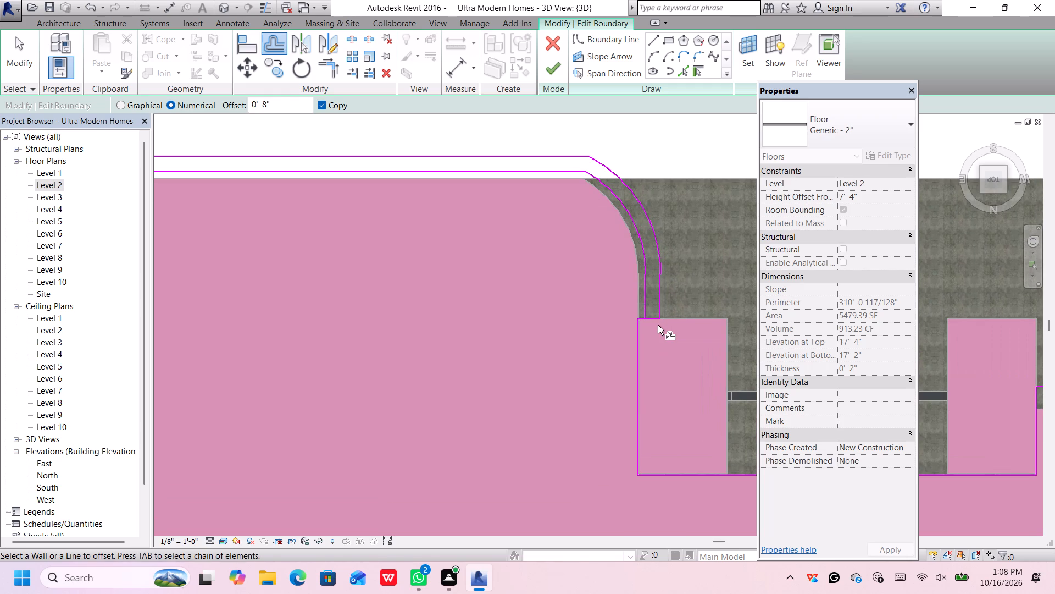
scroll(658, 324, down, 6)
middle_drag(653, 374, 653, 373)
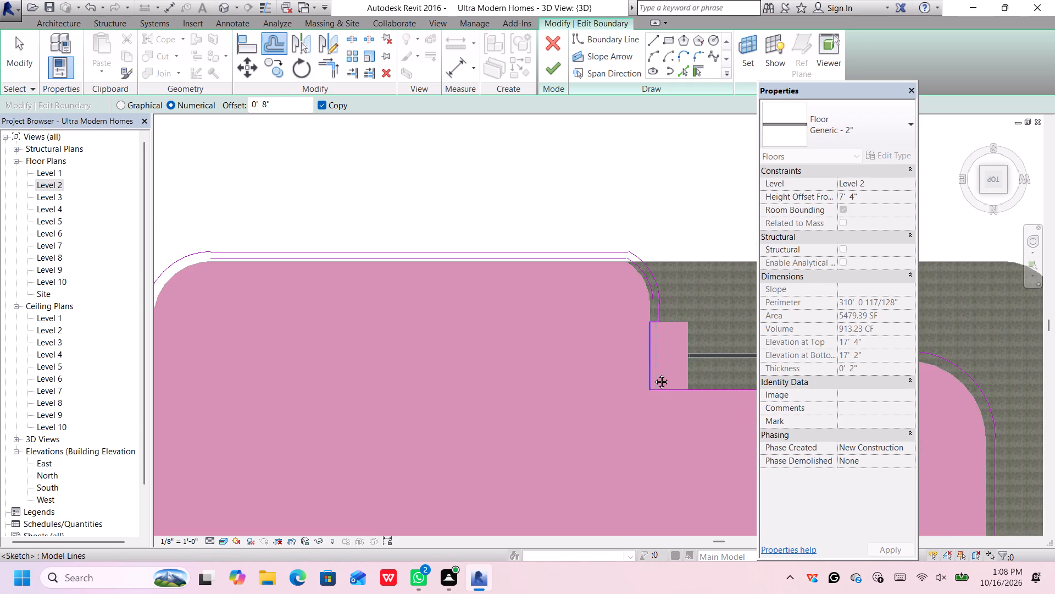
middle_drag(653, 373, 653, 346)
middle_click(653, 343)
middle_click(653, 340)
middle_click(653, 340)
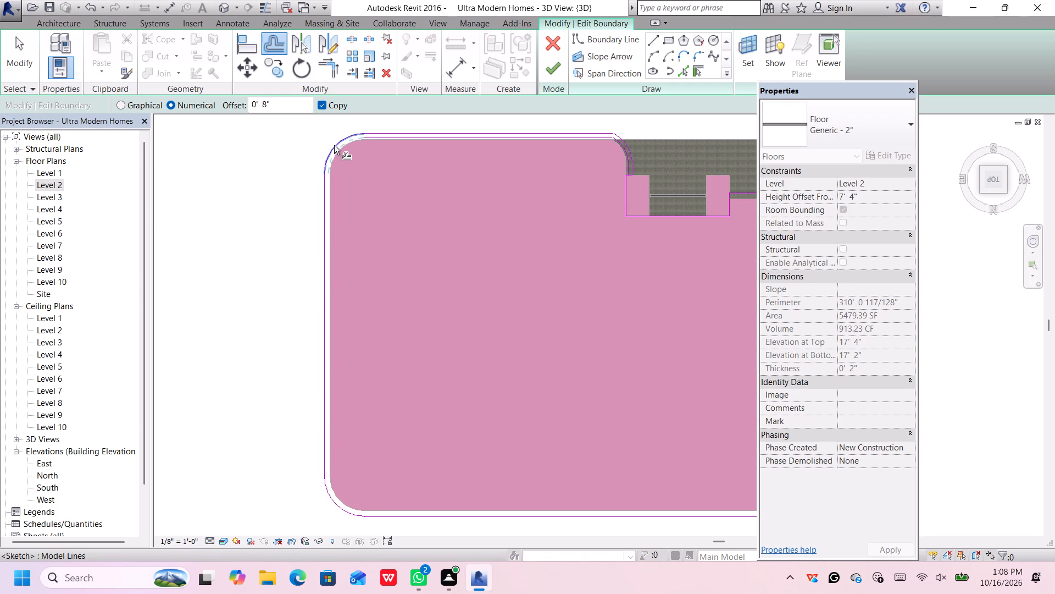
Offset copies of the southeast corner arc, the east edge, the northeast corner arc and the long north edge 8" inward.
click(333, 142)
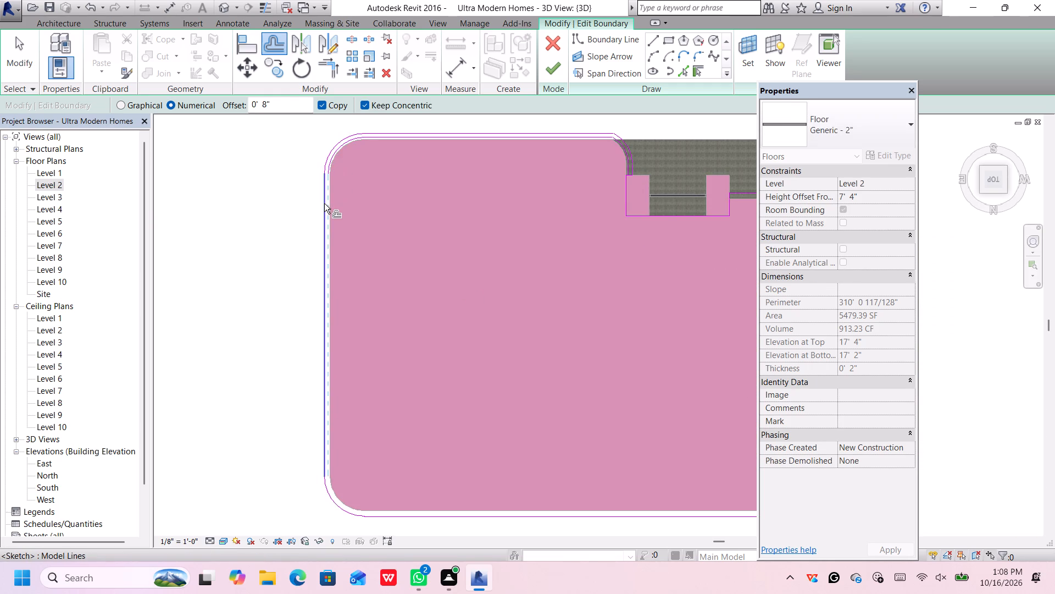
click(324, 204)
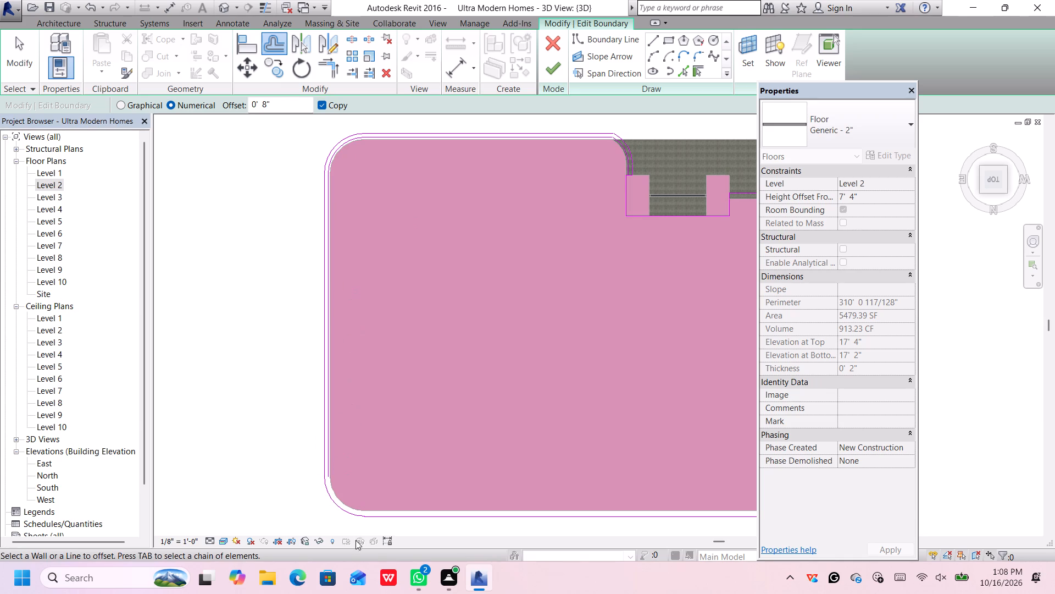
scroll(339, 514, up, 1)
click(337, 506)
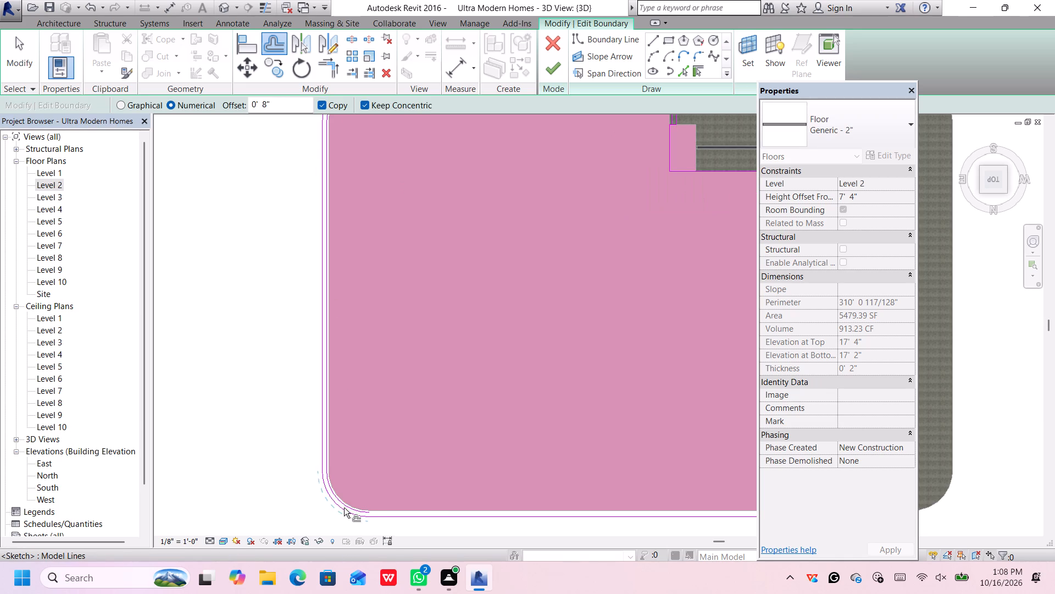
click(379, 516)
Offset a copy of the floor's west boundary edge 8" inward.
scroll(386, 512, down, 4)
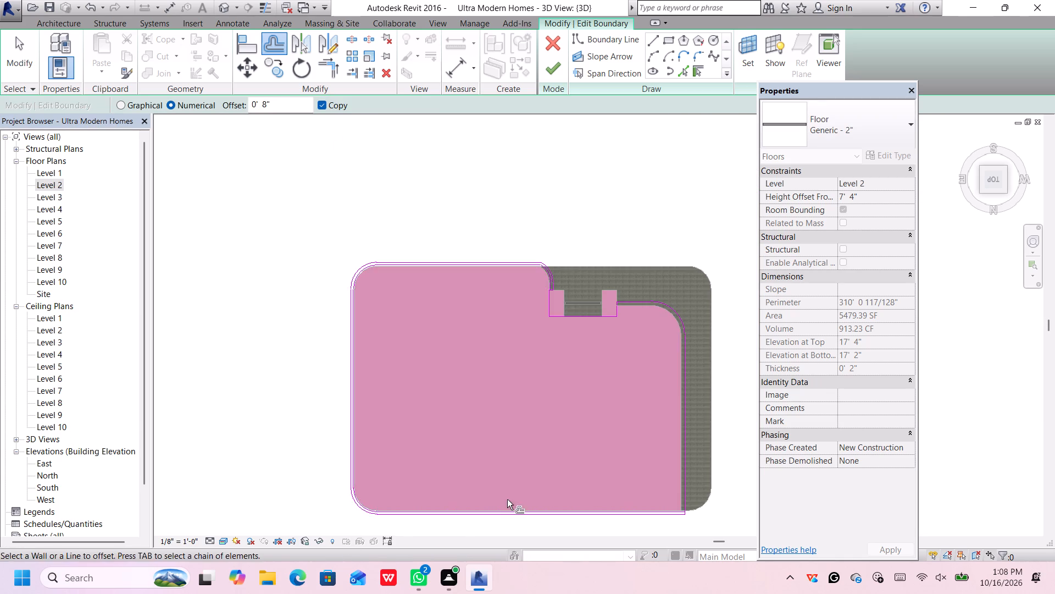
middle_drag(508, 498, 461, 472)
scroll(508, 498, up, 1)
scroll(556, 444, up, 1)
scroll(662, 443, up, 1)
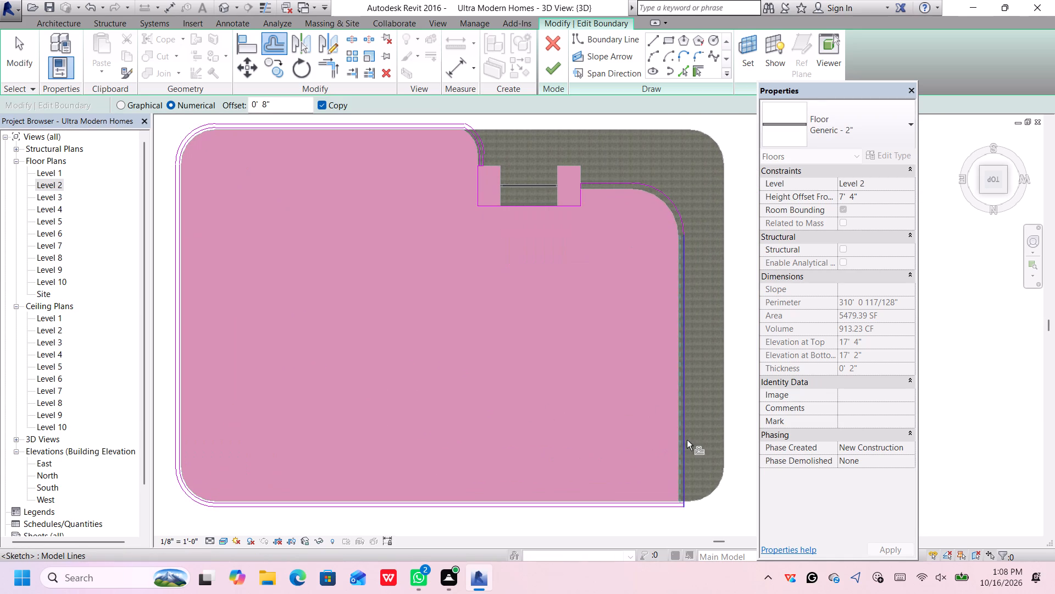
click(684, 441)
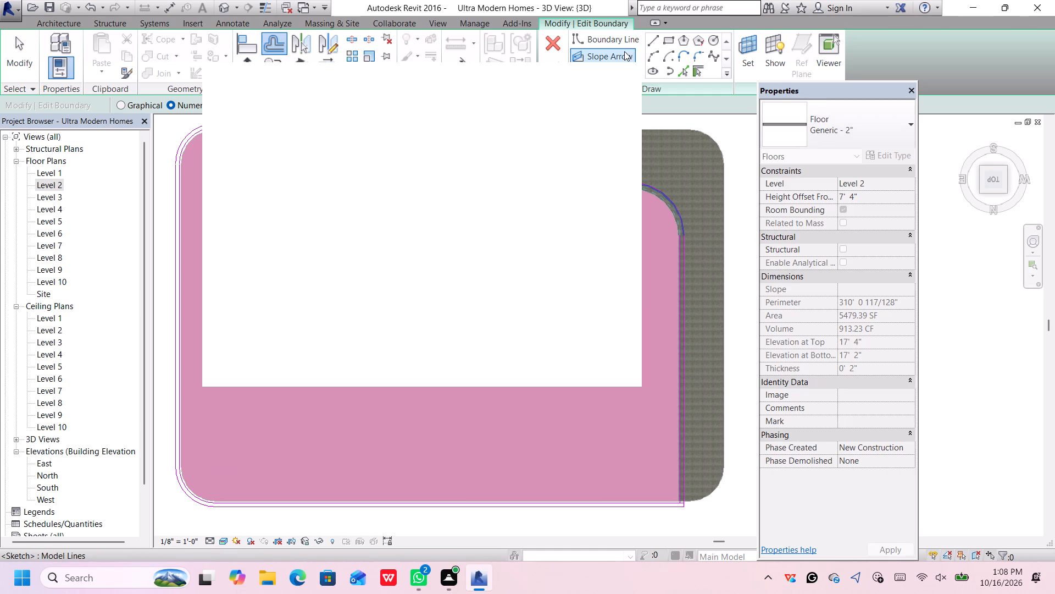
Dismiss the Autodesk notification card covering the model.
click(614, 81)
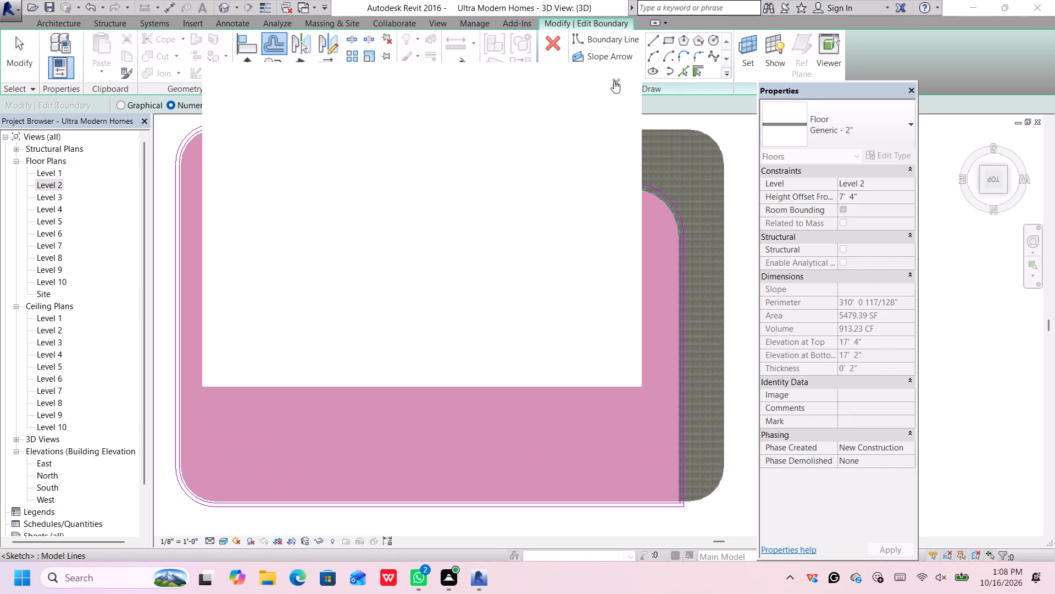
Offset copies of the southwest corner arc and the short front line beside the entrance's west column 8" inward.
scroll(658, 189, up, 2)
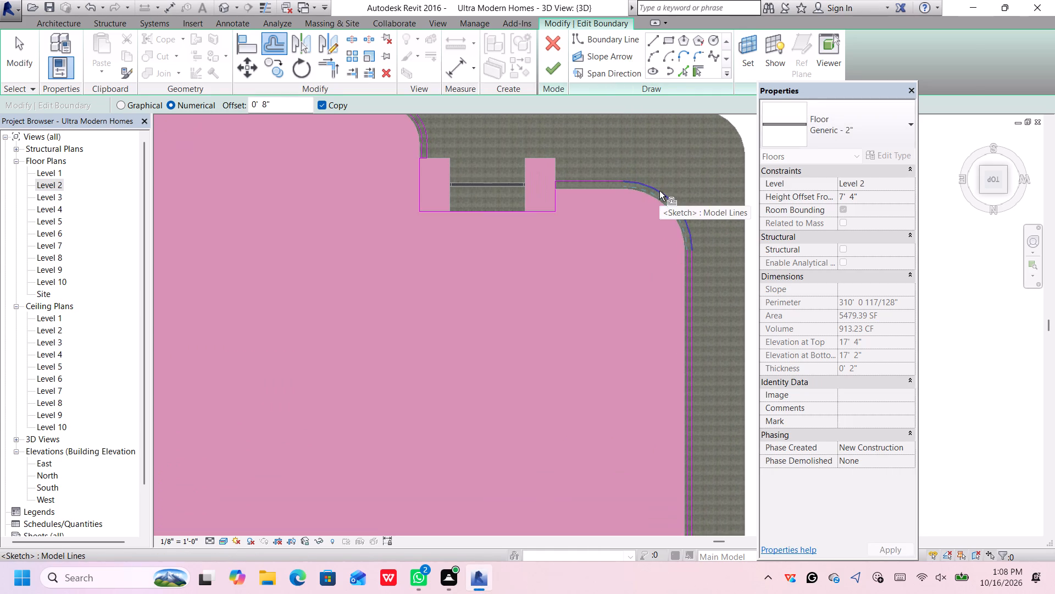
click(659, 191)
click(605, 182)
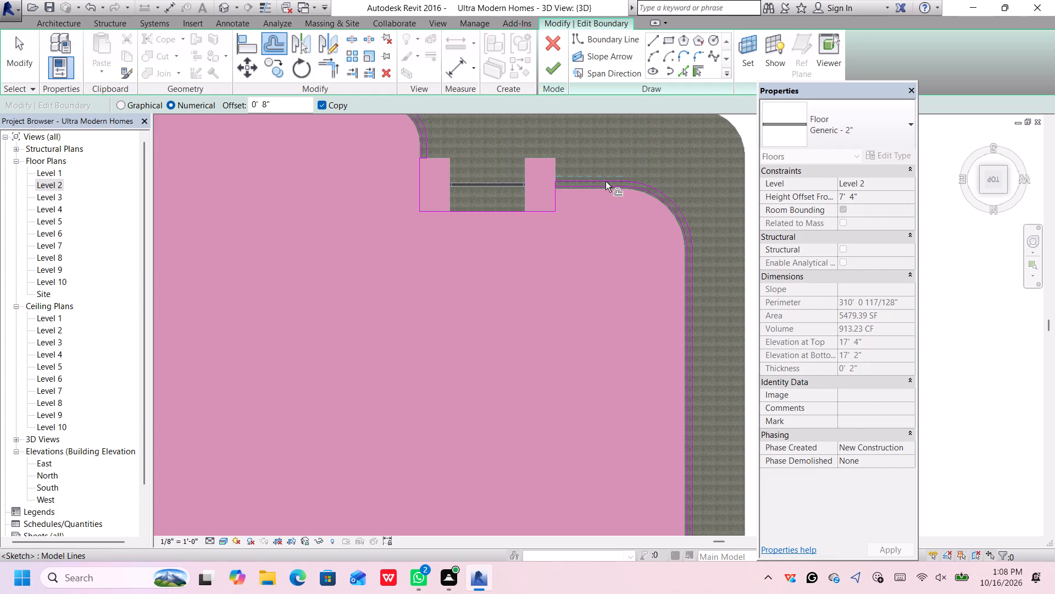
scroll(599, 131, up, 2)
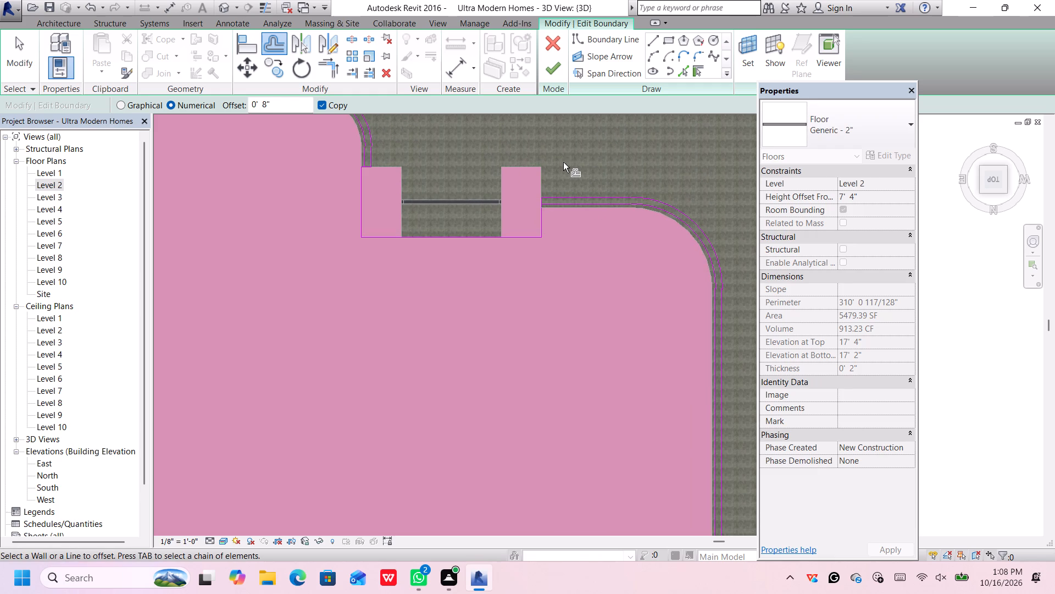
key(space)
key(Escape)
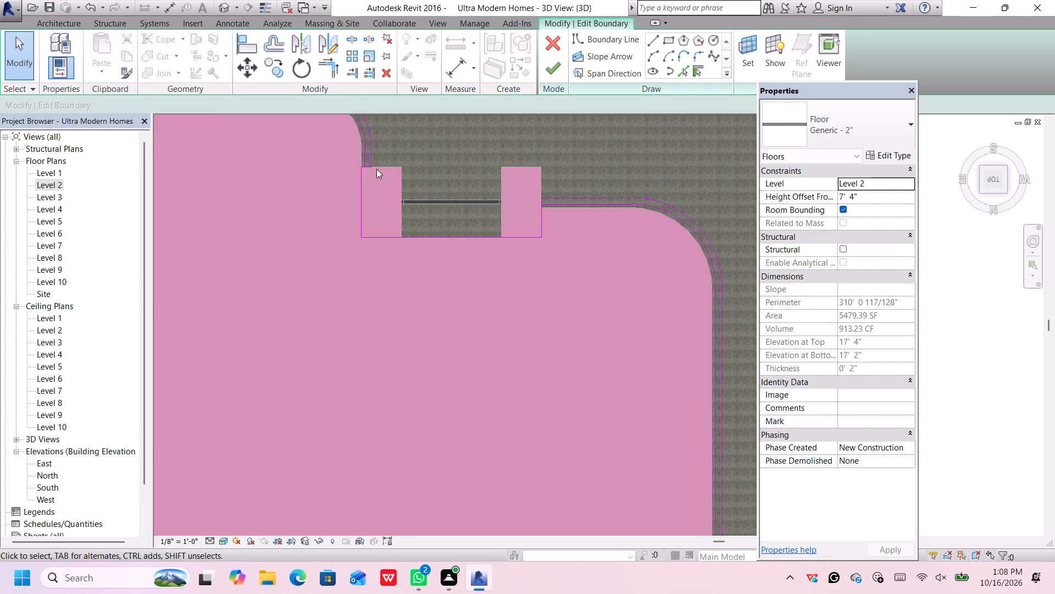
Shorten the short boundary line at the entrance's east column to 0' 4" so it ends on the inner offset line.
scroll(369, 164, up, 11)
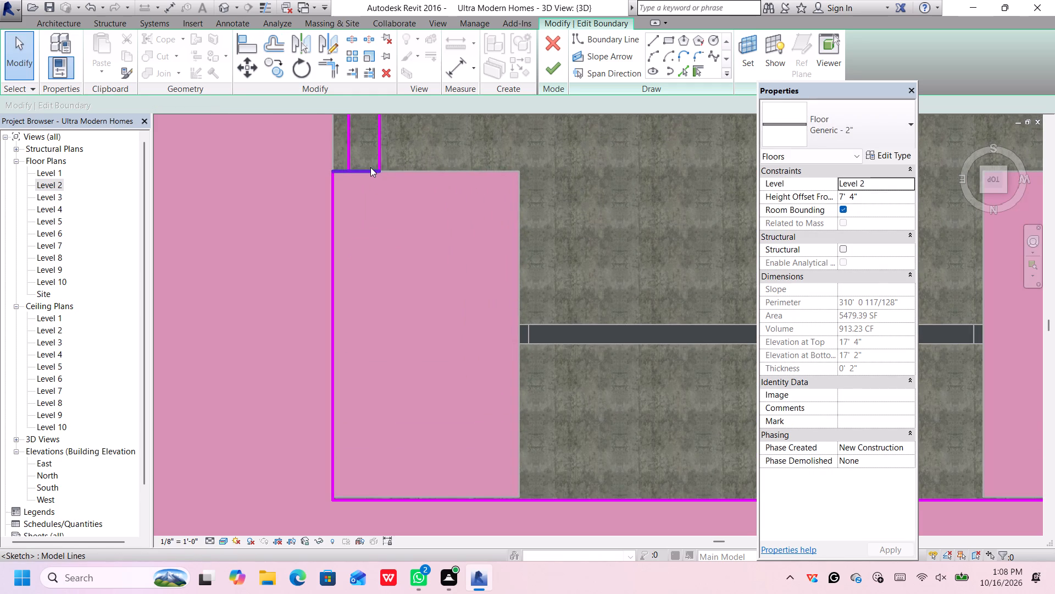
click(372, 168)
scroll(380, 168, up, 5)
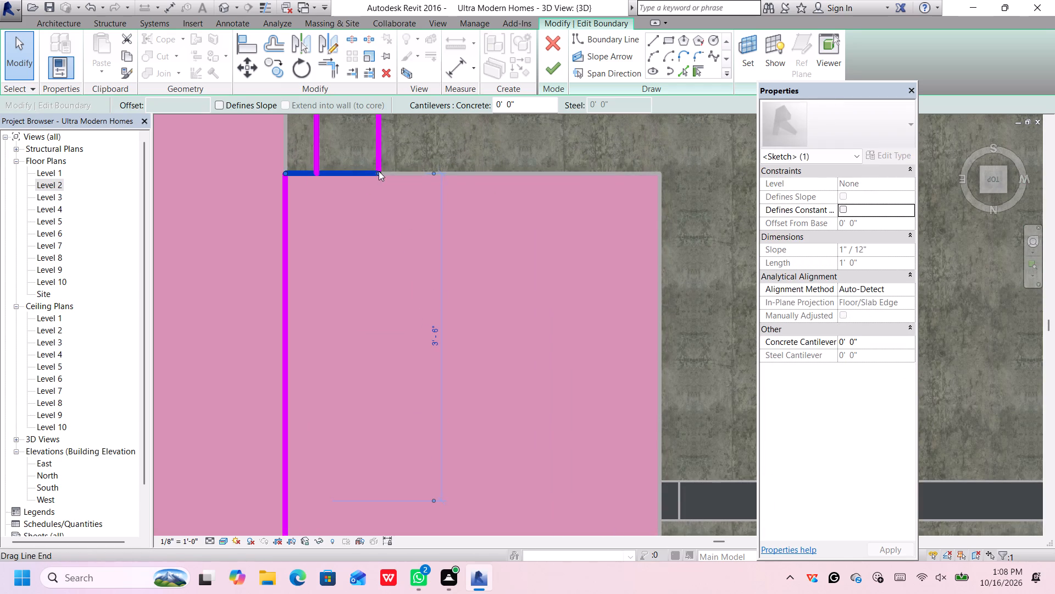
drag(379, 171, 318, 172)
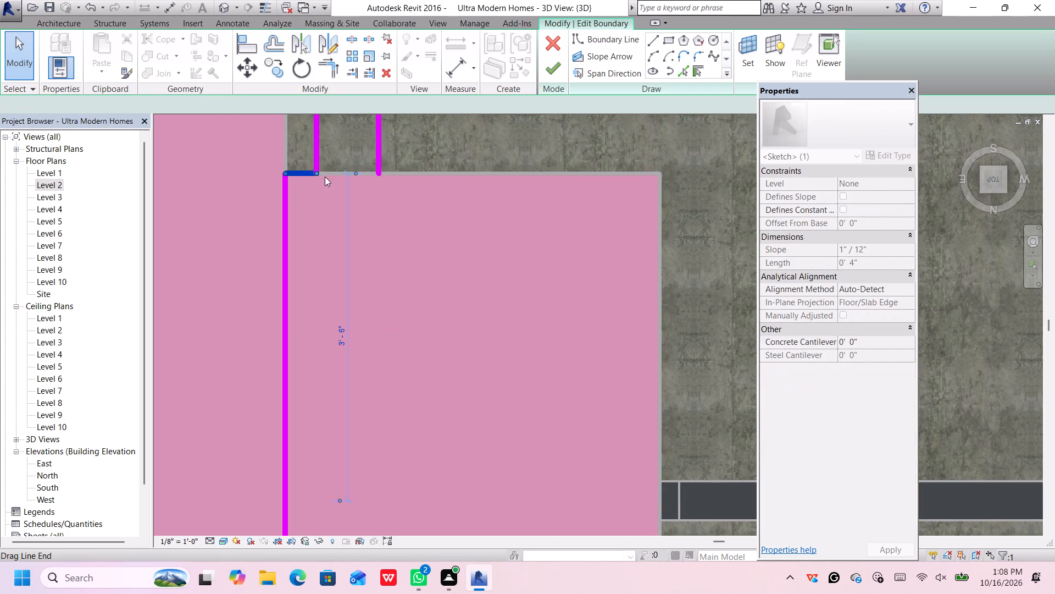
key(Escape)
Delete the original outer short line beside the east entrance column, its arc and the projecting front edge.
click(379, 162)
scroll(385, 168, down, 7)
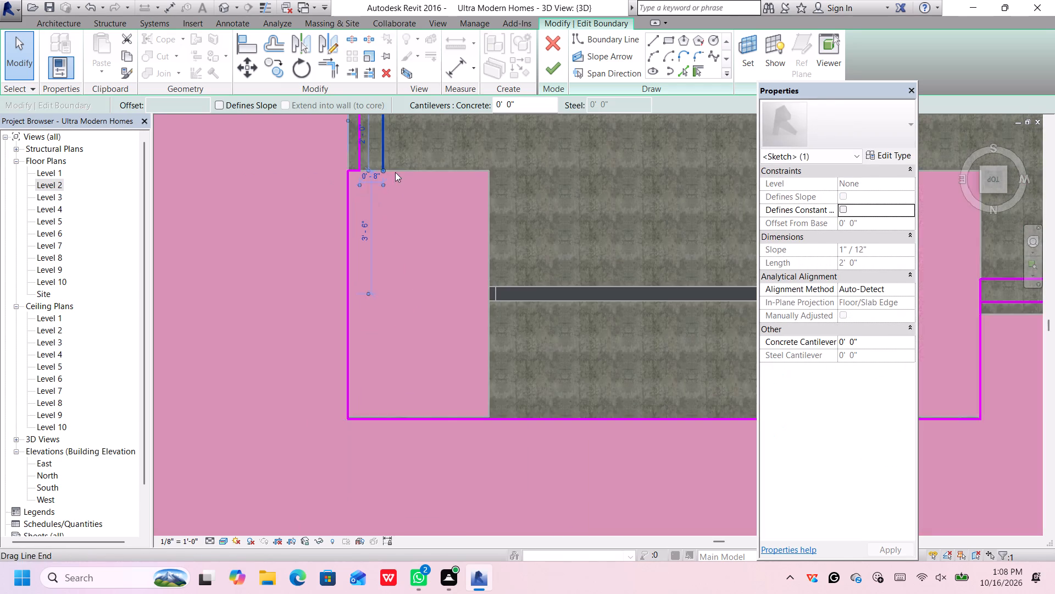
scroll(403, 172, down, 6)
scroll(456, 162, down, 2)
key(Delete)
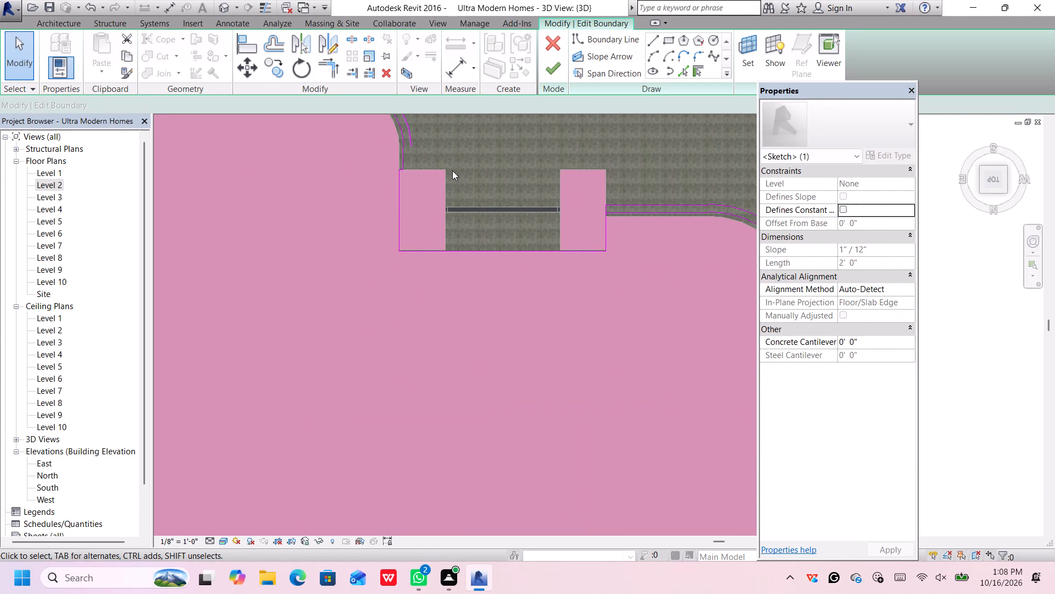
middle_drag(440, 151, 454, 218)
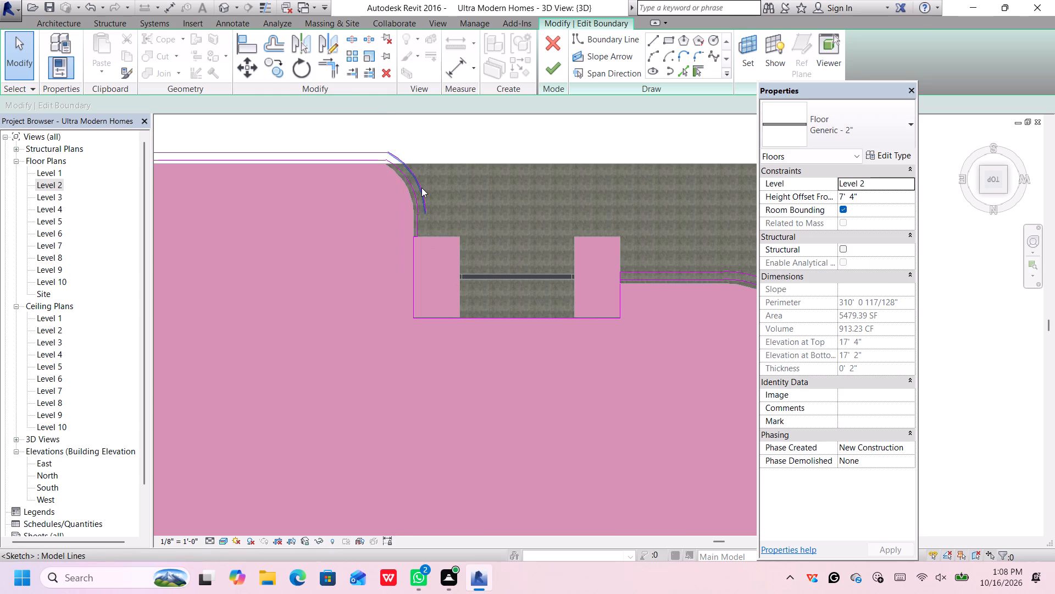
click(421, 188)
key(Delete)
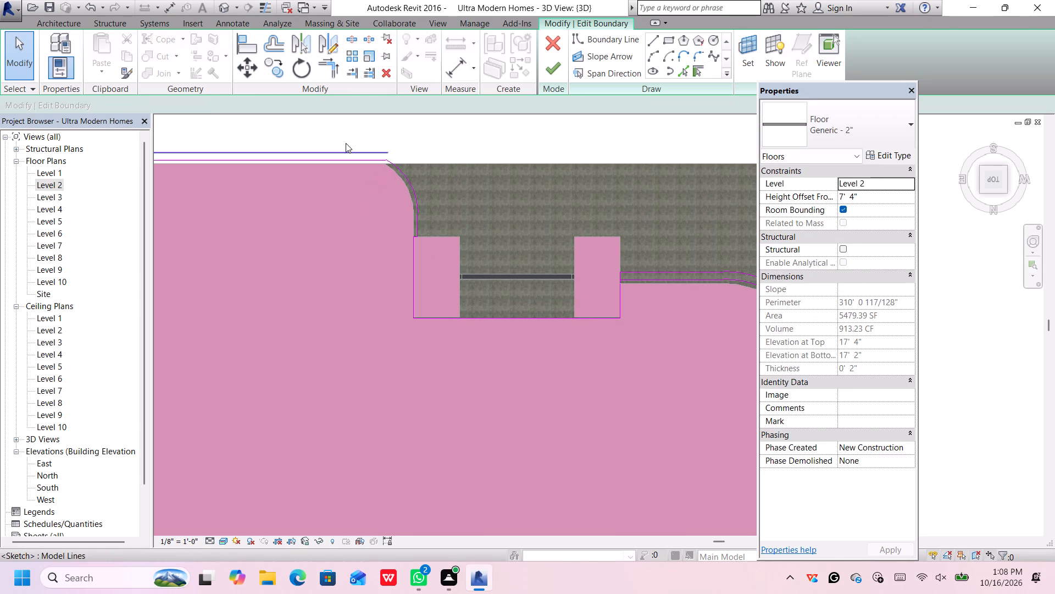
click(347, 148)
key(Delete)
Delete the original outer southeast corner arc, east edge, northeast corner arc and long north edge.
scroll(347, 149, down, 2)
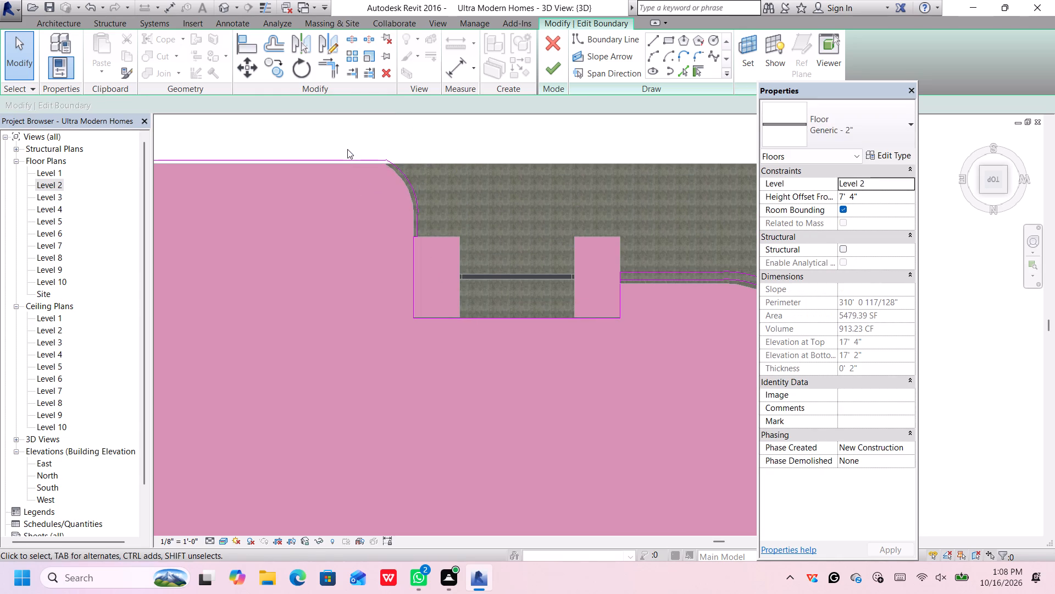
scroll(347, 149, down, 5)
middle_drag(173, 212, 267, 212)
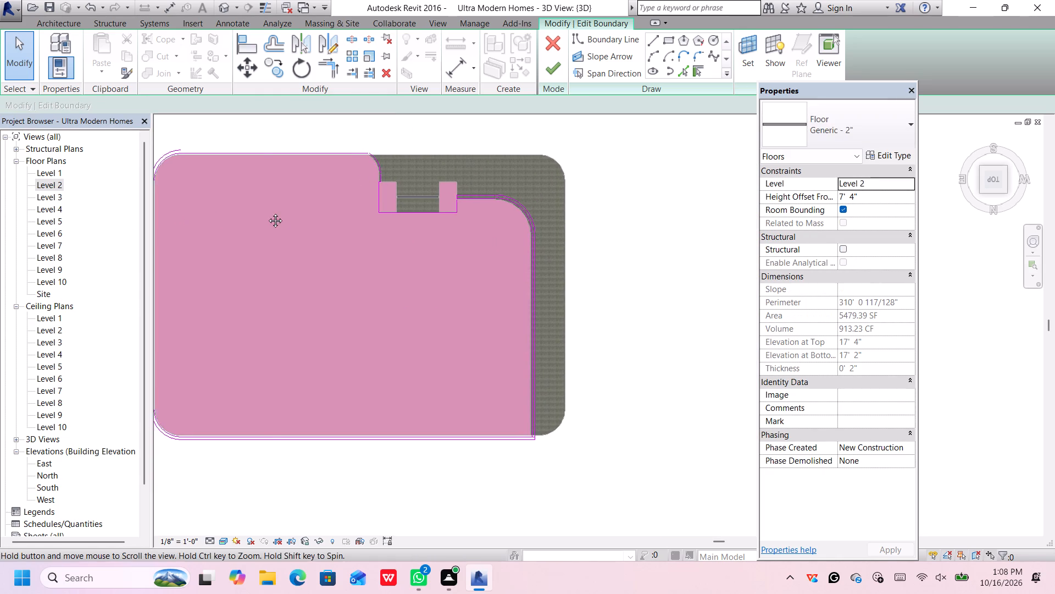
middle_drag(267, 212, 298, 214)
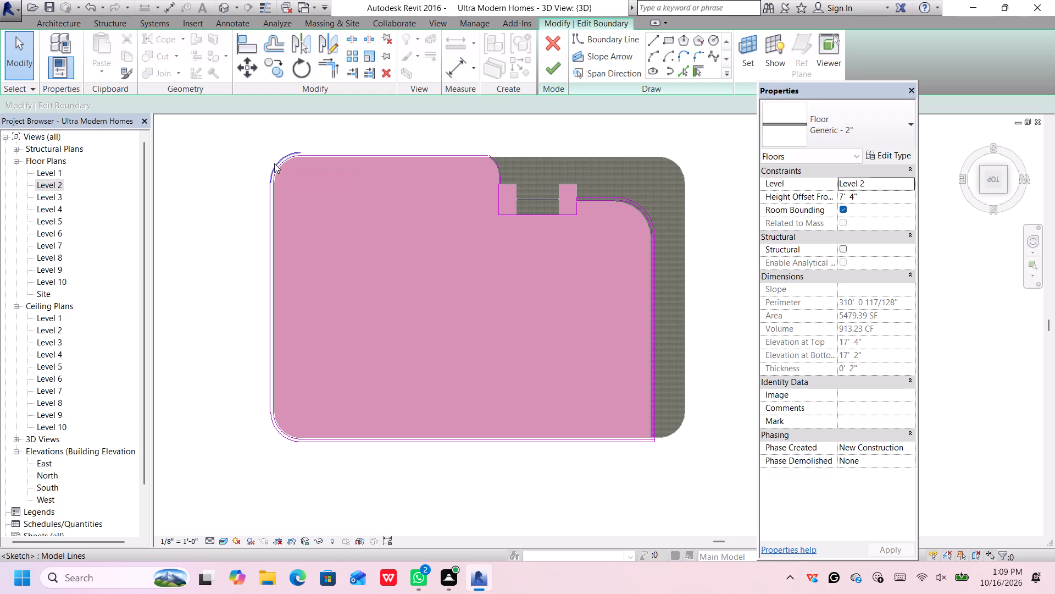
click(275, 165)
click(273, 166)
key(Delete)
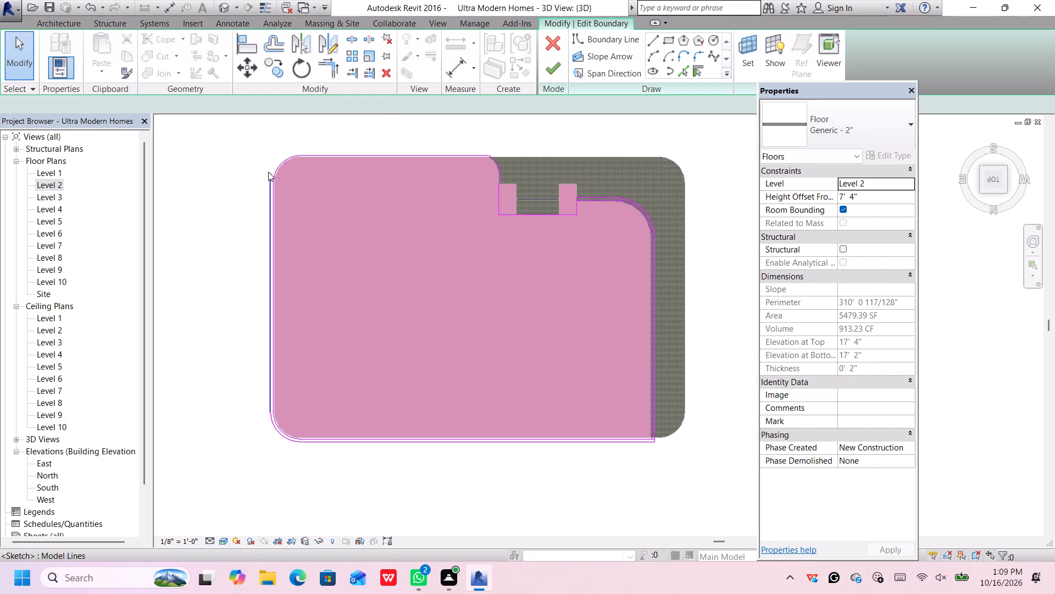
scroll(266, 186, up, 1)
click(269, 186)
key(Delete)
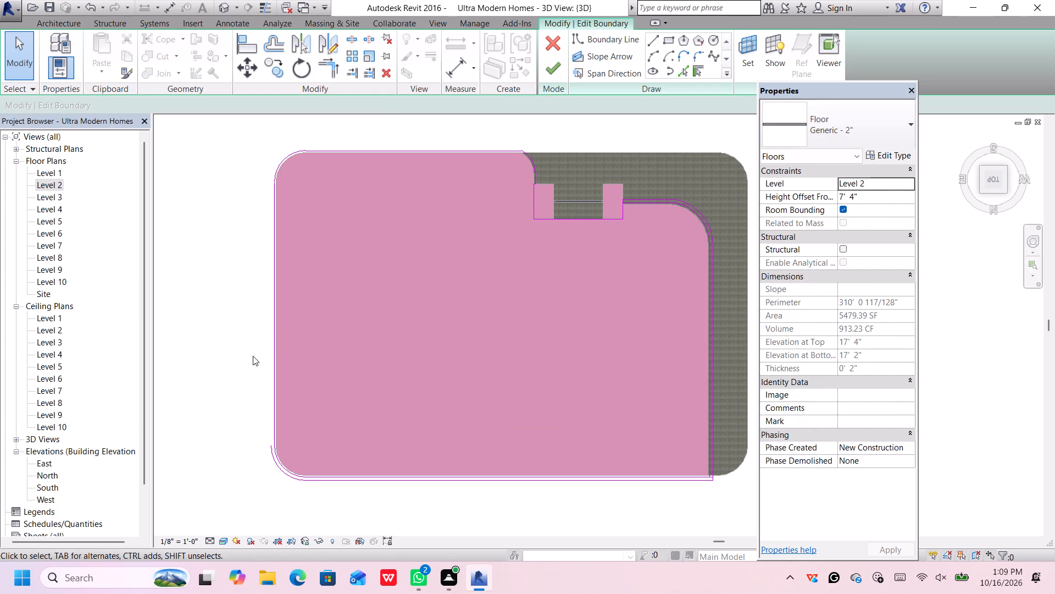
click(270, 461)
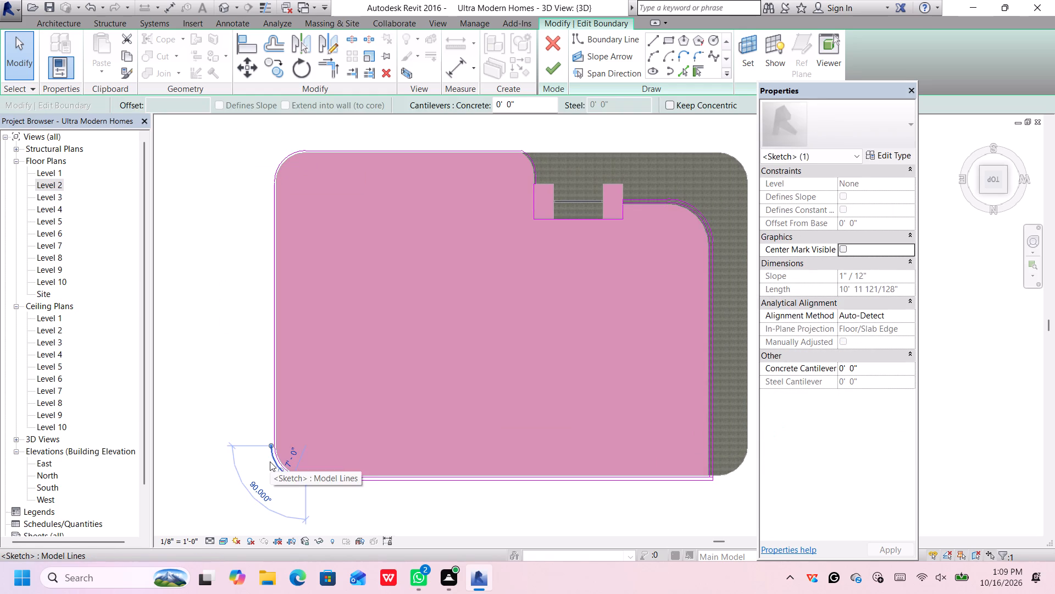
key(Delete)
click(309, 481)
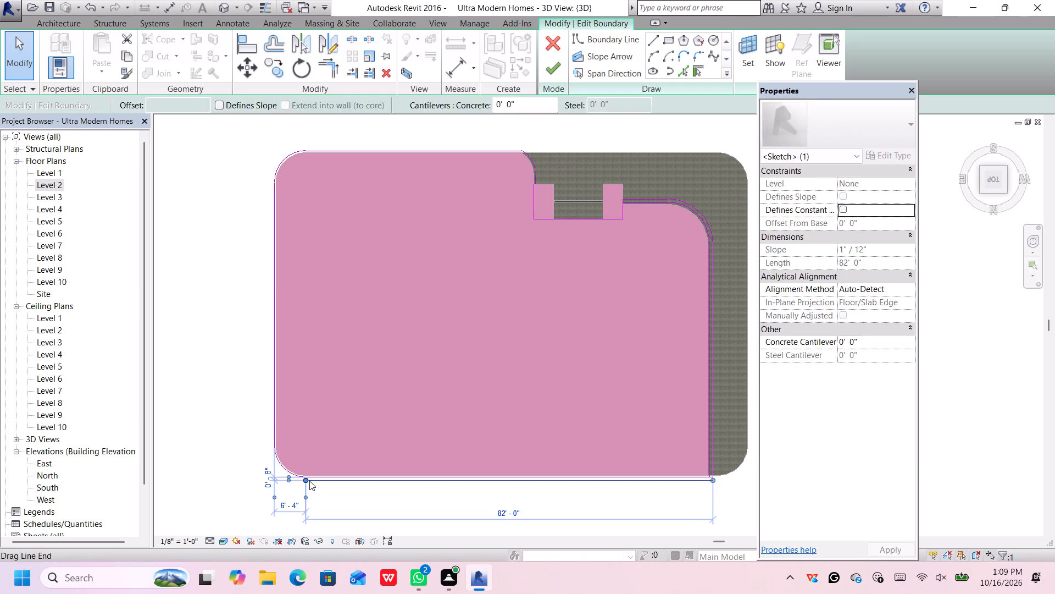
key(Delete)
Delete the original outer west boundary edge.
scroll(397, 506, down, 1)
middle_drag(540, 498, 491, 490)
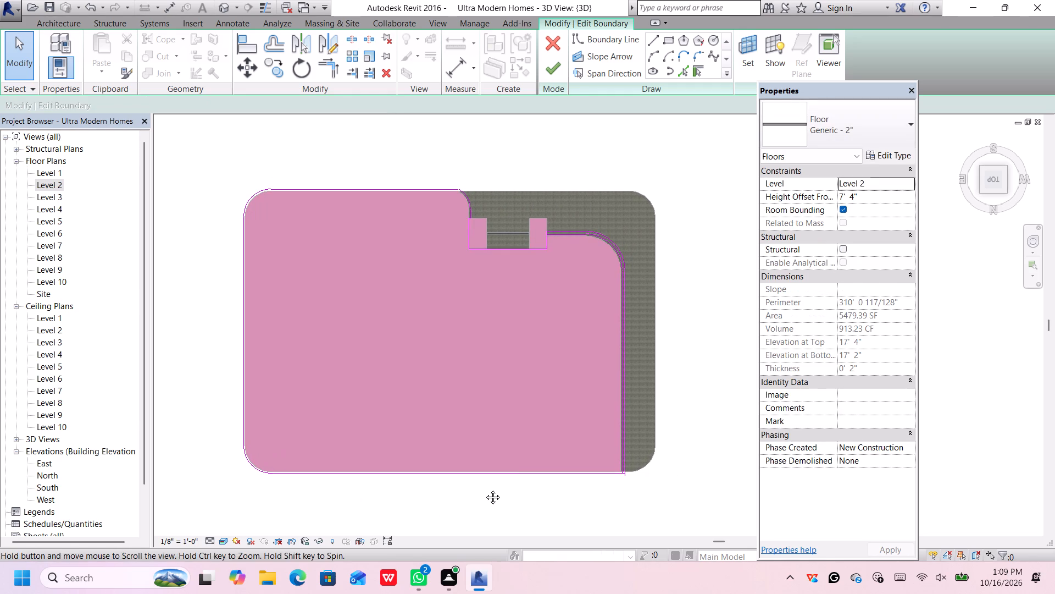
scroll(610, 441, up, 3)
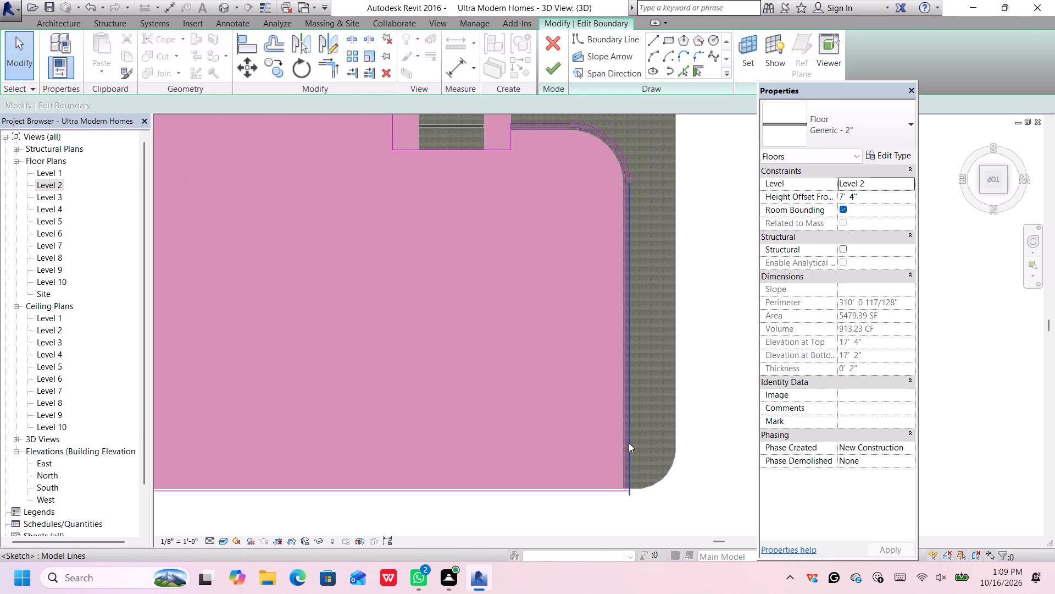
click(629, 443)
key(Delete)
Shorten the inner north boundary line to 81' 4" so its west end meets the offset west edge.
scroll(629, 483, up, 4)
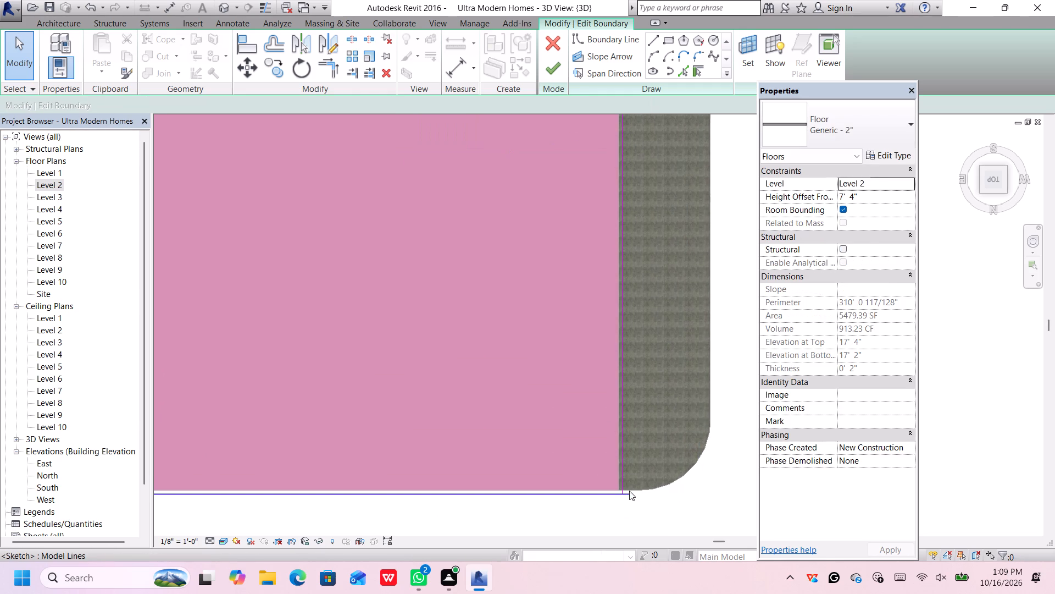
click(629, 492)
scroll(631, 497, up, 5)
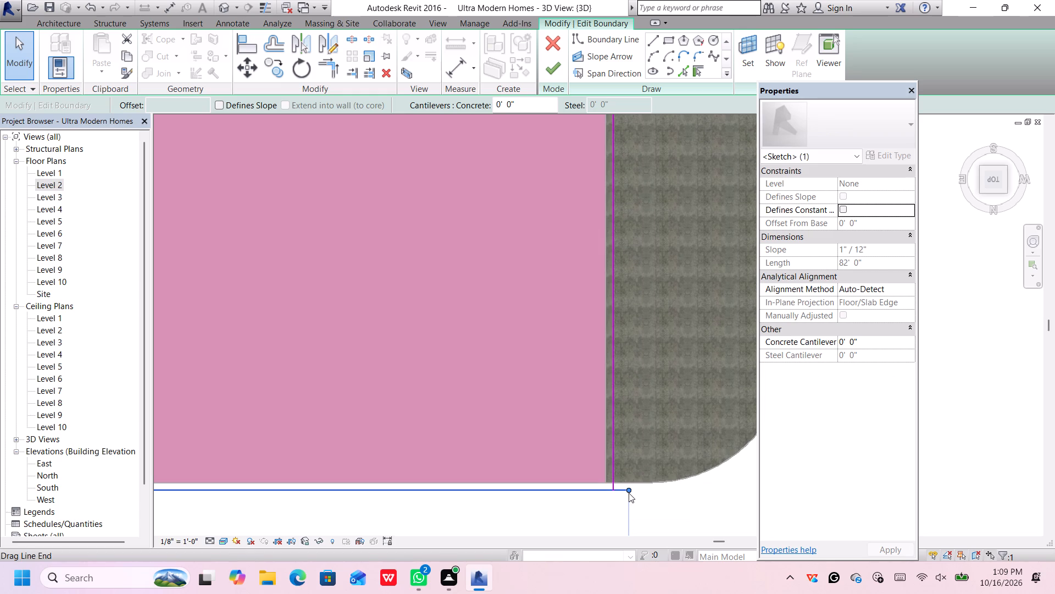
drag(627, 490, 612, 490)
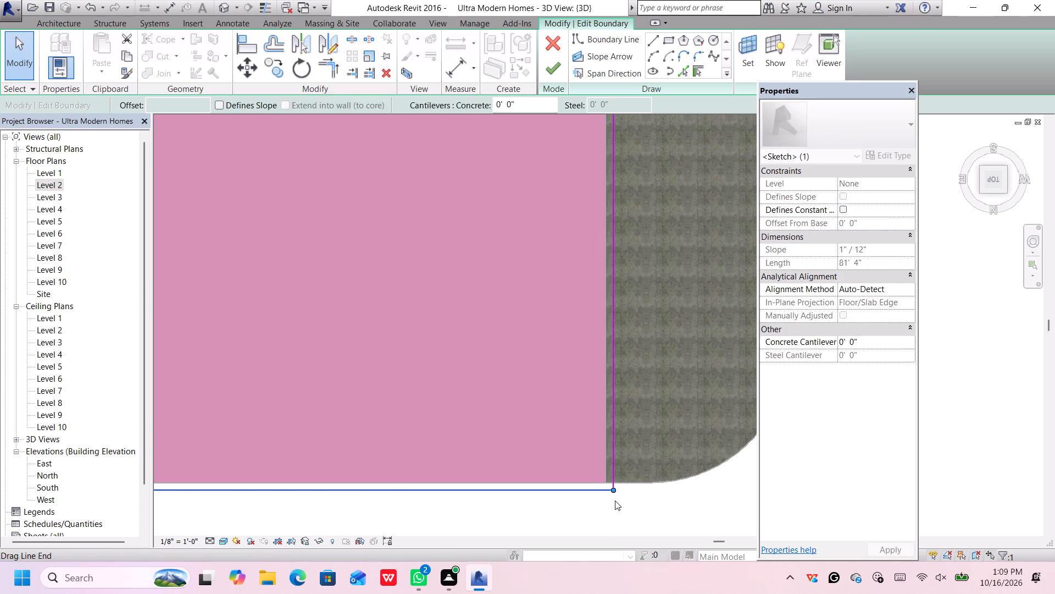
Delete the original outer southwest corner arc and the short front line beside the entrance's west column.
scroll(617, 502, down, 12)
scroll(651, 308, up, 1)
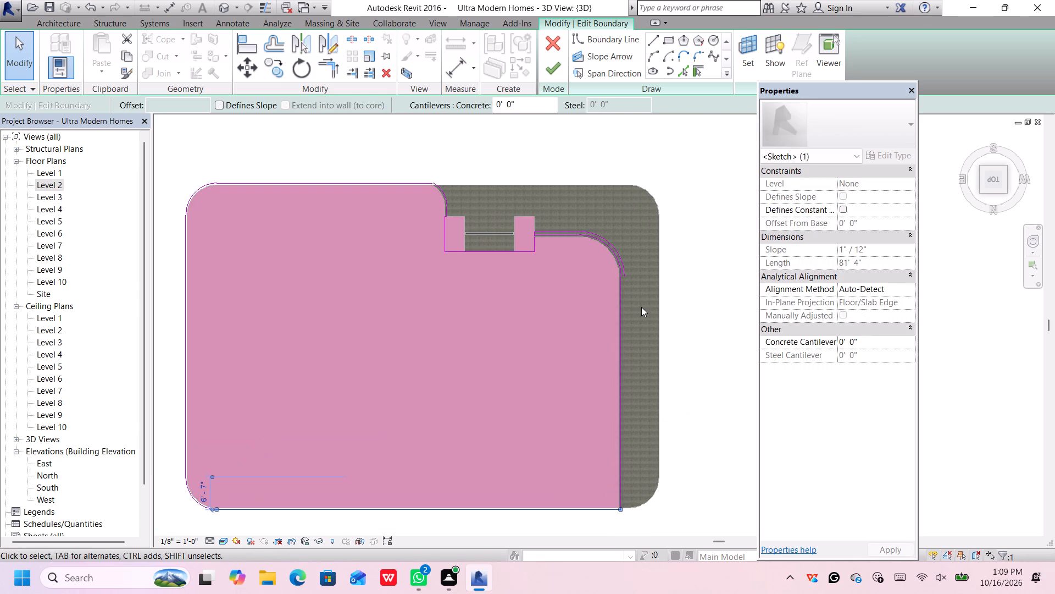
scroll(642, 300, up, 1)
scroll(606, 222, up, 4)
click(601, 237)
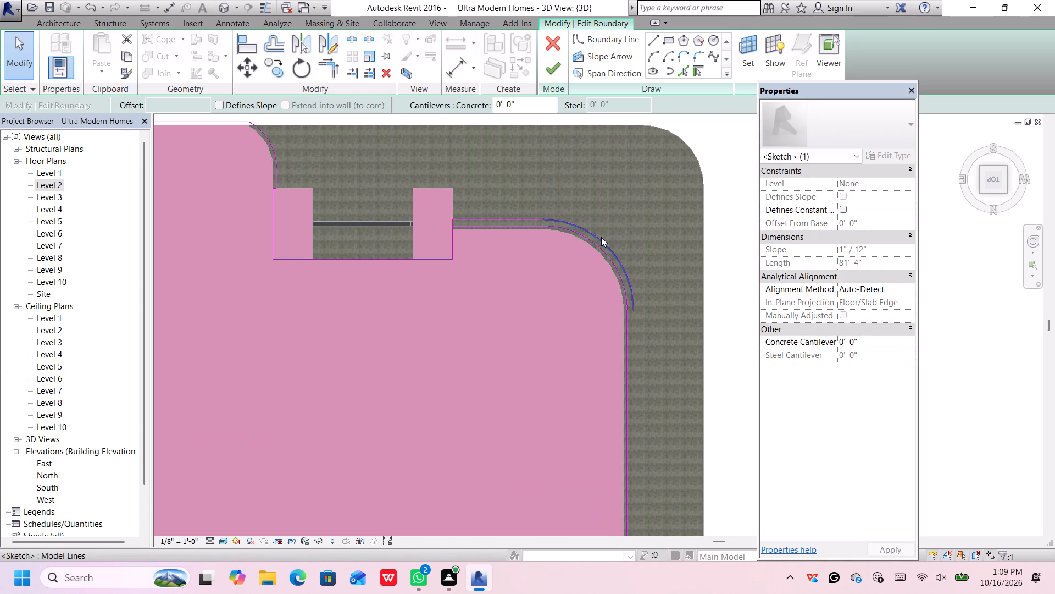
key(Delete)
click(517, 216)
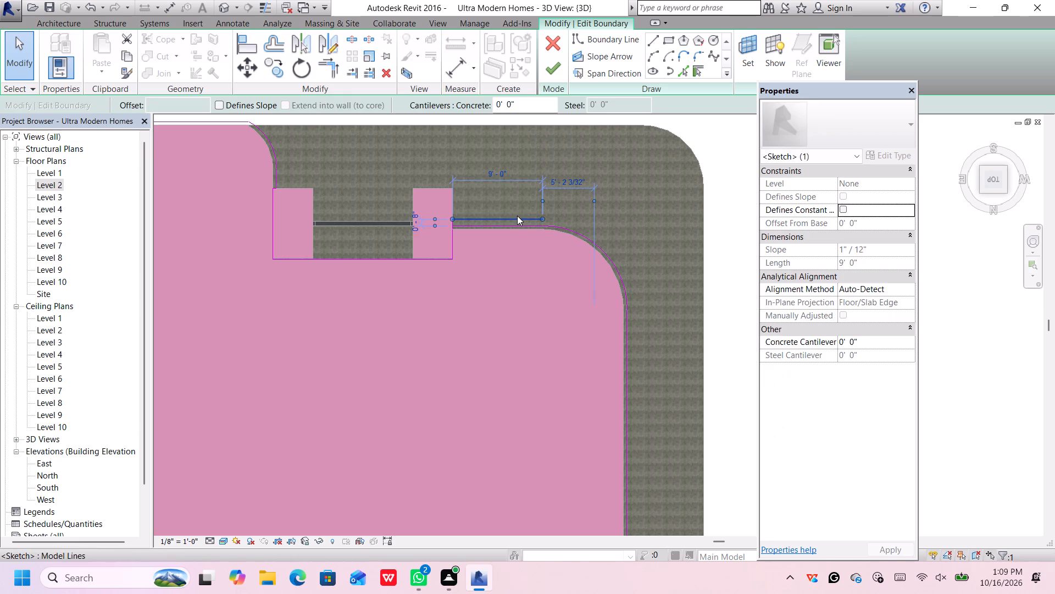
key(Delete)
Shorten the short boundary line along the entrance's west column to 4" so its end meets the offset front edge.
scroll(464, 218, up, 7)
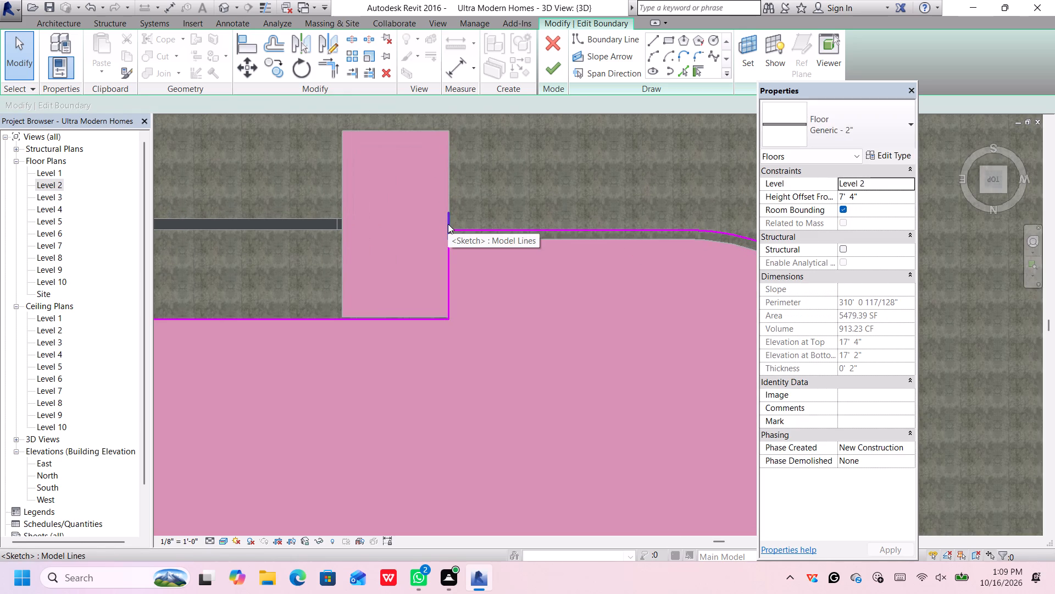
click(448, 224)
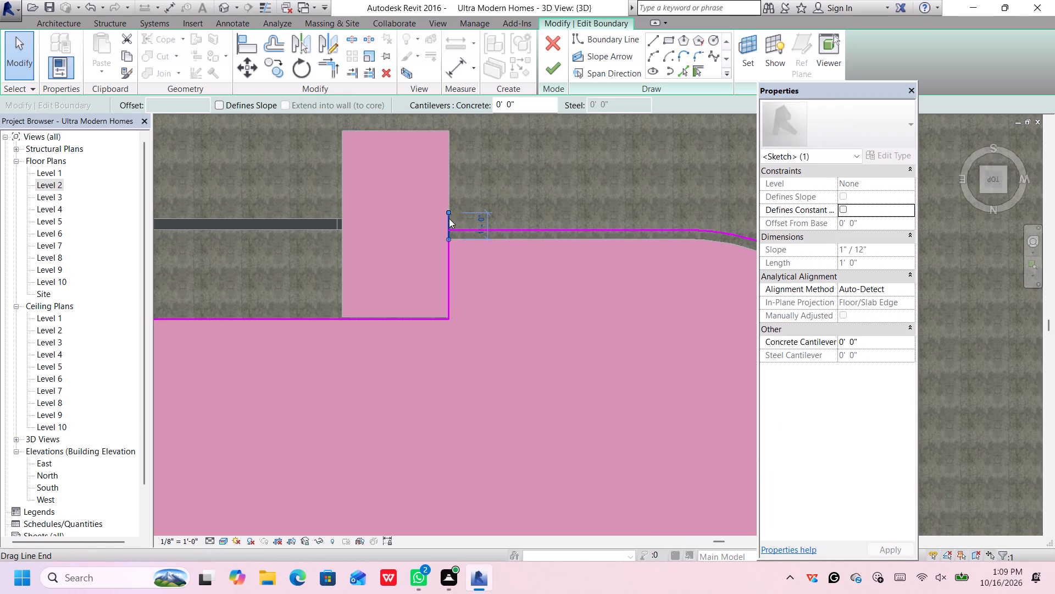
drag(447, 212, 446, 229)
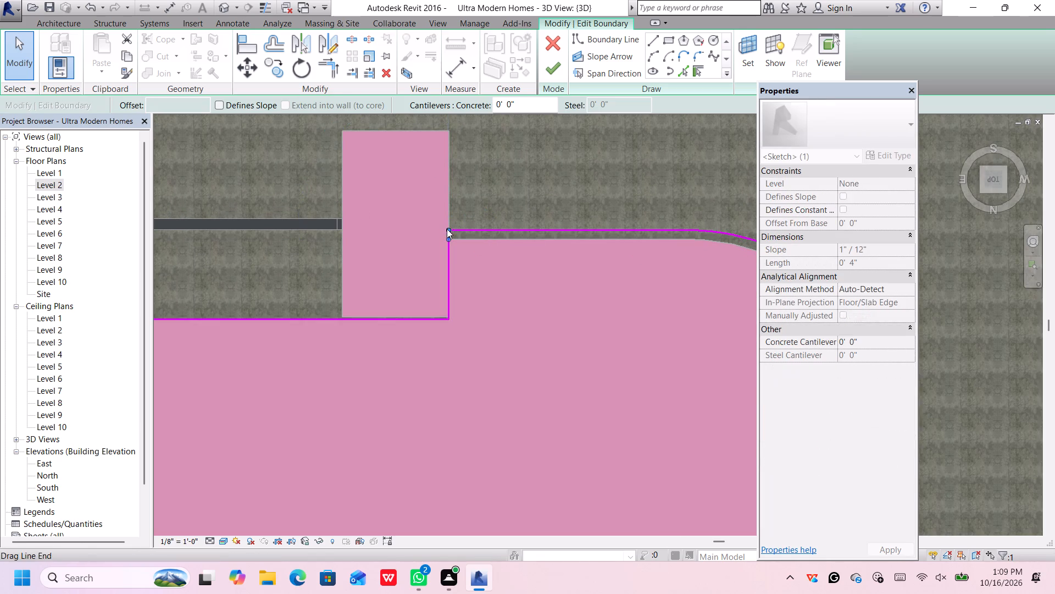
scroll(465, 267, down, 11)
click(653, 176)
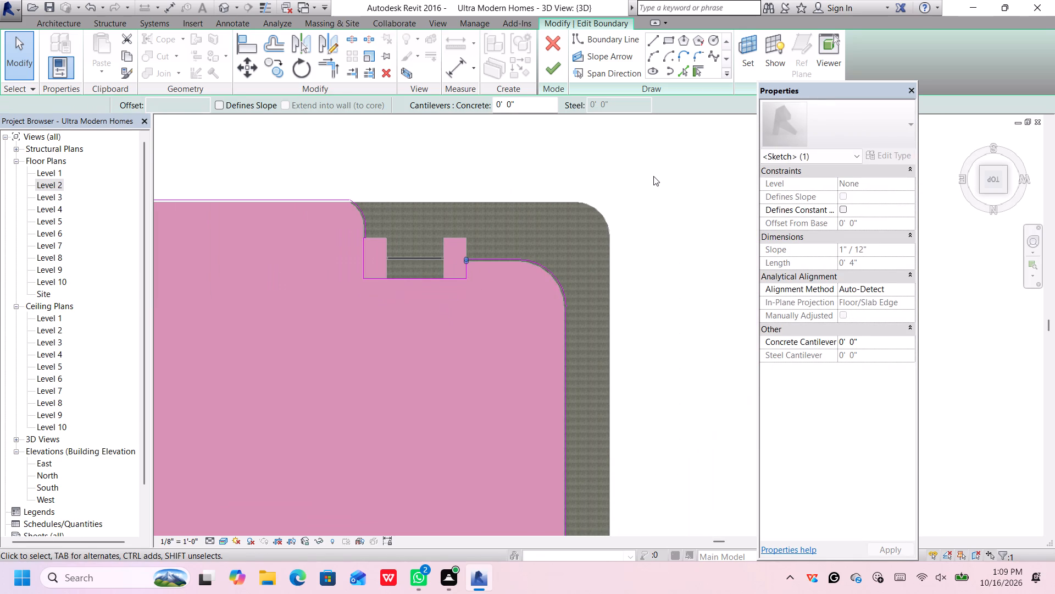
Finish the boundary edit of the Generic - 2" floor with its closed, inward-offset outline.
scroll(643, 204, down, 3)
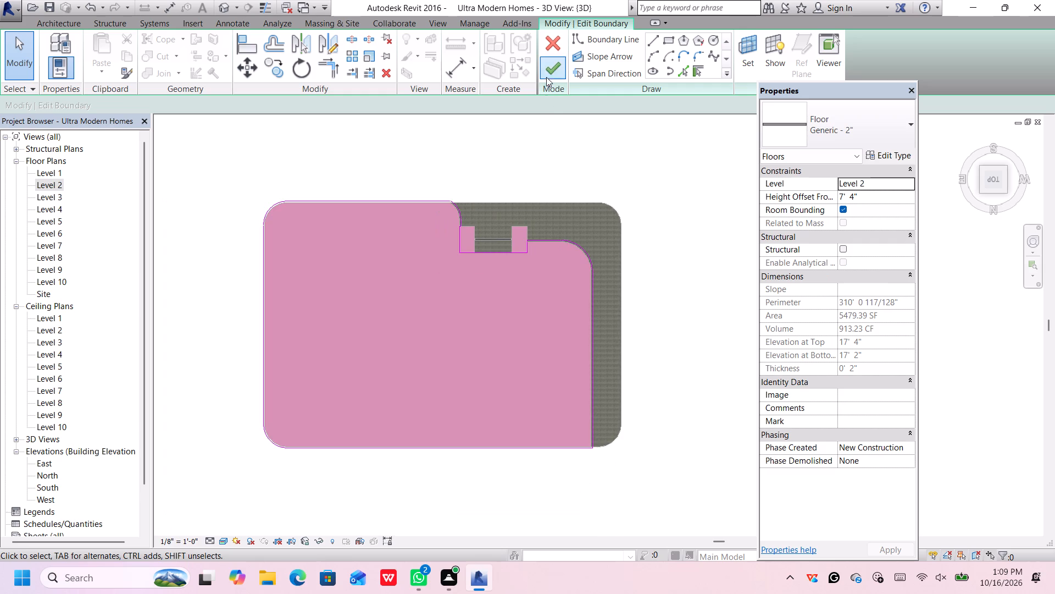
click(546, 70)
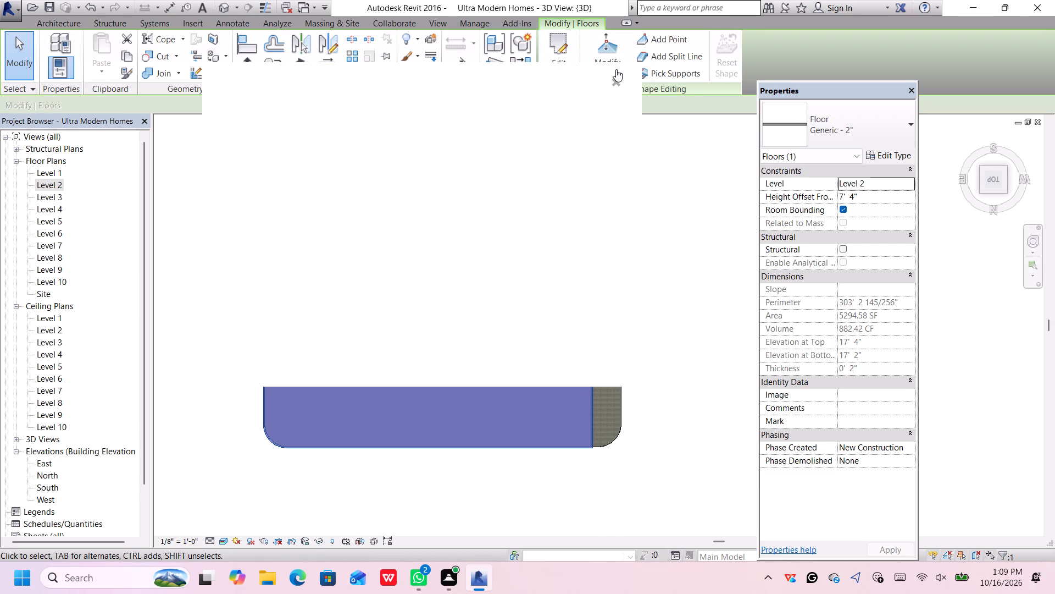
click(617, 80)
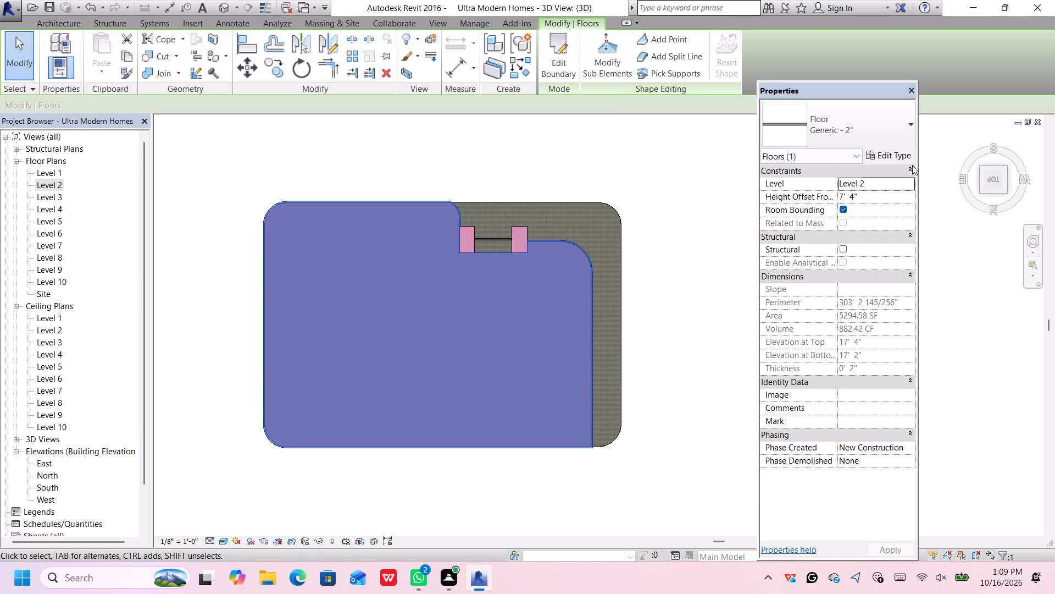
click(982, 190)
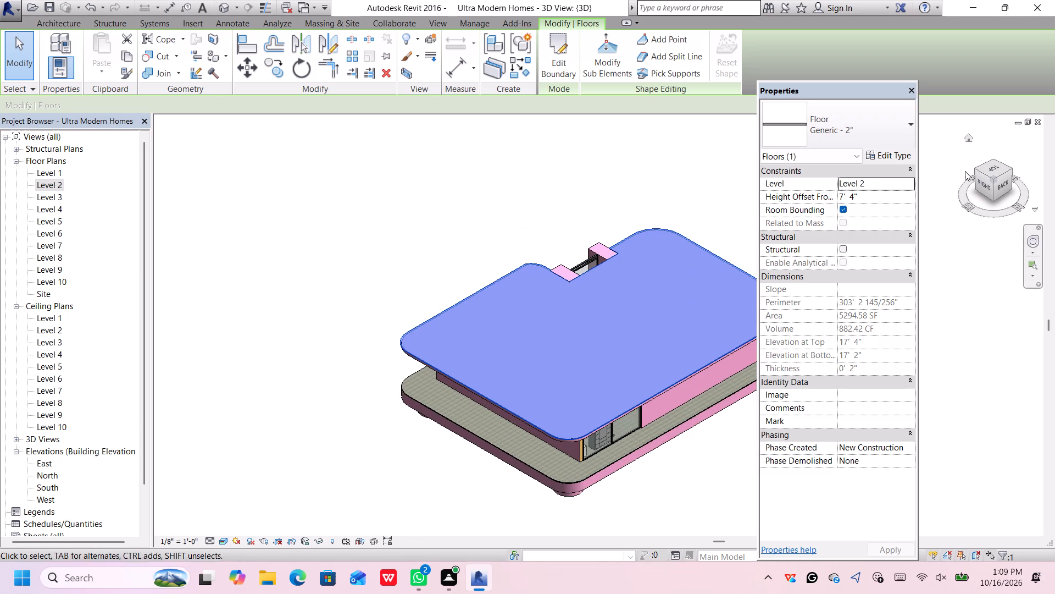
click(976, 169)
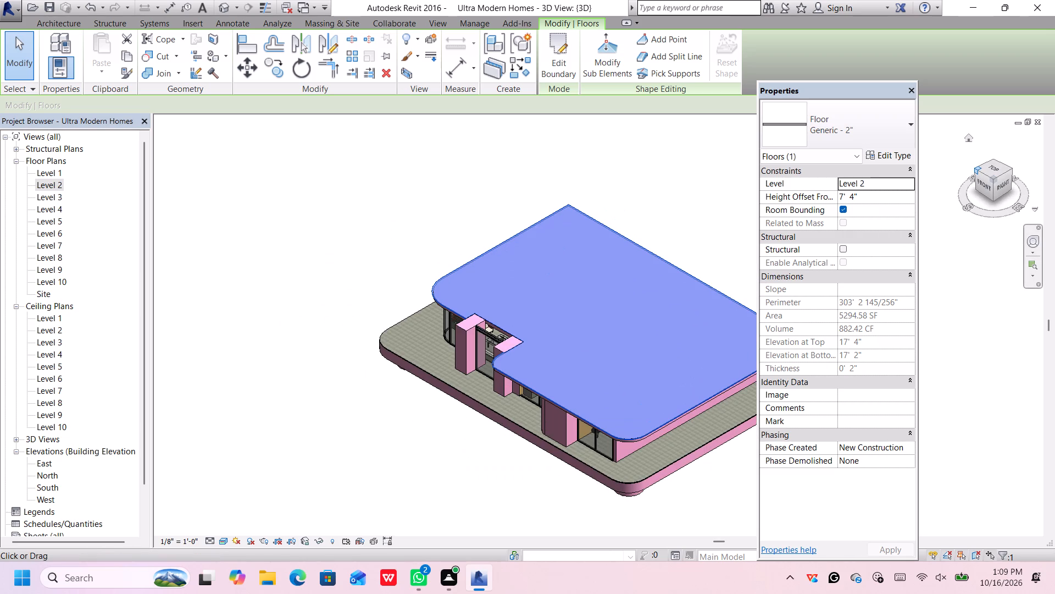
Examine the revised Generic - 2" floor in 3D from the front corners and from directly above.
click(976, 168)
click(696, 504)
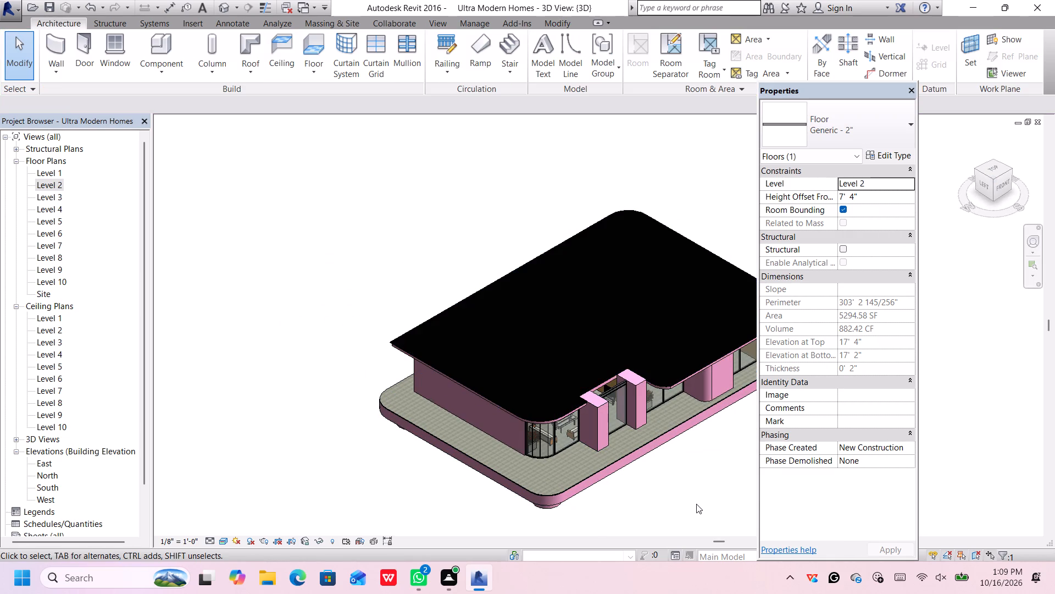
shift+middle_click(686, 404)
middle_drag(692, 486, 638, 430)
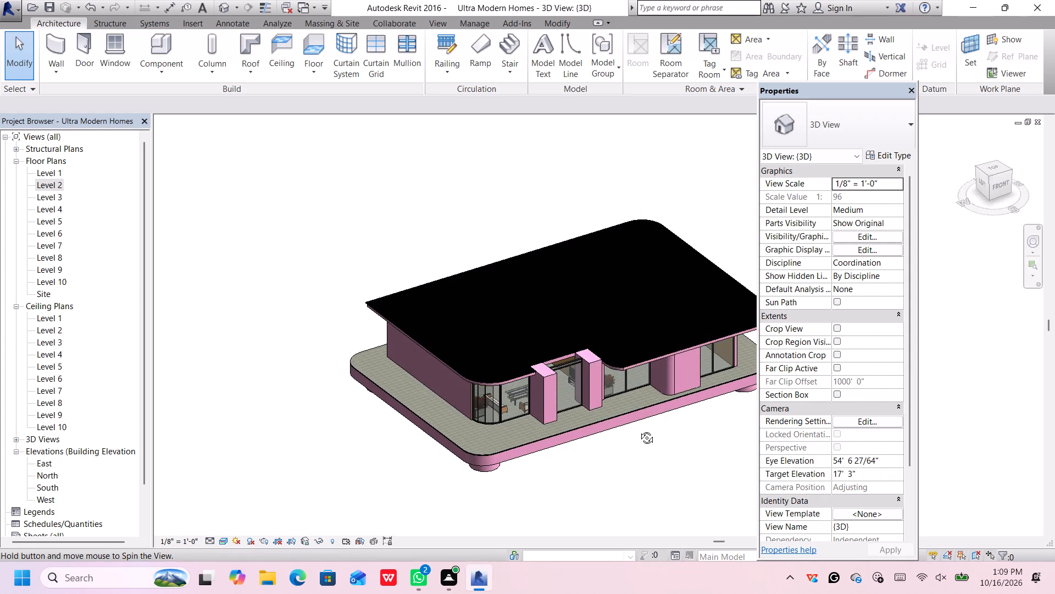
middle_drag(638, 430, 648, 405)
shift+middle_drag(648, 405, 651, 396)
shift+middle_drag(661, 338, 638, 291)
scroll(566, 463, up, 4)
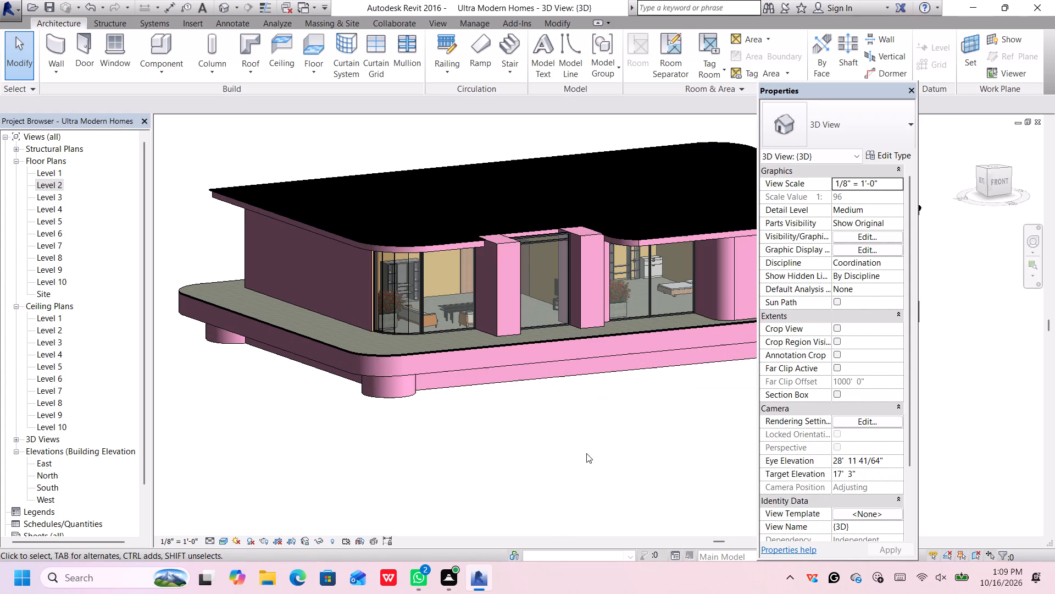
scroll(612, 413, down, 3)
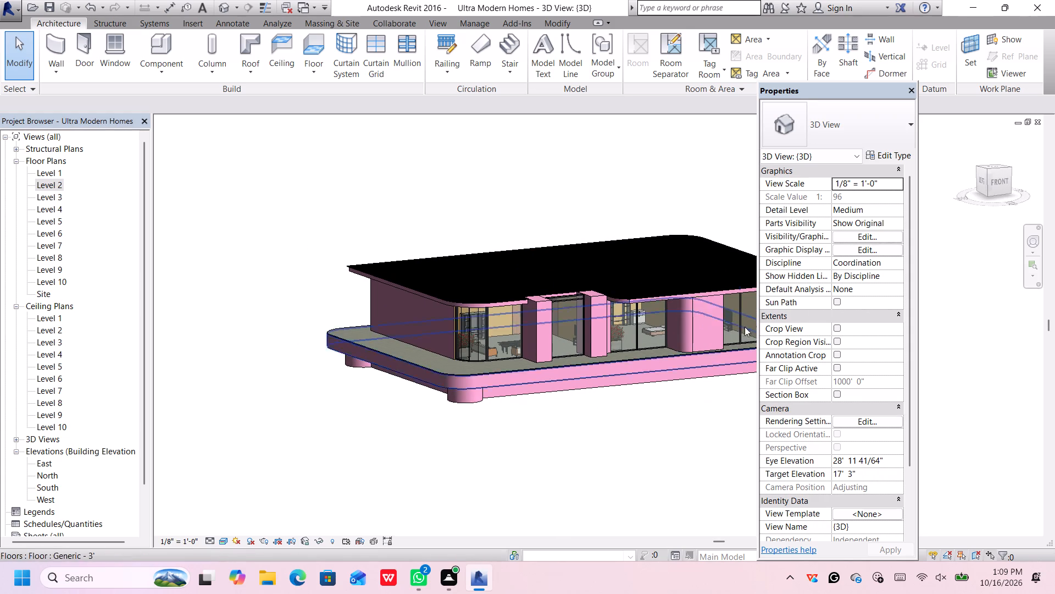
click(993, 167)
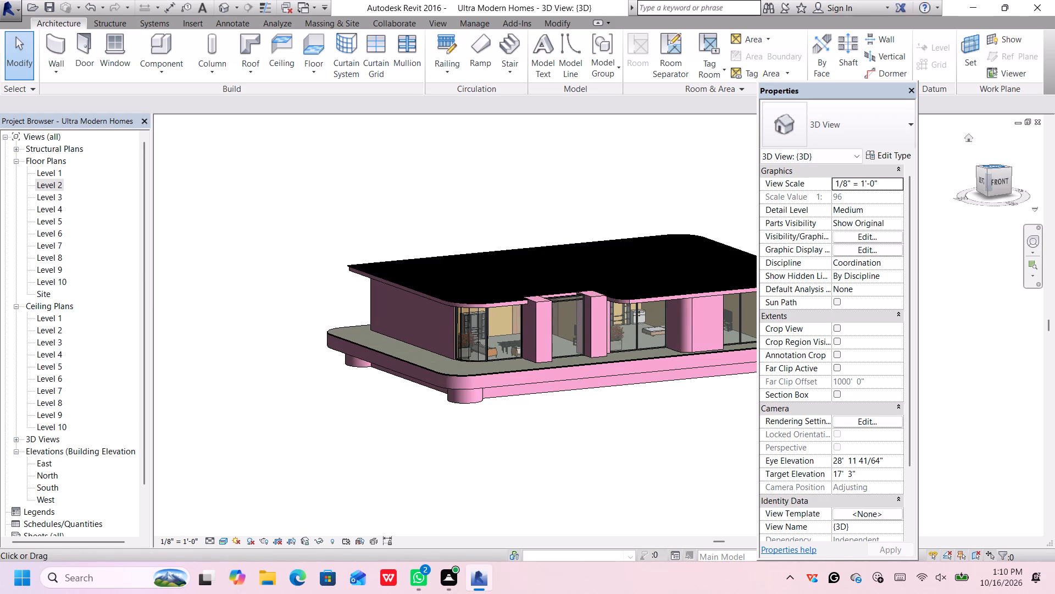
scroll(695, 271, down, 3)
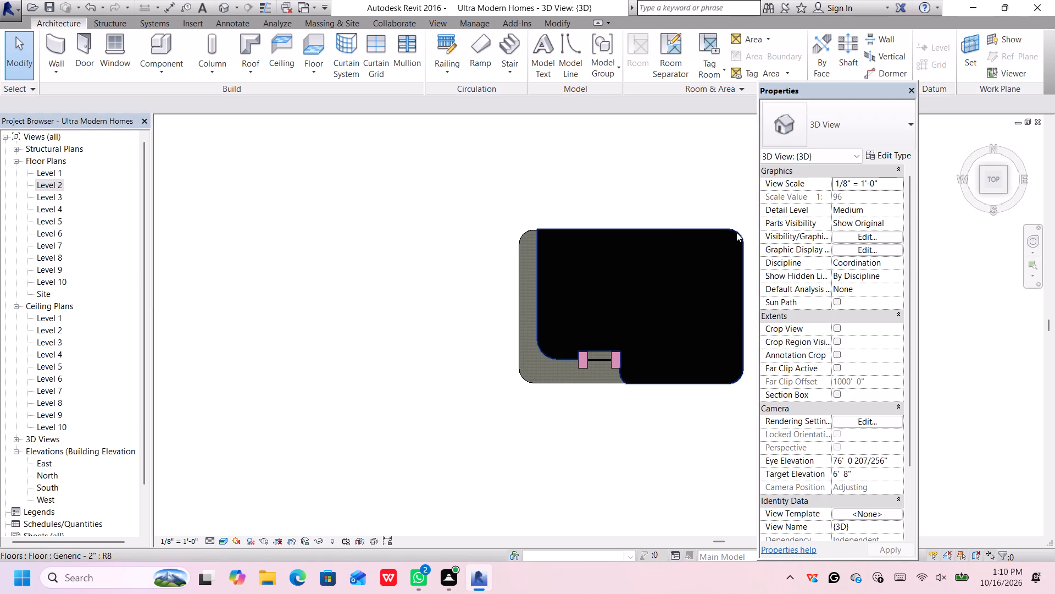
scroll(671, 207, up, 4)
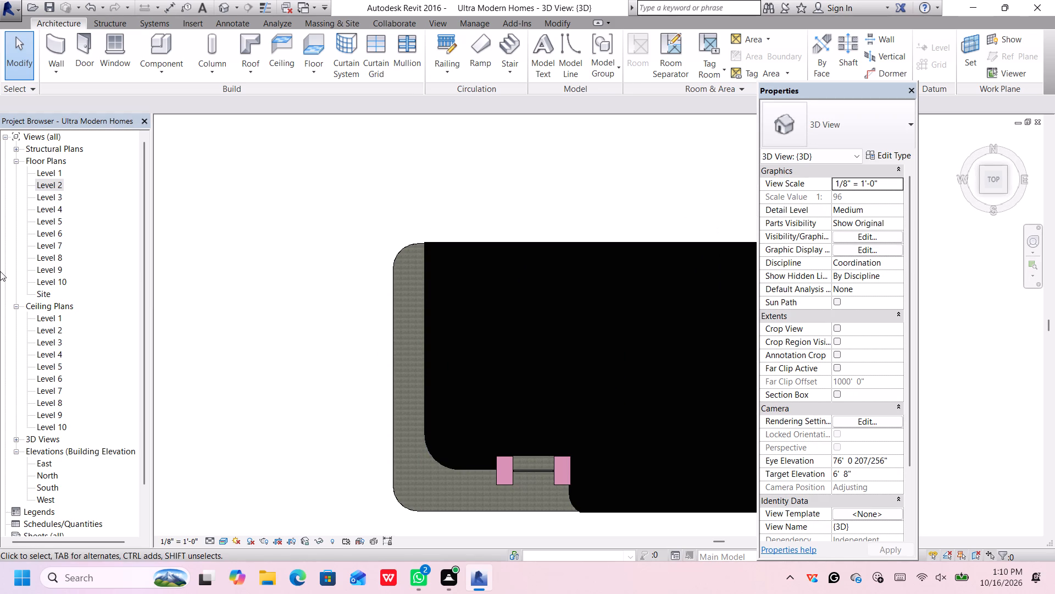
Open the Level 2 floor plan and save the project.
double_click(50, 183)
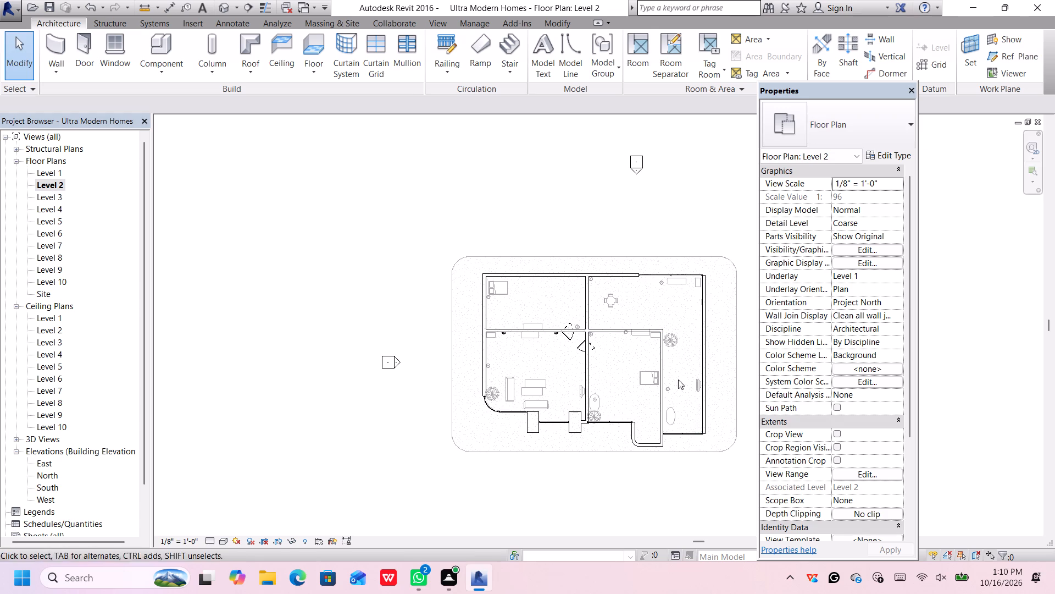
scroll(687, 483, up, 3)
middle_drag(720, 456, 710, 455)
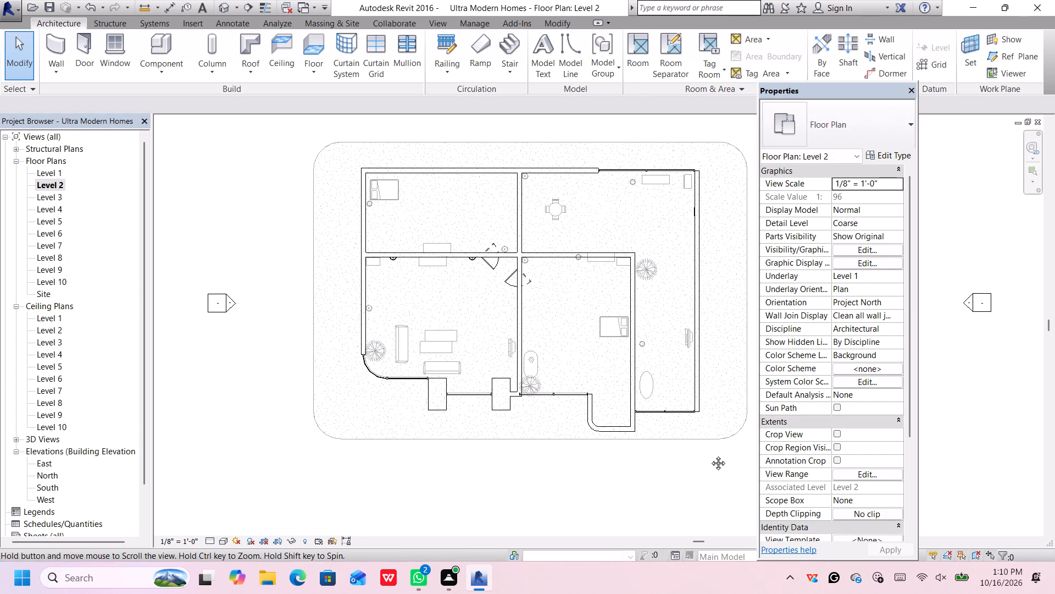
middle_drag(710, 455, 680, 452)
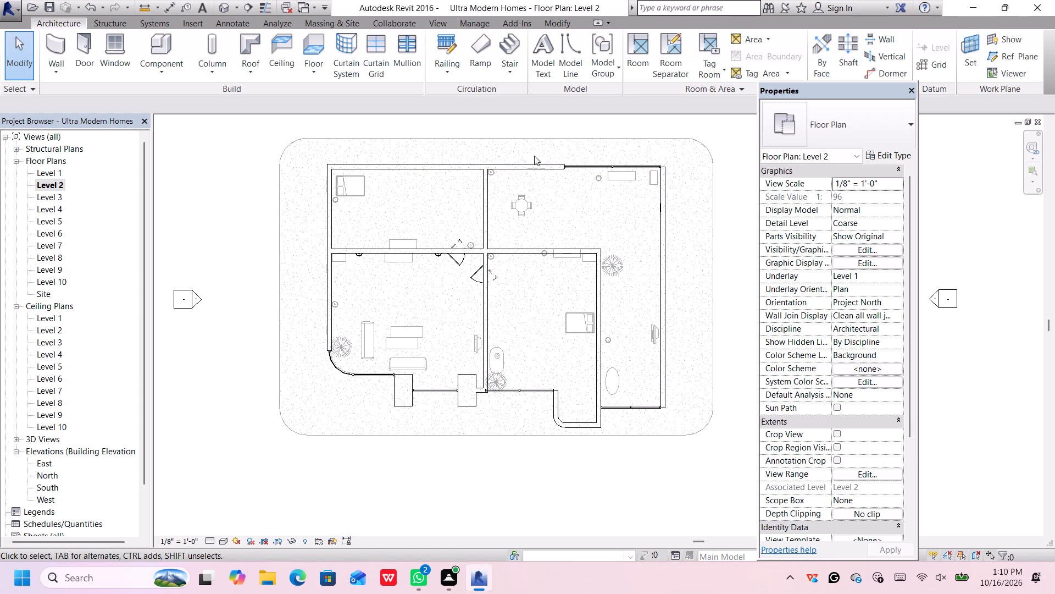
click(278, 43)
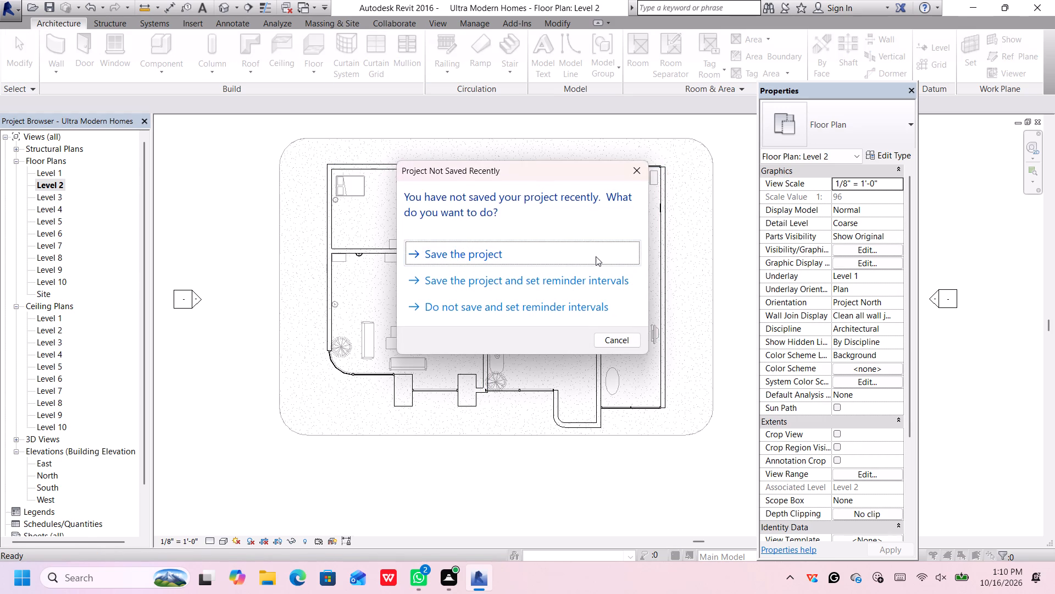
click(596, 256)
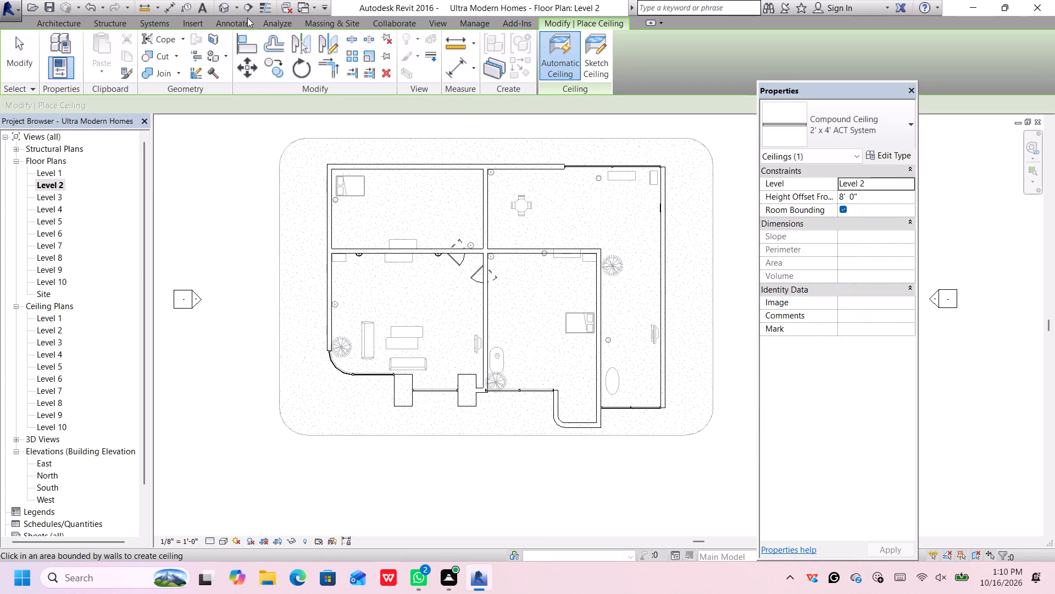
Start a new Generic - 2" floor boundary sketch on Level 2.
click(66, 25)
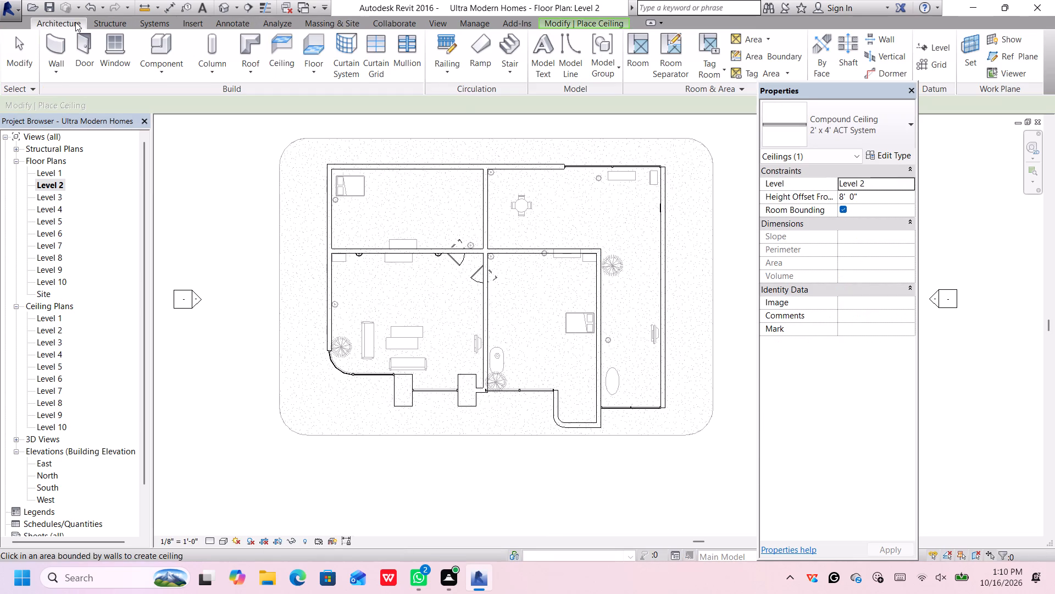
click(319, 38)
click(323, 42)
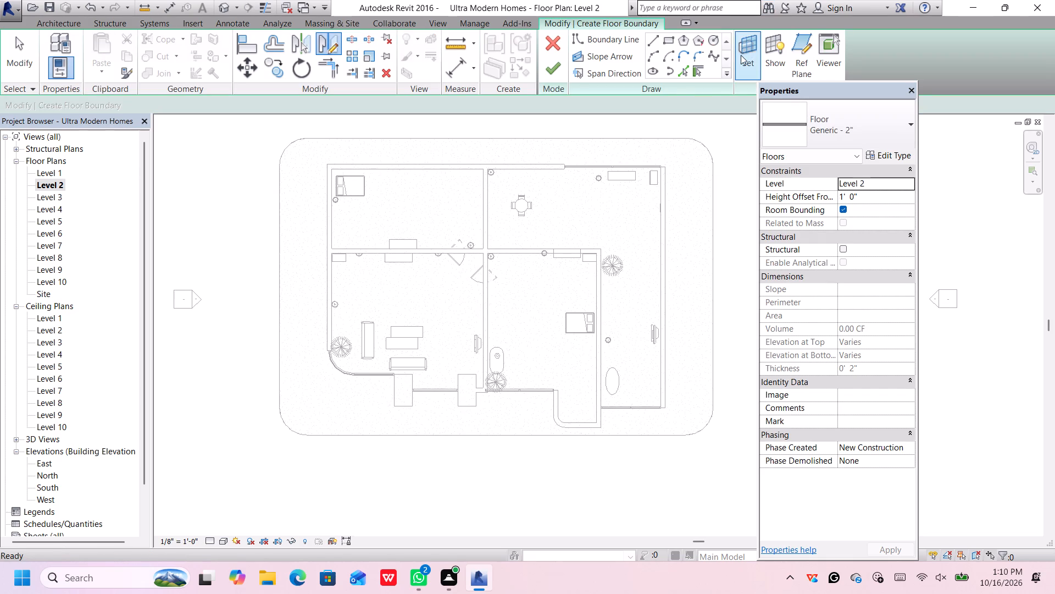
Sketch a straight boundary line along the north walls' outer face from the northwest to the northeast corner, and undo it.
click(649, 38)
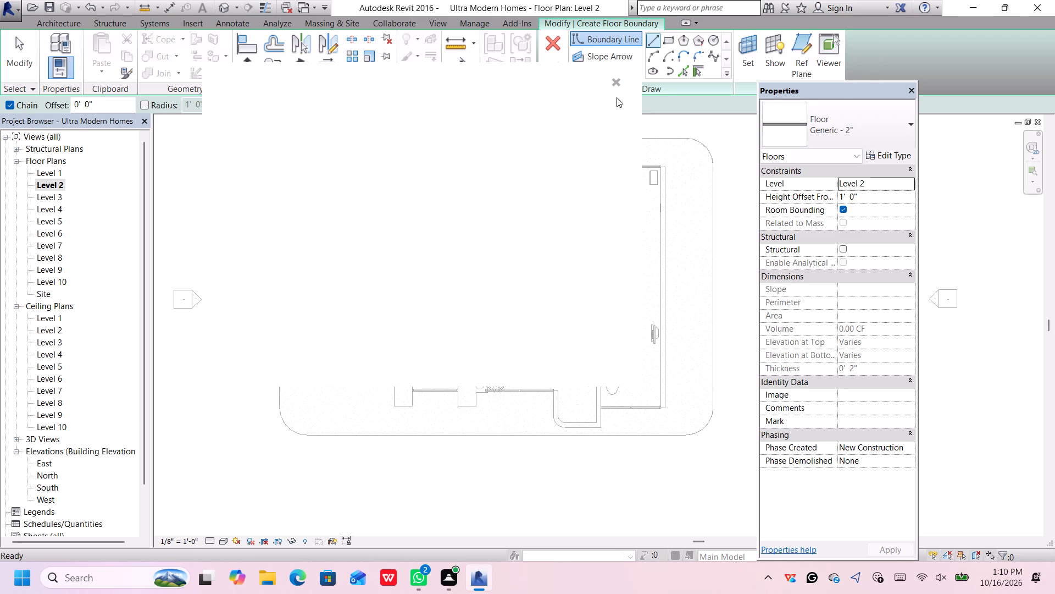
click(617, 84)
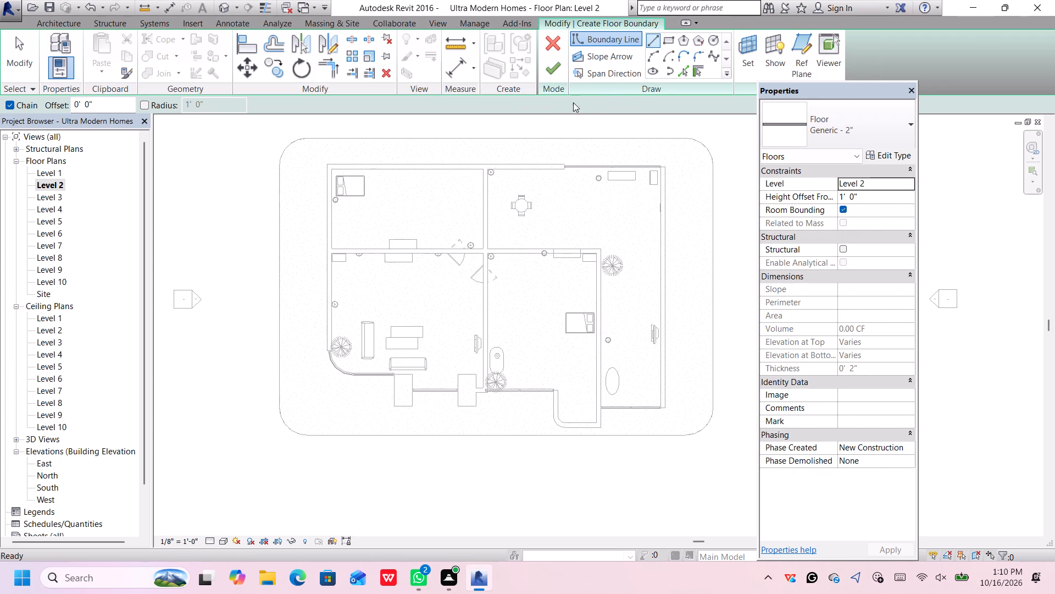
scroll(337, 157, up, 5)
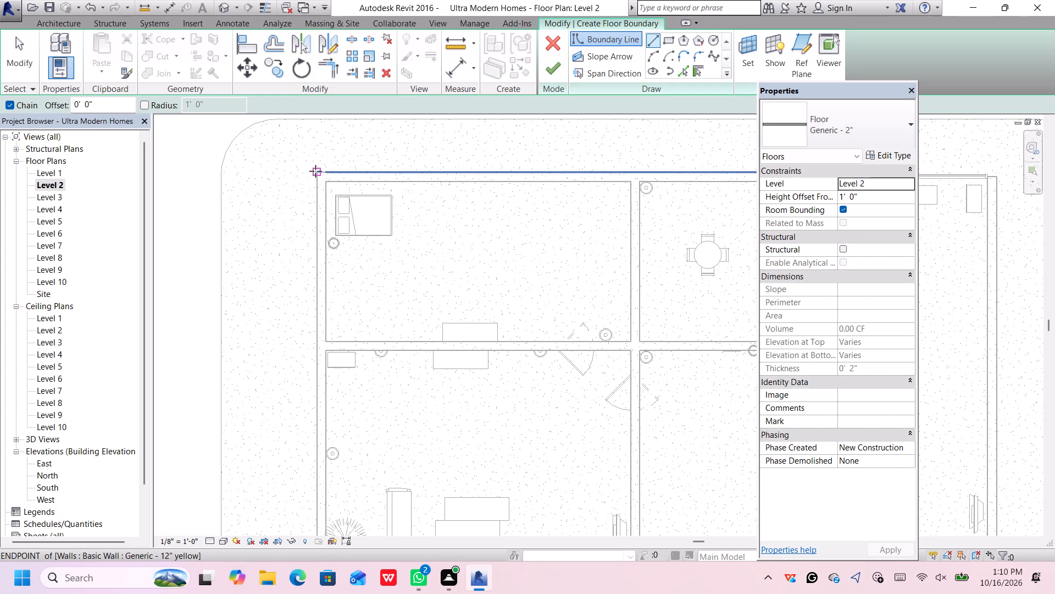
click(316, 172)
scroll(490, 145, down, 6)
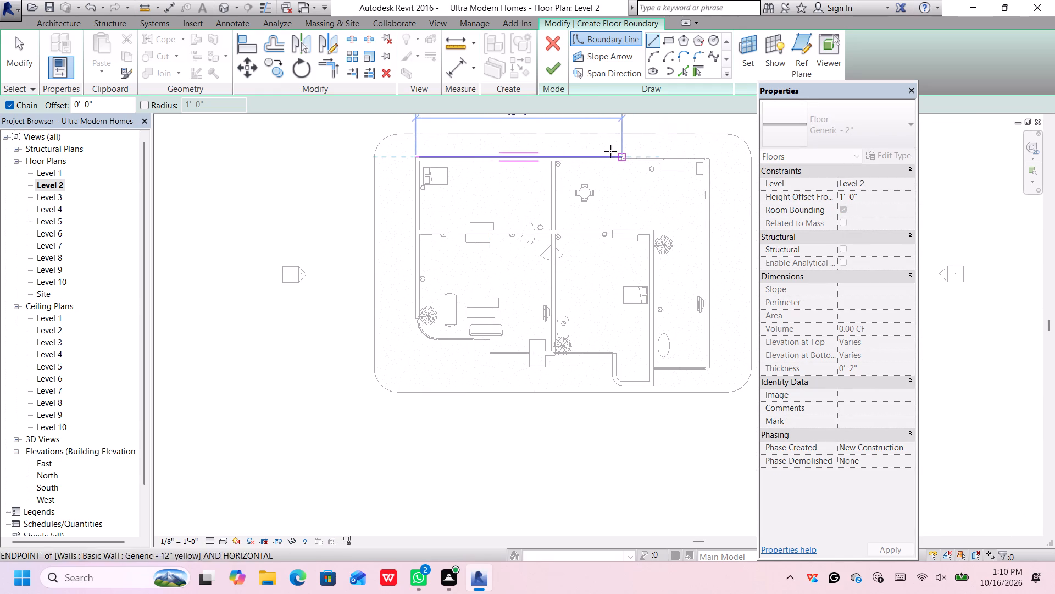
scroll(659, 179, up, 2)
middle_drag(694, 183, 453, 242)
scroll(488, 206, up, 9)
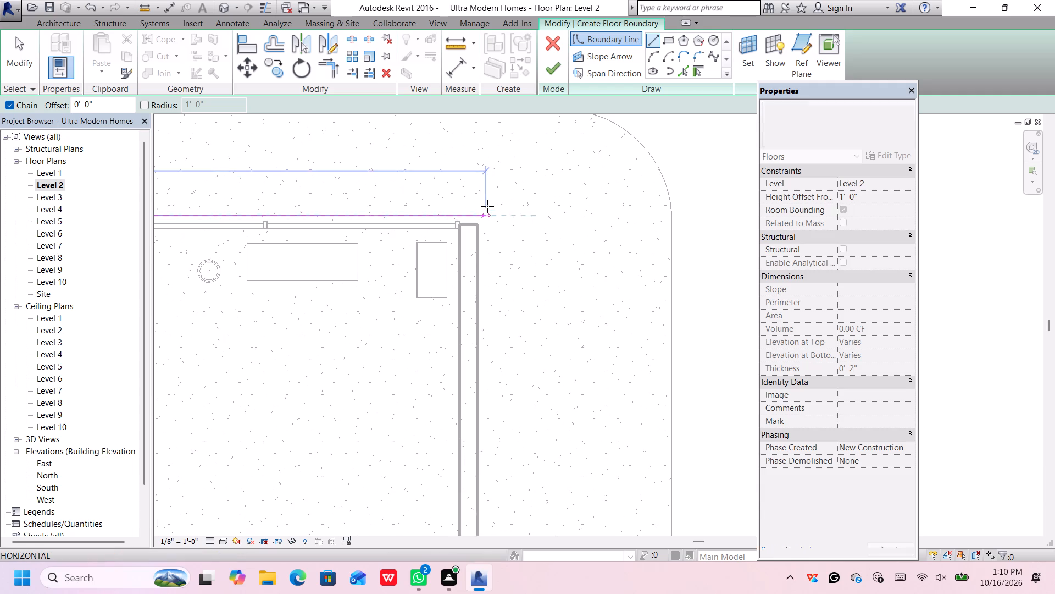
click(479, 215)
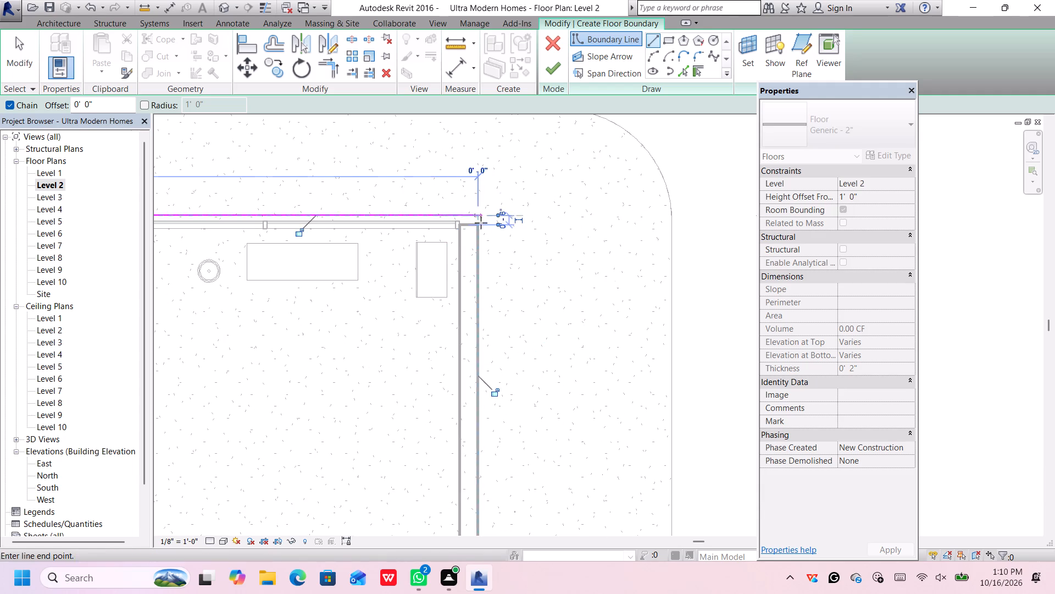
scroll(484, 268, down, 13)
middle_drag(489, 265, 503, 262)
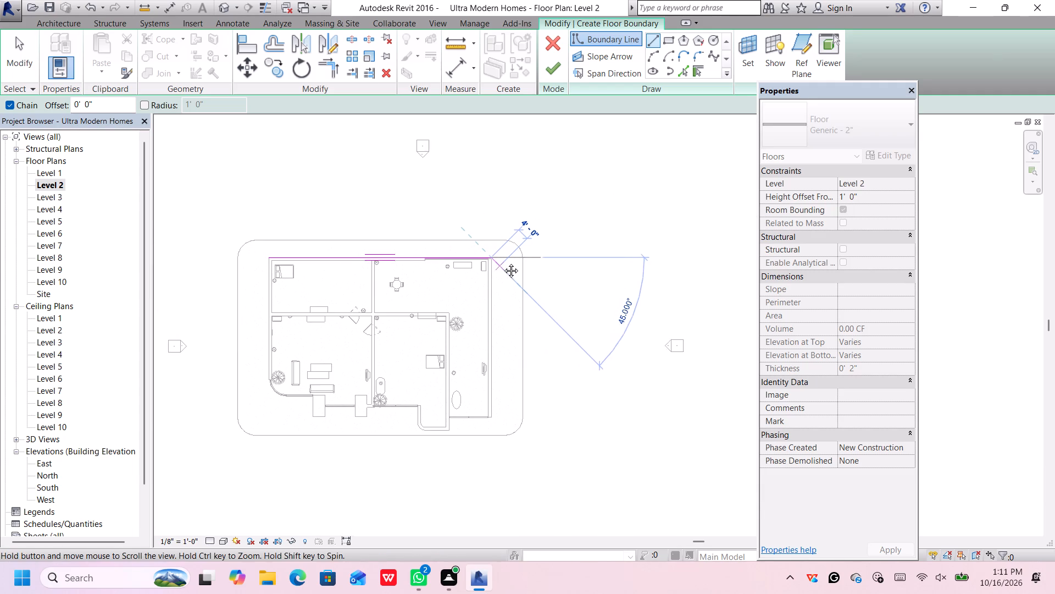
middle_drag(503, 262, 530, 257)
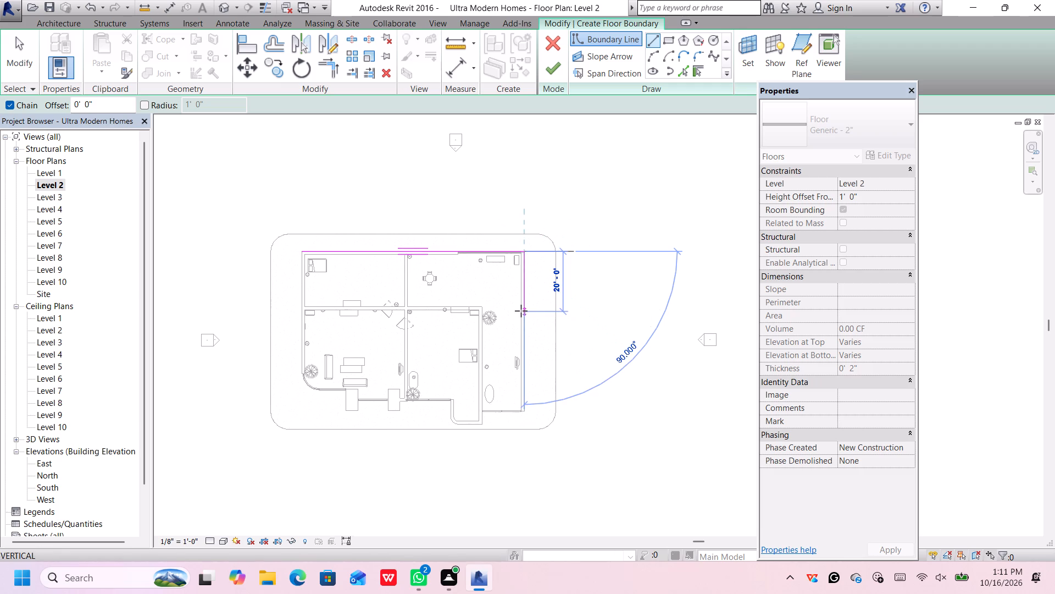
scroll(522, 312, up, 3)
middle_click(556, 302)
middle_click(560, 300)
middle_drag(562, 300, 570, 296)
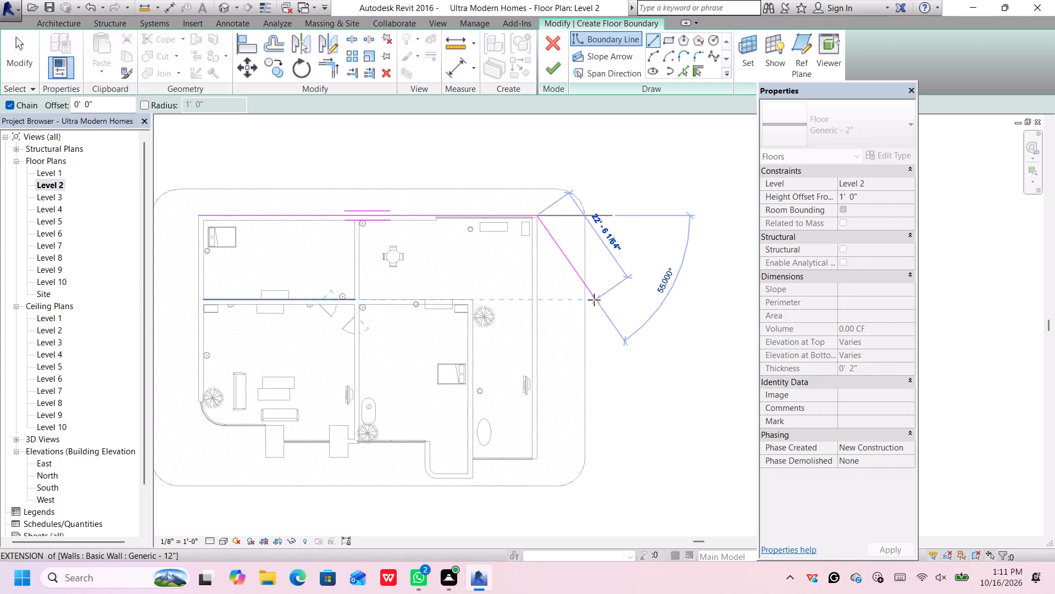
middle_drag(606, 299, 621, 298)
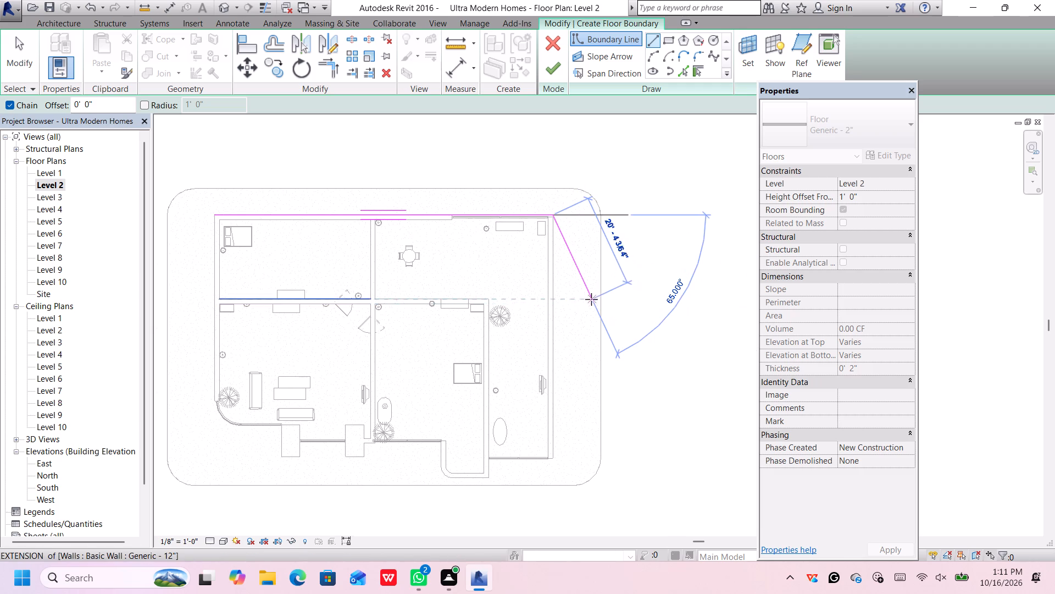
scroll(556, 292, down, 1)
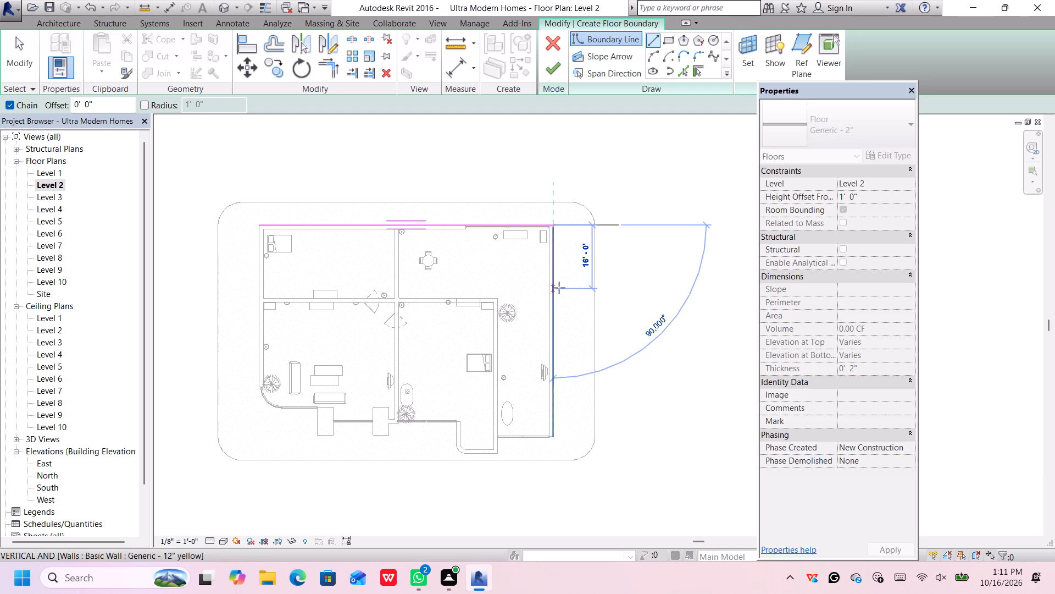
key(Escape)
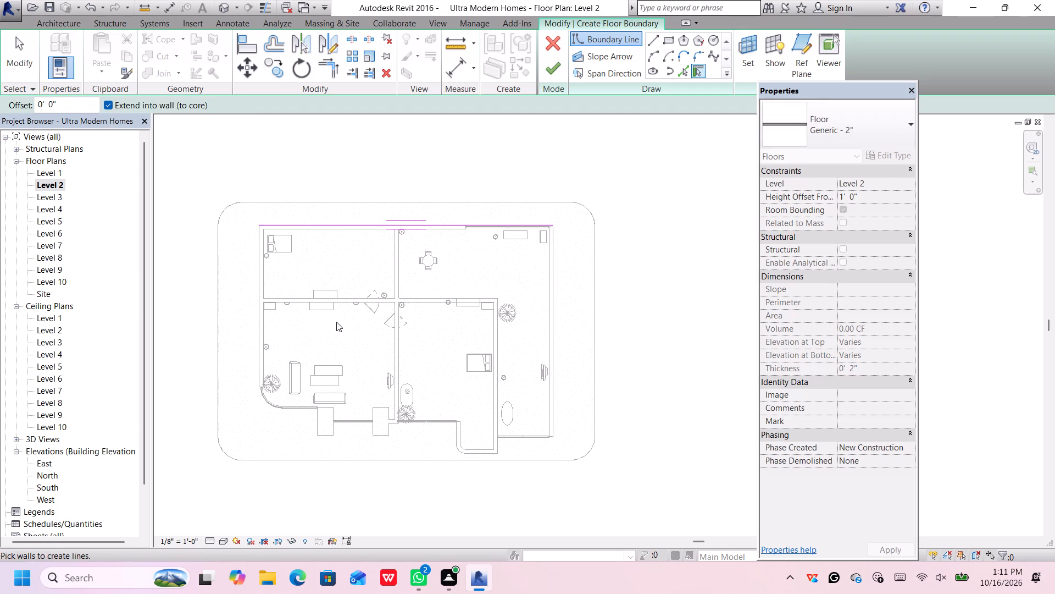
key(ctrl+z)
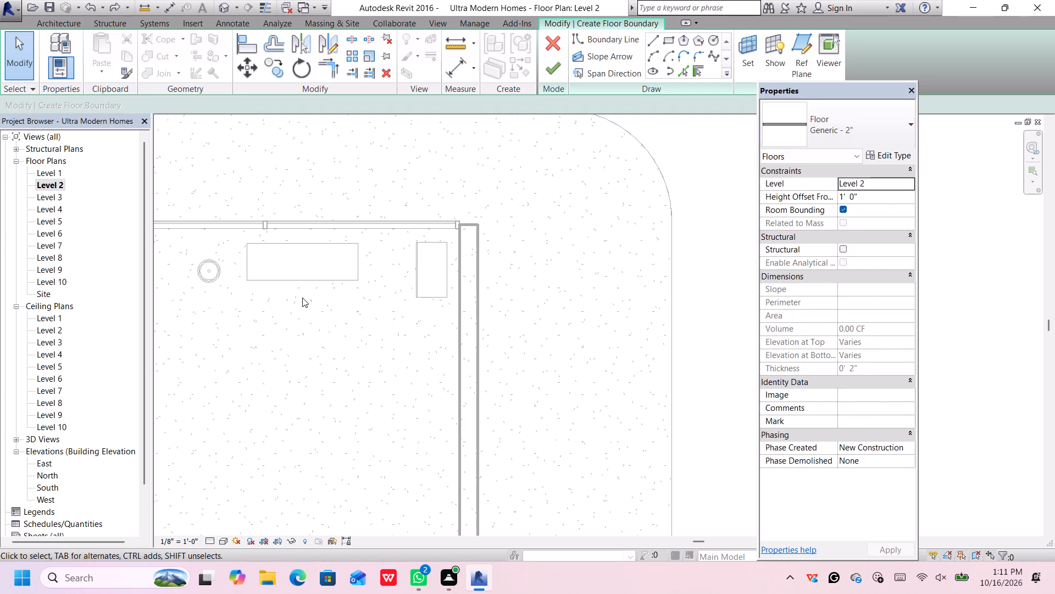
Examine the slab and wall outlines in the Level 3 floor plan as a reference for the new floor sketch.
scroll(352, 267, down, 6)
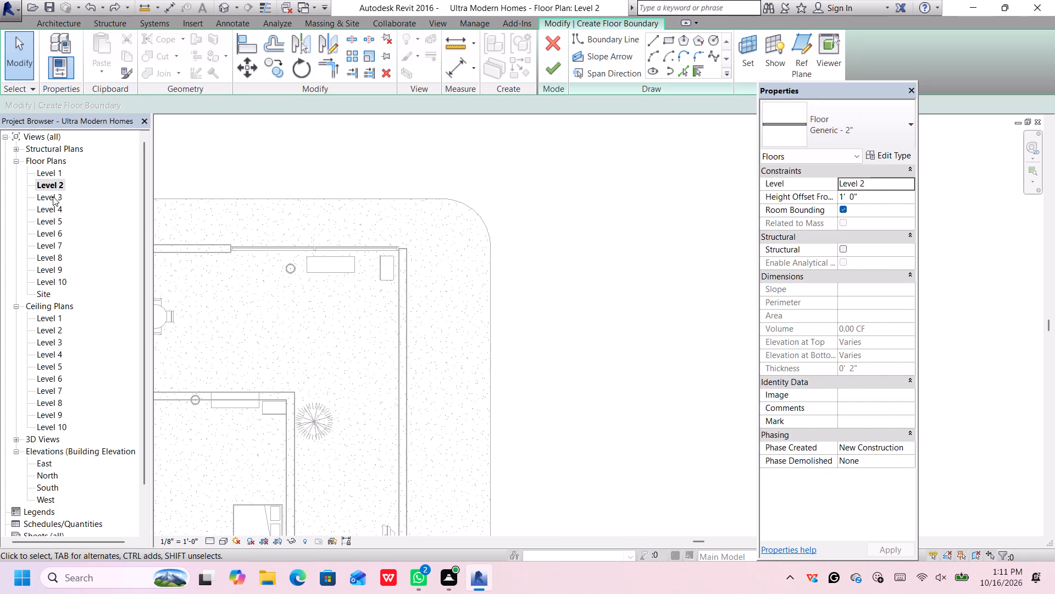
double_click(53, 196)
scroll(225, 284, down, 4)
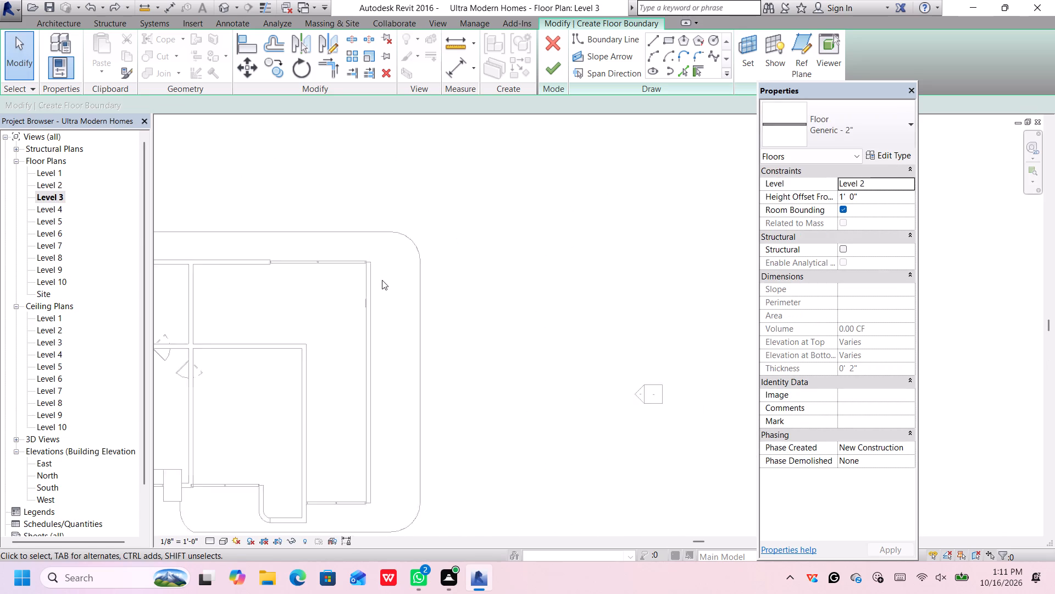
scroll(382, 280, down, 5)
scroll(142, 300, up, 3)
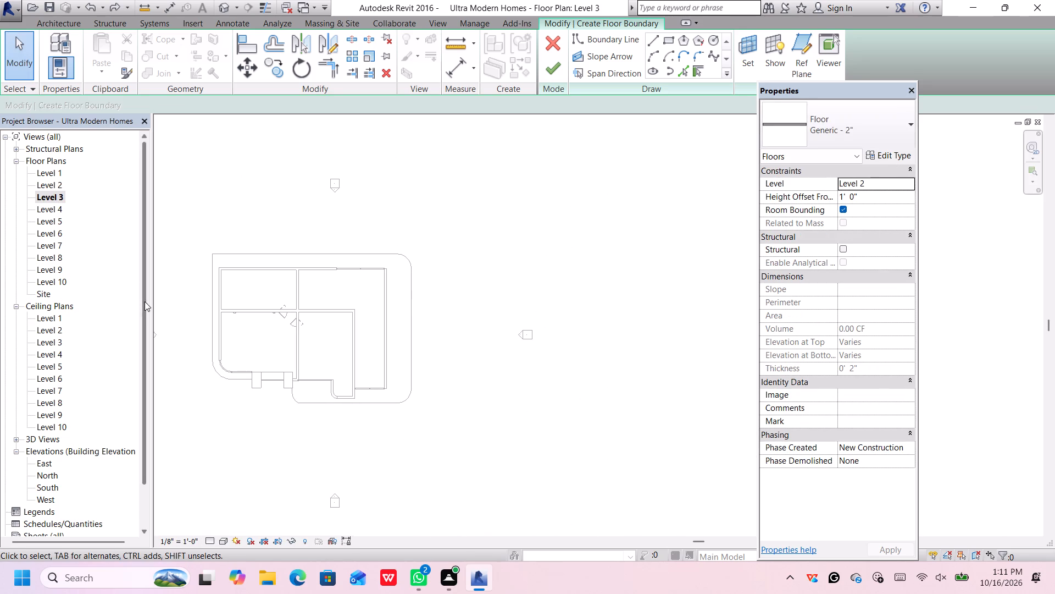
scroll(192, 308, up, 4)
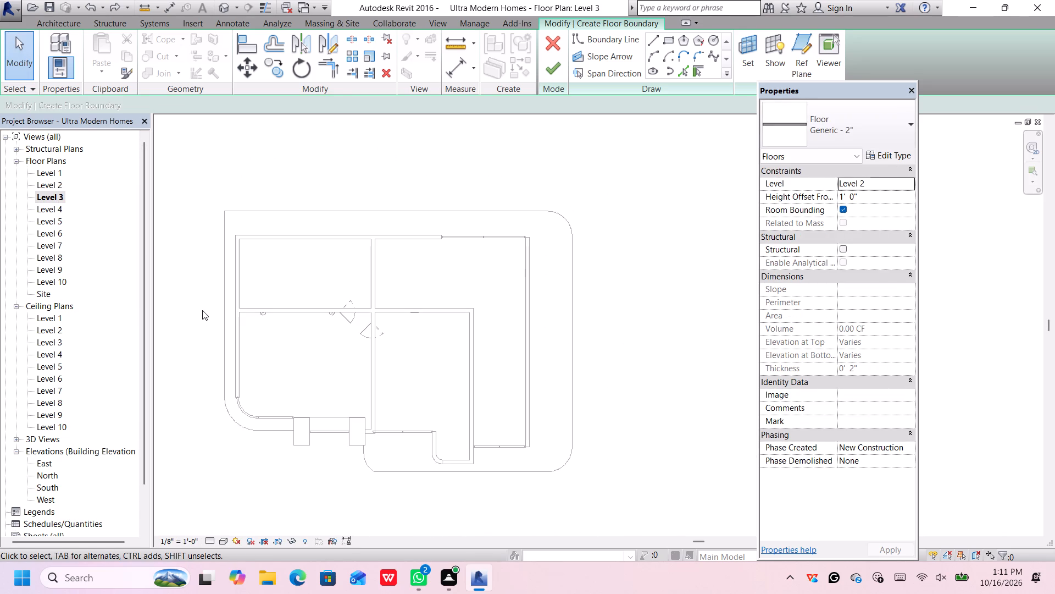
scroll(203, 308, up, 1)
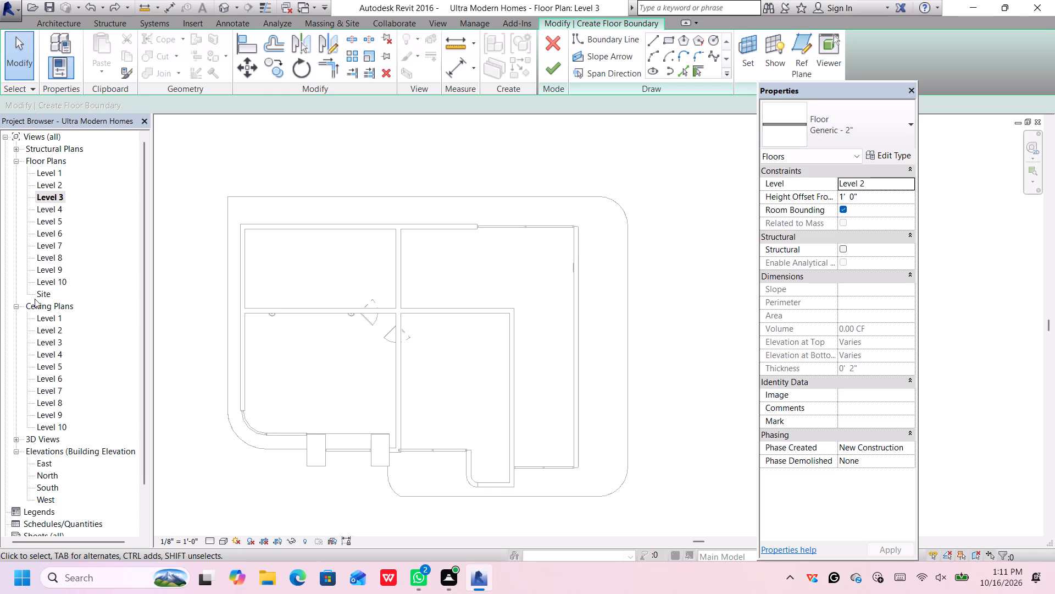
Check the Level 2 and Level 1 reflected ceiling plans for a wall layout suited to the floor sketch.
click(52, 338)
double_click(57, 327)
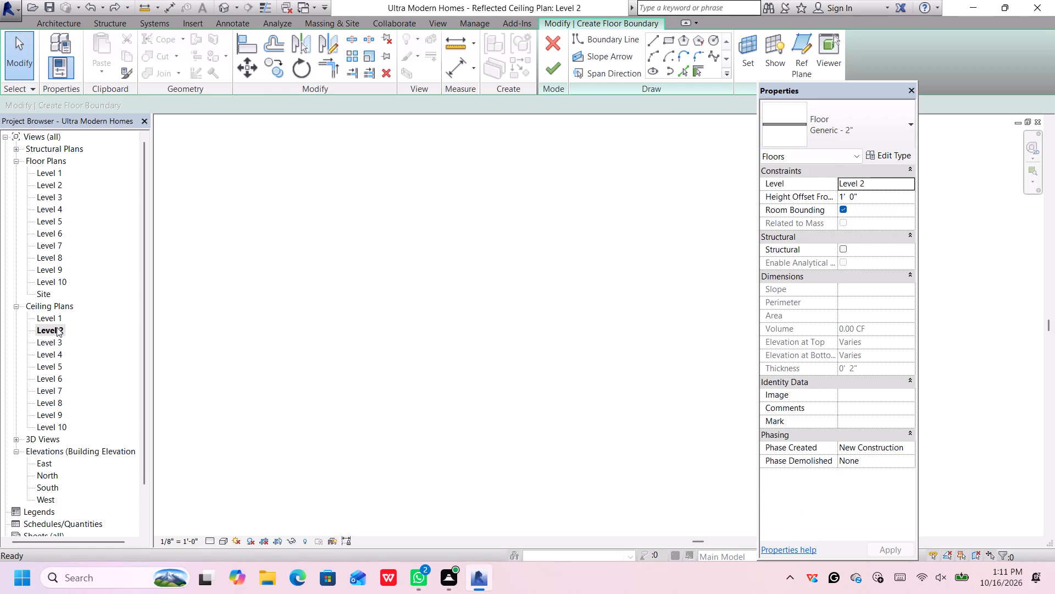
double_click(57, 327)
scroll(420, 355, down, 12)
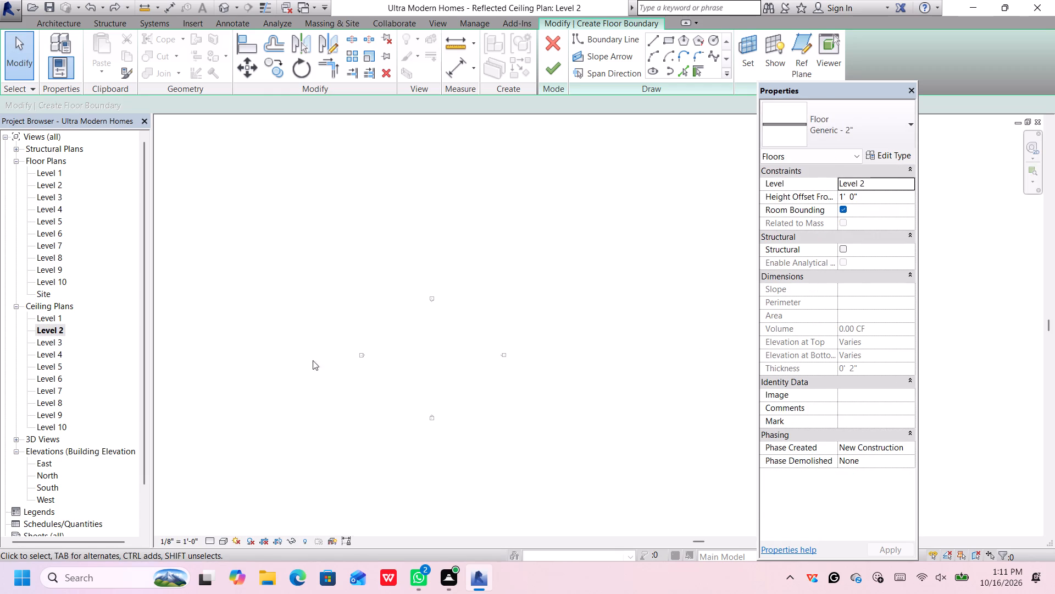
double_click(53, 315)
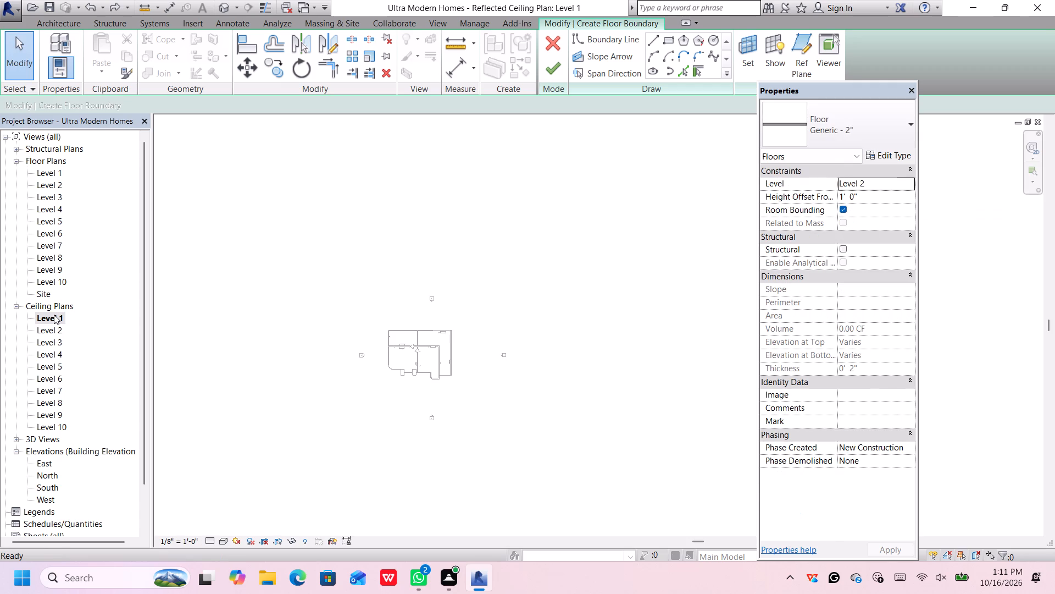
In the Level 3 floor plan, sketch a boundary line about 81'-4" long along the slab's north edge from its northwest corner.
scroll(436, 372, up, 10)
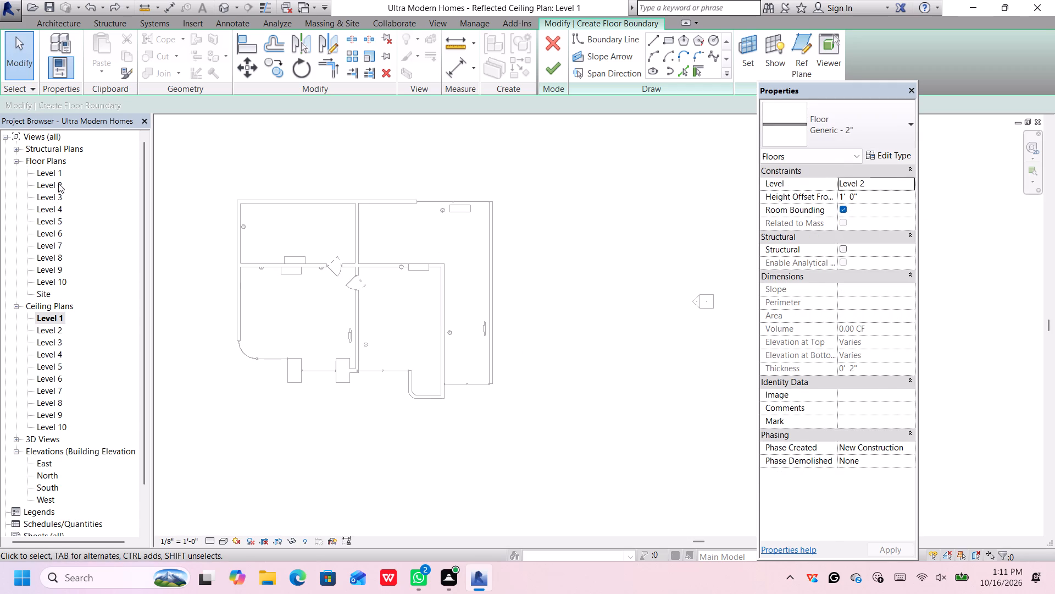
double_click(52, 196)
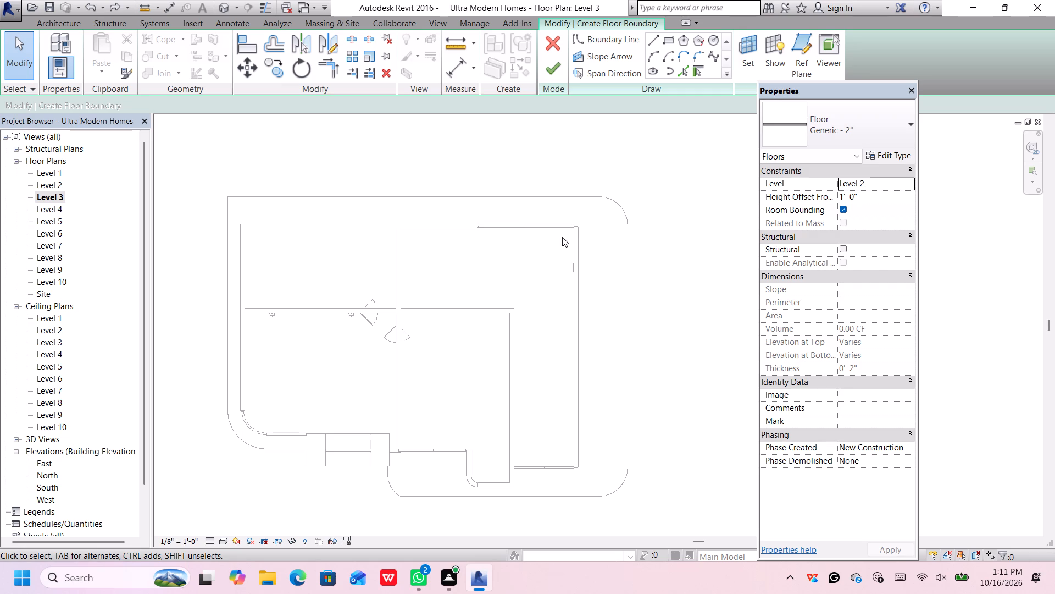
click(653, 40)
click(229, 196)
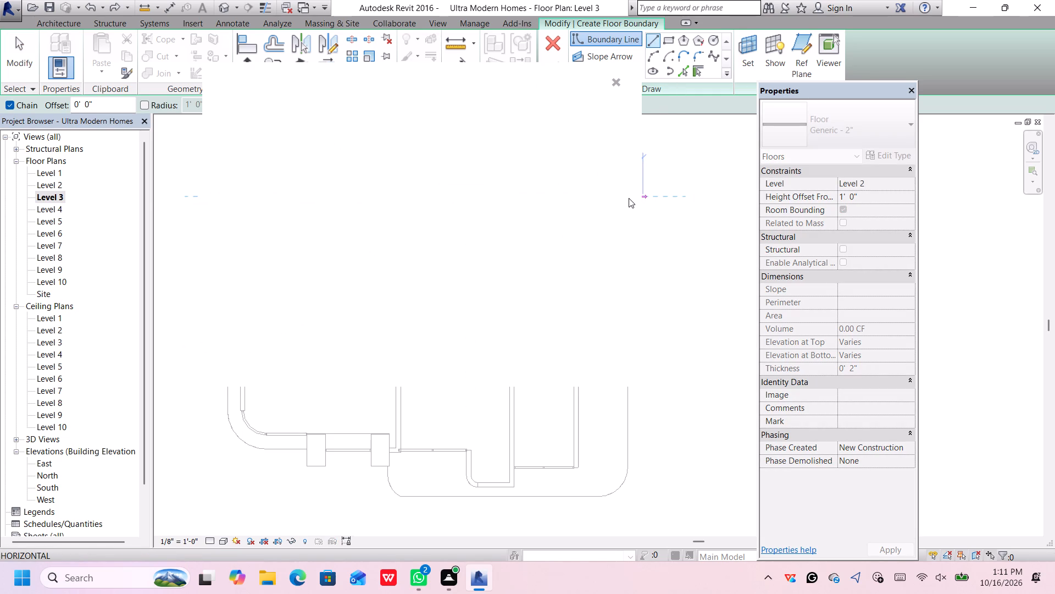
click(617, 84)
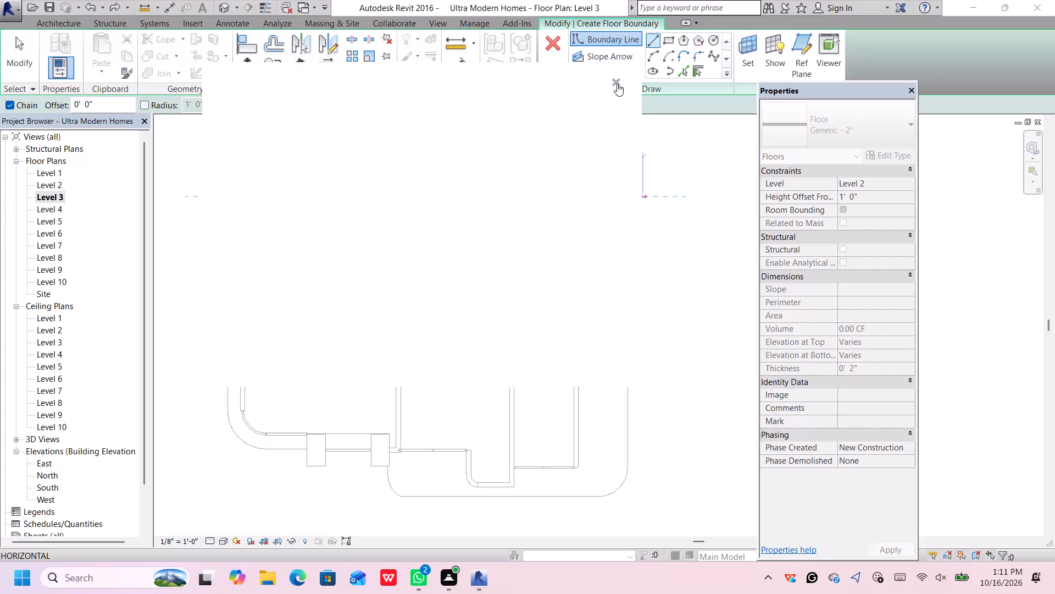
scroll(221, 202, up, 2)
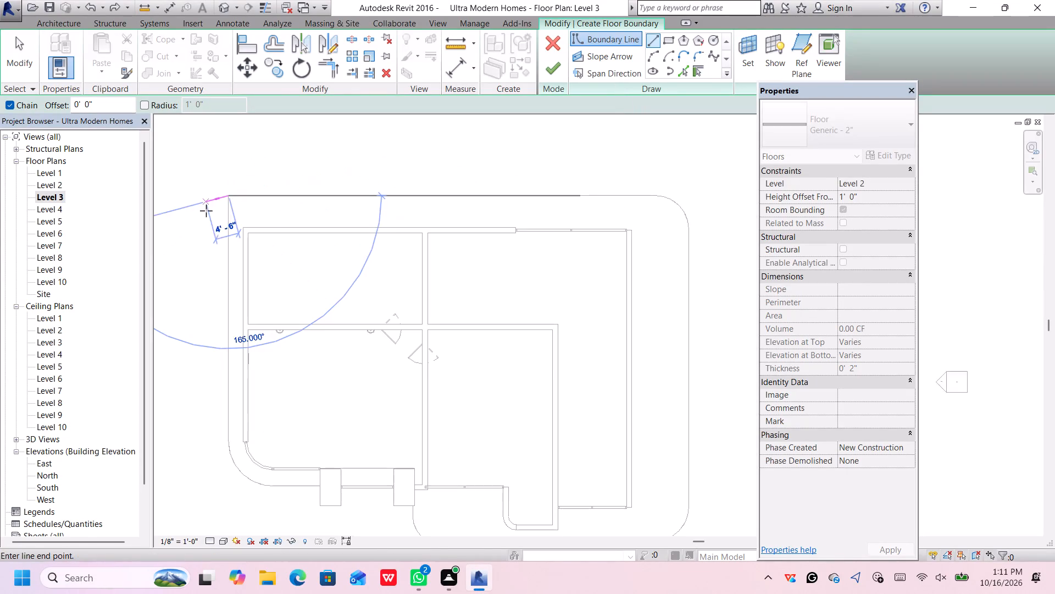
scroll(206, 211, up, 1)
scroll(223, 210, down, 3)
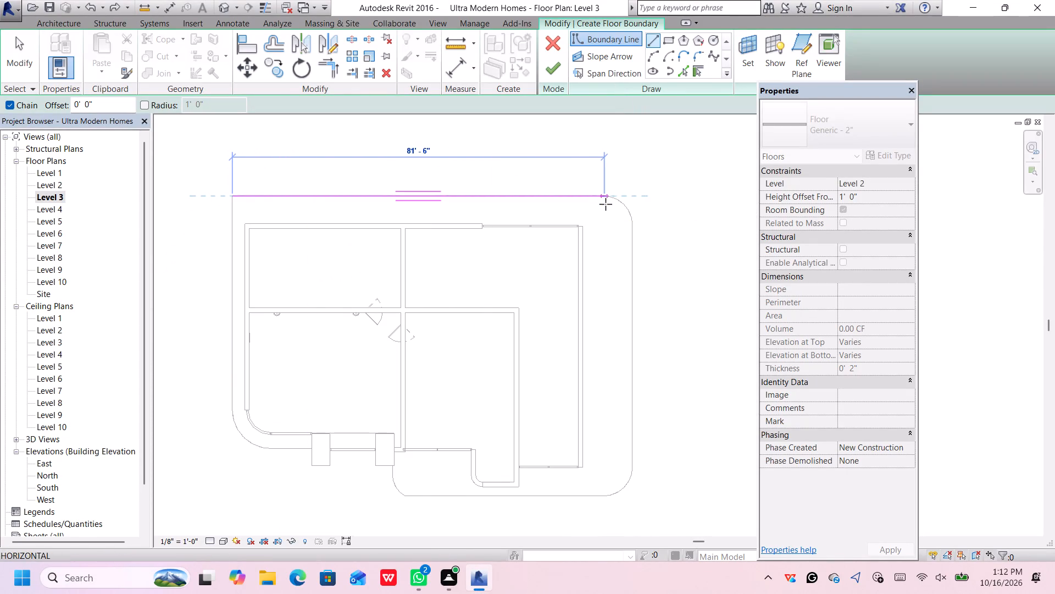
scroll(613, 212, up, 1)
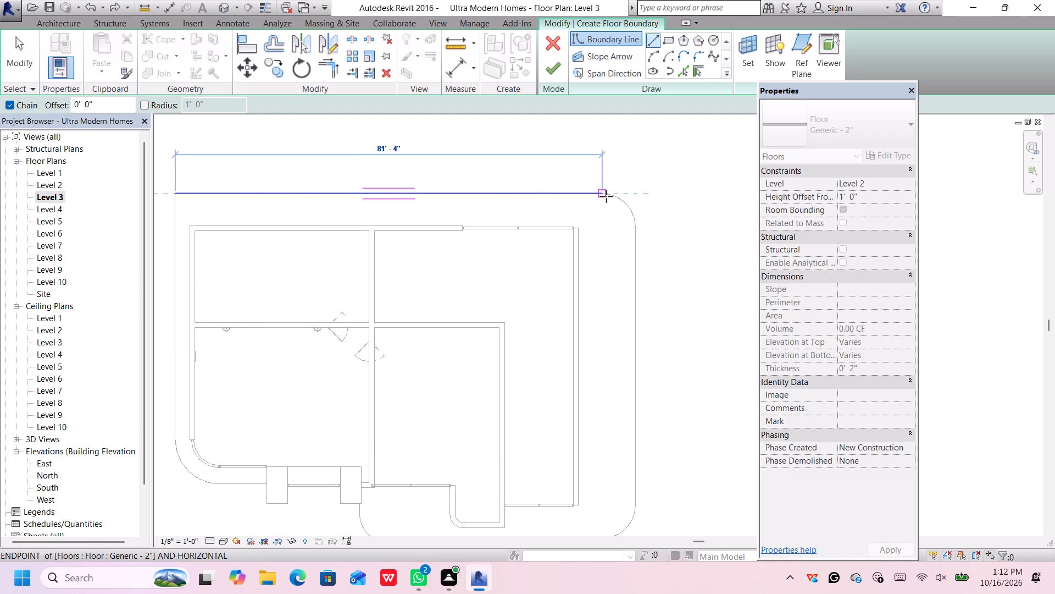
scroll(604, 192, up, 7)
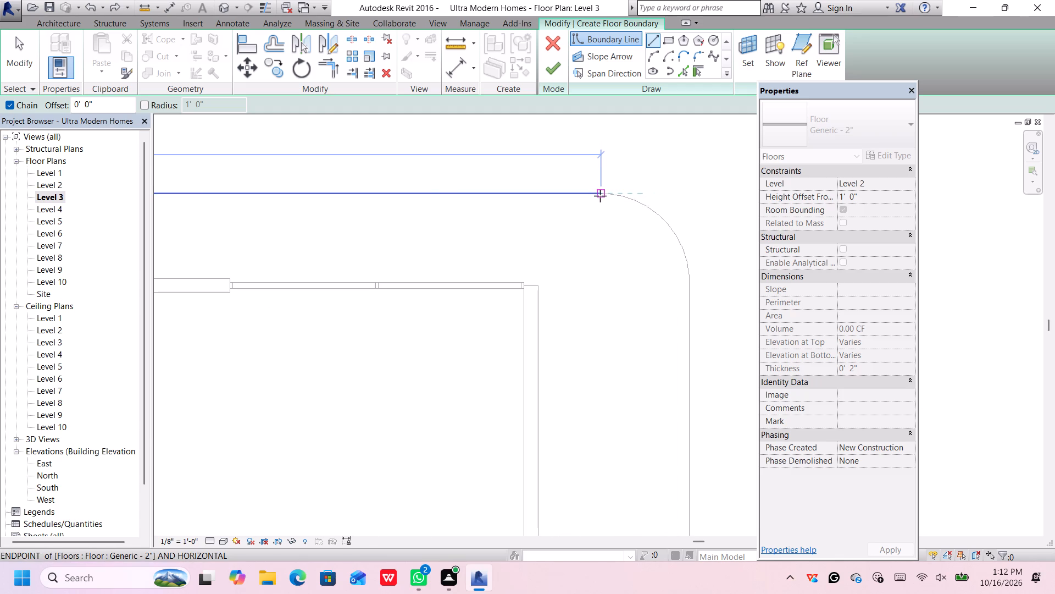
click(599, 193)
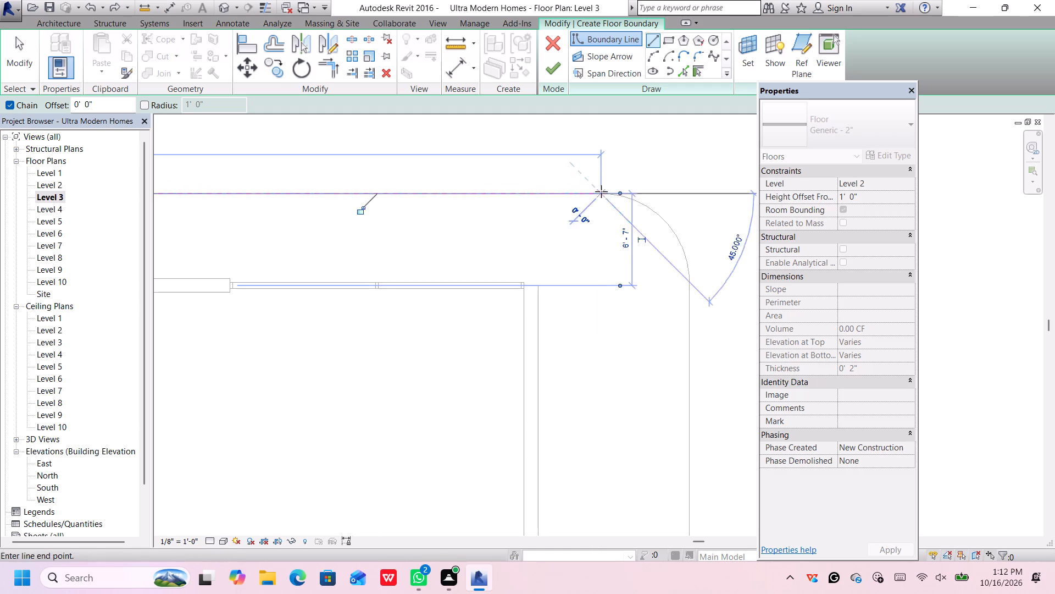
Trace the slab's rounded northeast corner with an arc, and continue with a straight 53'-0" boundary line along the east edge.
click(647, 49)
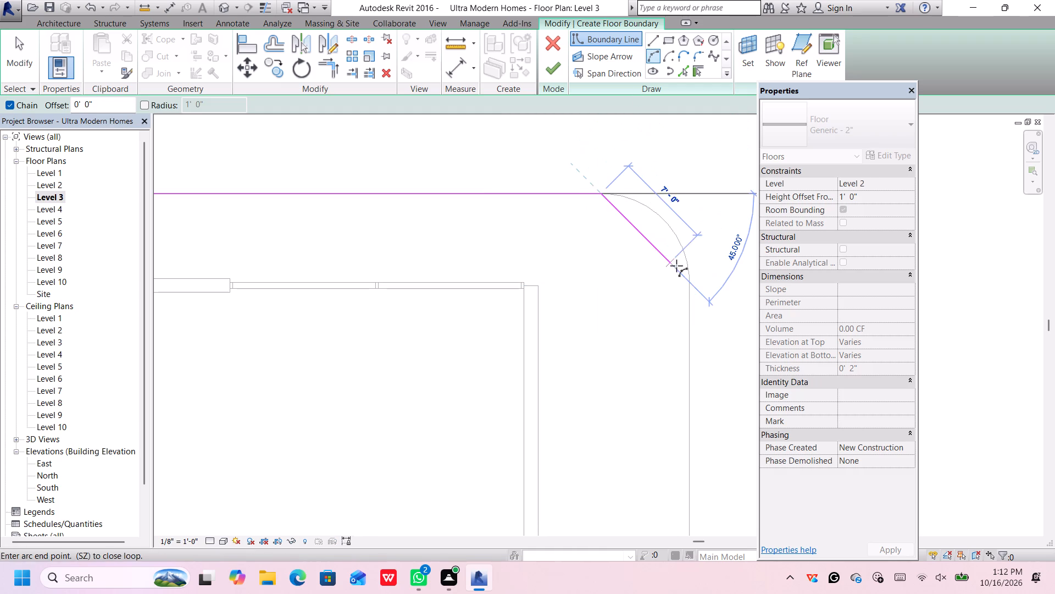
click(688, 282)
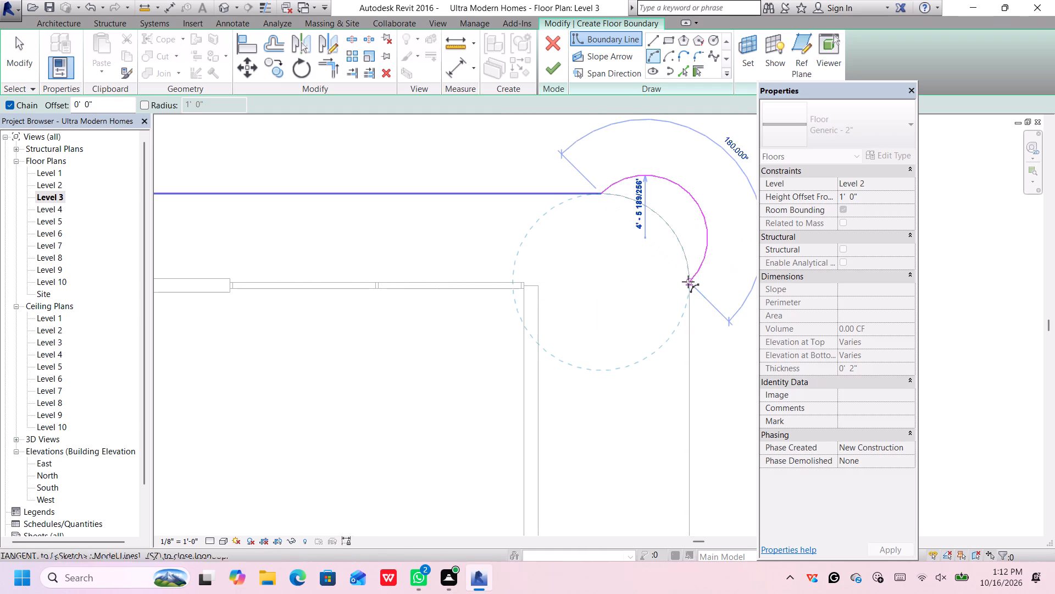
click(675, 245)
scroll(675, 280, down, 7)
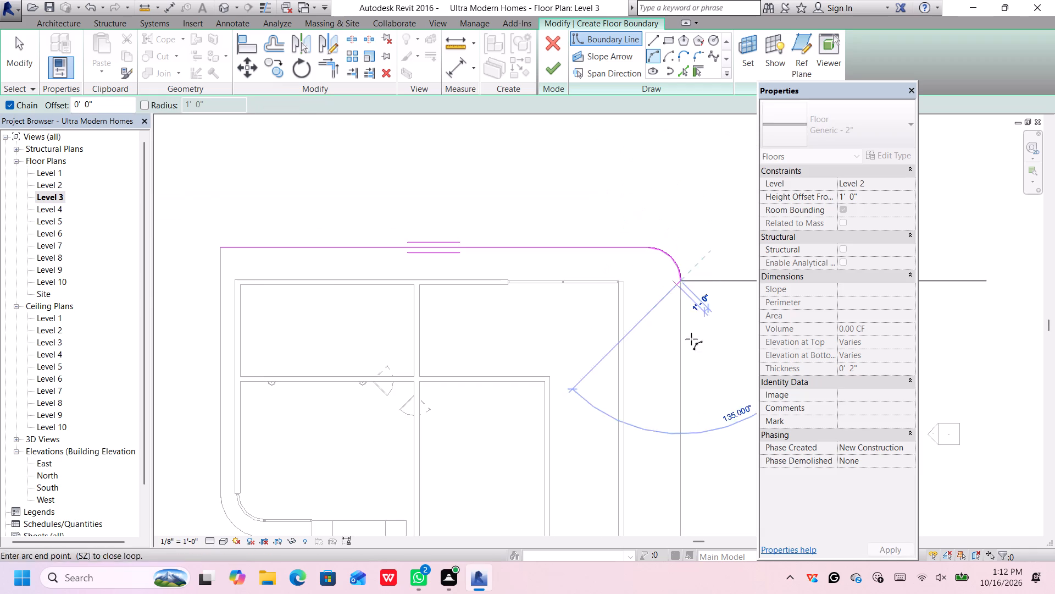
scroll(680, 275, down, 7)
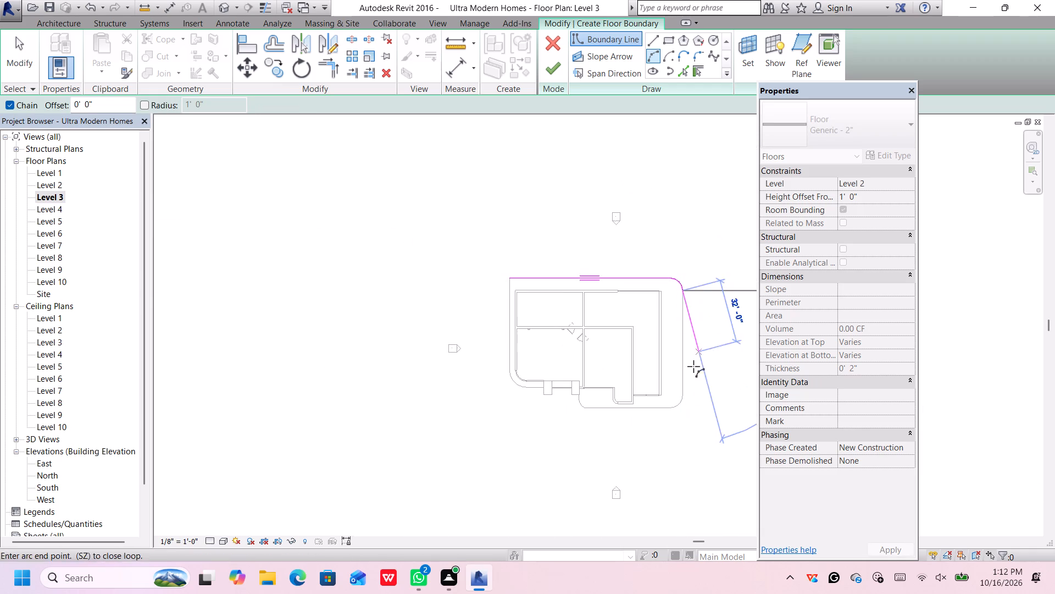
scroll(687, 394, up, 5)
middle_drag(681, 415, 675, 391)
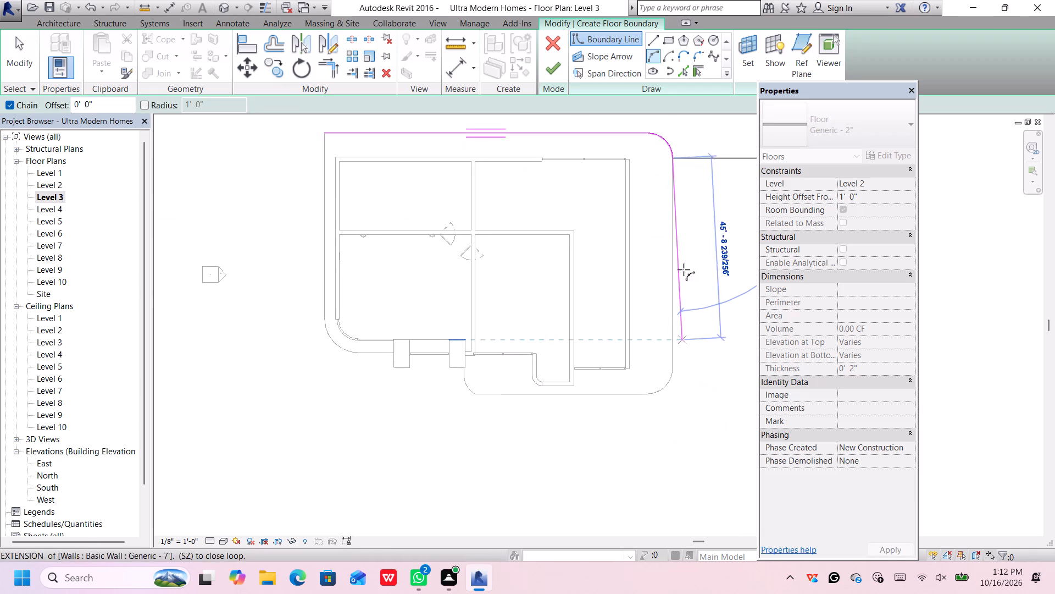
click(659, 38)
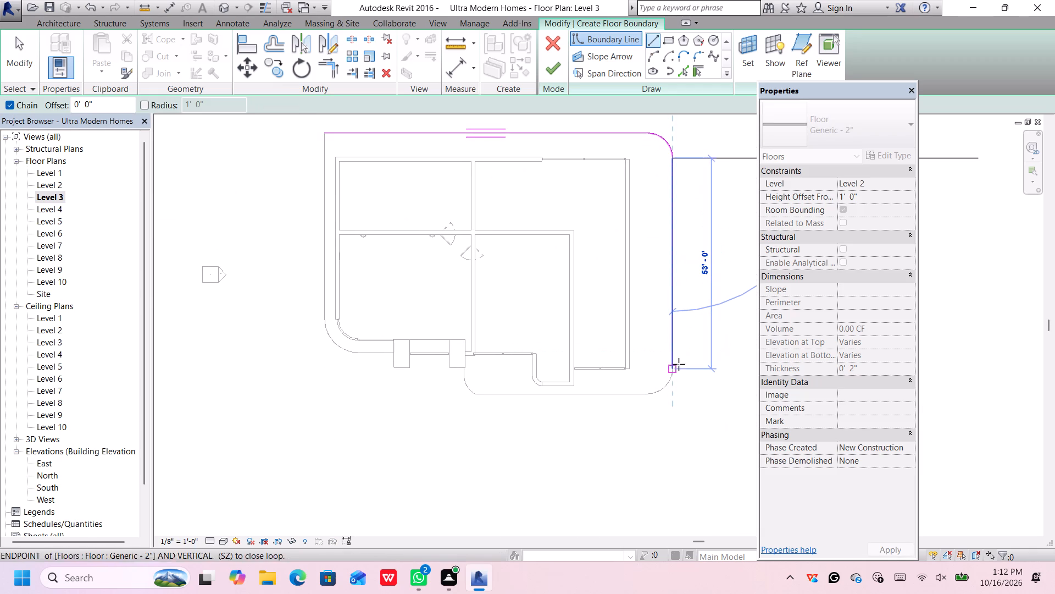
scroll(675, 362, up, 1)
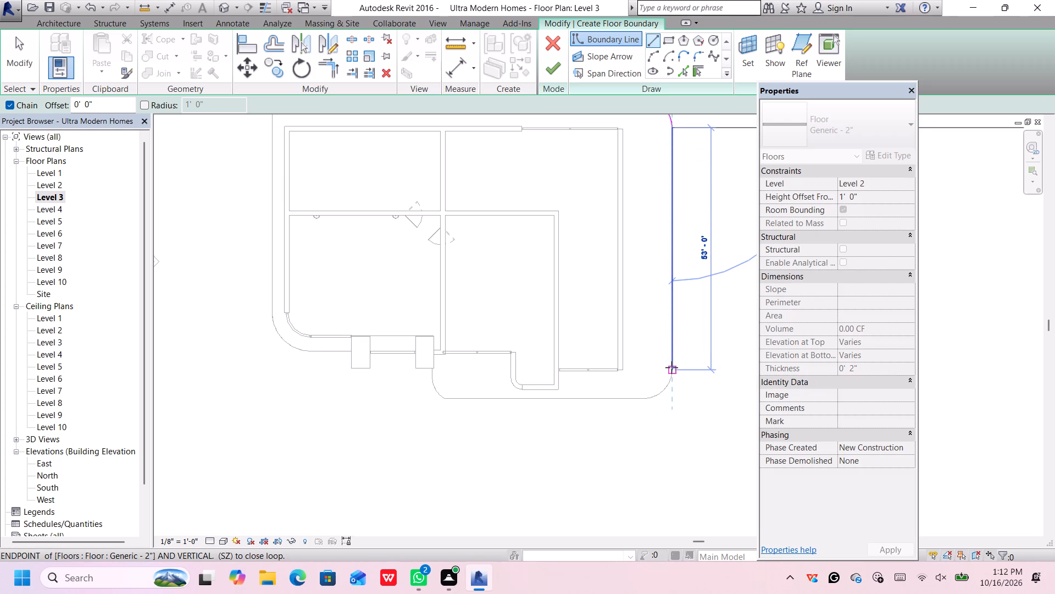
click(671, 367)
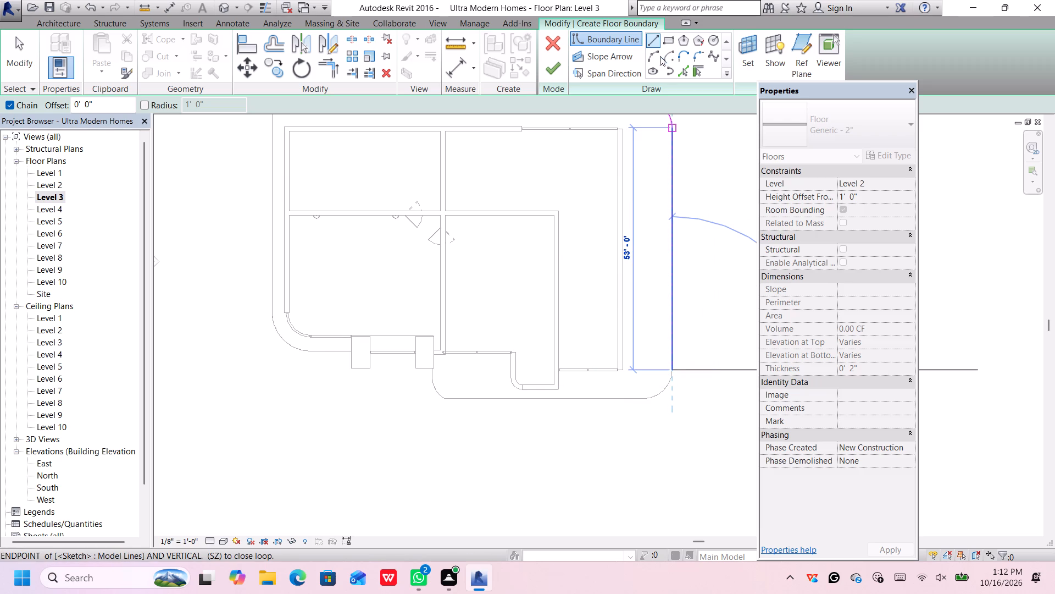
Trace the rounded southeast corner with an arc, and add a straight boundary line about 43'-6" long along the south edge.
click(654, 58)
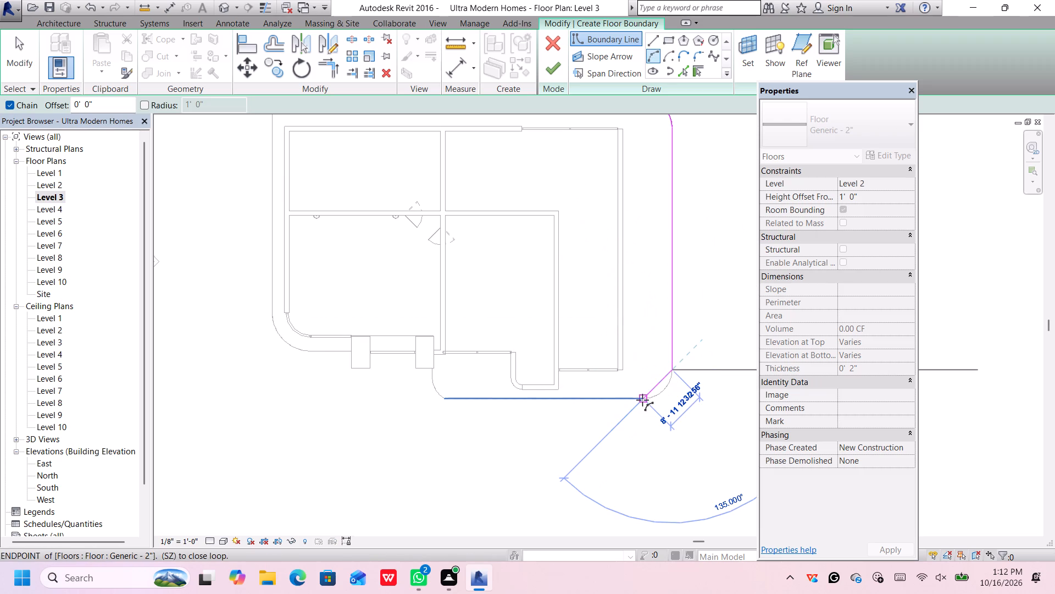
click(642, 402)
click(653, 405)
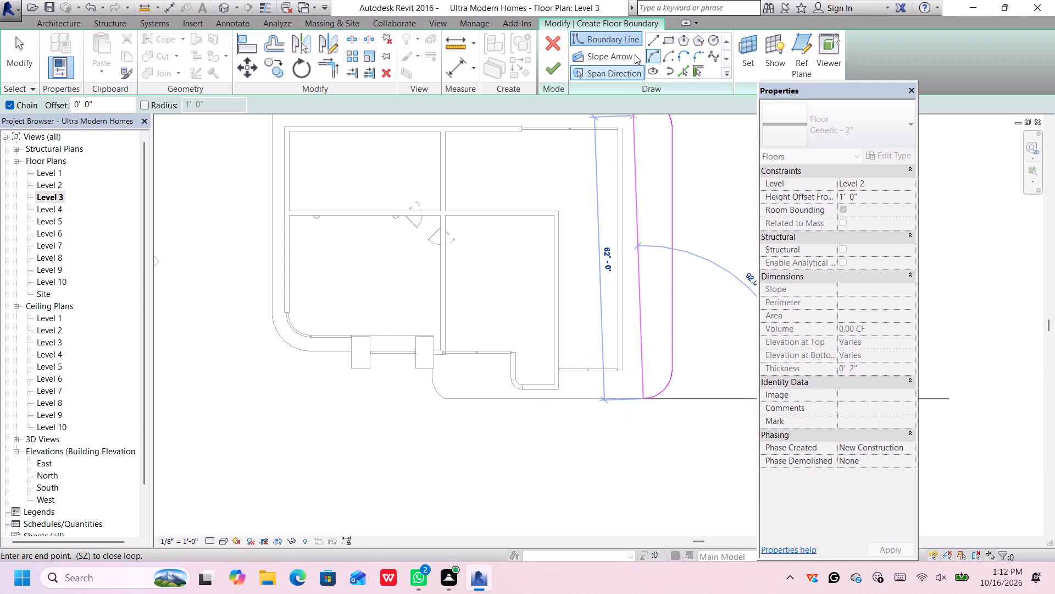
click(653, 41)
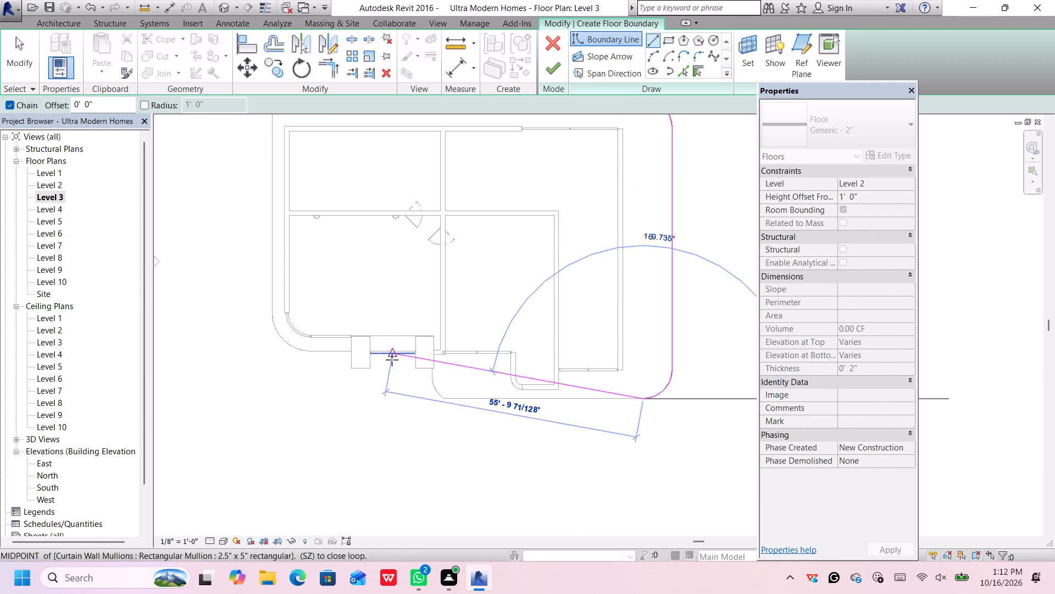
click(444, 399)
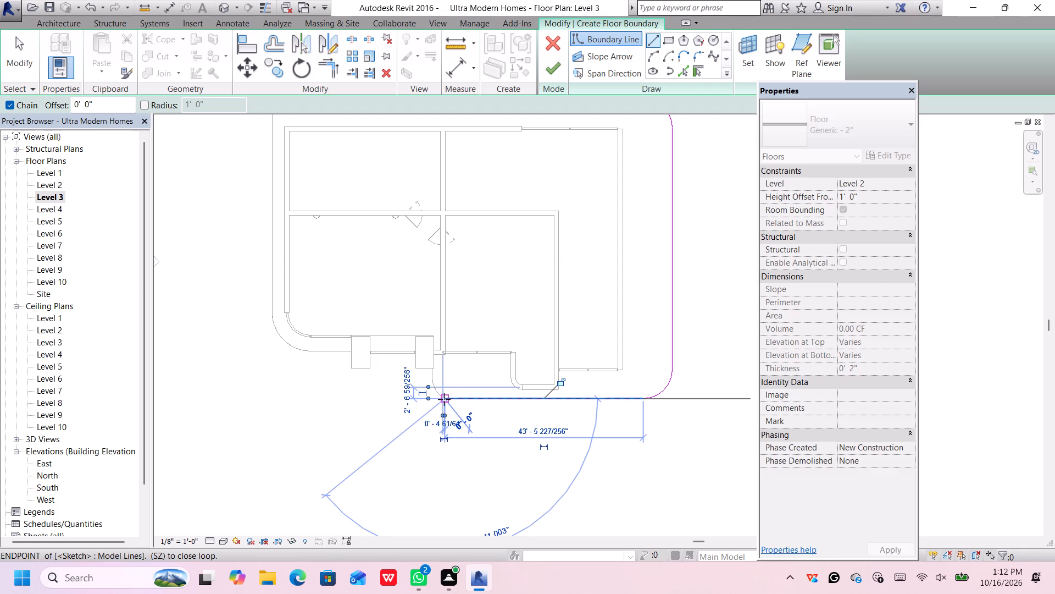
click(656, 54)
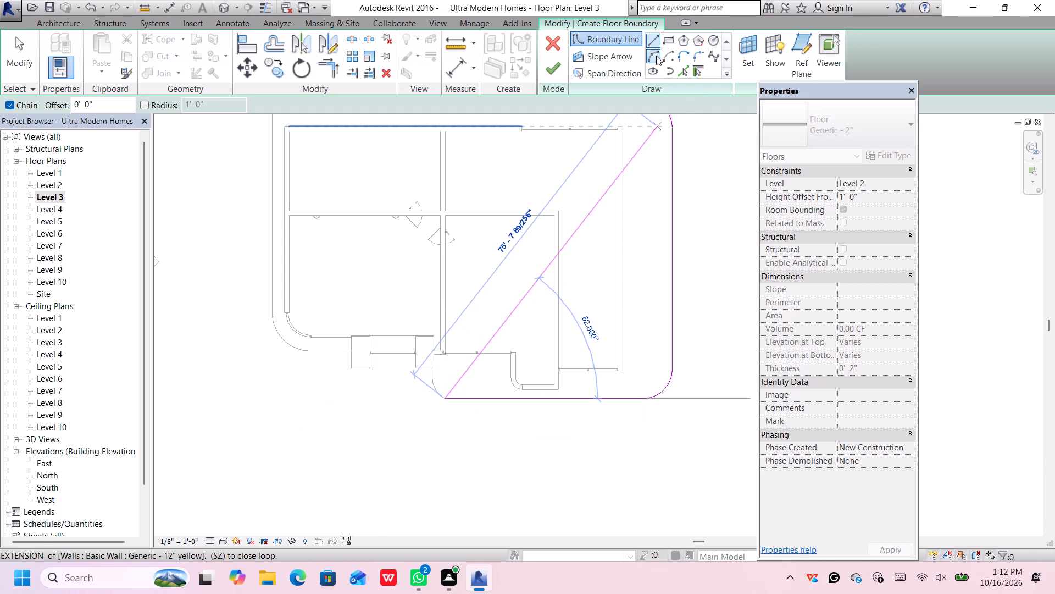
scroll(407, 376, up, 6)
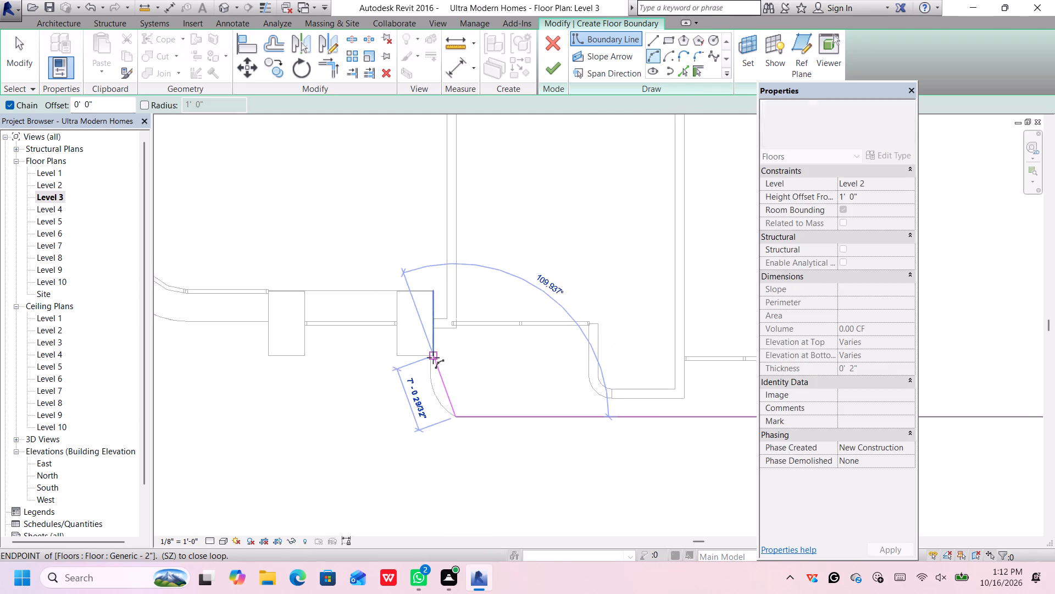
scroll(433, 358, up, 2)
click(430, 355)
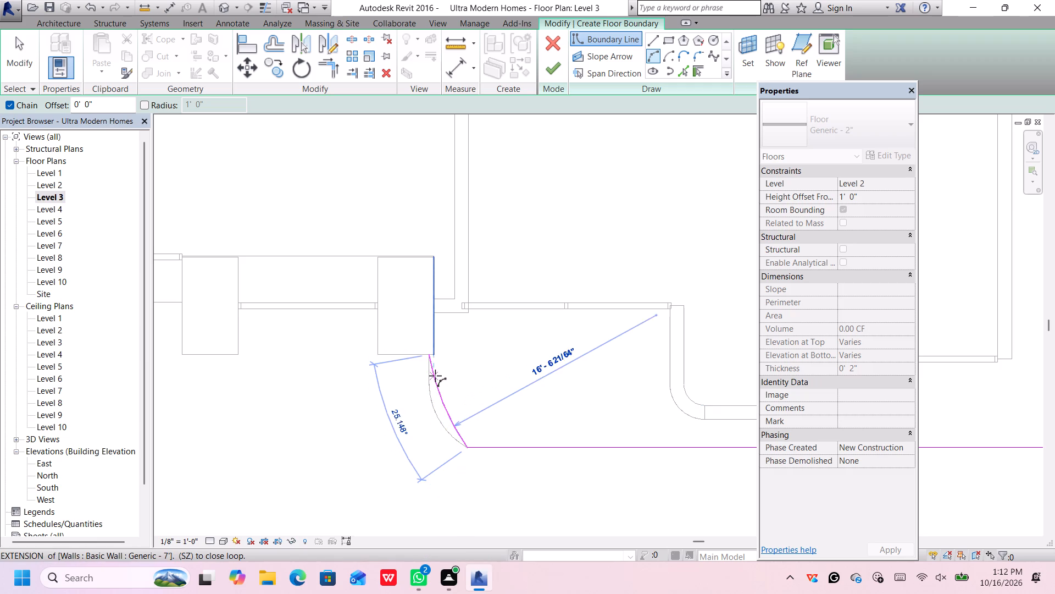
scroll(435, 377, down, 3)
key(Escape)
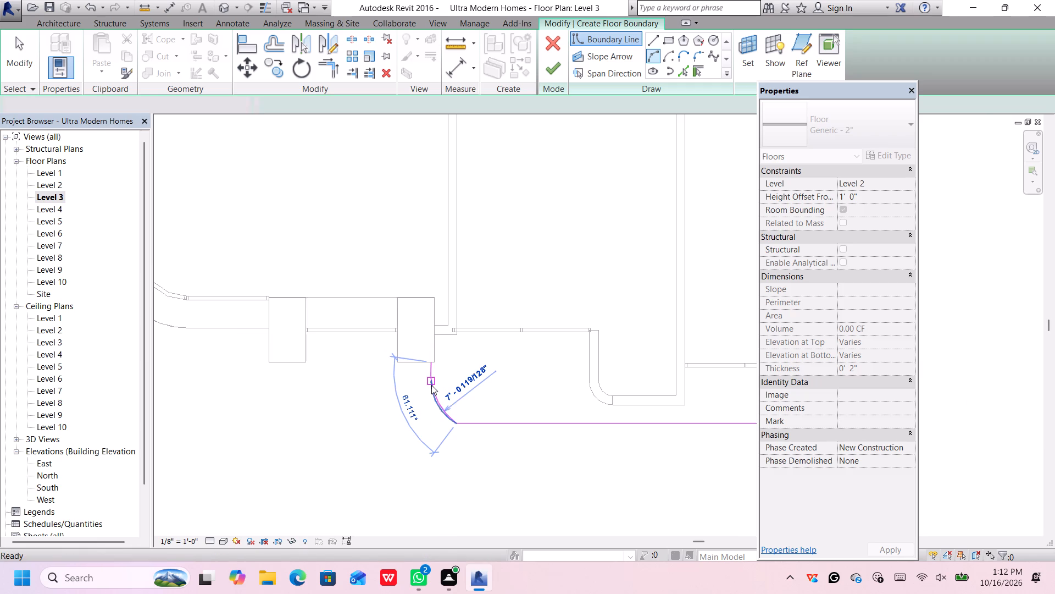
Trace the south edge's rounded west end with an arc of about 5'-3 3/4" radius and a 2'-0" vertical line to the pillar.
scroll(445, 416, up, 3)
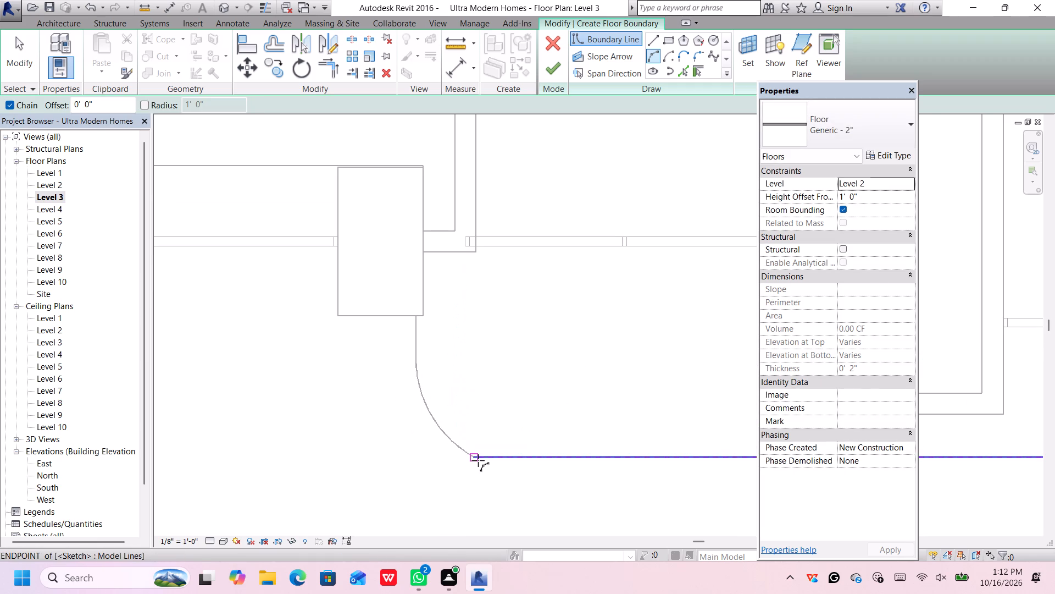
click(475, 458)
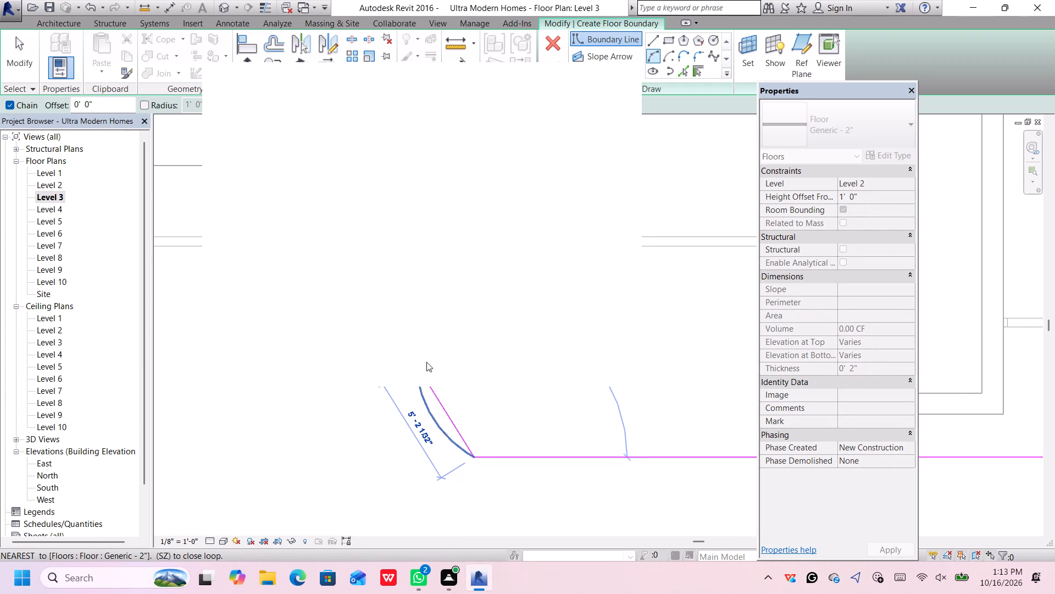
click(617, 81)
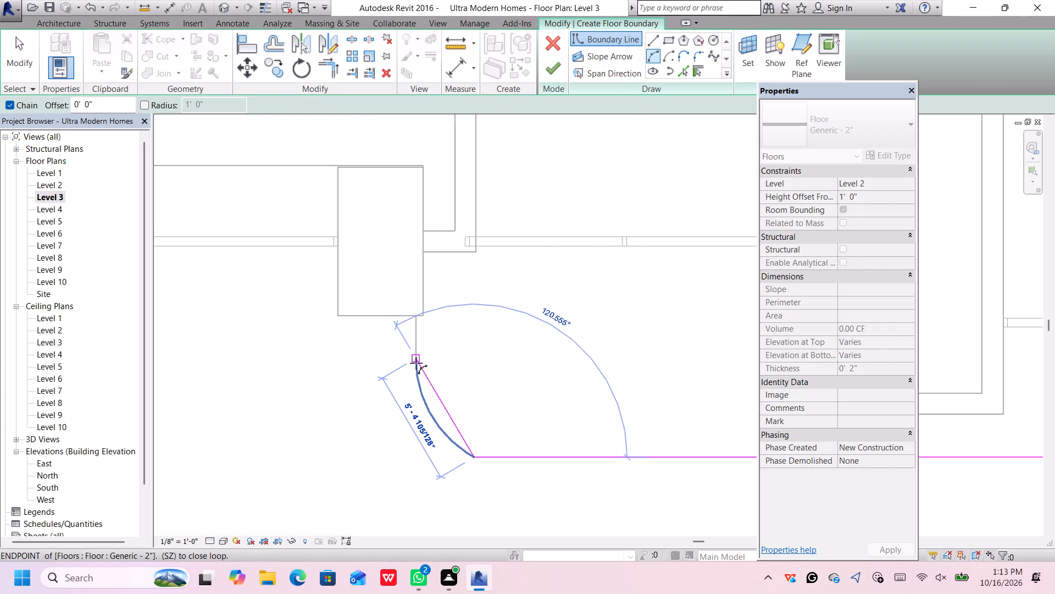
click(416, 363)
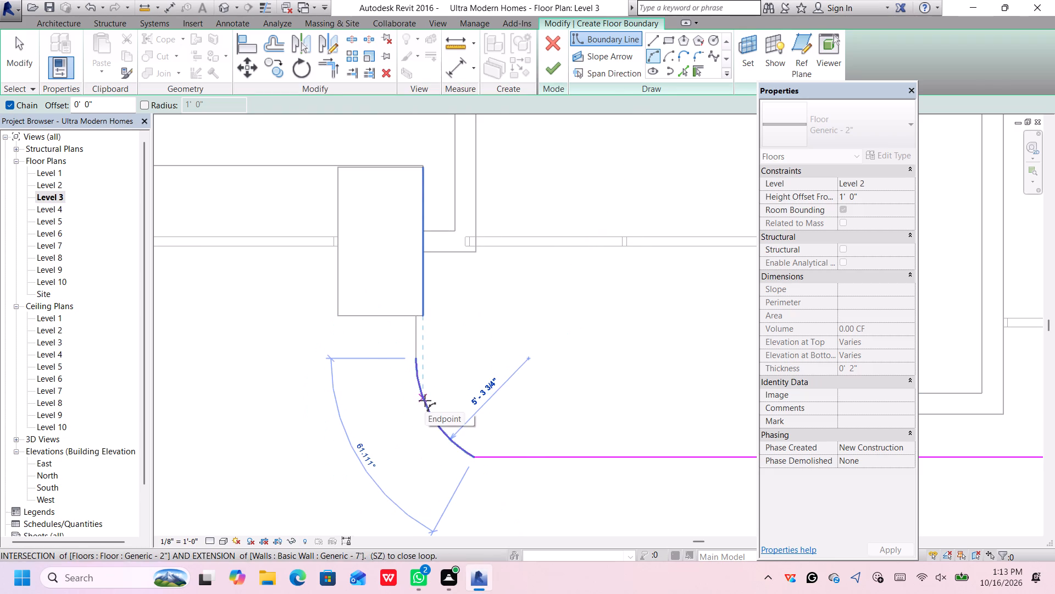
click(425, 400)
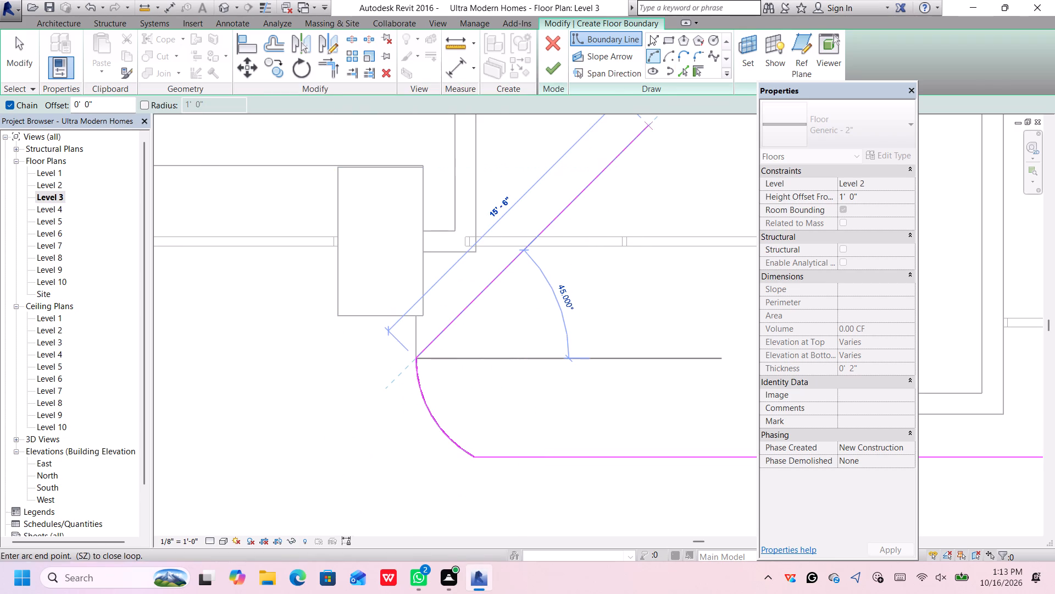
click(651, 35)
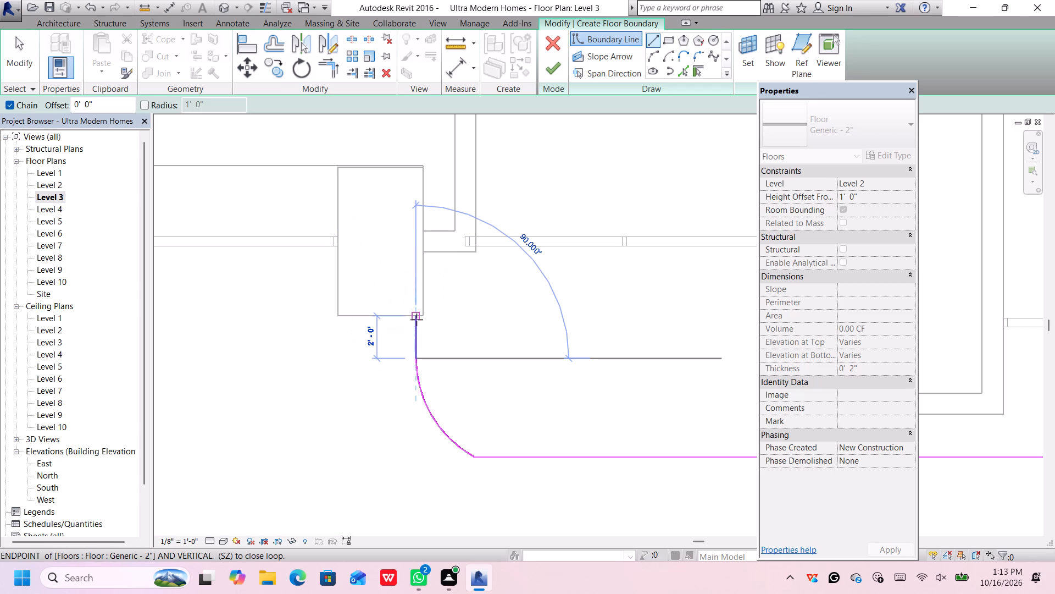
click(417, 318)
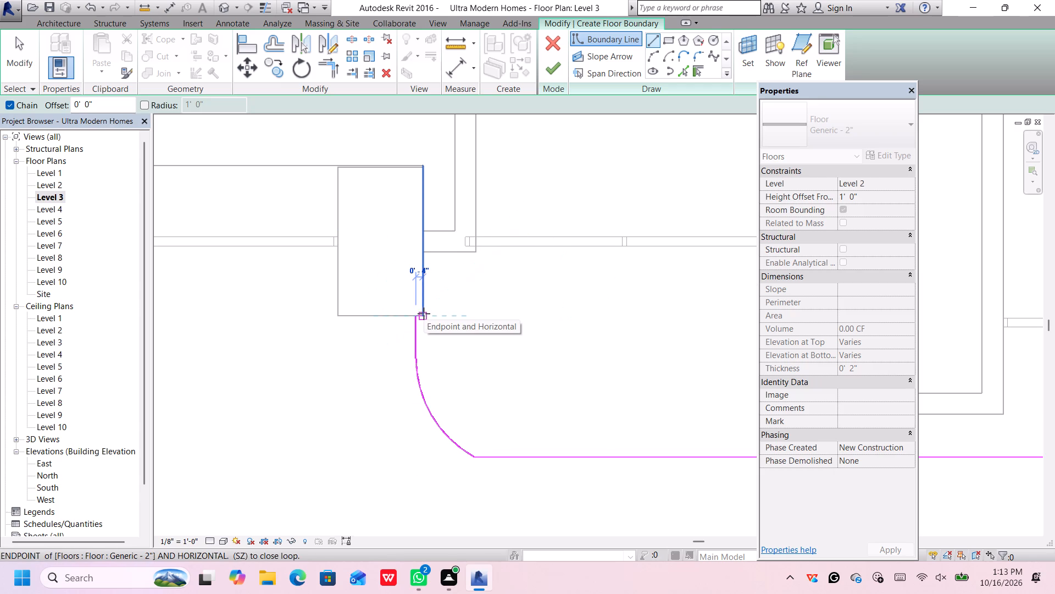
key(Escape)
Sketch a vertical boundary line about 7'-1" long along the east pillar's east face.
scroll(437, 266, down, 2)
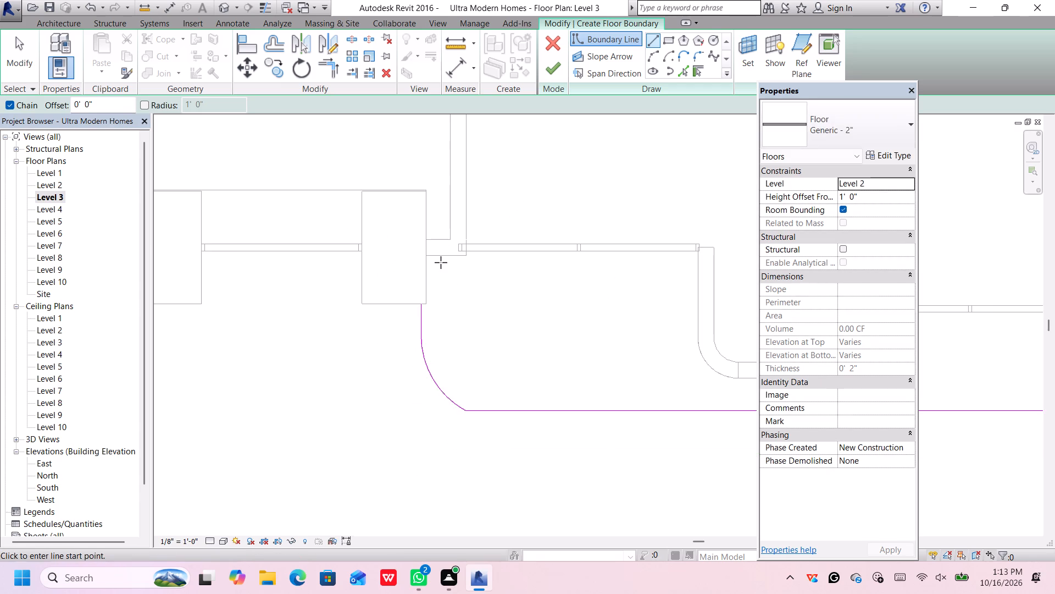
scroll(445, 260, down, 1)
scroll(436, 212, up, 7)
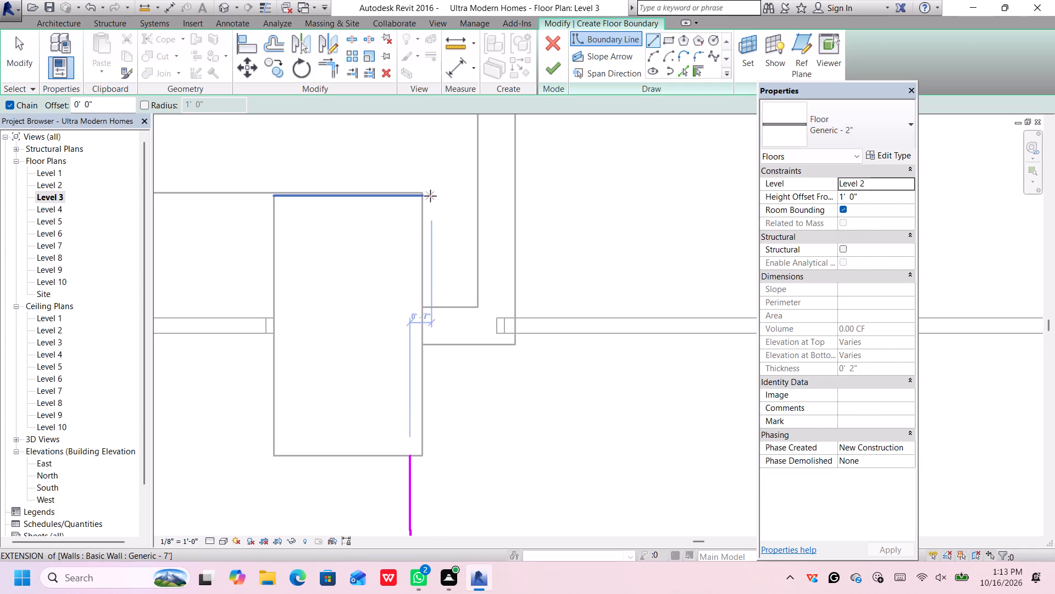
click(421, 193)
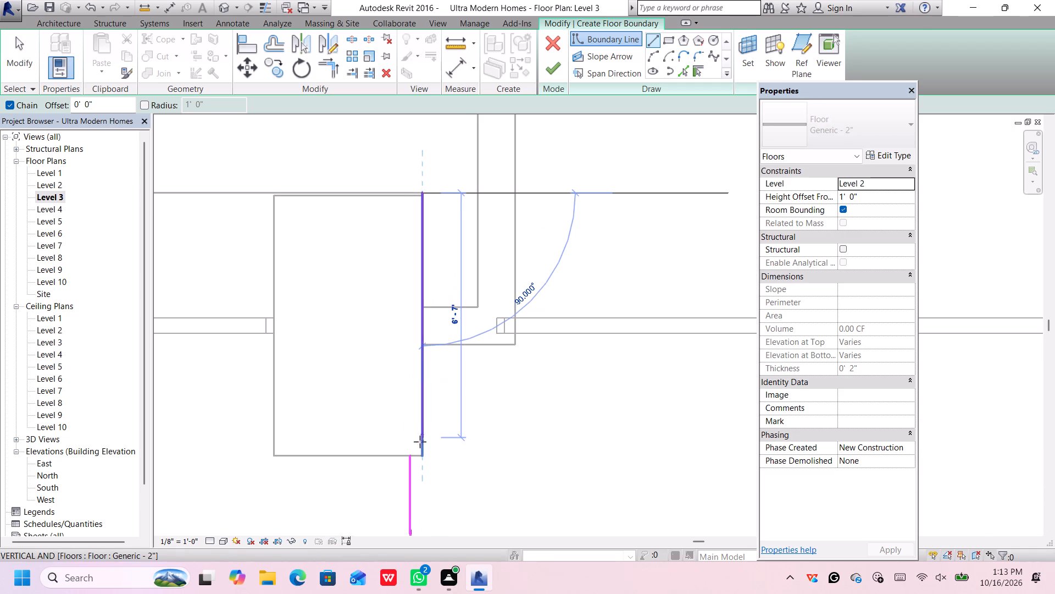
click(420, 455)
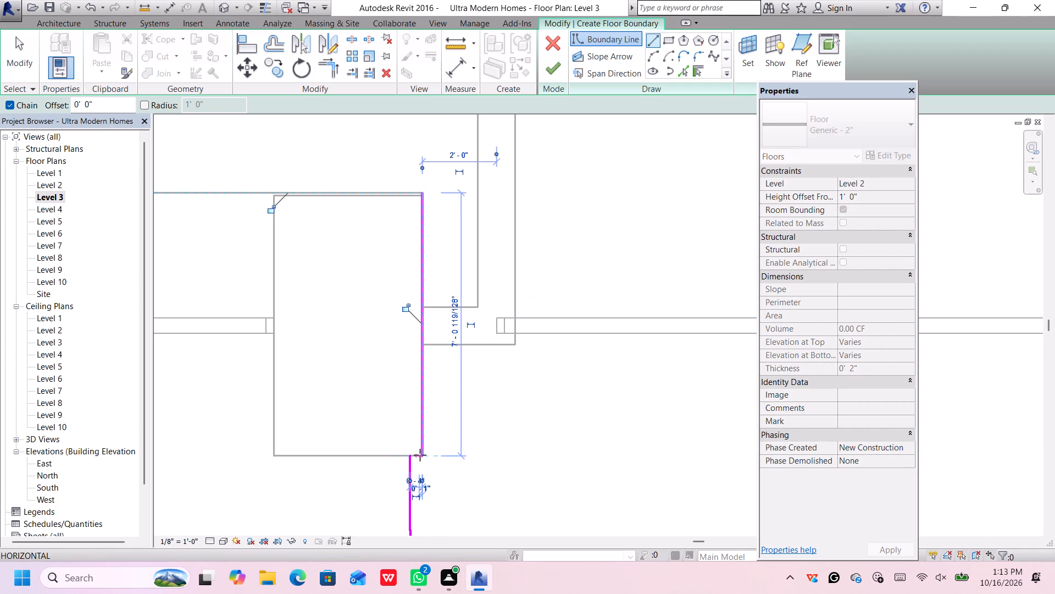
key(Escape)
Add an 18'-0" horizontal boundary line across the north side of the two pillars, between their outer corners.
scroll(434, 285, down, 8)
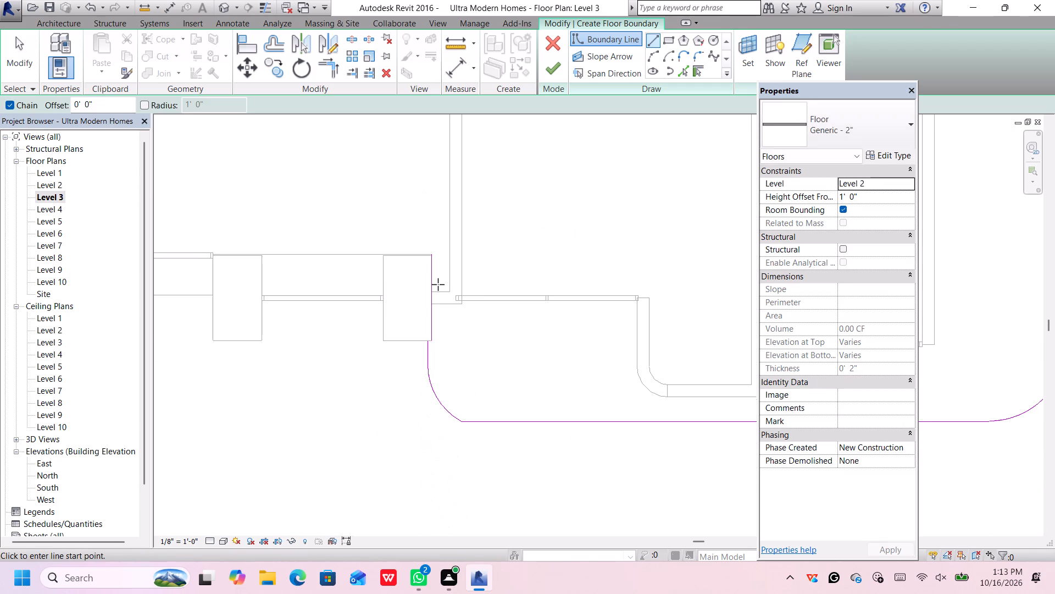
scroll(297, 331, down, 1)
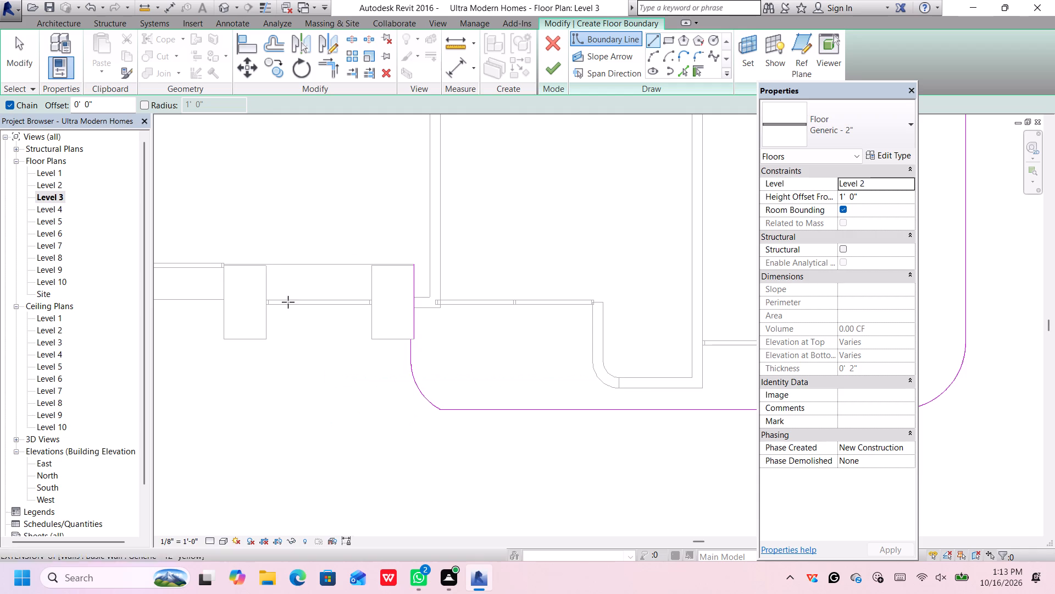
scroll(245, 252, up, 8)
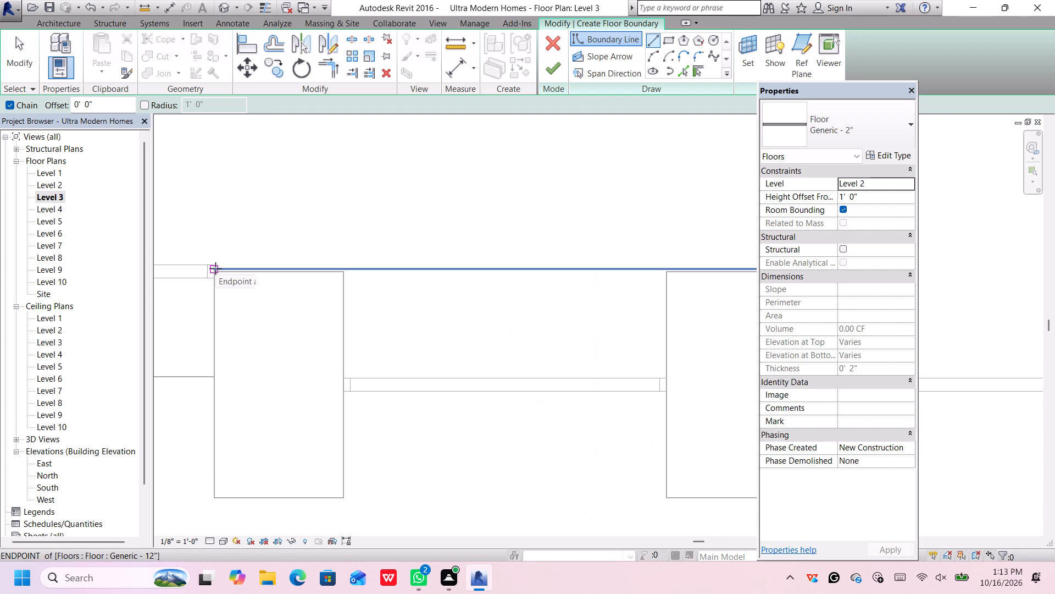
click(215, 268)
scroll(432, 262, down, 6)
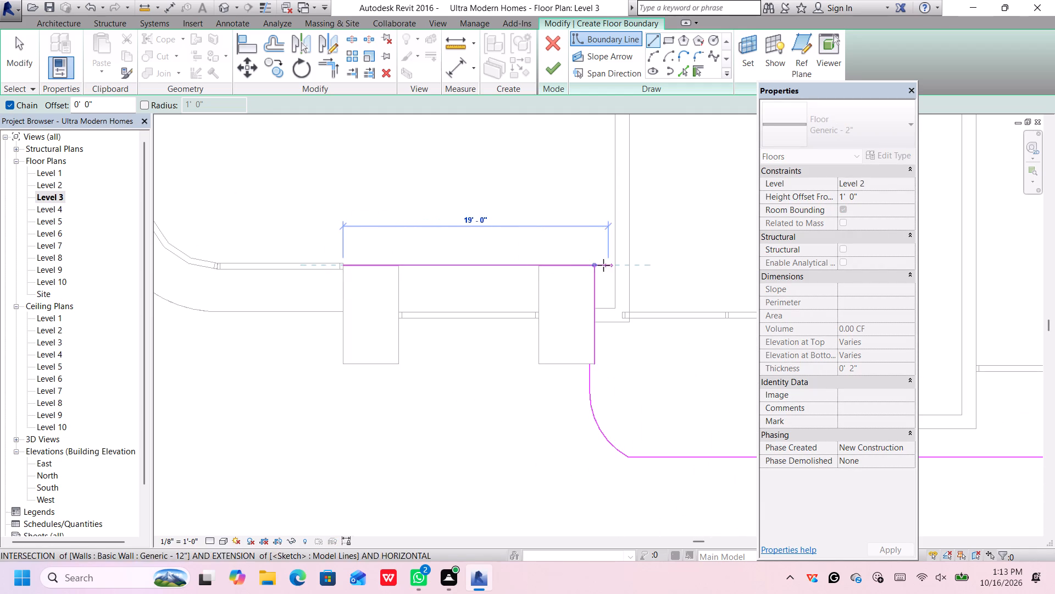
click(593, 266)
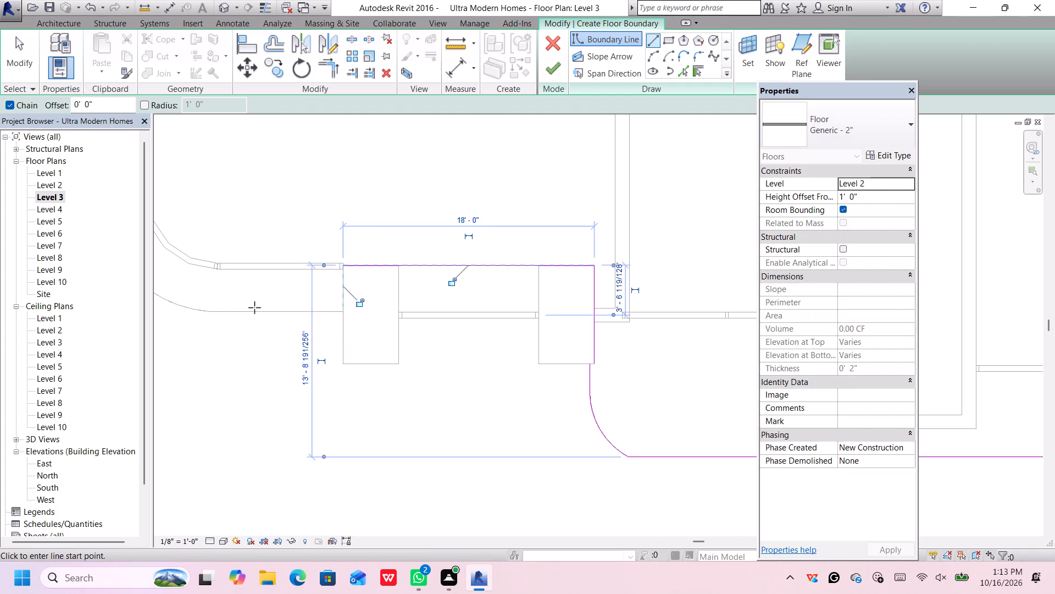
Sketch a 3'-4" vertical boundary line down the west pillar's outer face and a 9'-0" line west to the slab's rounded southwest corner.
scroll(329, 306, up, 4)
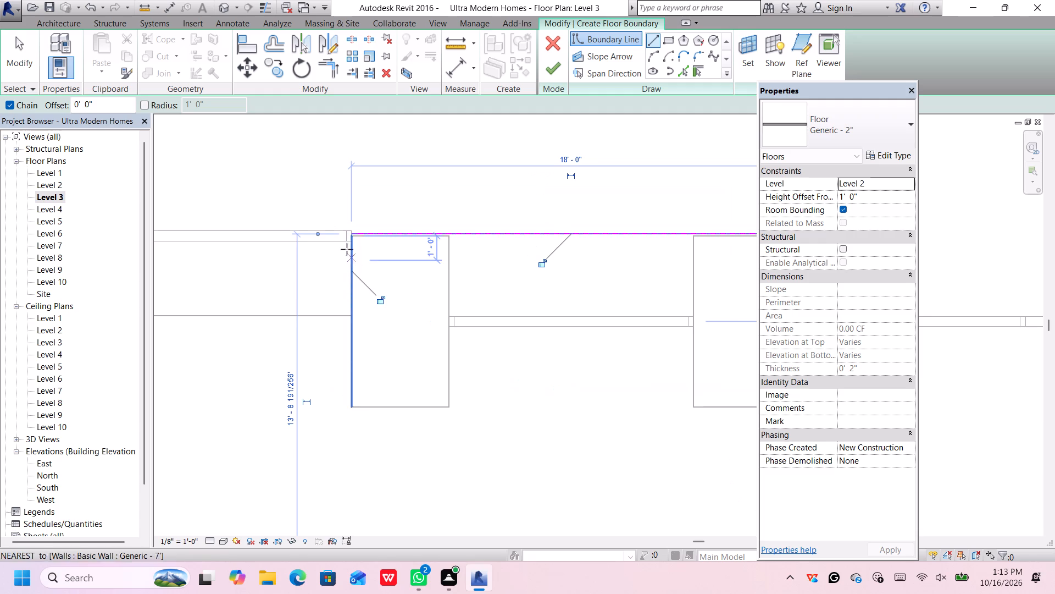
scroll(353, 232, up, 5)
click(349, 234)
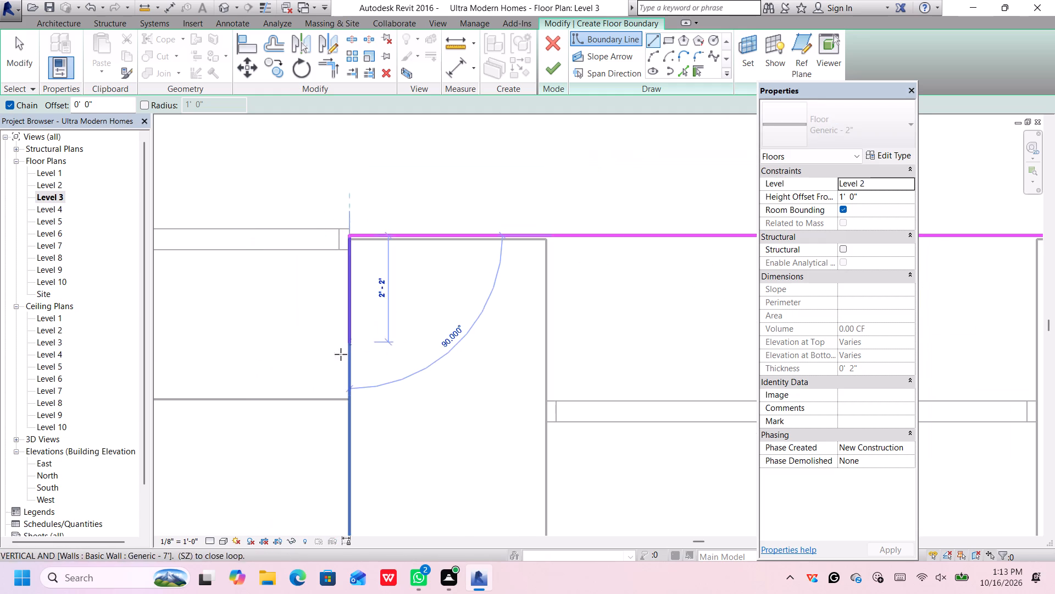
click(347, 398)
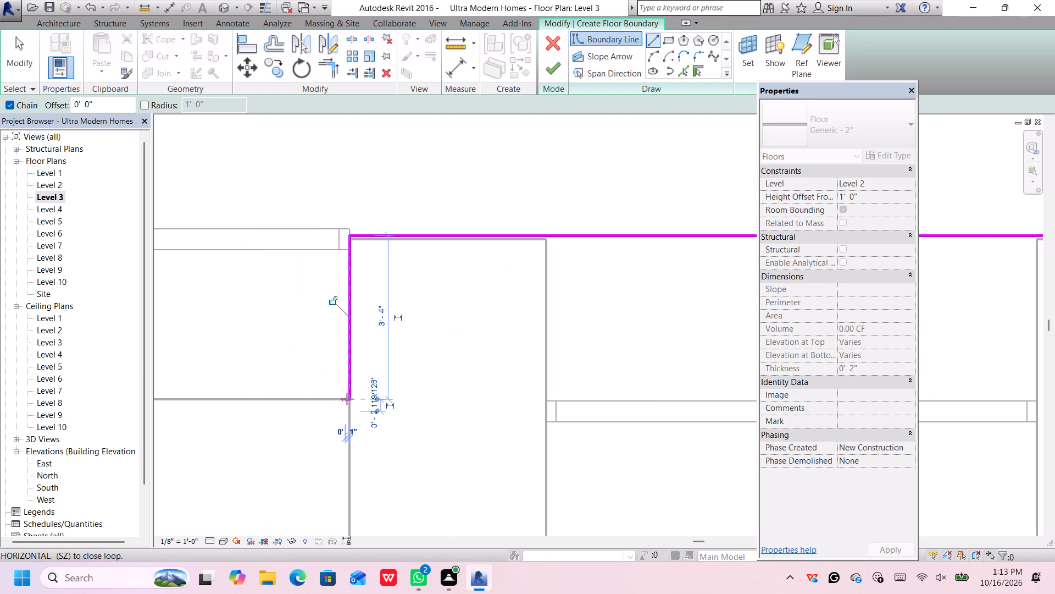
scroll(347, 399, down, 13)
scroll(279, 395, up, 2)
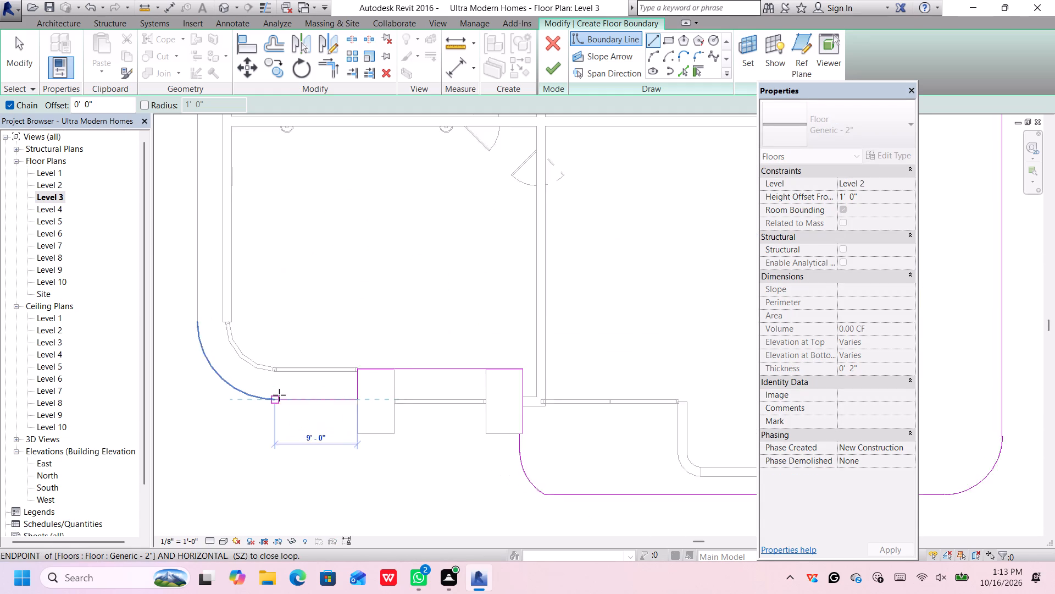
scroll(279, 395, up, 1)
click(272, 400)
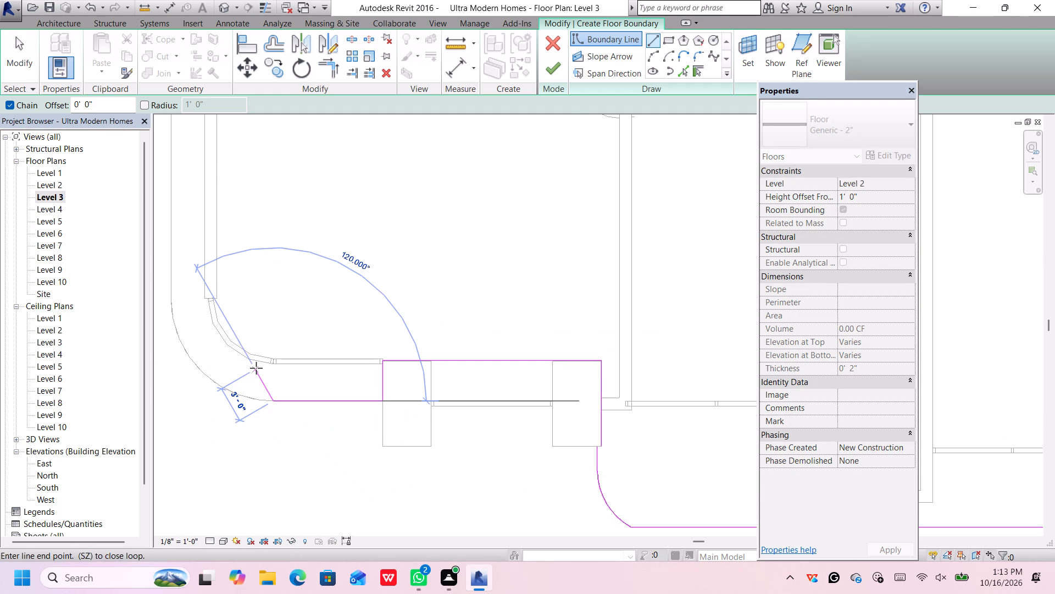
Trace the rounded southwest corner with an arc of about 8'-5" radius, and close the outline with a line about 46'-10" up the west edge.
click(656, 54)
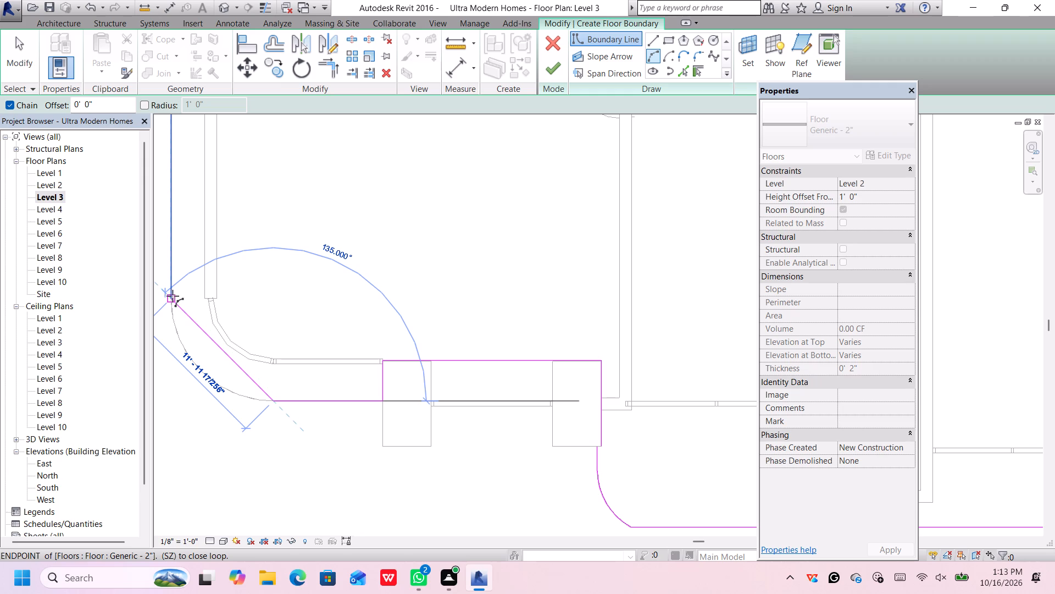
click(175, 299)
click(187, 338)
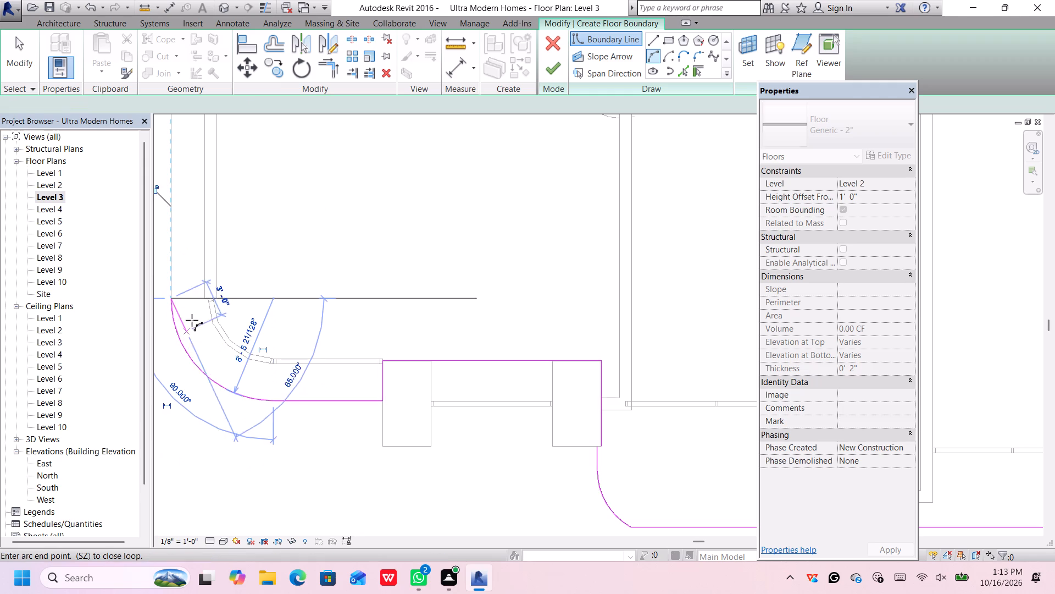
scroll(192, 318, down, 5)
scroll(234, 221, down, 6)
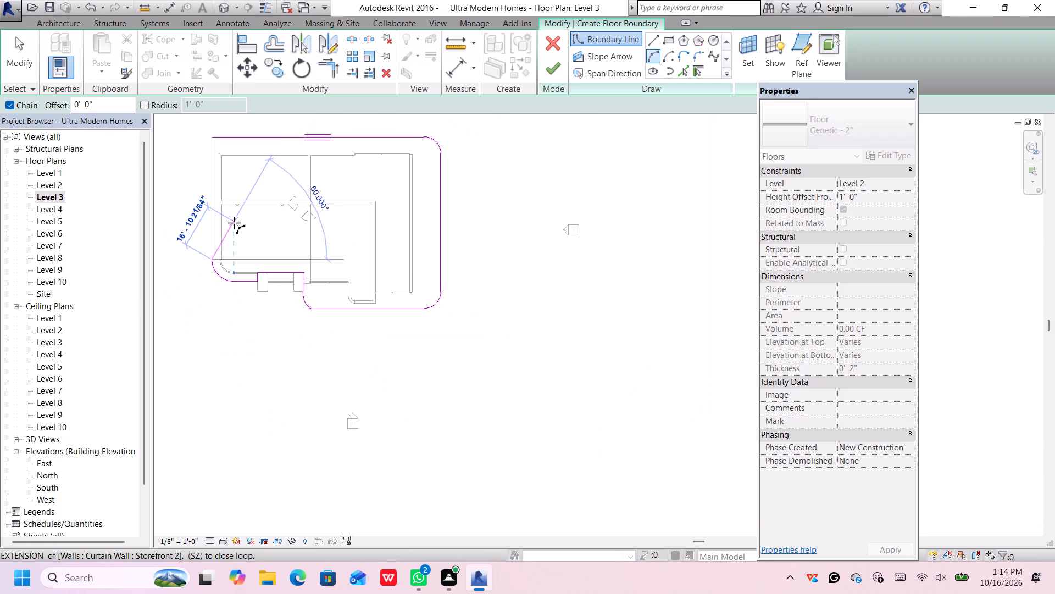
scroll(235, 222, down, 3)
scroll(200, 142, up, 7)
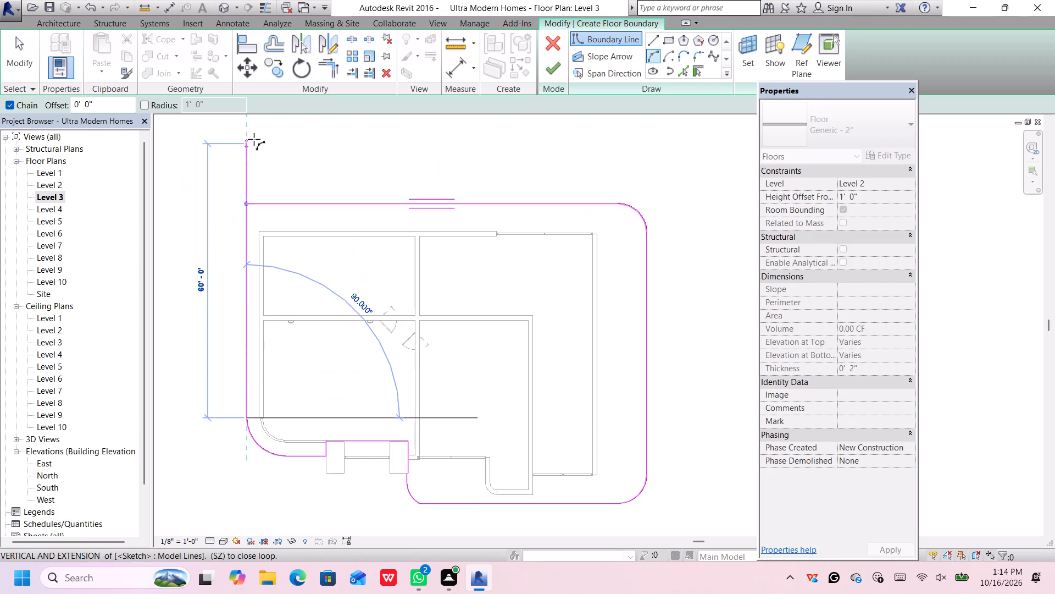
click(657, 37)
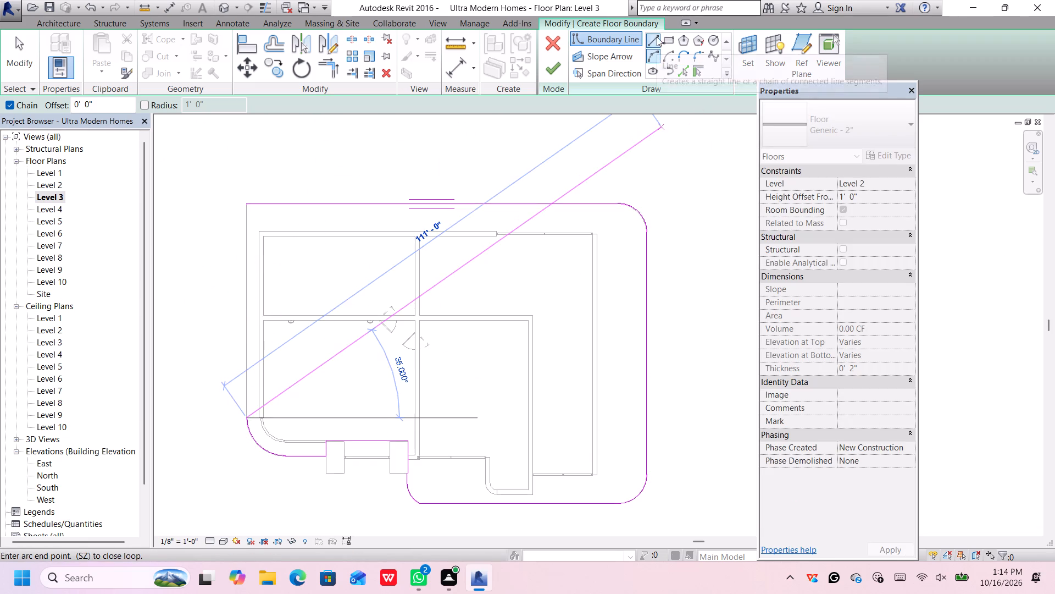
click(248, 204)
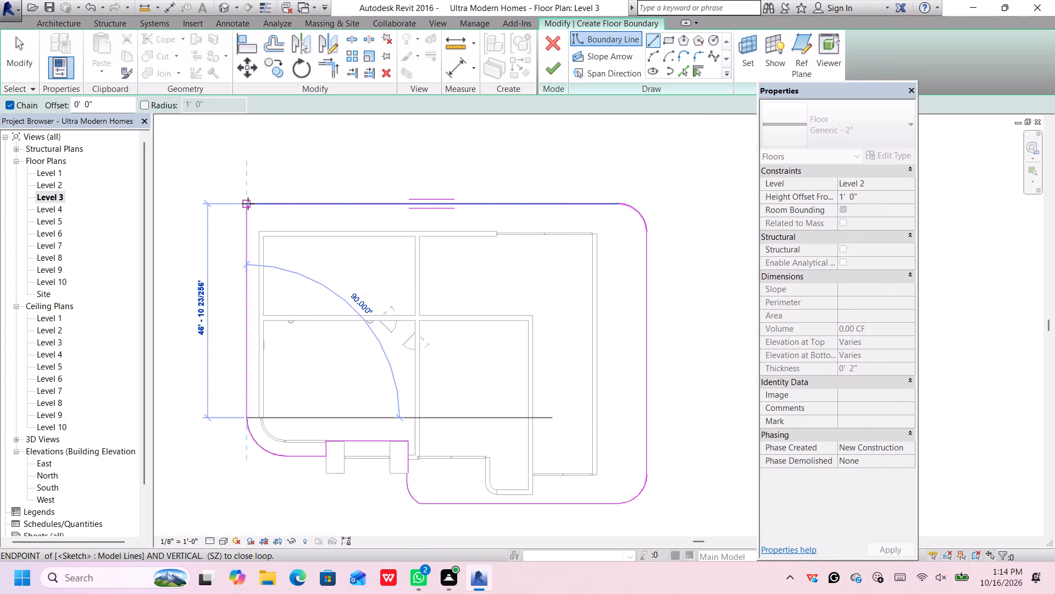
key(Escape)
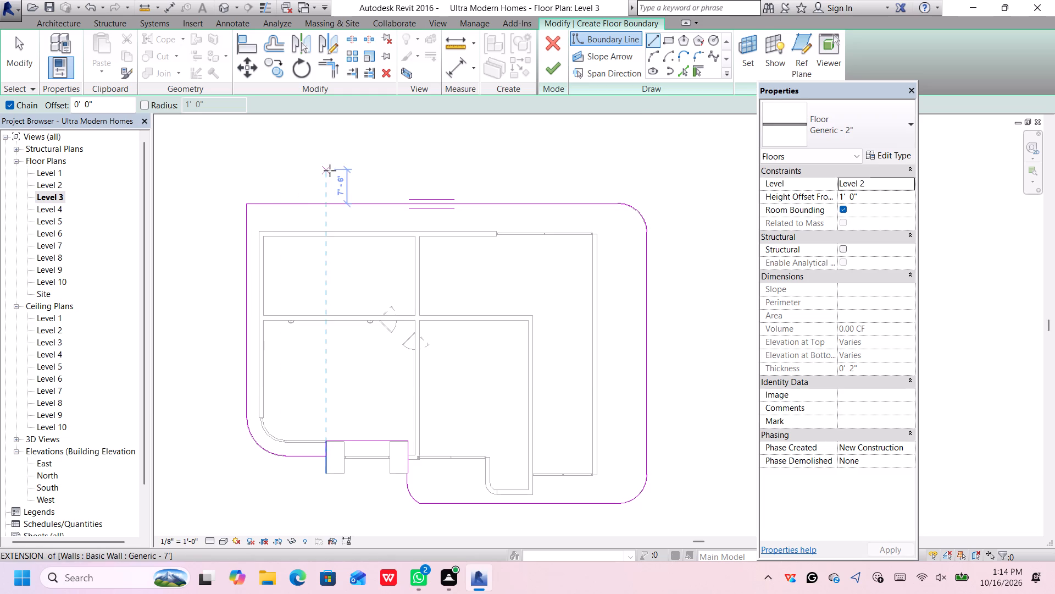
key(Escape)
scroll(358, 190, down, 1)
click(620, 82)
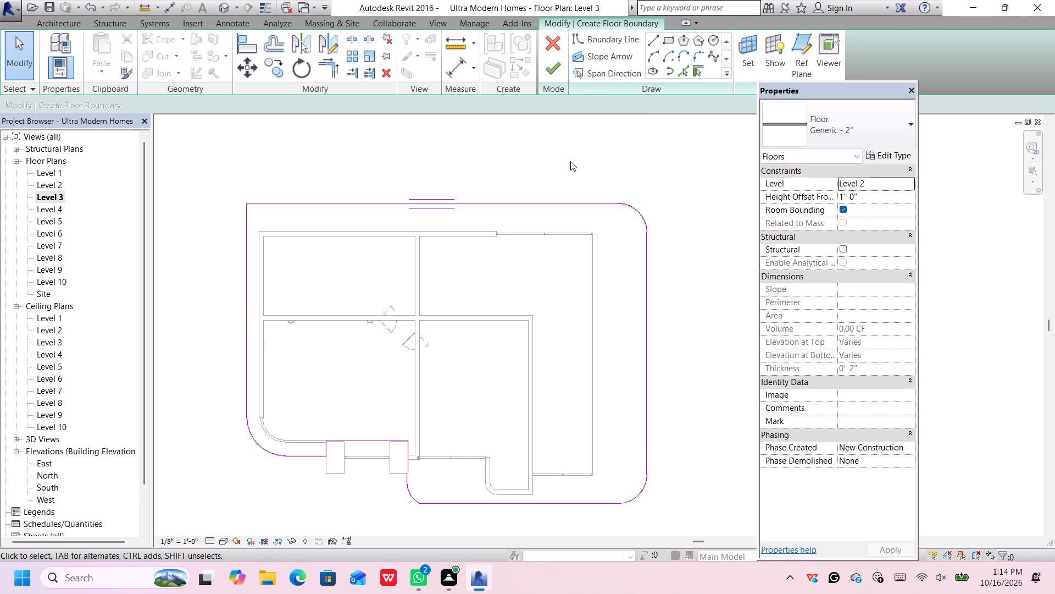
Offset copies of the north boundary line, the northeast corner arc and the east boundary line inward by 8".
scroll(572, 186, up, 1)
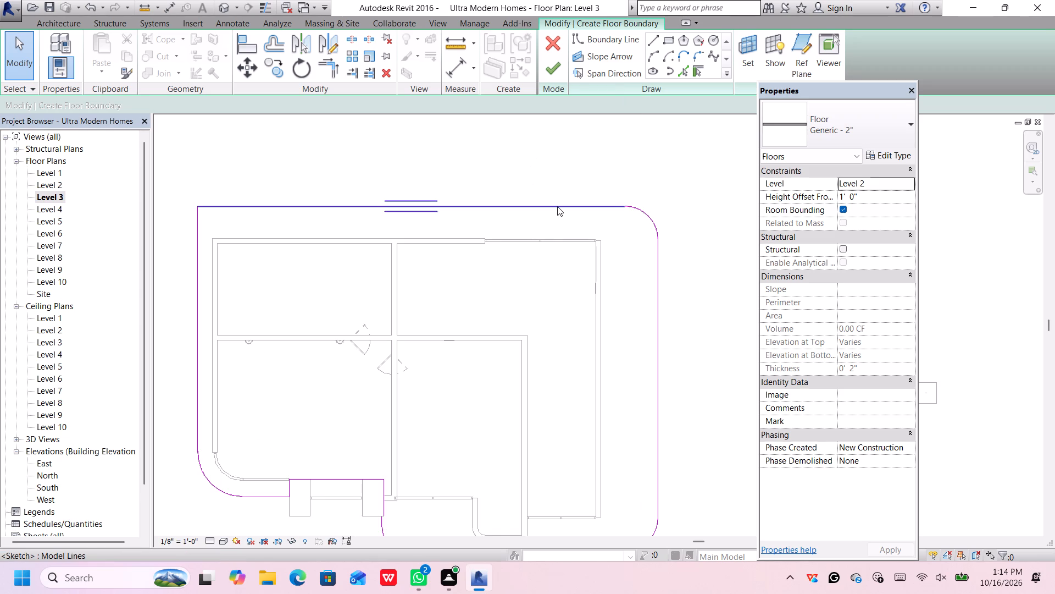
click(557, 206)
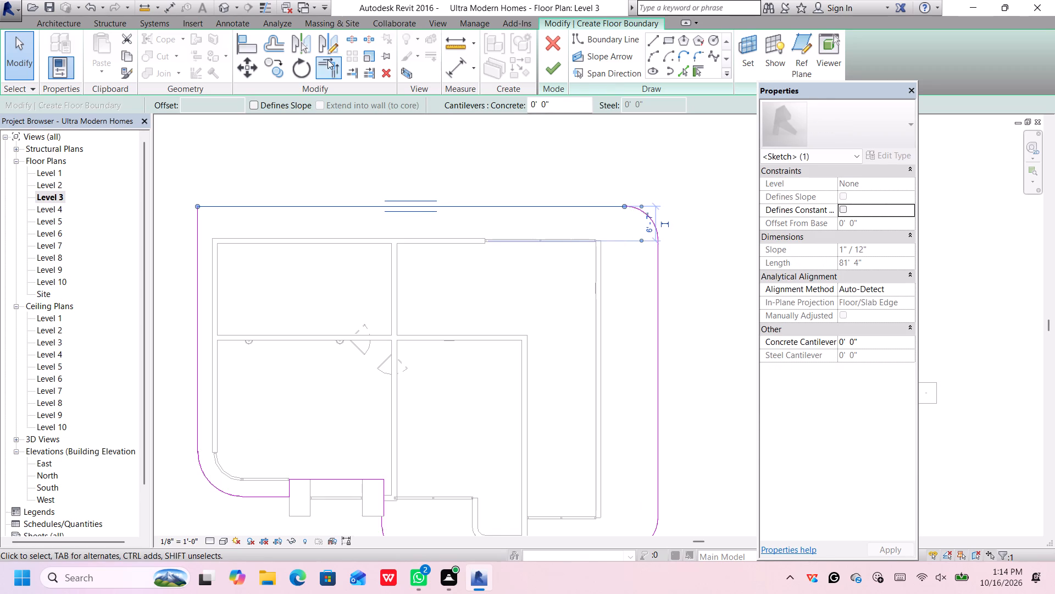
click(262, 39)
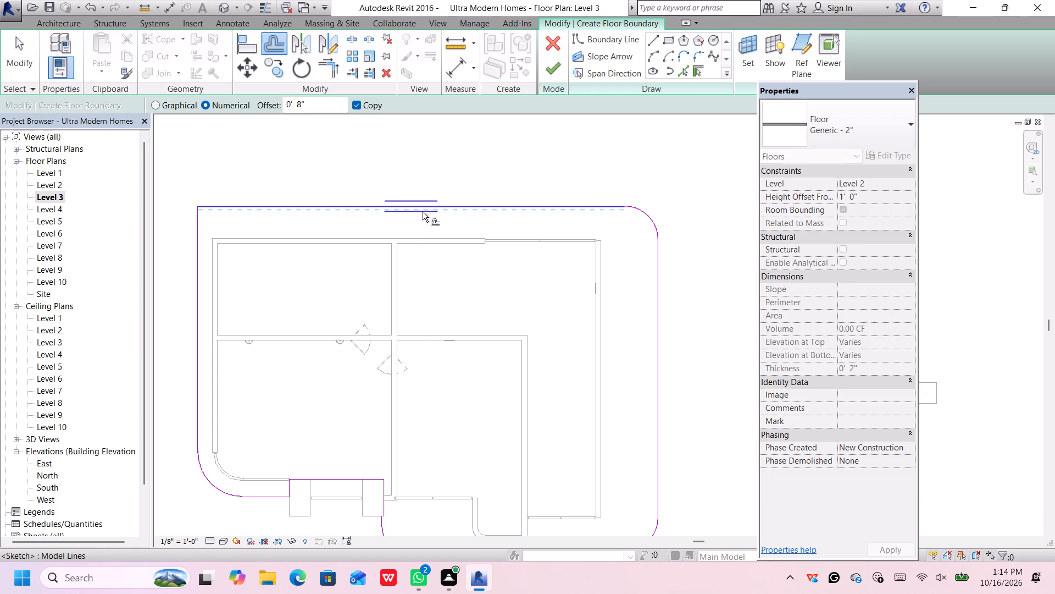
click(503, 212)
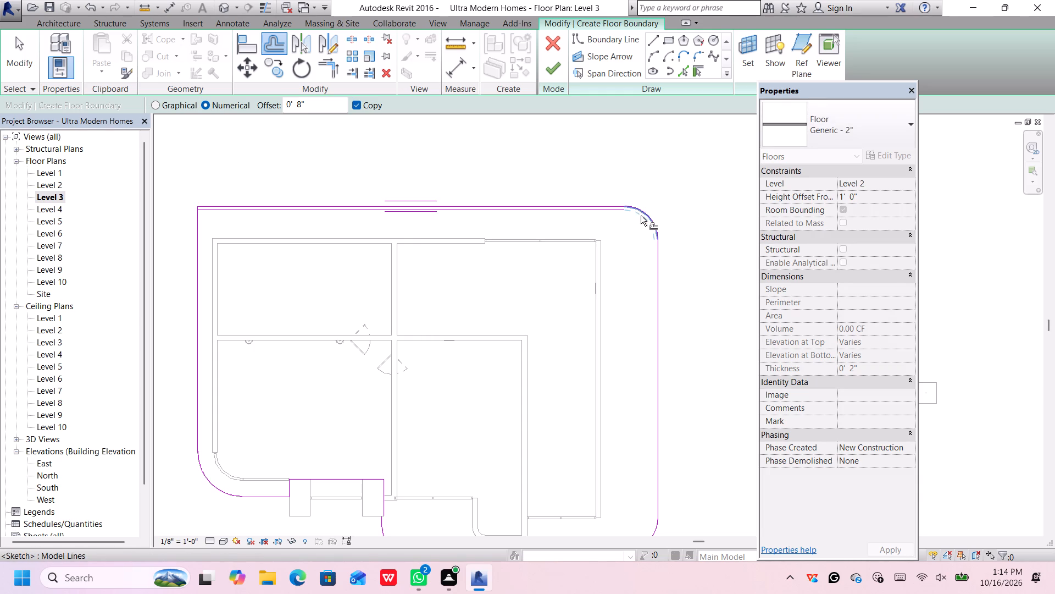
click(641, 215)
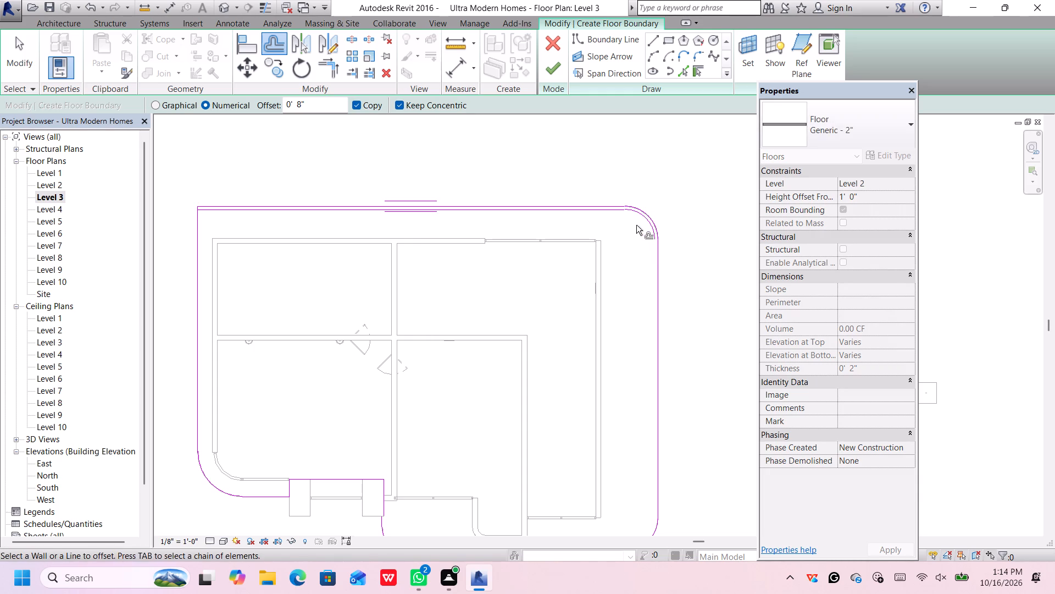
click(658, 262)
Offset copies of the southeast corner arc and the straight south boundary line inward by 8".
scroll(628, 384, down, 6)
scroll(624, 372, up, 2)
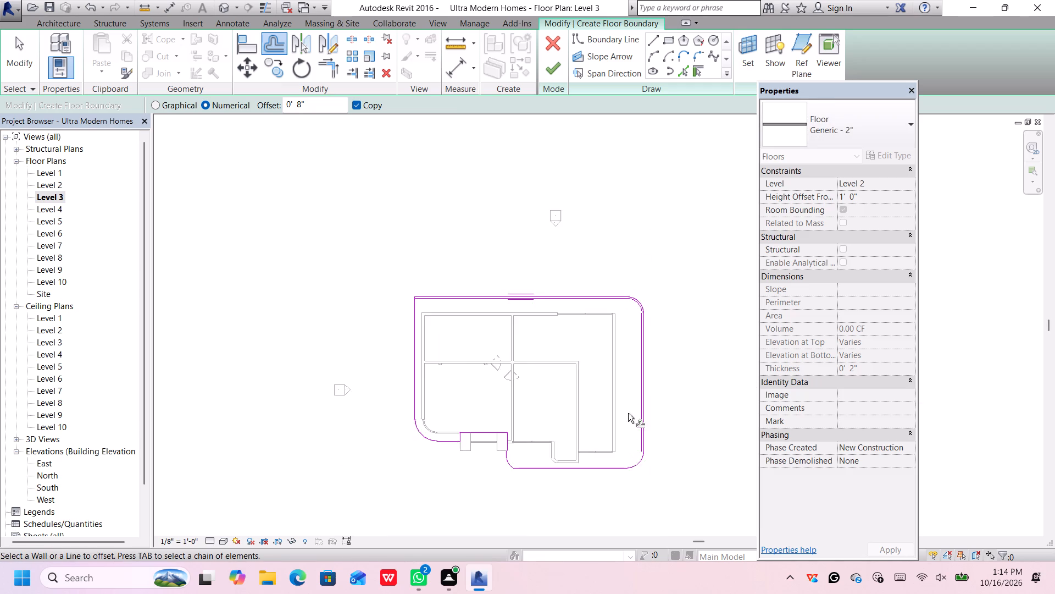
scroll(628, 413, up, 3)
middle_drag(632, 522, 632, 443)
scroll(637, 410, up, 4)
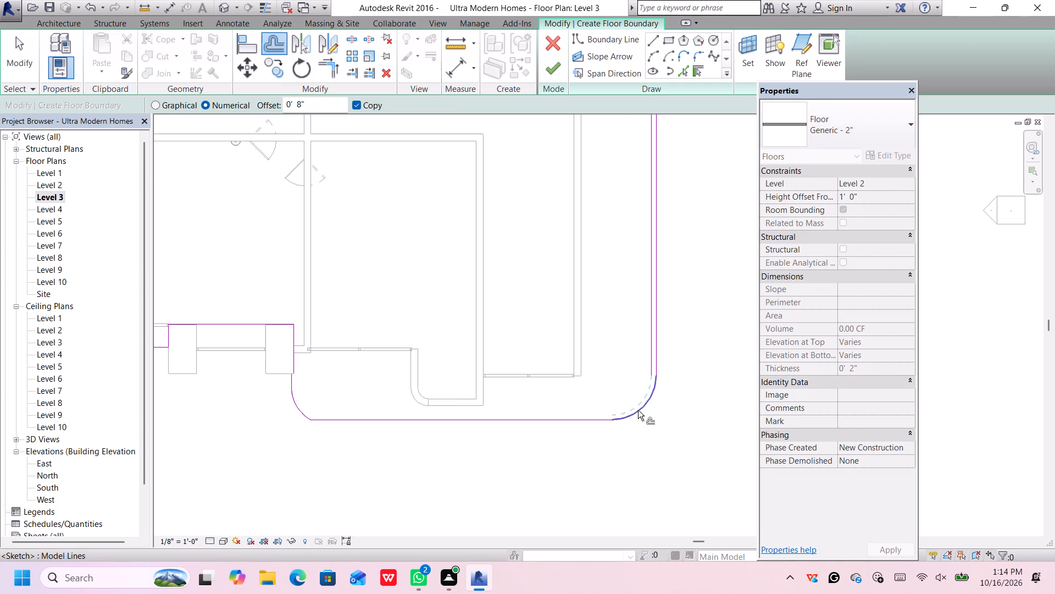
click(637, 409)
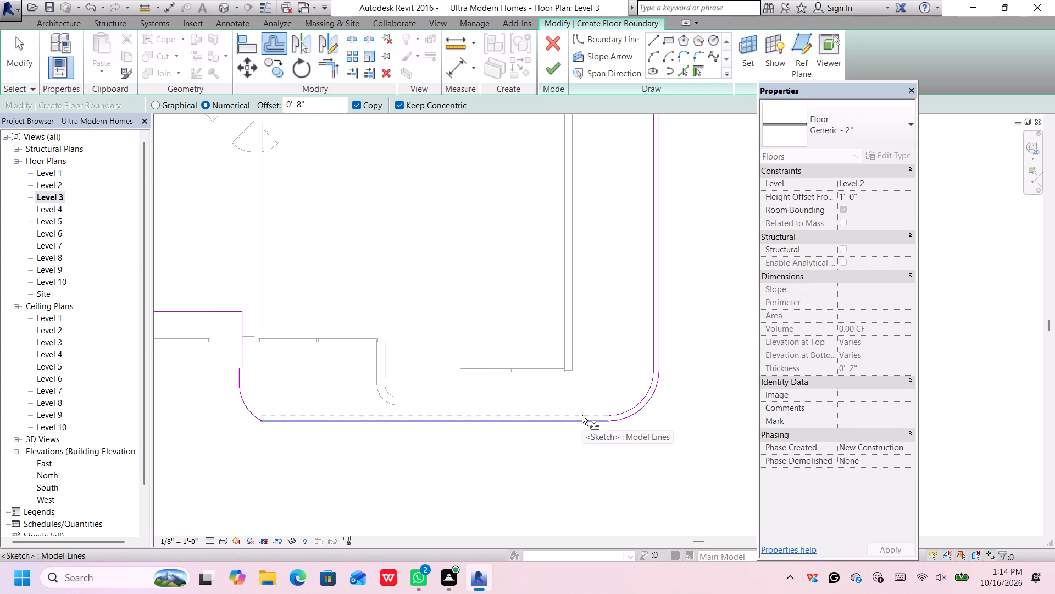
click(582, 415)
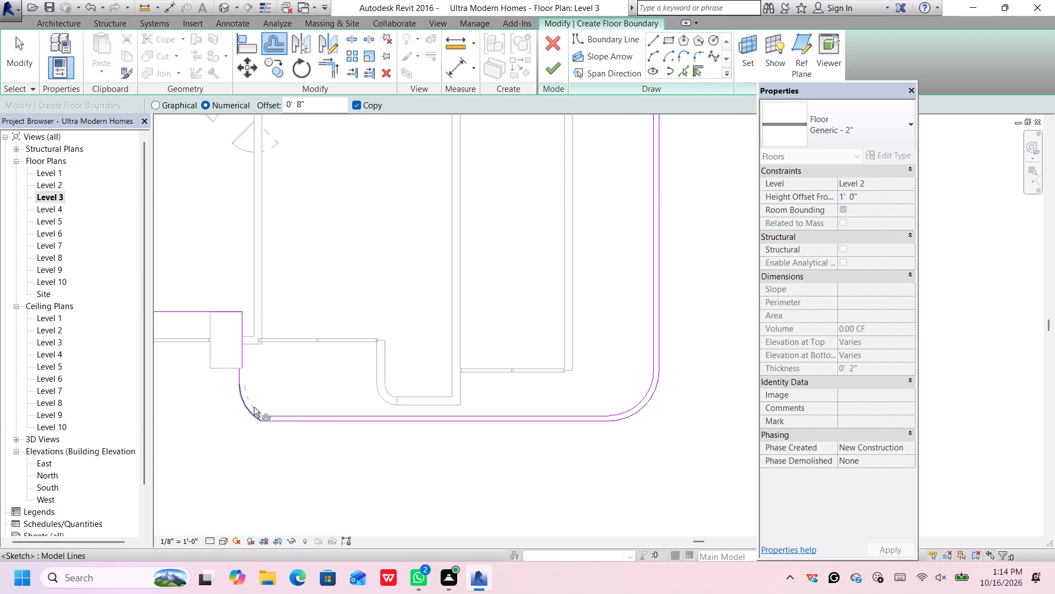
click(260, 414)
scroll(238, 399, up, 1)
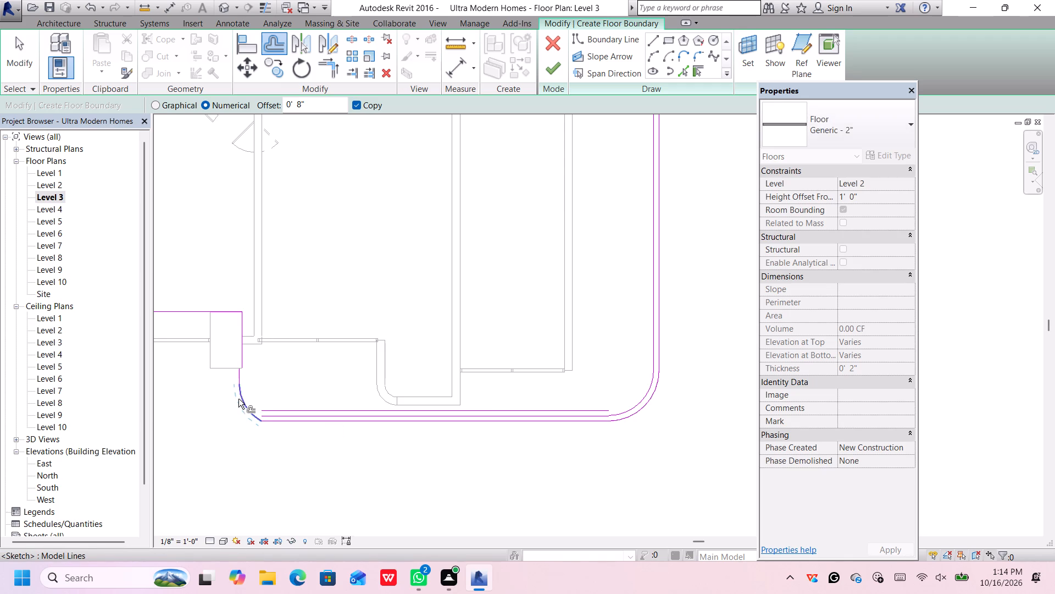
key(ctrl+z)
Offset copies of the arc at the south edge's west end and the short vertical line below the east pillar inward by 8".
scroll(251, 411, up, 1)
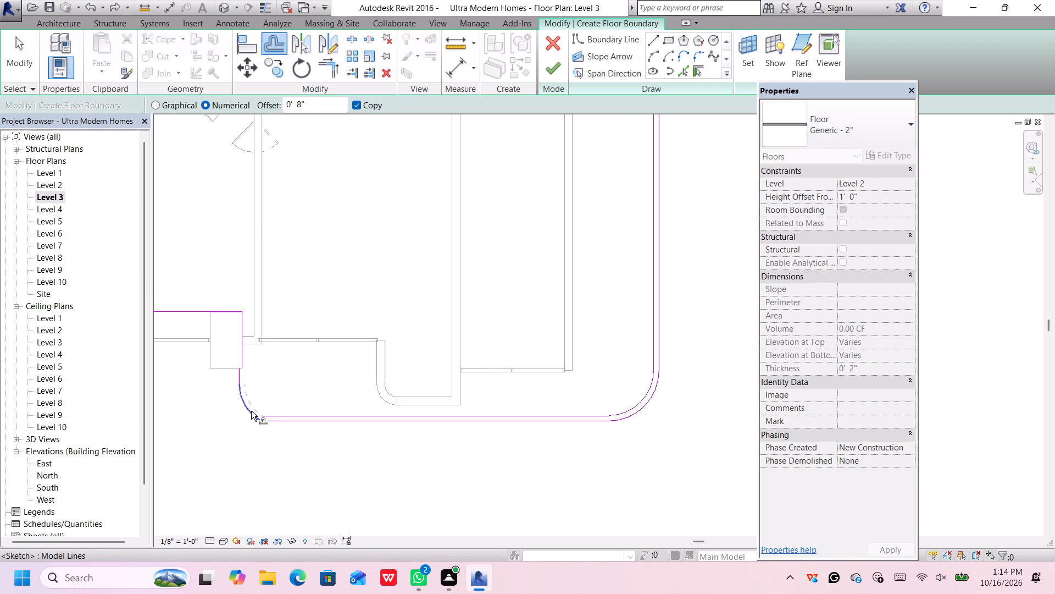
click(251, 411)
click(238, 372)
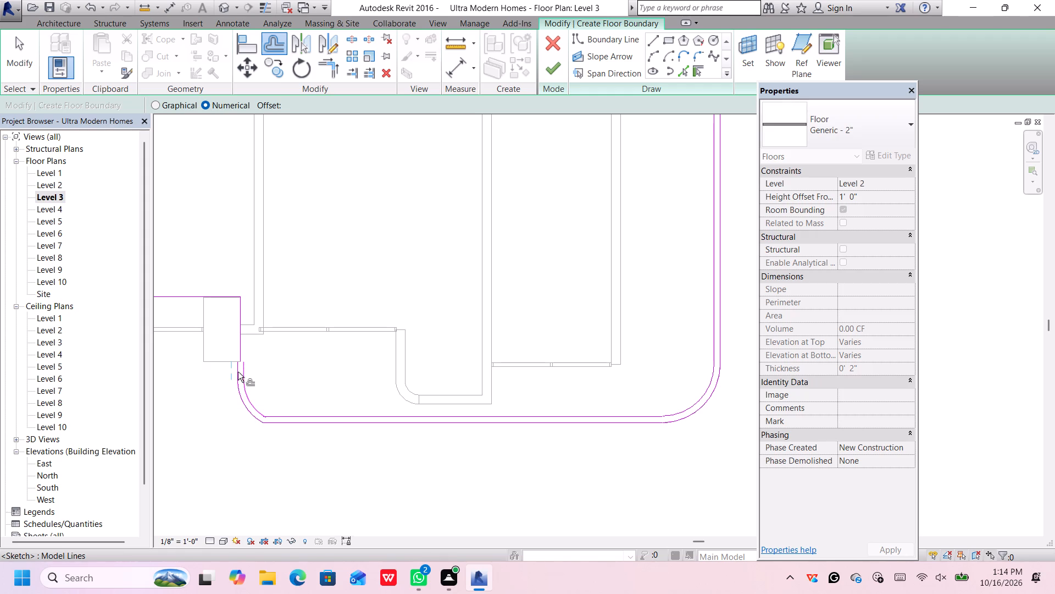
scroll(244, 361, up, 5)
scroll(245, 361, down, 5)
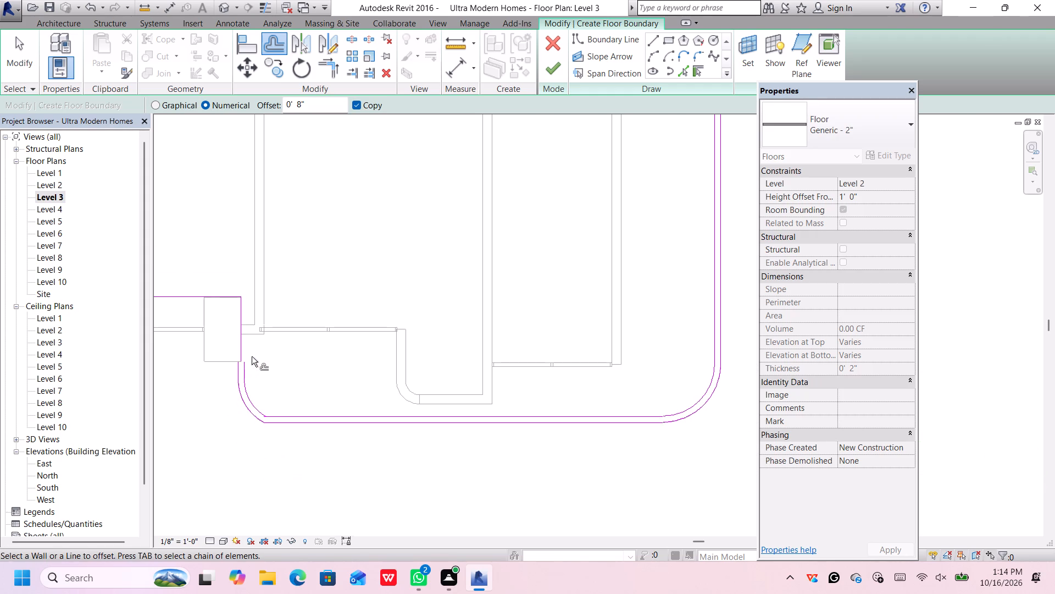
Undo all the 8" inward offset copies of the floor boundary, along with the closing line up the west edge.
scroll(293, 381, down, 6)
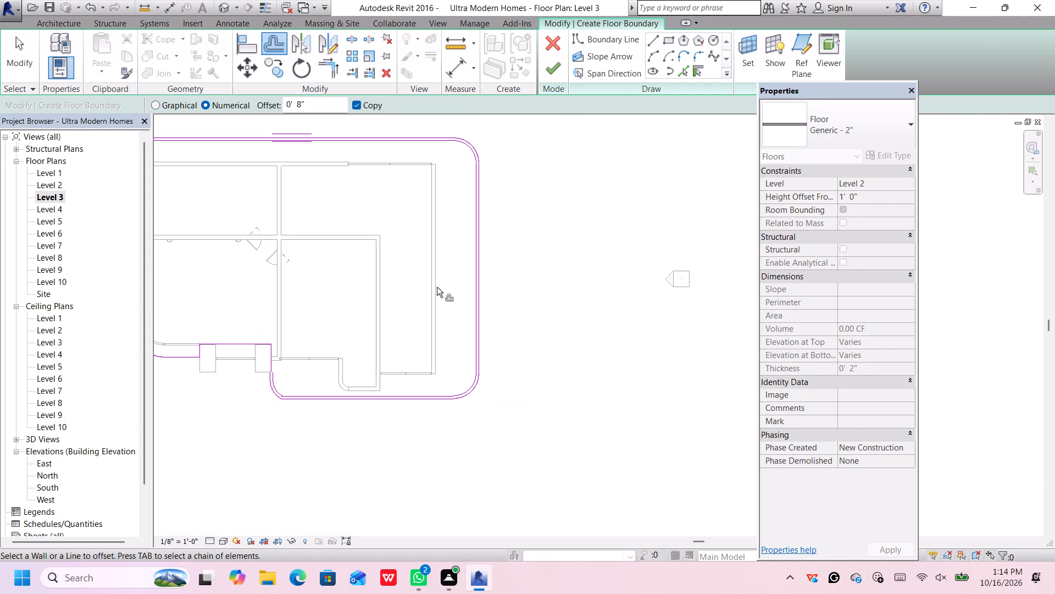
scroll(494, 310, down, 5)
scroll(367, 294, up, 5)
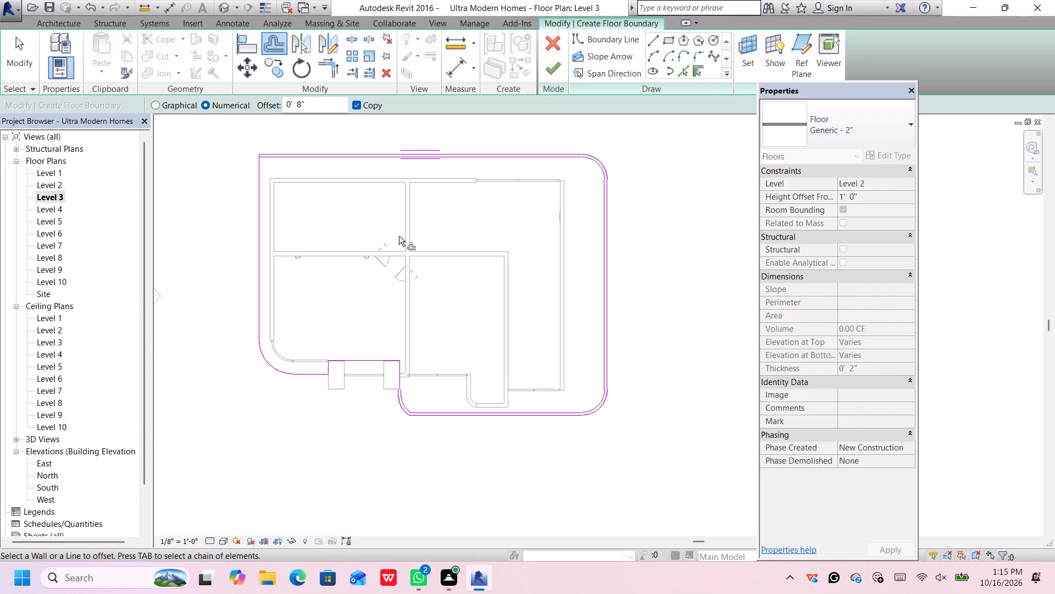
key(ctrl+z)
key(ctrl+z)
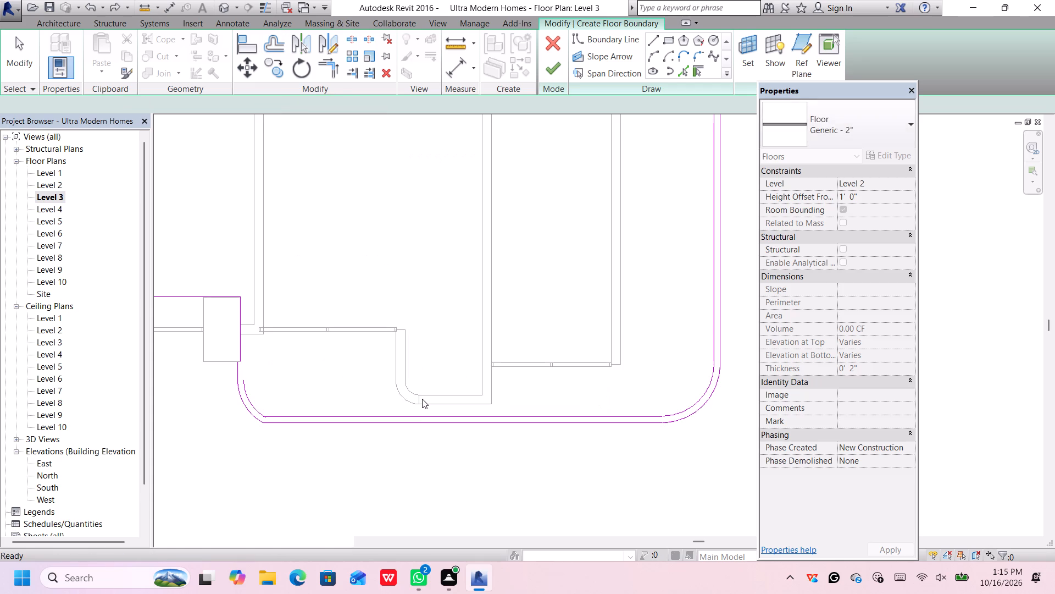
key(ctrl+z)
key(ctrl+z)
key(ctrl+z)
key(ctrl+z)
key(ctrl+z)
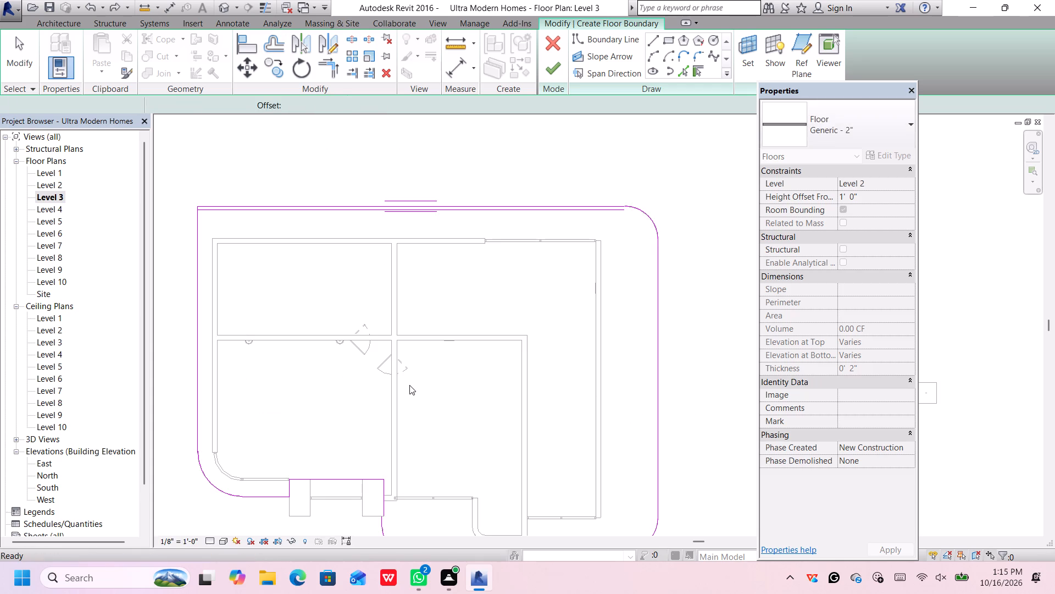
key(ctrl+z)
Restart the numerical Offset tool with copying enabled and set the offset distance to 4".
scroll(426, 497, up, 3)
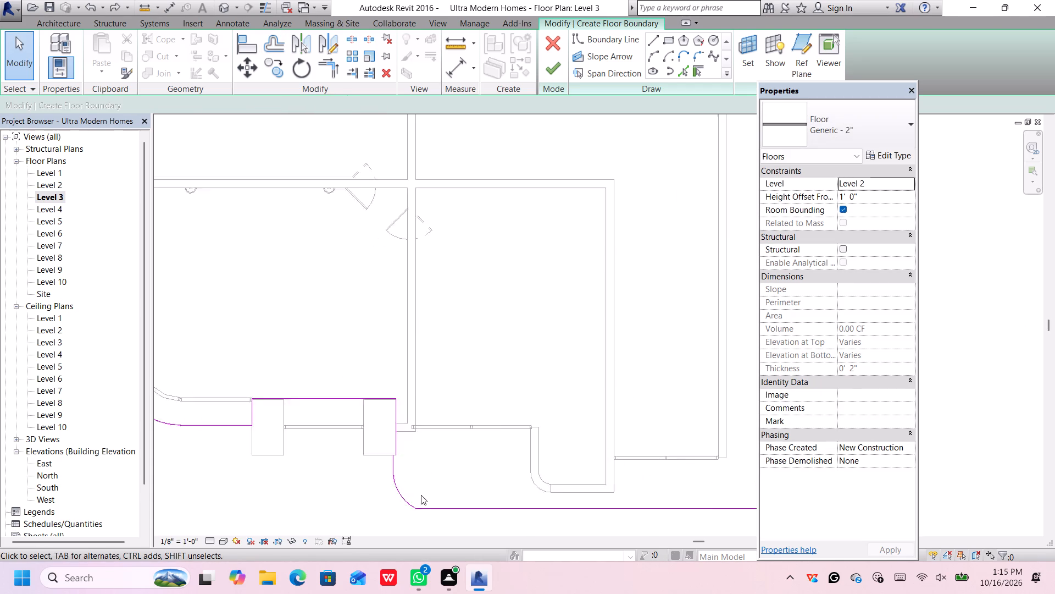
scroll(421, 495, up, 7)
scroll(372, 375, up, 5)
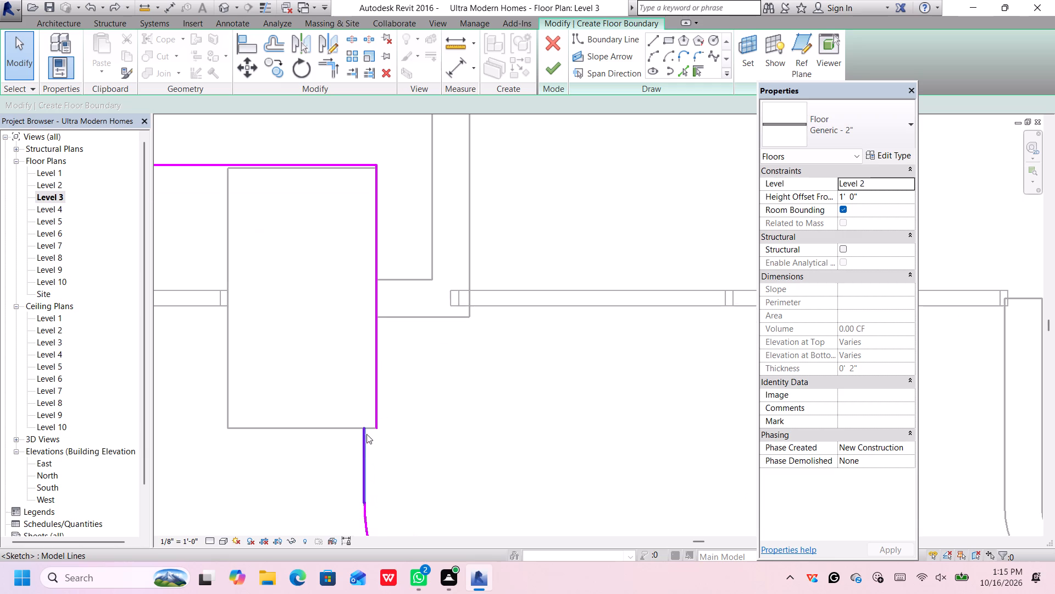
scroll(374, 426, down, 5)
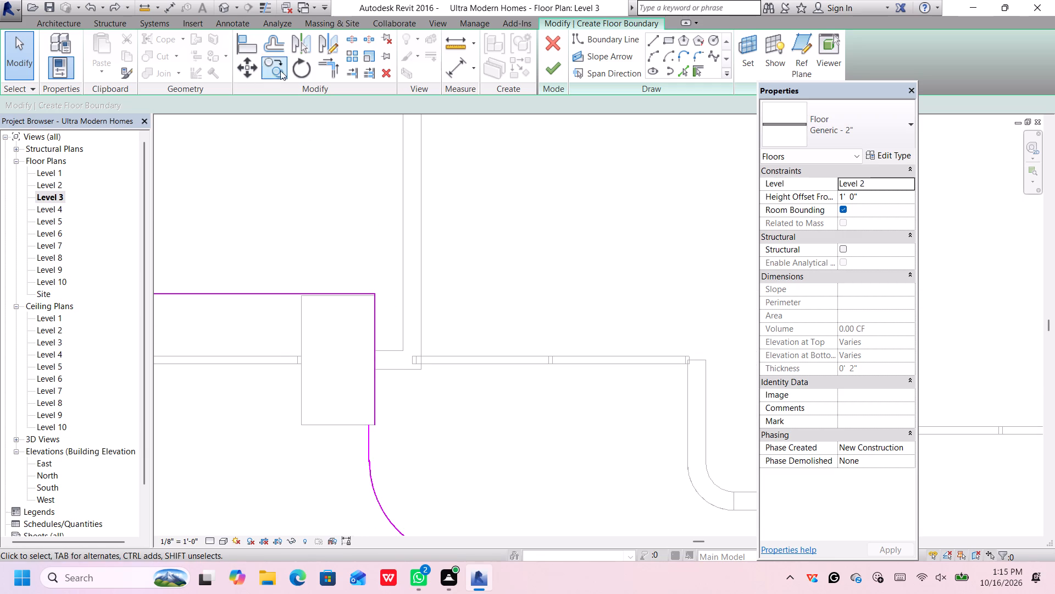
click(276, 46)
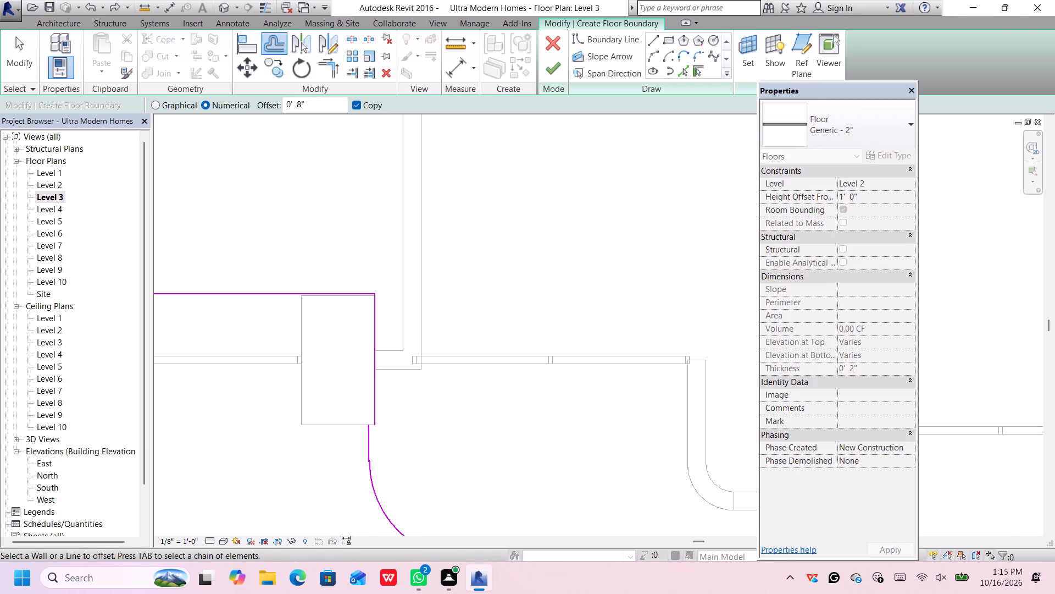
click(317, 110)
text(]])
key(BackSpace)
key(BackSpace)
key(BackSpace)
key(BackSpace)
key(BackSpace)
key(BackSpace)
key(BackSpace)
key(BackSpace)
key(BackSpace)
key(BackSpace)
key(BackSpace)
key(BackSpace)
text(4")
key(Return)
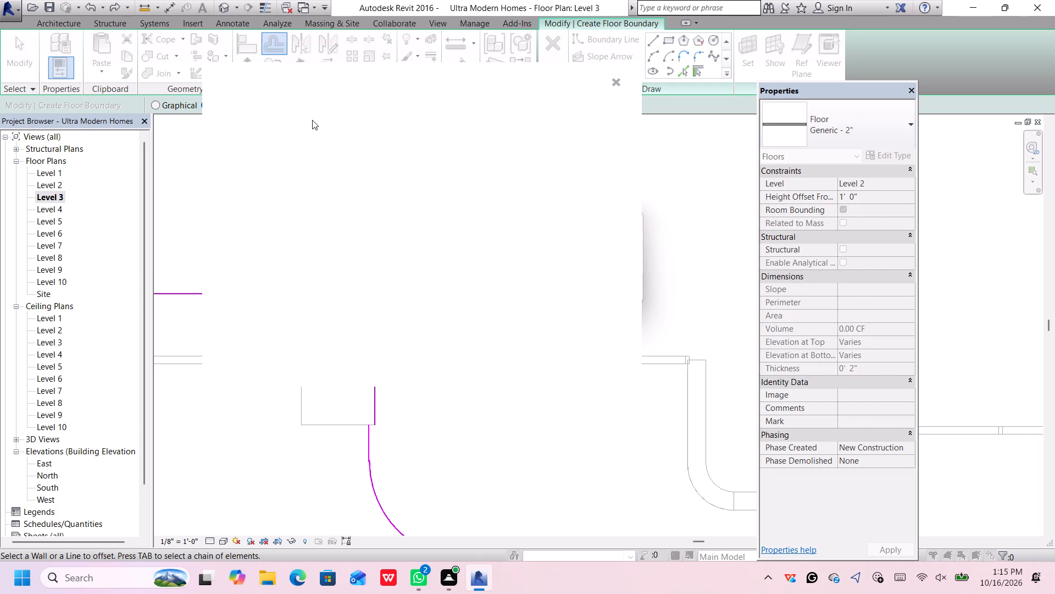
click(620, 81)
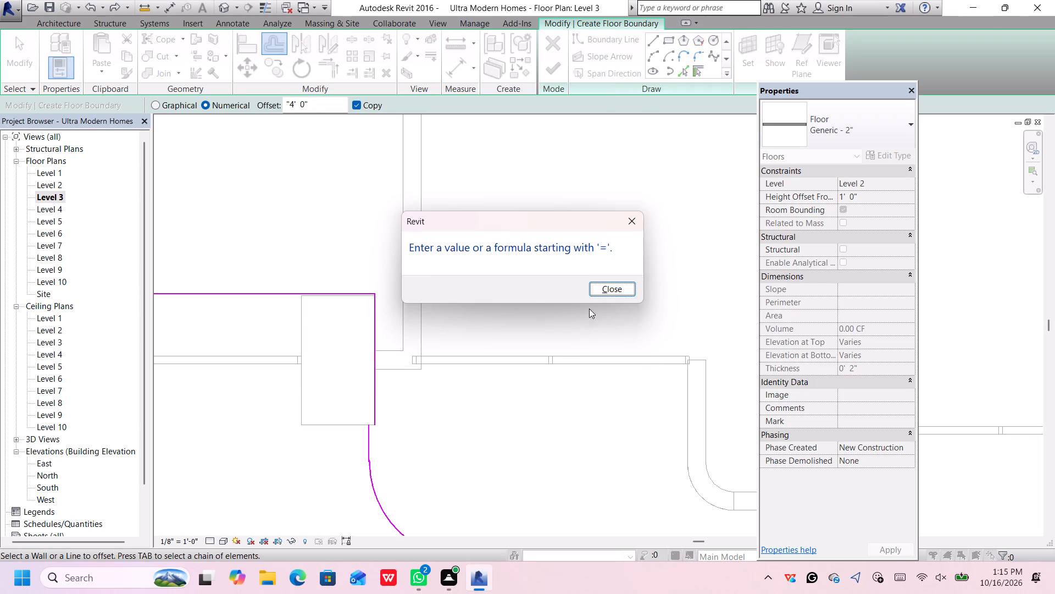
click(610, 293)
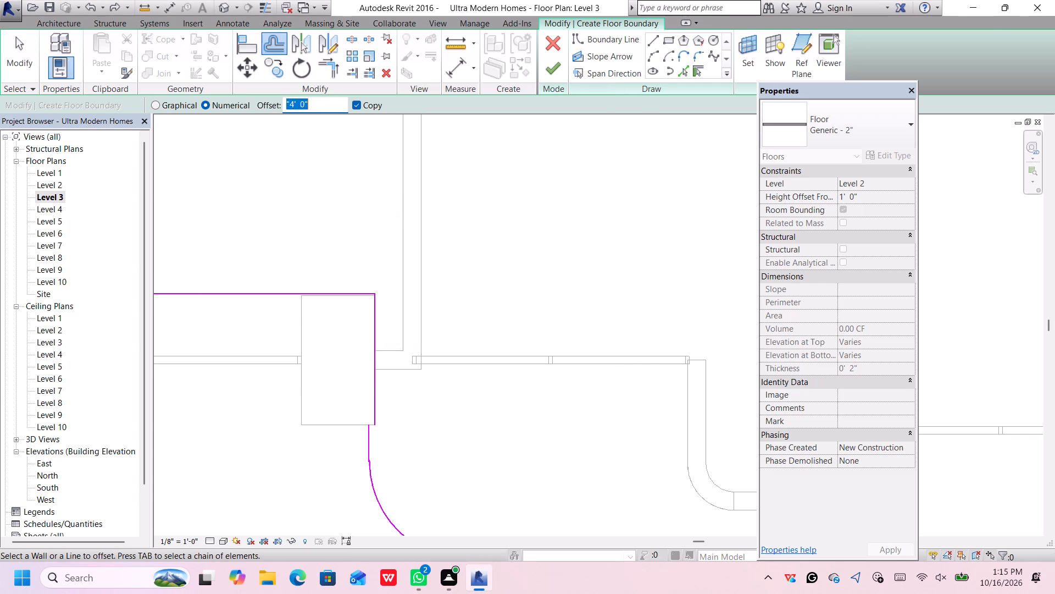
click(300, 101)
key(BackSpace)
key(BackSpace)
key(BackSpace)
key(BackSpace)
key(BackSpace)
key(BackSpace)
key(BackSpace)
key(BackSpace)
key(BackSpace)
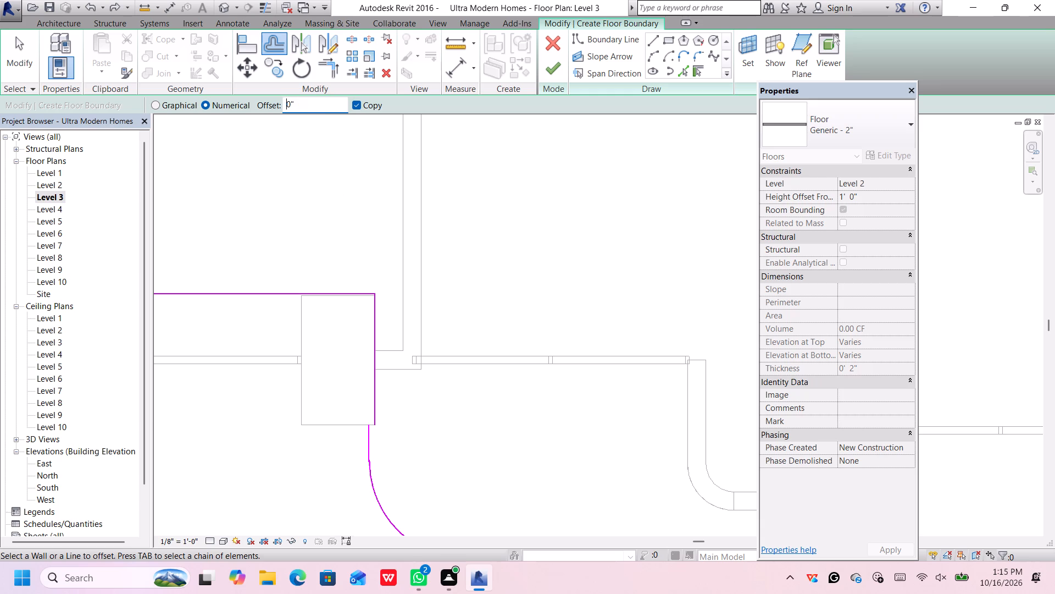
key(4)
click(337, 106)
key(BackSpace)
key(BackSpace)
key(BackSpace)
key(BackSpace)
key(BackSpace)
key(BackSpace)
key(BackSpace)
key(BackSpace)
key(BackSpace)
text(4")
key(Return)
Offset copies of the short vertical line below the east pillar and the adjoining arc at the south edge's west end inward by 4".
scroll(356, 323, down, 1)
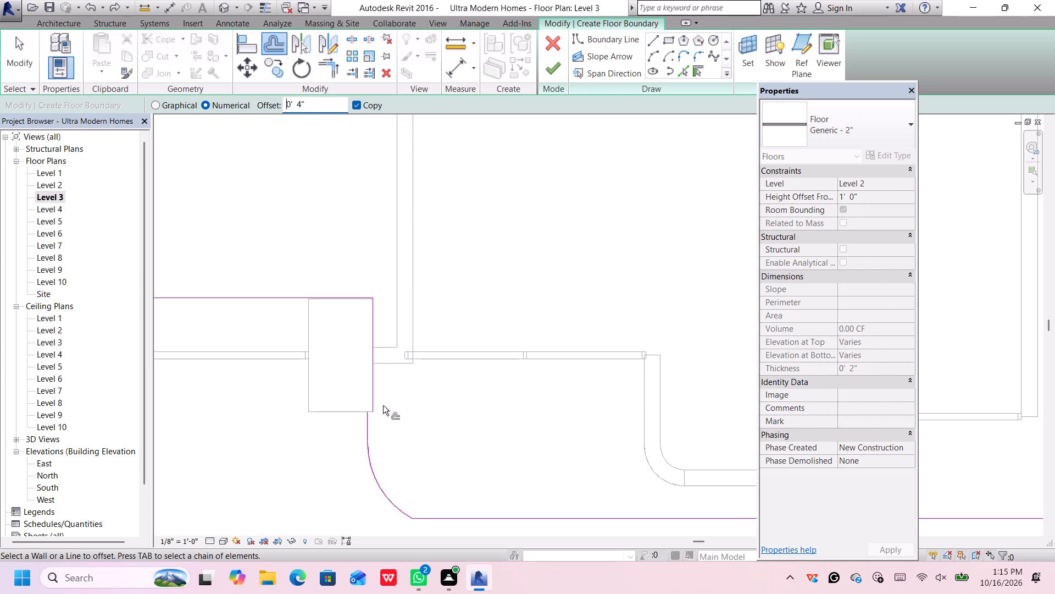
middle_drag(372, 439, 371, 432)
scroll(369, 418, up, 1)
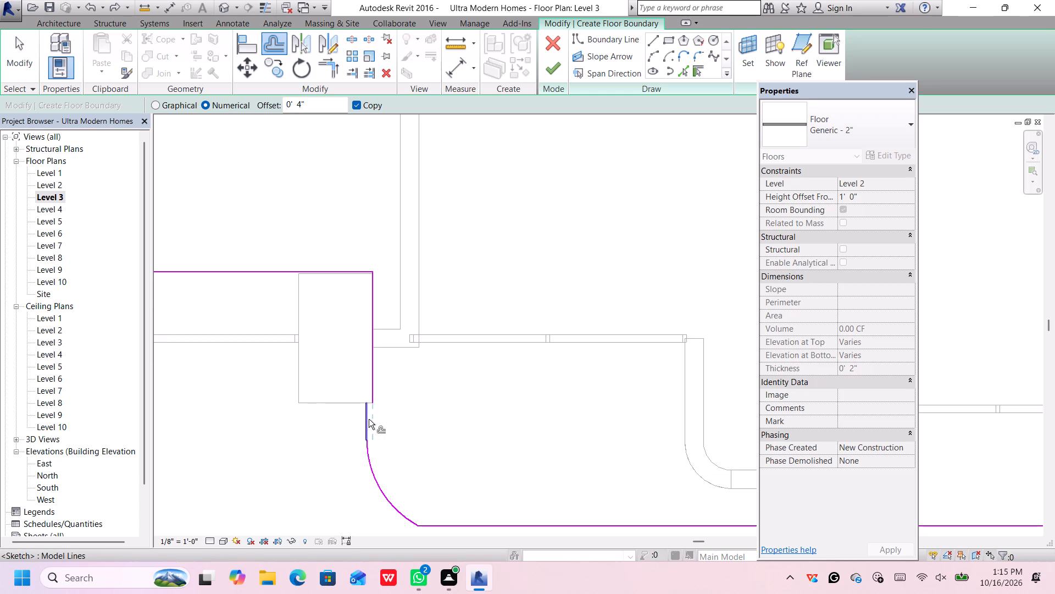
click(369, 419)
click(369, 453)
scroll(374, 455, down, 5)
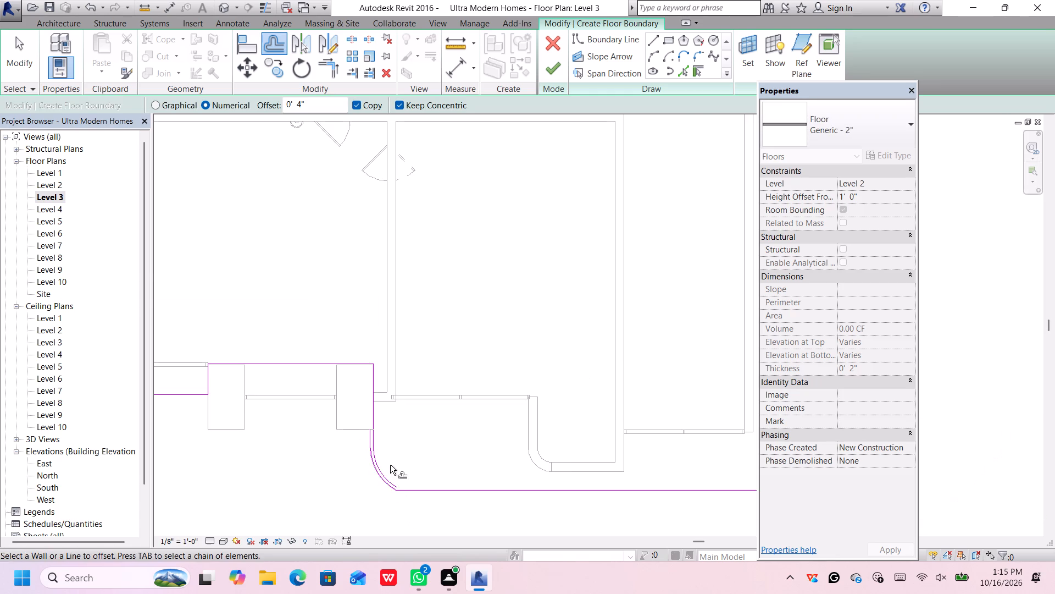
scroll(424, 497, up, 2)
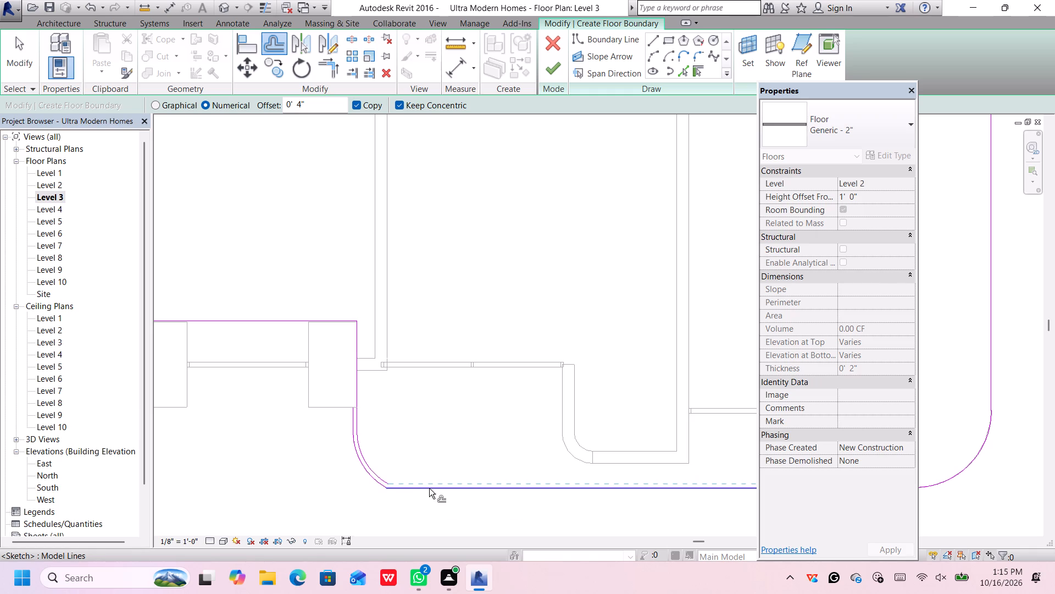
Offset copies of the straight south boundary line and the southeast corner arc inward by 4".
click(429, 488)
scroll(479, 483, down, 6)
scroll(605, 477, up, 1)
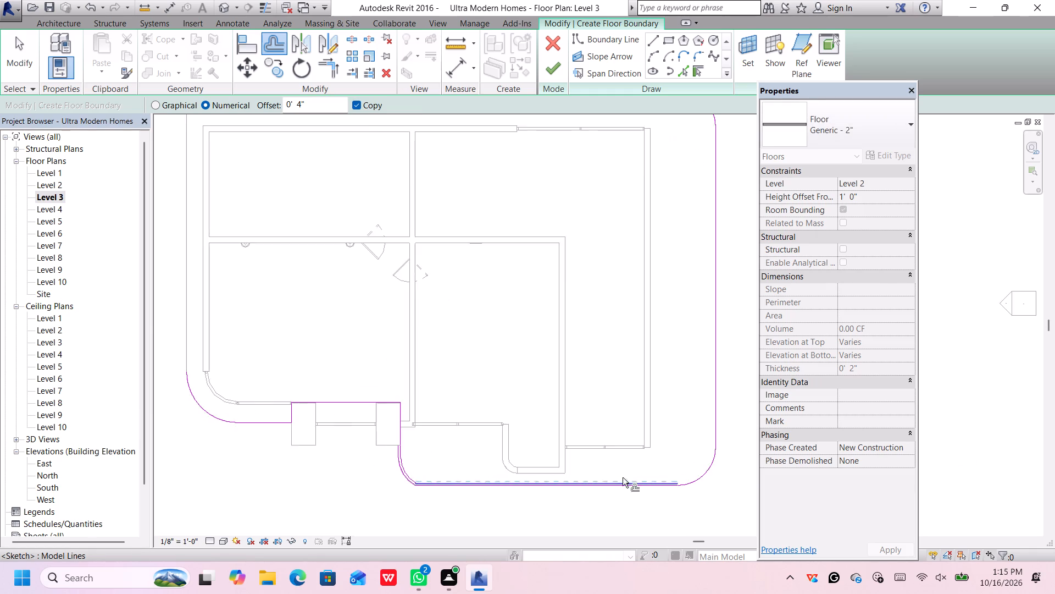
scroll(623, 477, up, 2)
click(707, 471)
scroll(725, 430, down, 1)
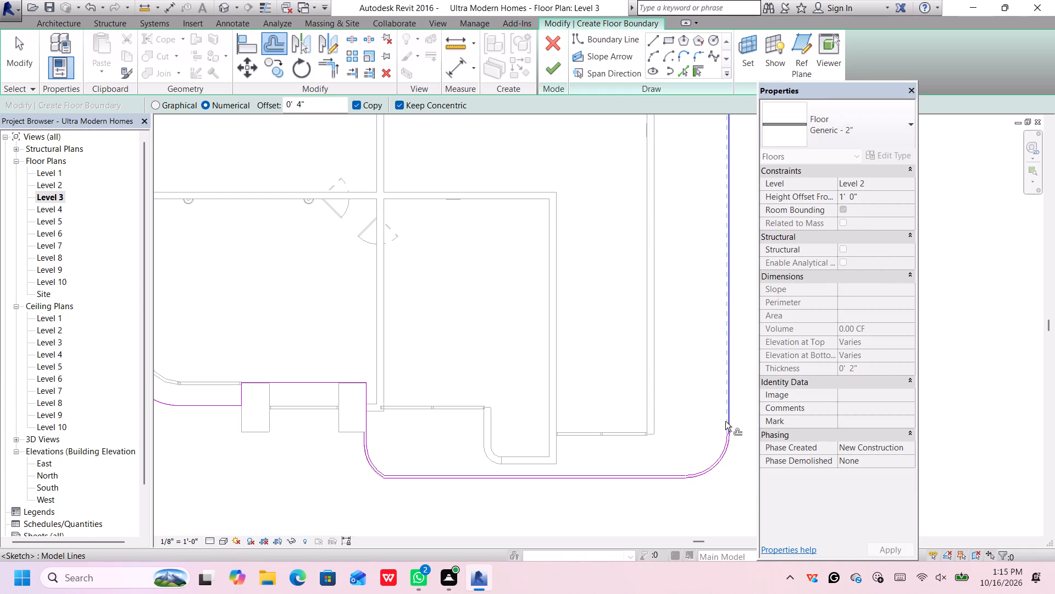
Offset copies of the east boundary line, the northeast corner arc and the north boundary line inward by 4".
click(726, 409)
scroll(673, 340, down, 5)
scroll(664, 122, up, 4)
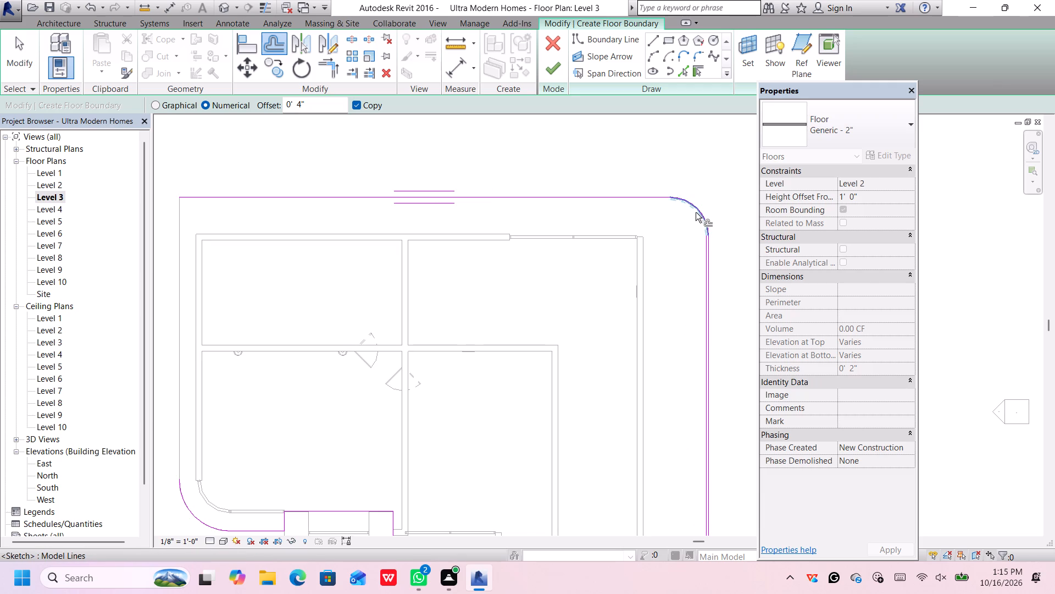
click(696, 212)
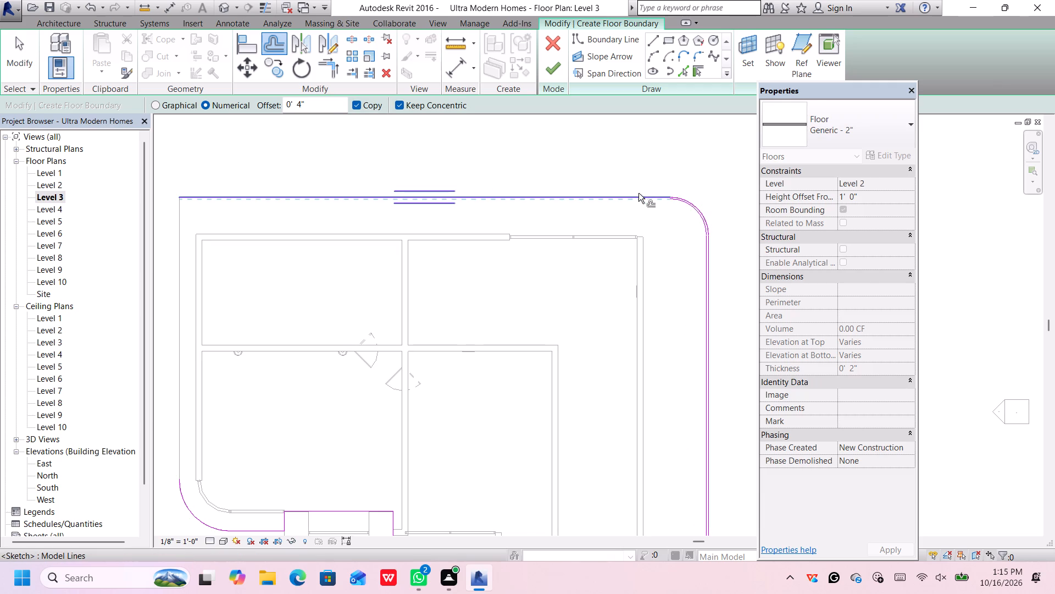
click(642, 198)
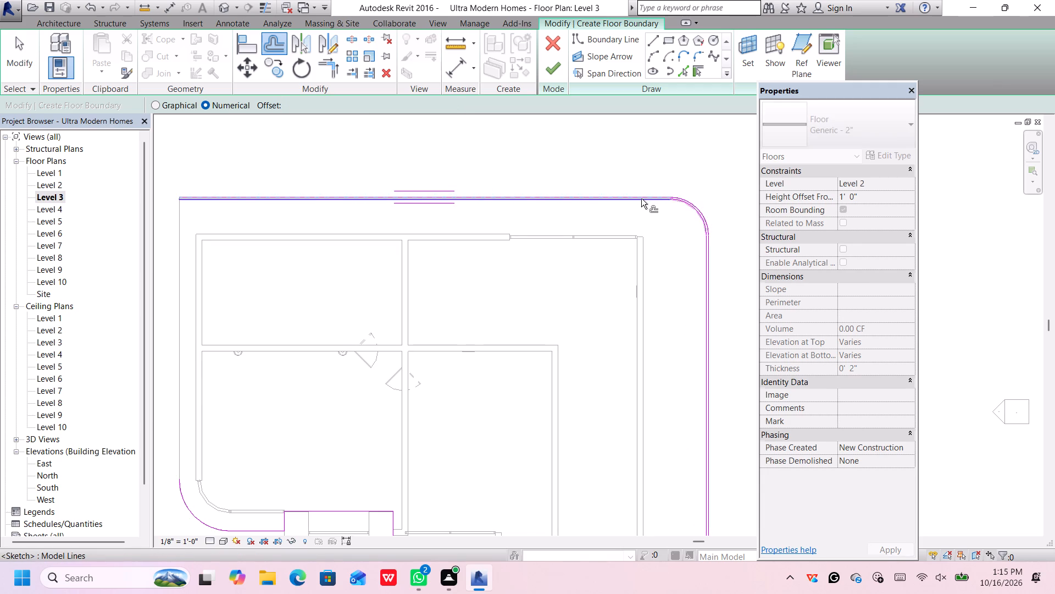
scroll(514, 228, down, 3)
scroll(262, 249, up, 2)
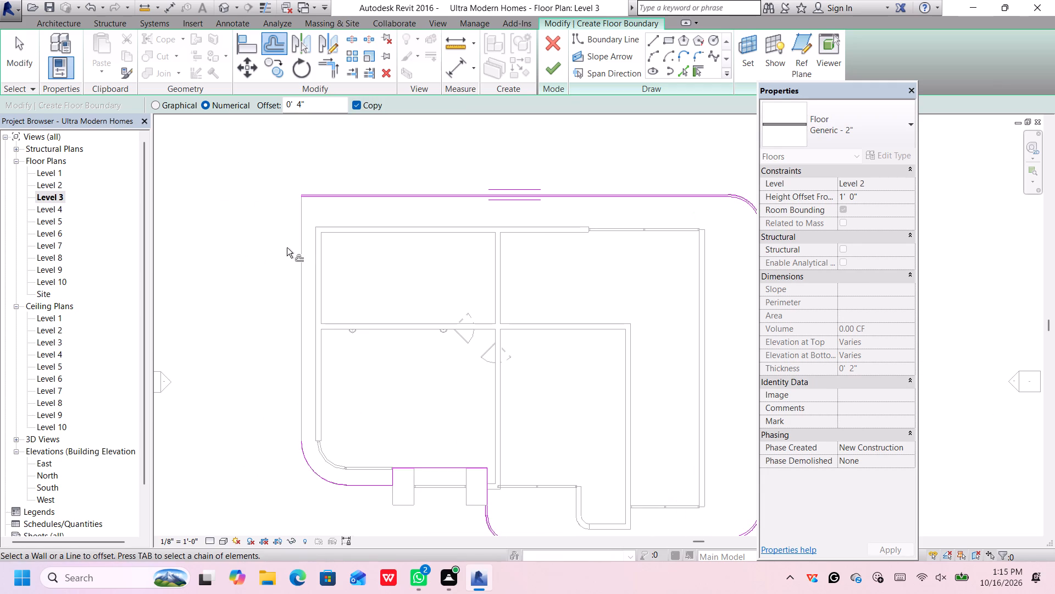
Offset copies of the rounded southwest corner arc and the short horizontal line reaching the west pillar inward by 4".
scroll(297, 269, up, 2)
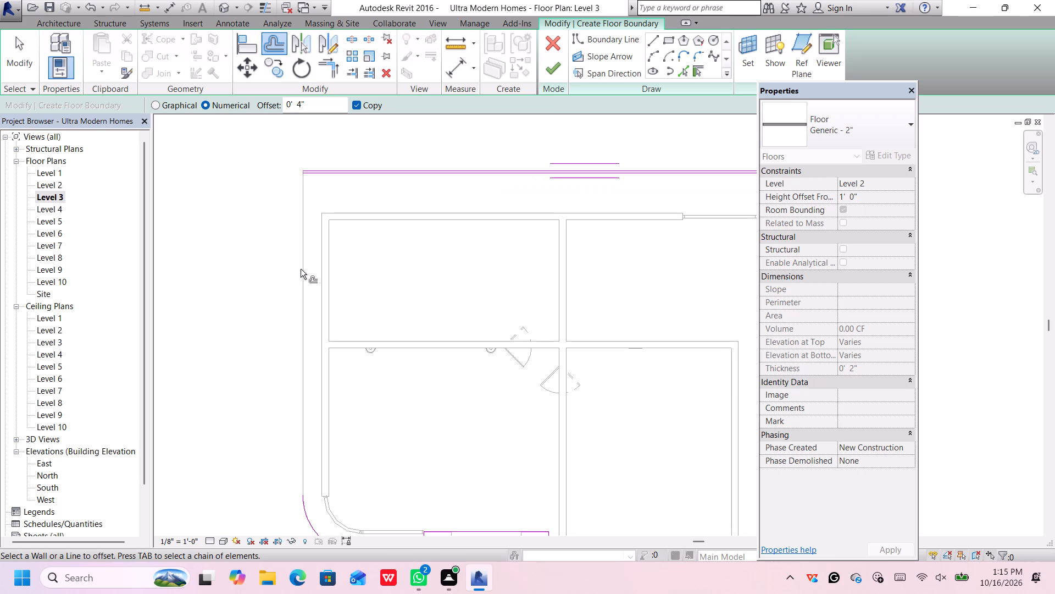
scroll(302, 268, up, 1)
scroll(302, 222, down, 6)
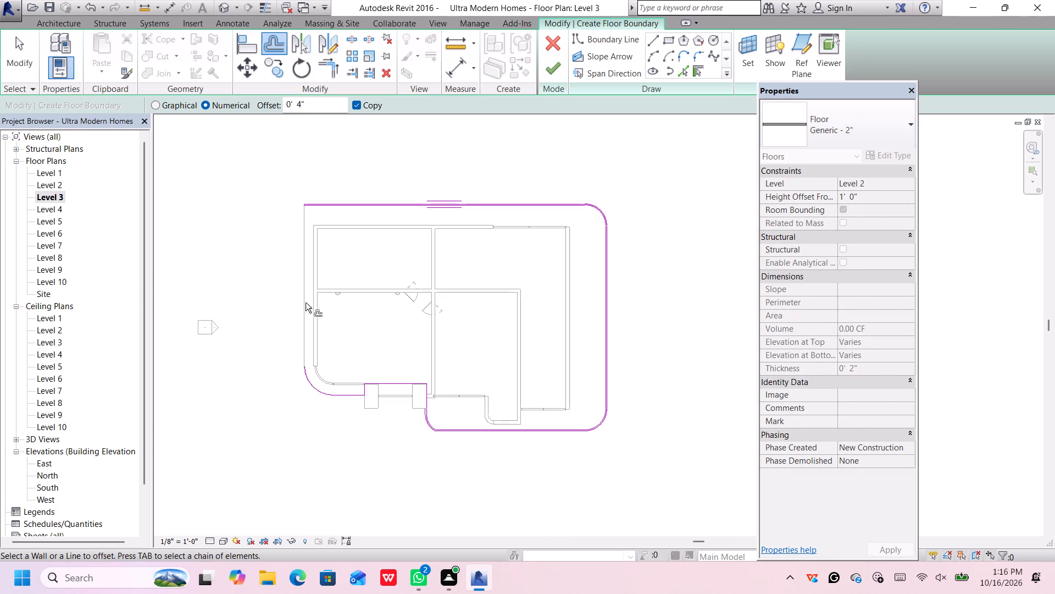
scroll(311, 389, up, 3)
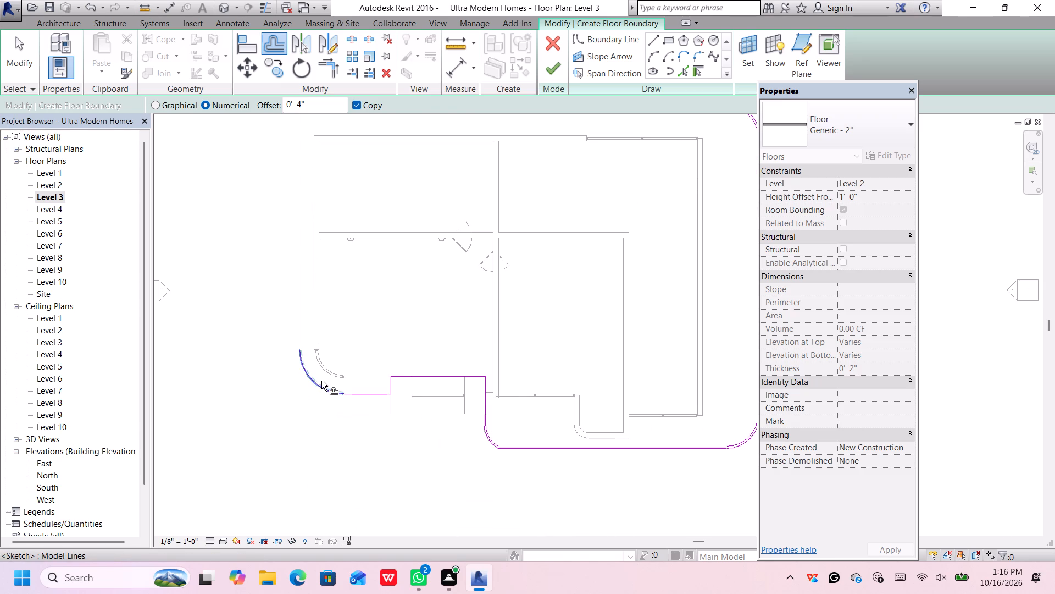
click(321, 381)
scroll(337, 356, down, 4)
scroll(359, 372, up, 2)
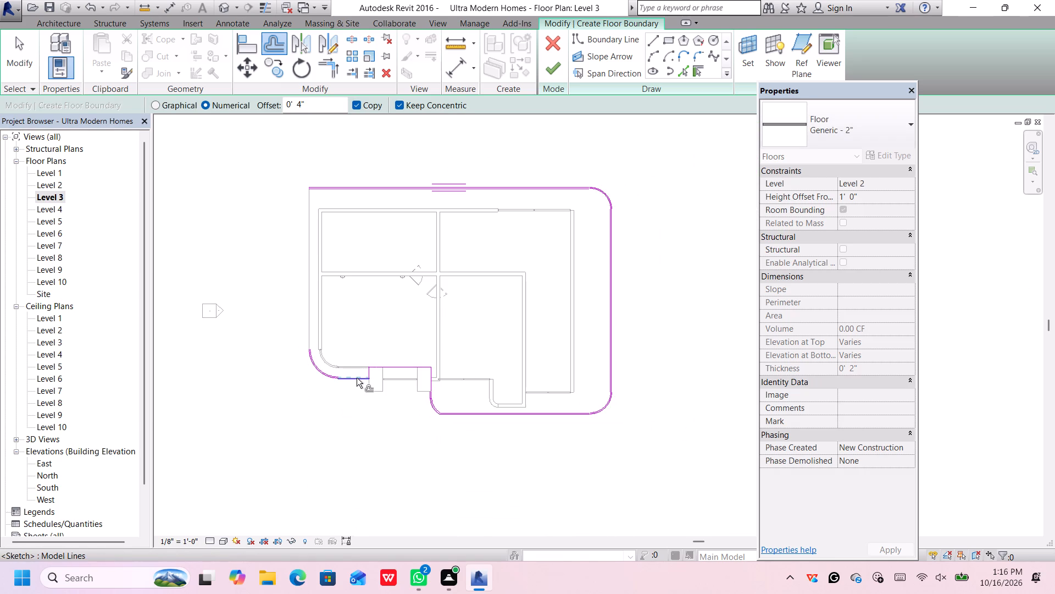
scroll(357, 378, up, 4)
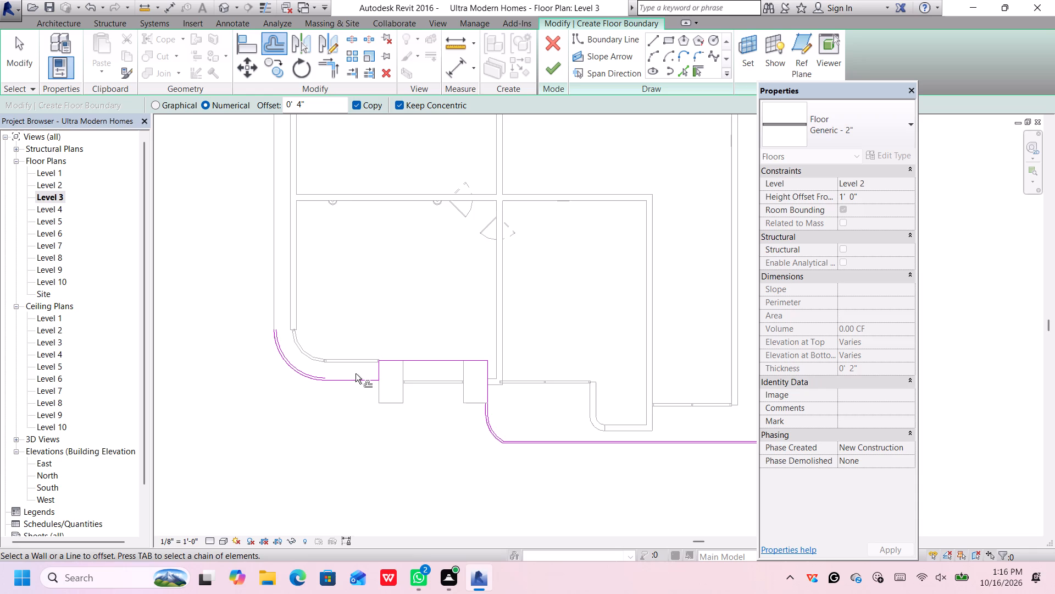
click(353, 381)
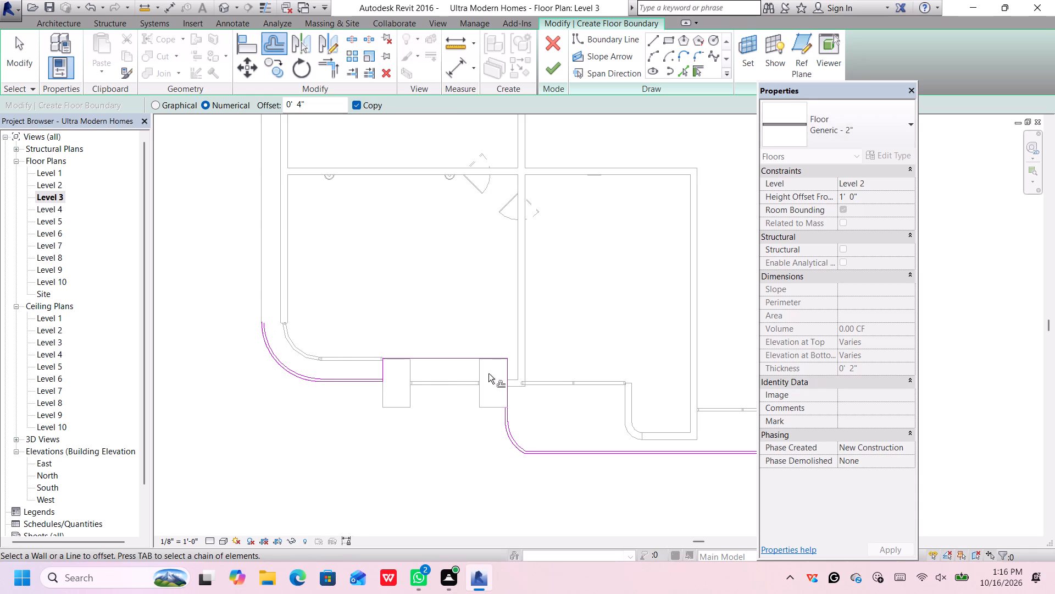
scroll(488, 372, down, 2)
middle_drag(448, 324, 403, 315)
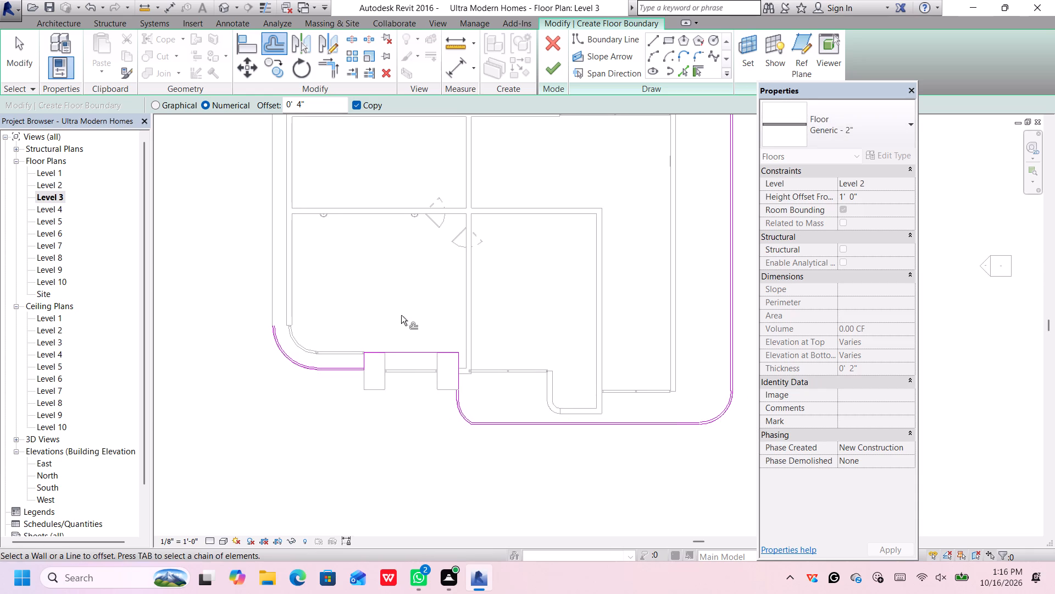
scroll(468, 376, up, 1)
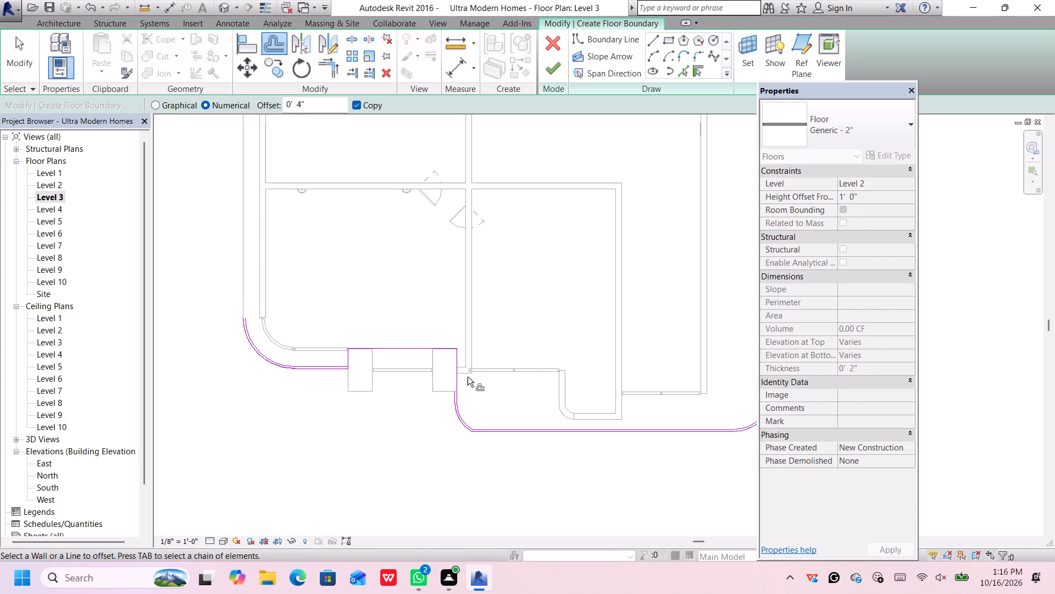
Draw a straight boundary line about 46' 10" long along the slab's west edge, from the northwest corner to the southwest arc.
middle_drag(327, 291, 334, 348)
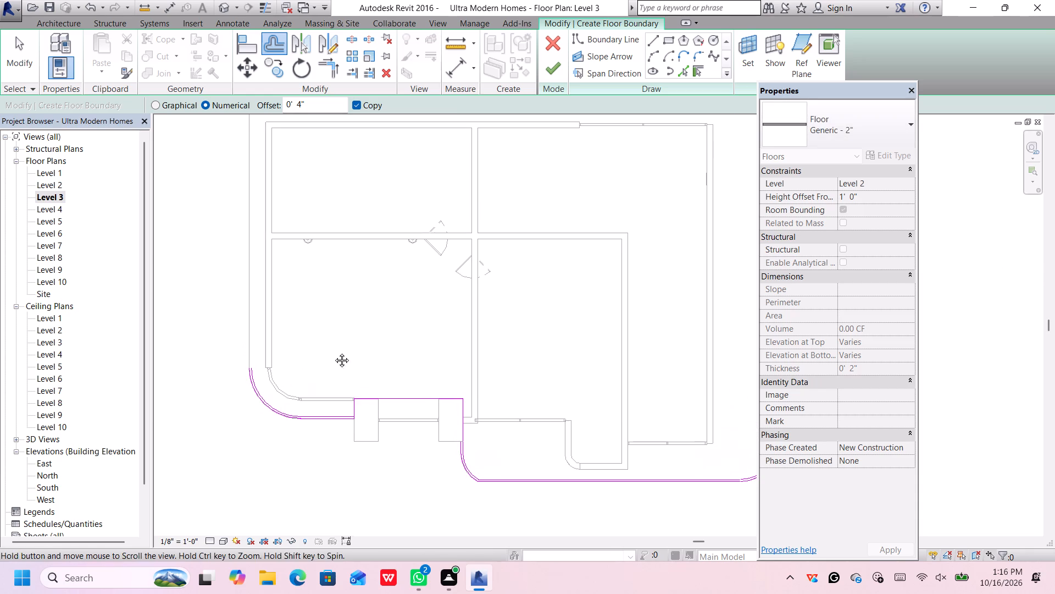
key(Escape)
scroll(352, 344, down, 5)
scroll(431, 221, up, 1)
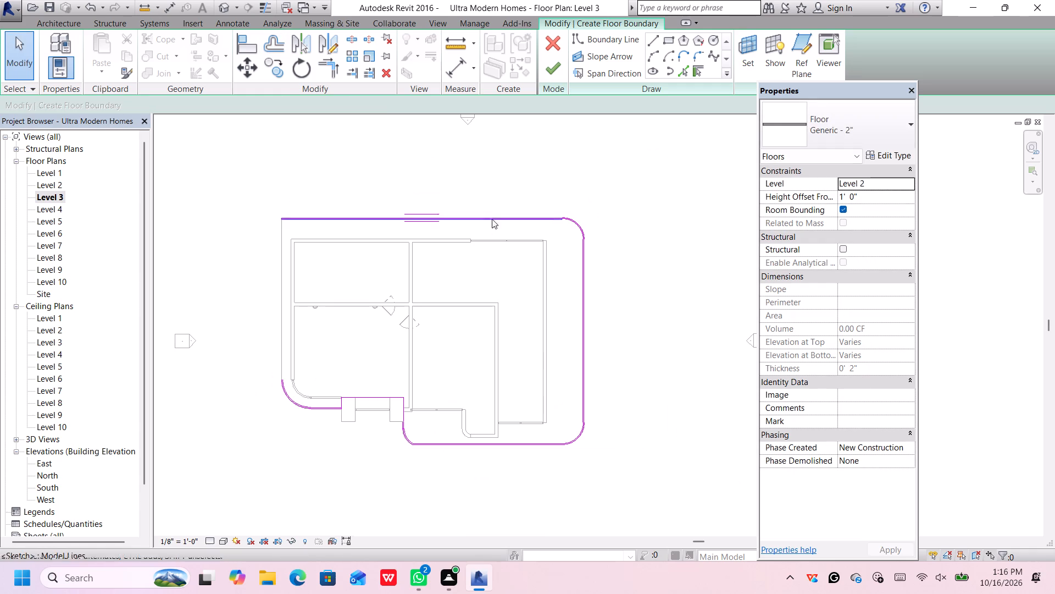
click(656, 37)
scroll(284, 226, up, 4)
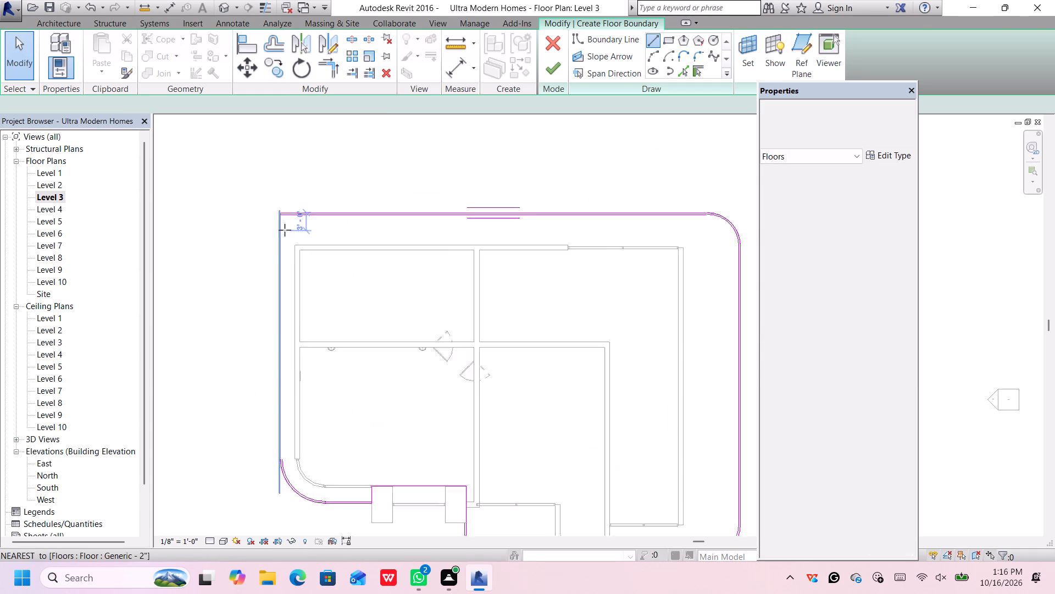
scroll(285, 230, up, 4)
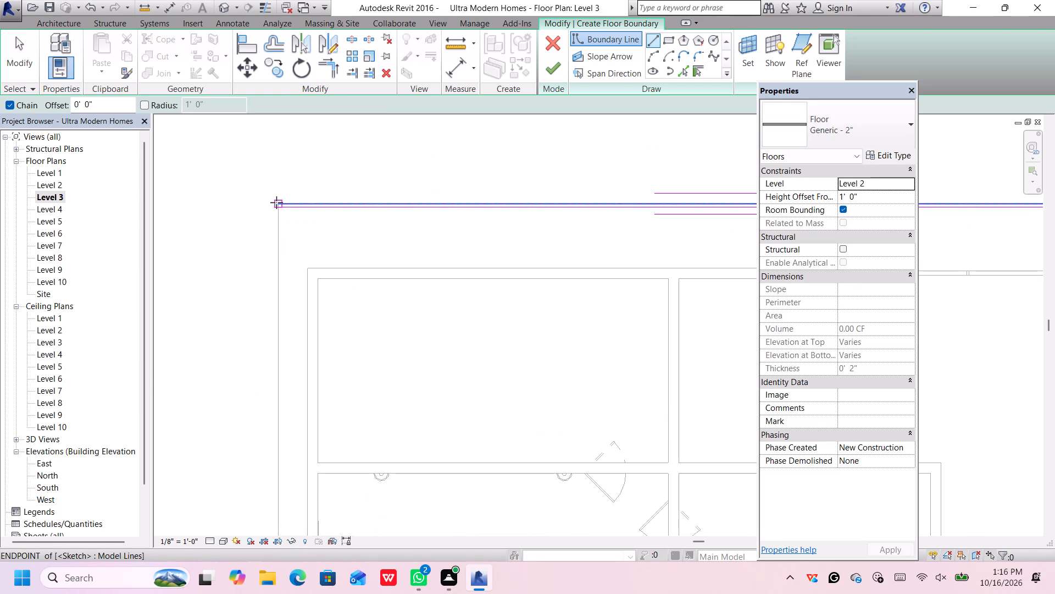
click(279, 204)
scroll(286, 307, down, 6)
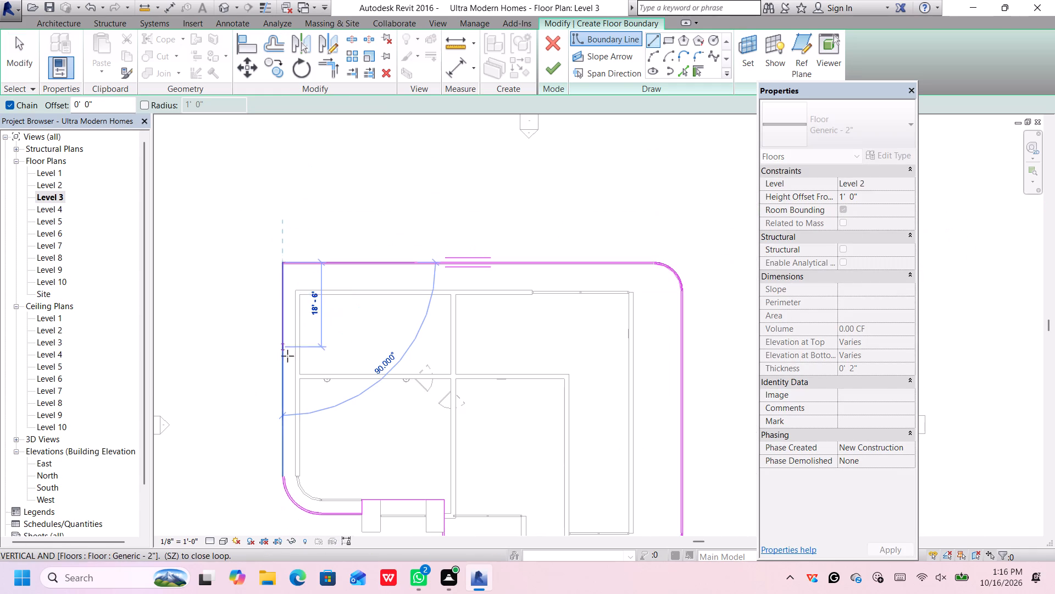
scroll(267, 463, up, 3)
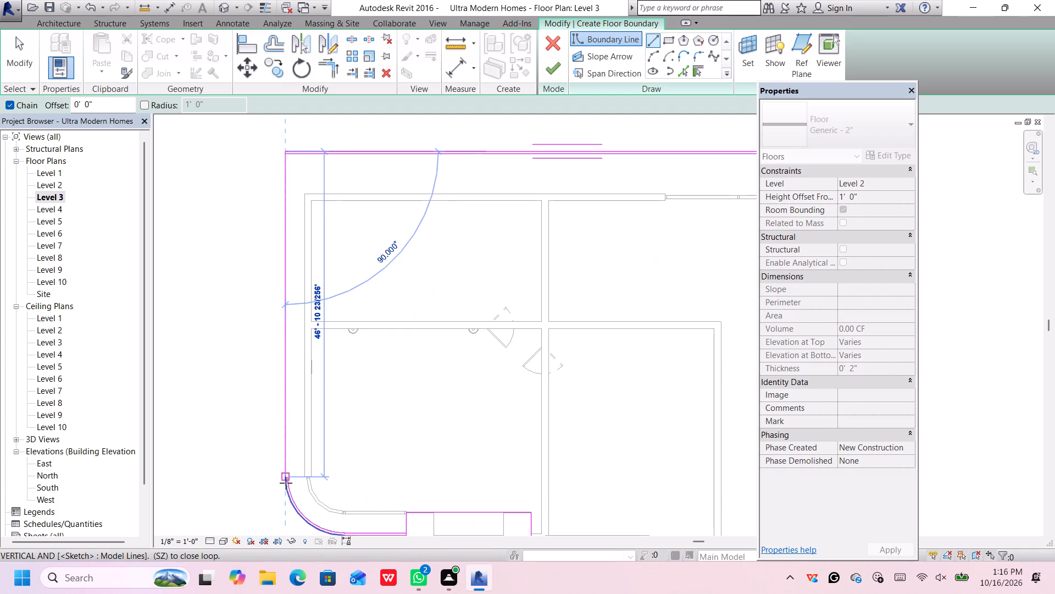
click(285, 478)
key(Escape)
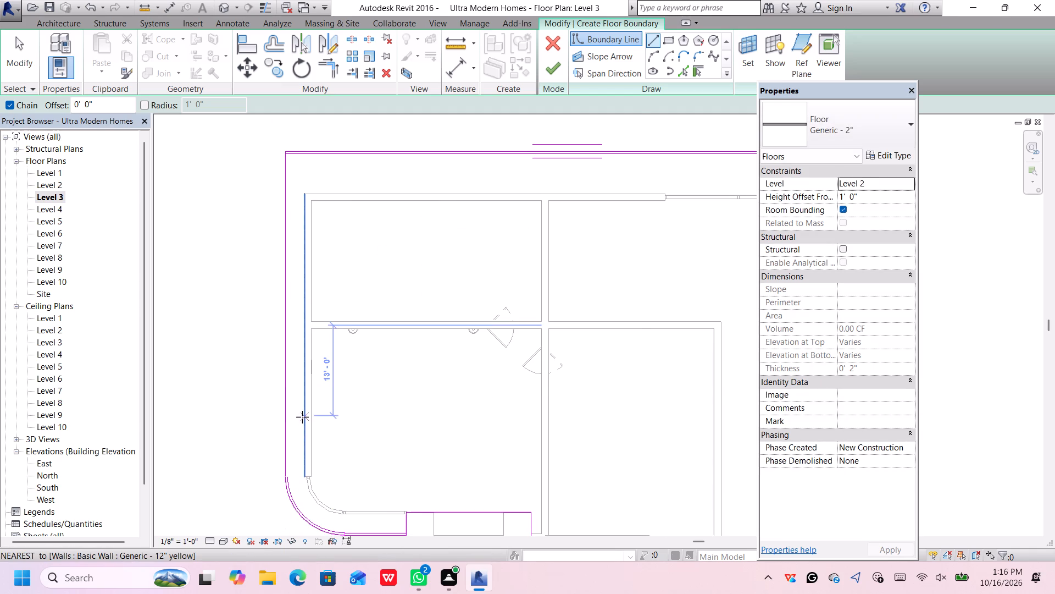
click(614, 80)
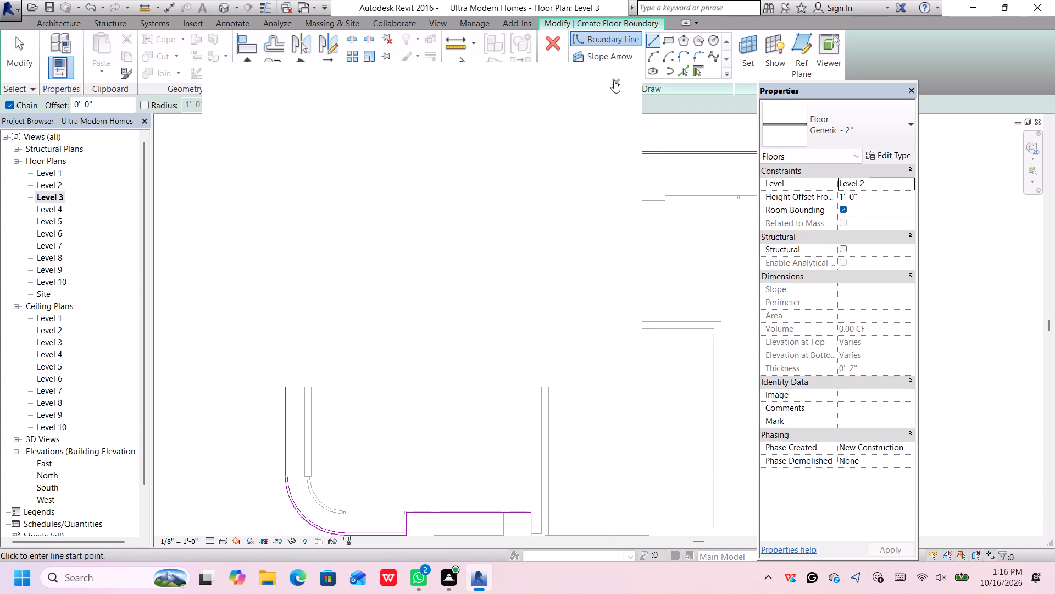
key(Escape)
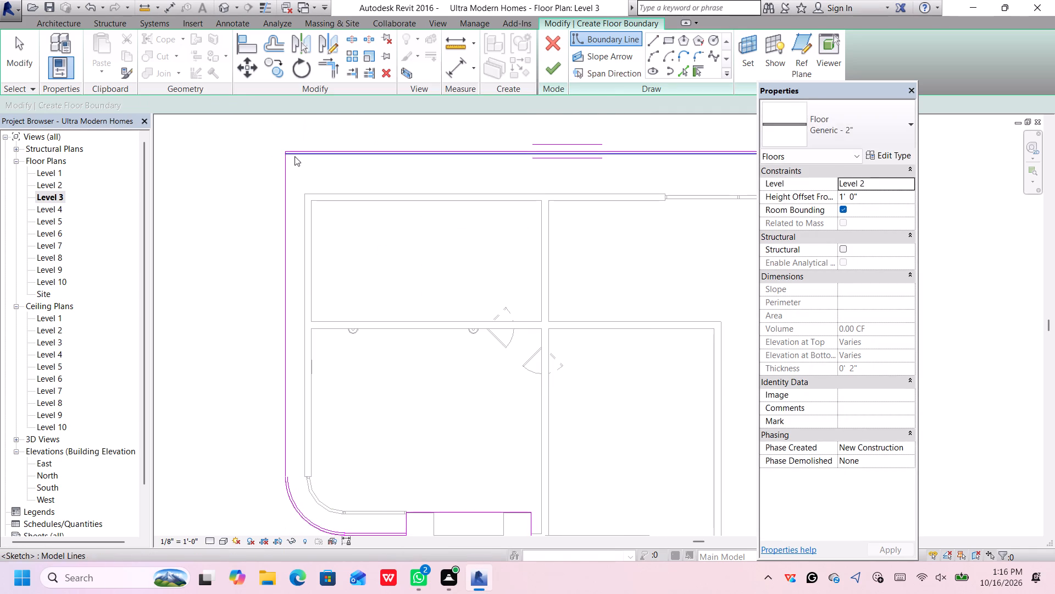
Offset a copy of the west boundary line inward by 4".
click(276, 40)
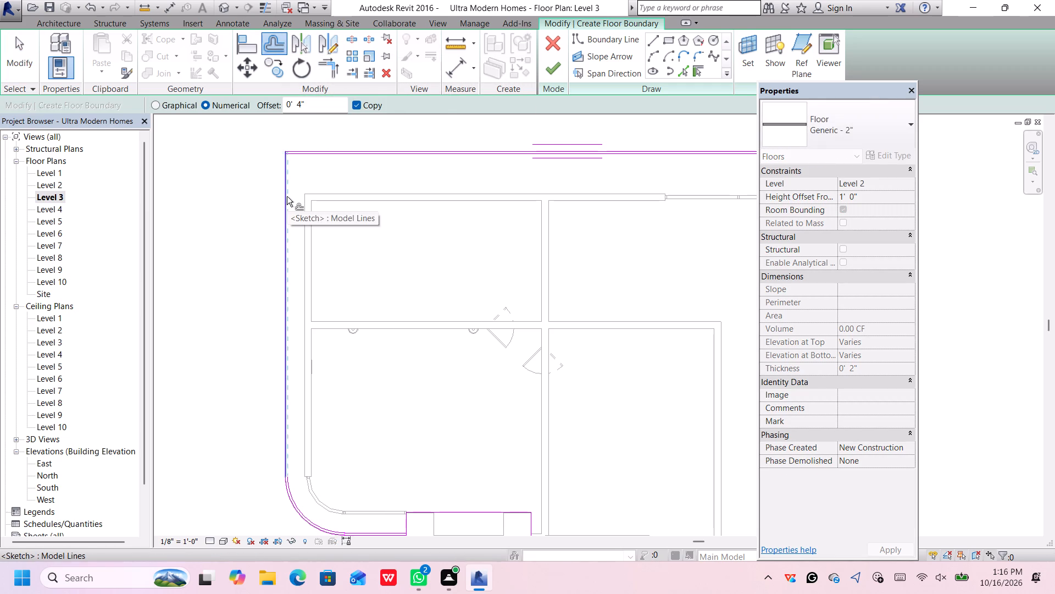
click(287, 196)
key(Escape)
Shorten the inner west and inner north boundary lines so their ends meet at the inner northwest corner.
scroll(295, 161, up, 9)
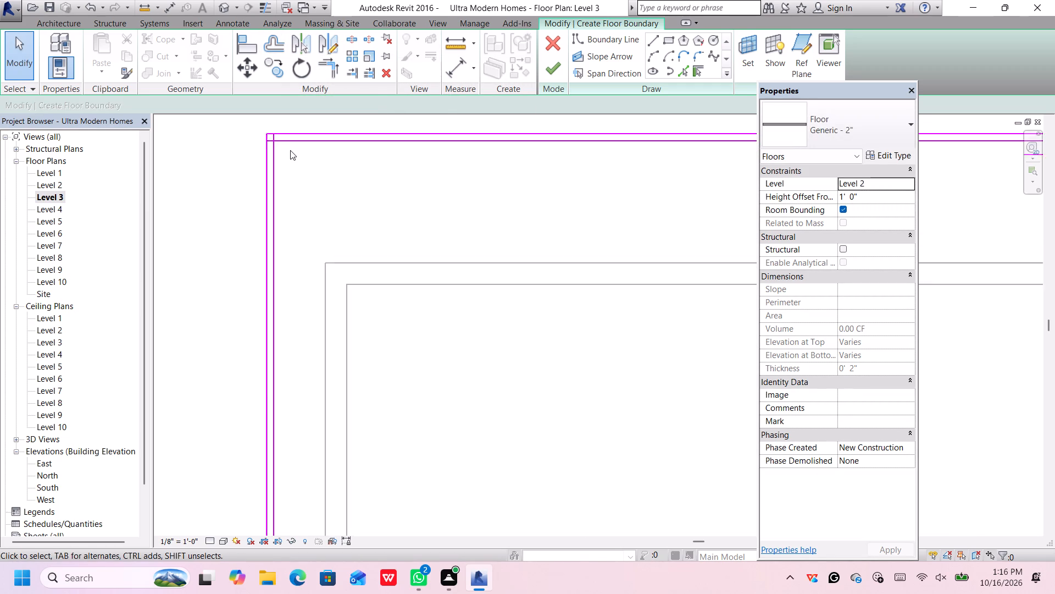
scroll(290, 150, up, 2)
key(Escape)
scroll(264, 139, up, 6)
middle_drag(264, 140, 263, 153)
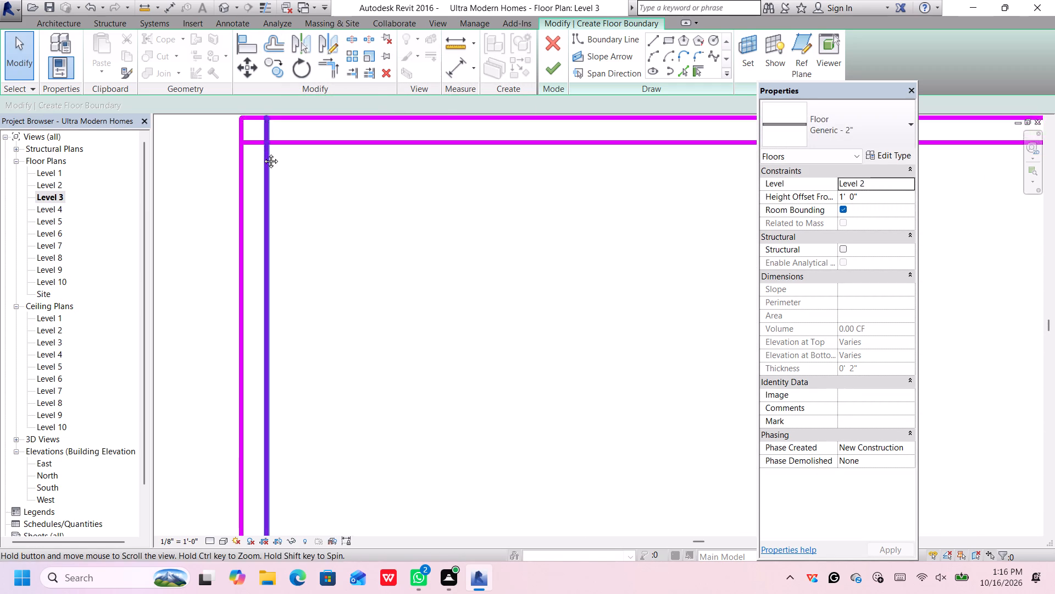
middle_drag(263, 153, 262, 249)
click(262, 242)
click(269, 223)
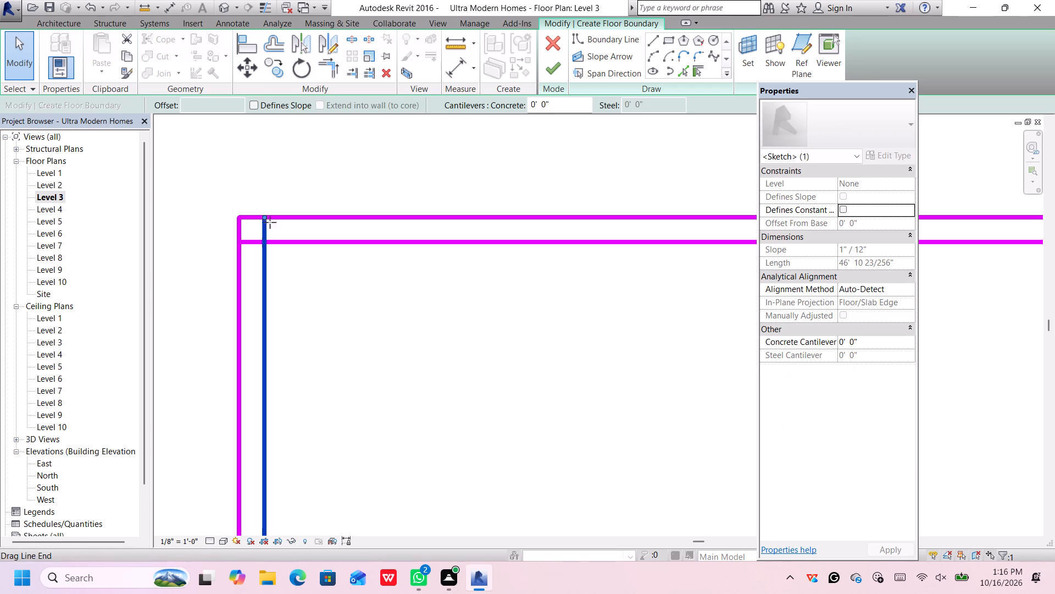
drag(264, 217, 263, 243)
click(252, 241)
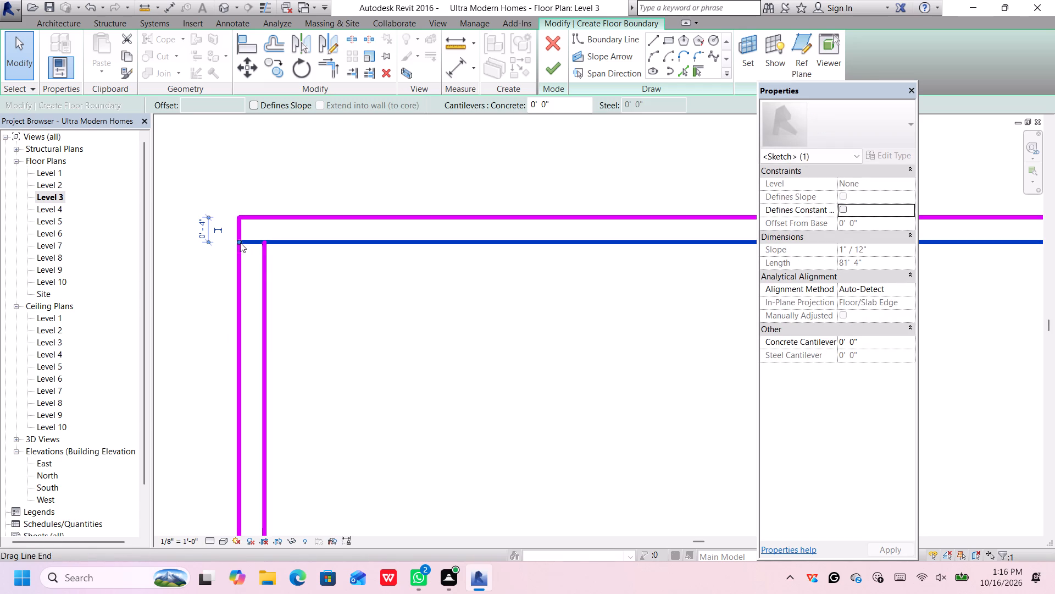
click(234, 246)
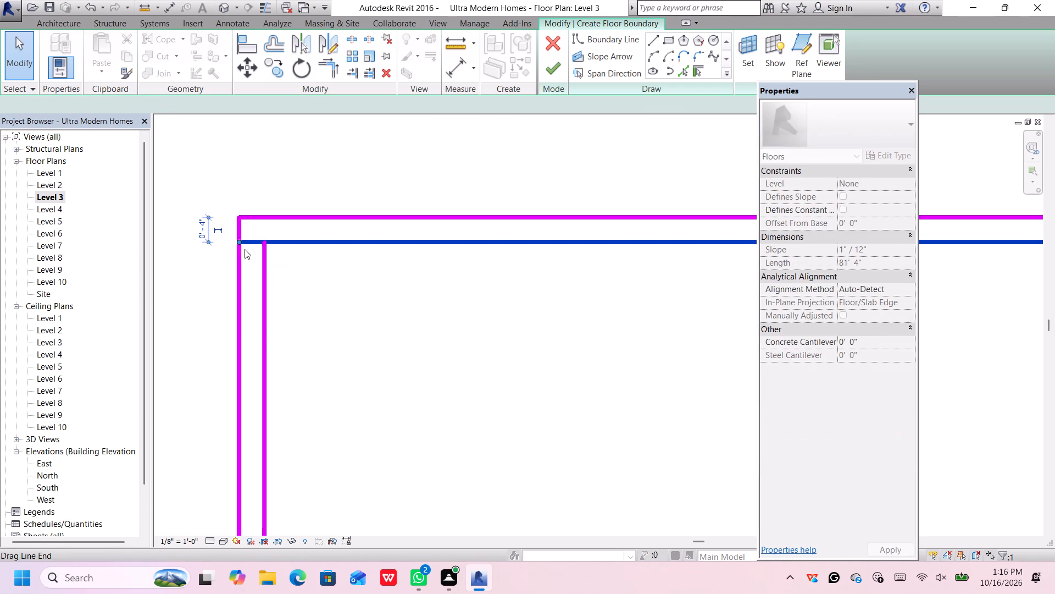
scroll(247, 246, up, 11)
drag(213, 231, 213, 229)
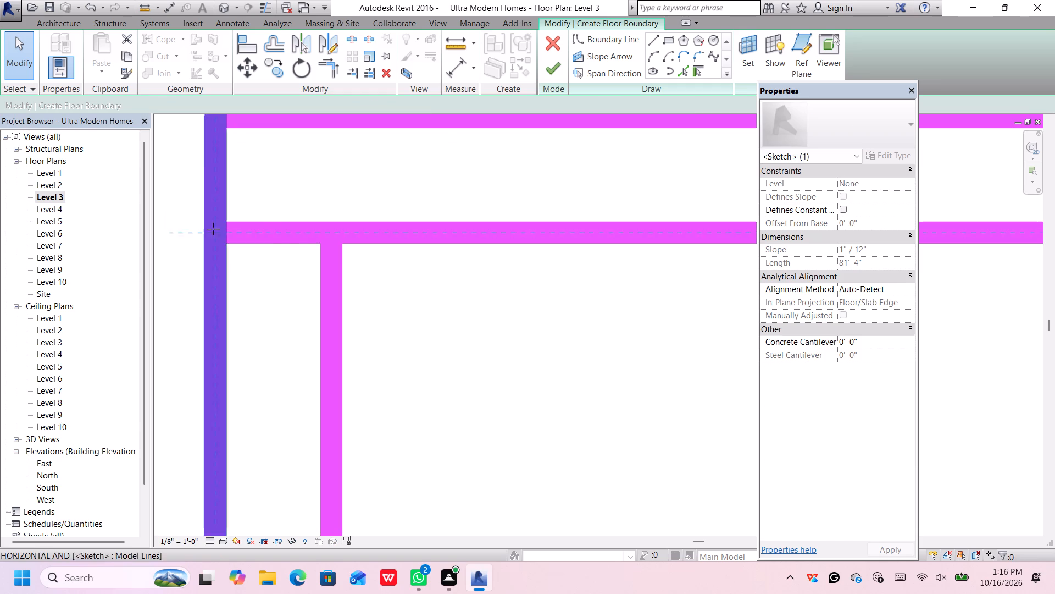
drag(213, 229, 326, 228)
scroll(332, 234, down, 17)
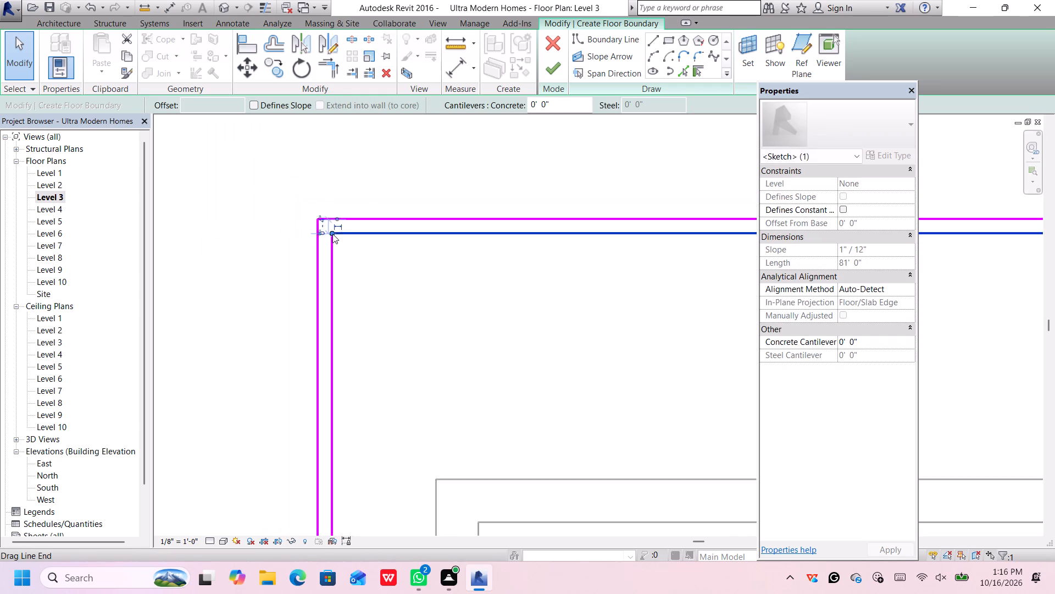
Delete the outer boundary's short horizontal line at the west pillar, the outer southwest corner arc and the outer west line.
scroll(332, 234, down, 18)
scroll(371, 328, up, 6)
scroll(353, 440, up, 1)
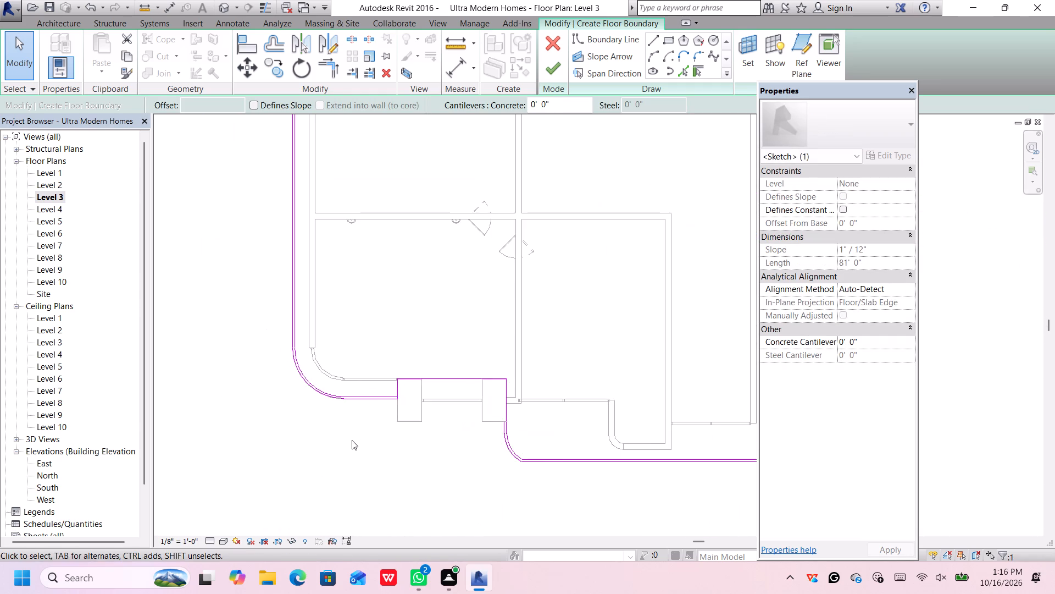
middle_drag(352, 440, 347, 424)
scroll(403, 389, up, 2)
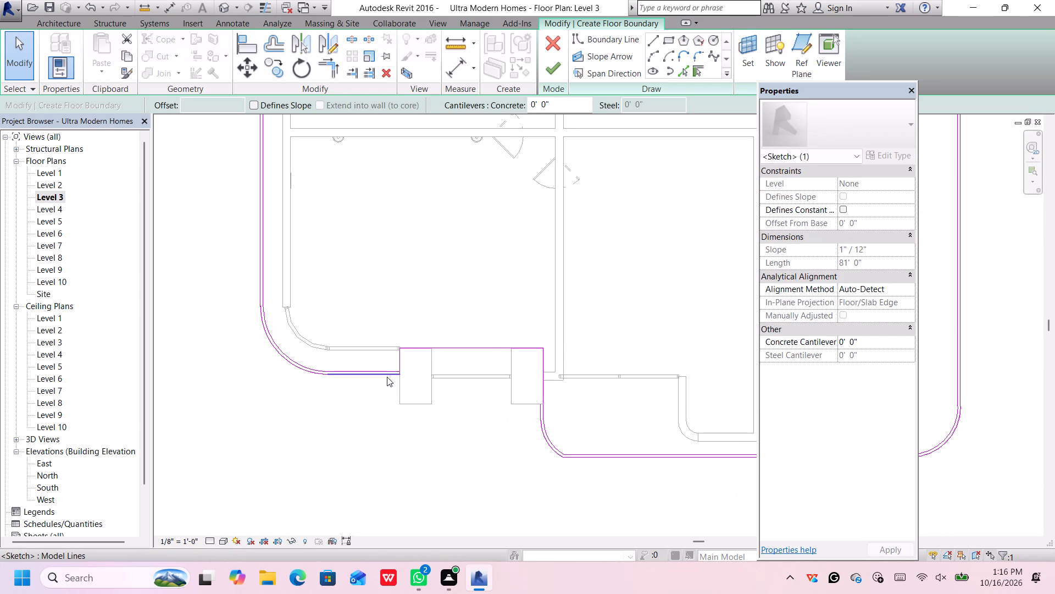
click(387, 377)
key(Delete)
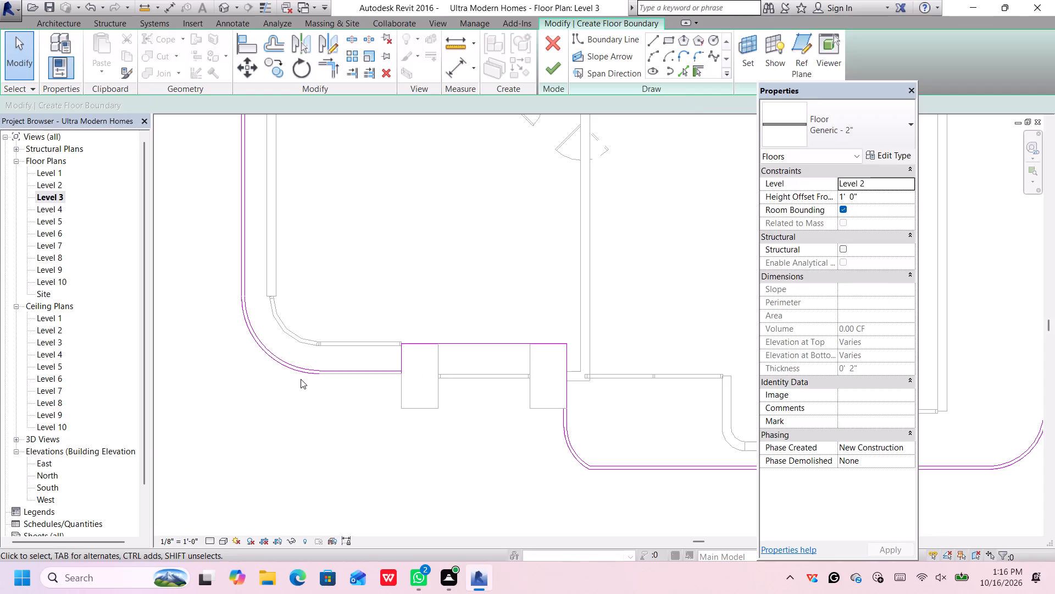
click(306, 373)
key(Delete)
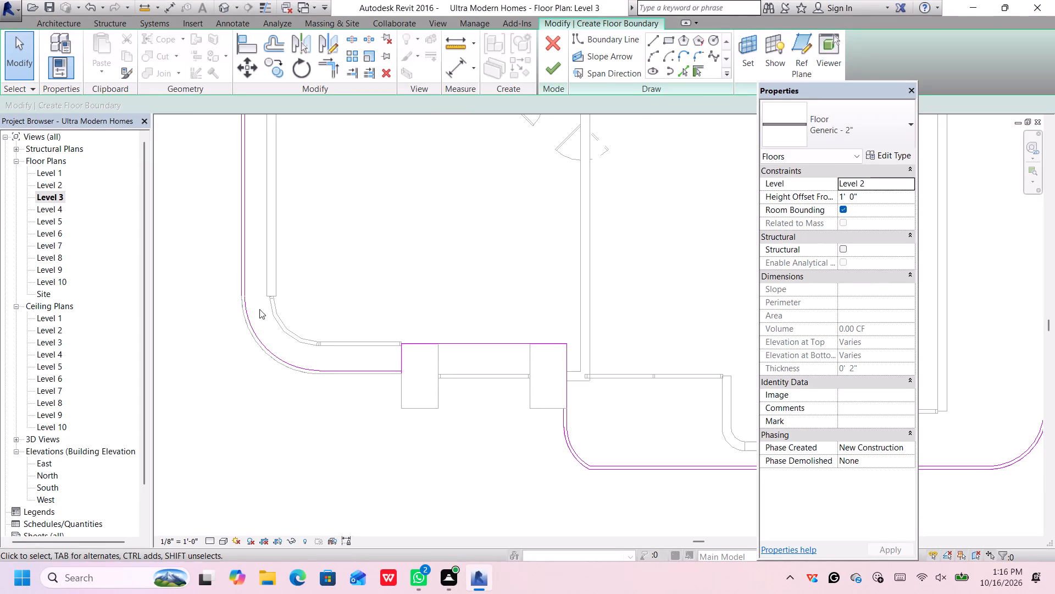
scroll(255, 307, up, 4)
double_click(243, 282)
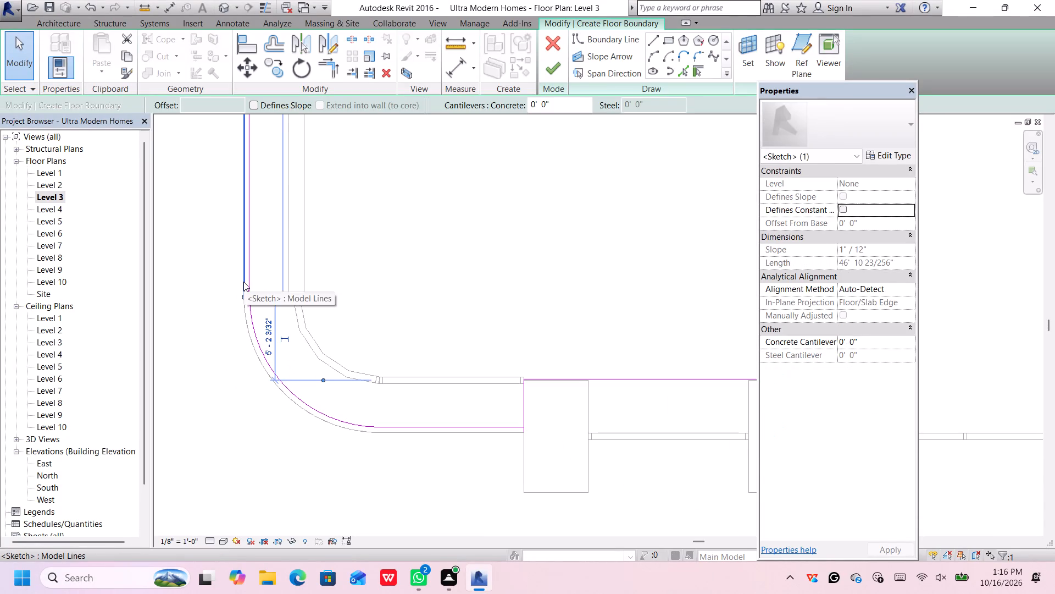
key(Delete)
Delete the outer north boundary line, keeping its inner offset copy.
scroll(250, 298, down, 12)
middle_drag(359, 222, 365, 350)
scroll(196, 294, up, 4)
scroll(325, 311, up, 4)
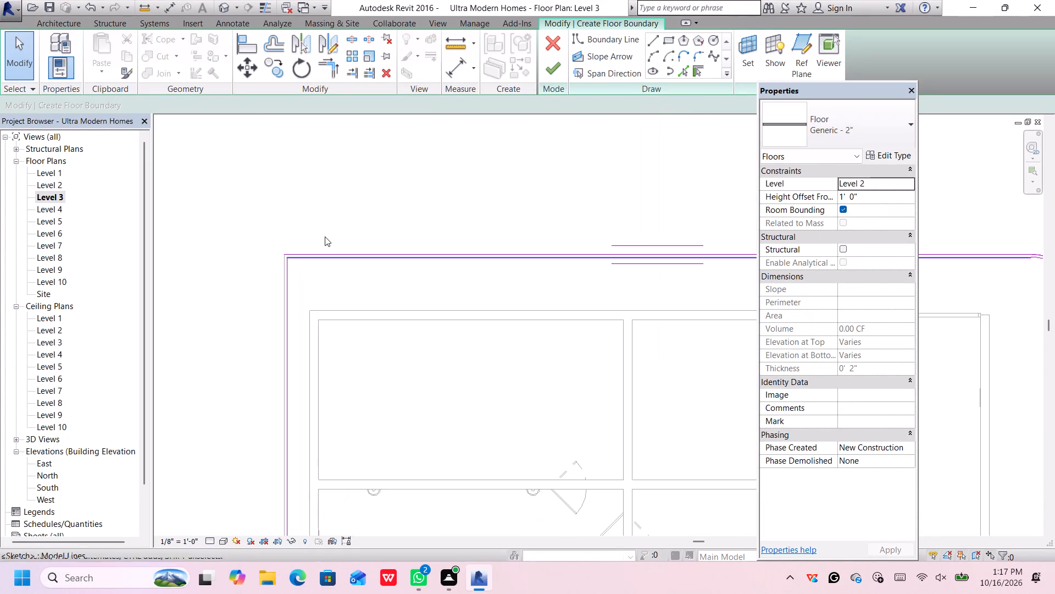
scroll(325, 235, up, 5)
click(324, 268)
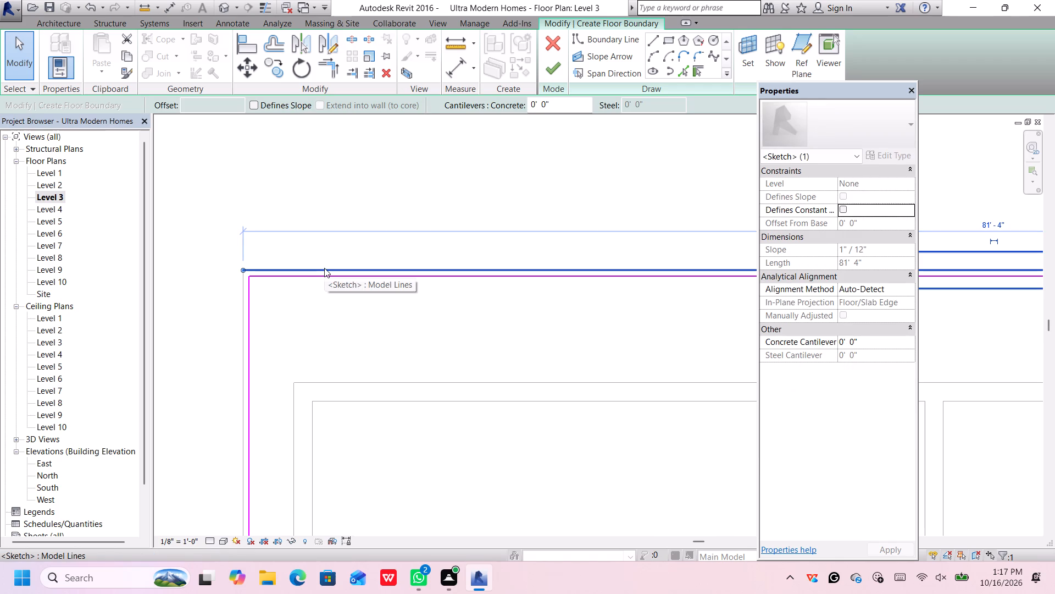
key(Insert)
scroll(327, 268, down, 7)
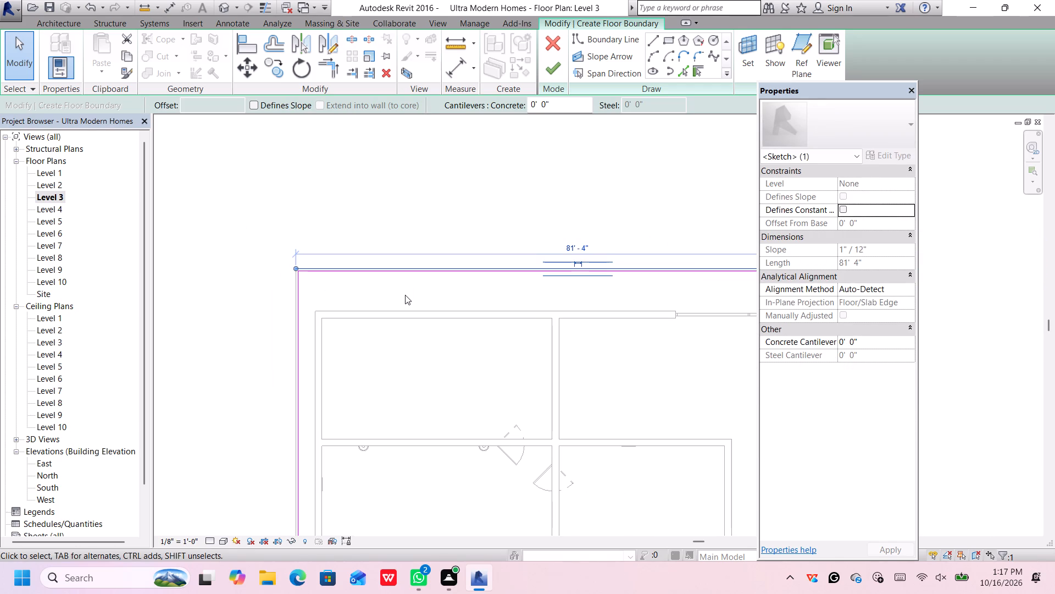
scroll(405, 294, down, 2)
middle_drag(405, 290, 351, 274)
key(Delete)
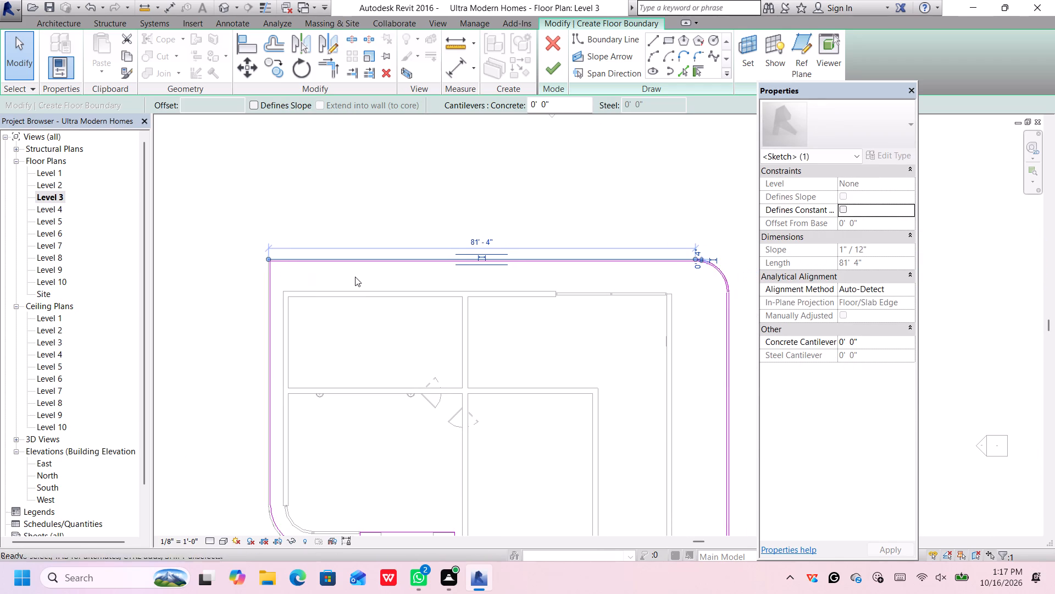
Delete the outer arc at the northeast corner of the floor boundary.
scroll(603, 243, up, 3)
middle_drag(673, 290, 547, 261)
scroll(532, 258, up, 2)
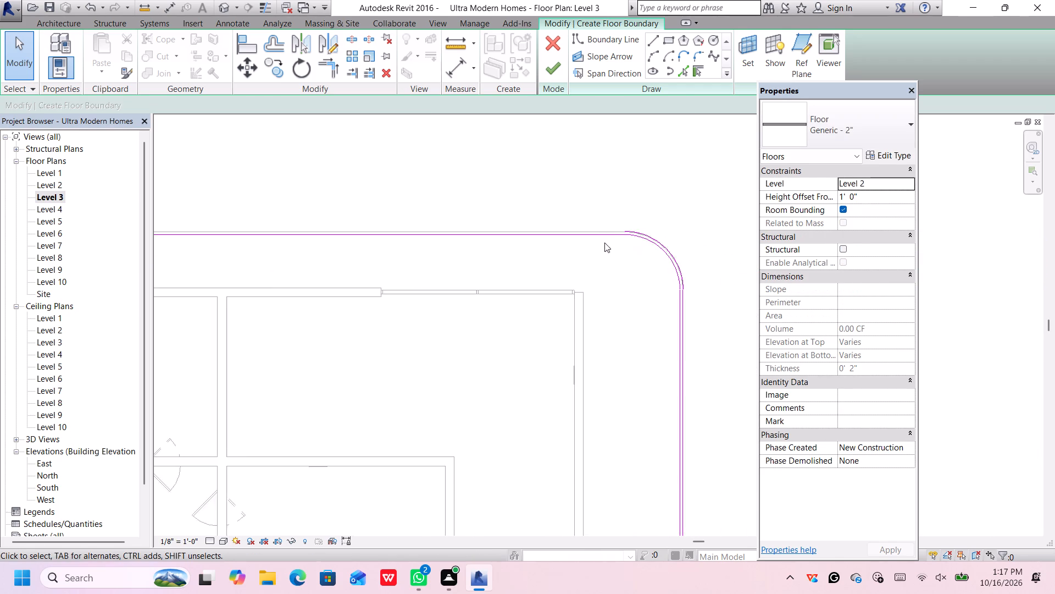
scroll(604, 243, up, 2)
click(671, 235)
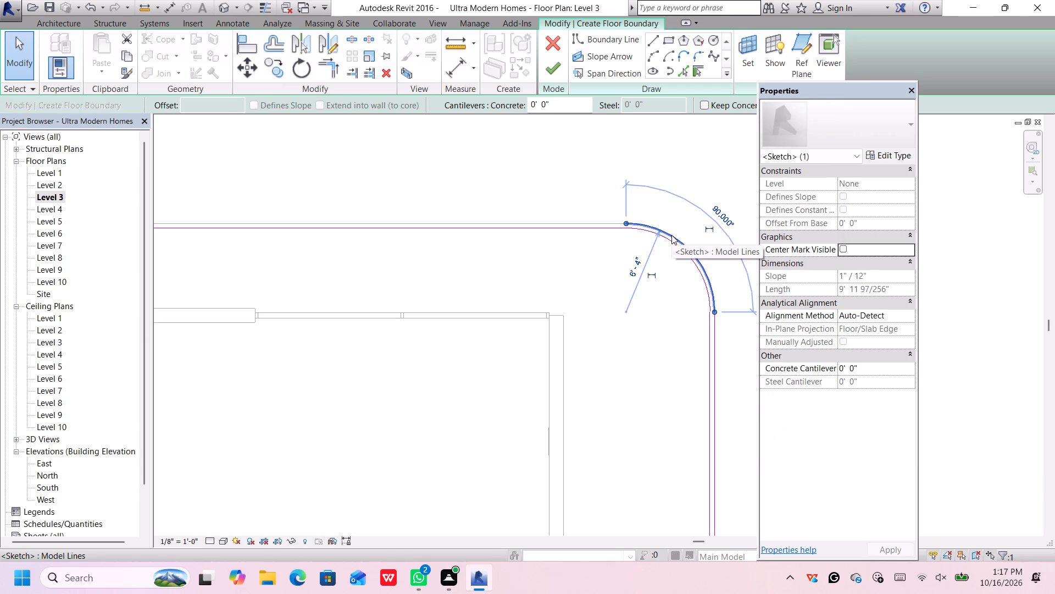
key(Delete)
Delete the outer southeast corner arc and the outer straight south line of the floor boundary.
scroll(672, 246, down, 2)
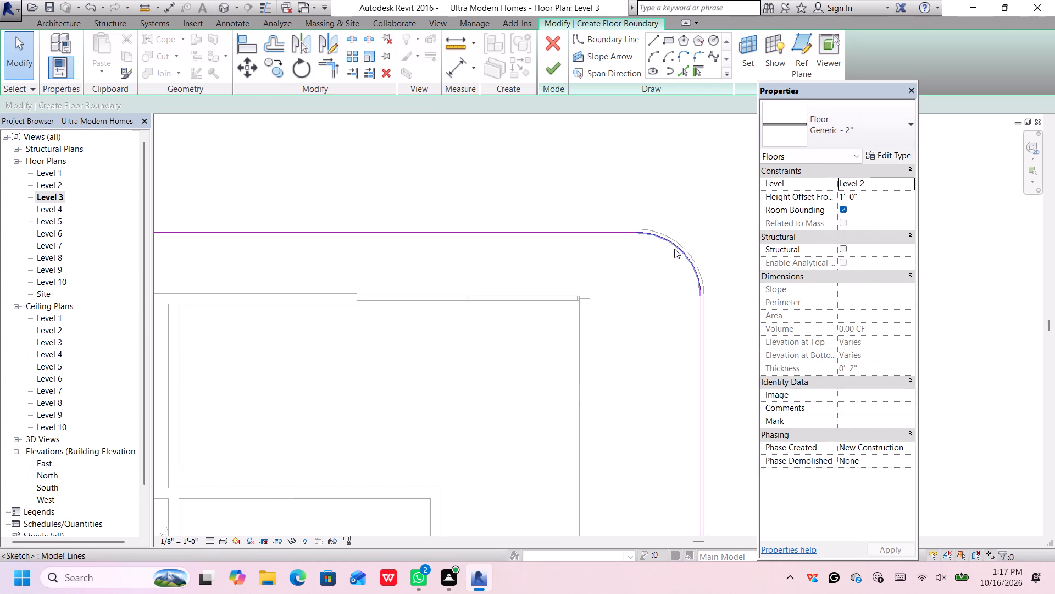
scroll(674, 249, down, 5)
scroll(714, 390, down, 4)
scroll(705, 481, up, 1)
middle_drag(705, 481, 669, 434)
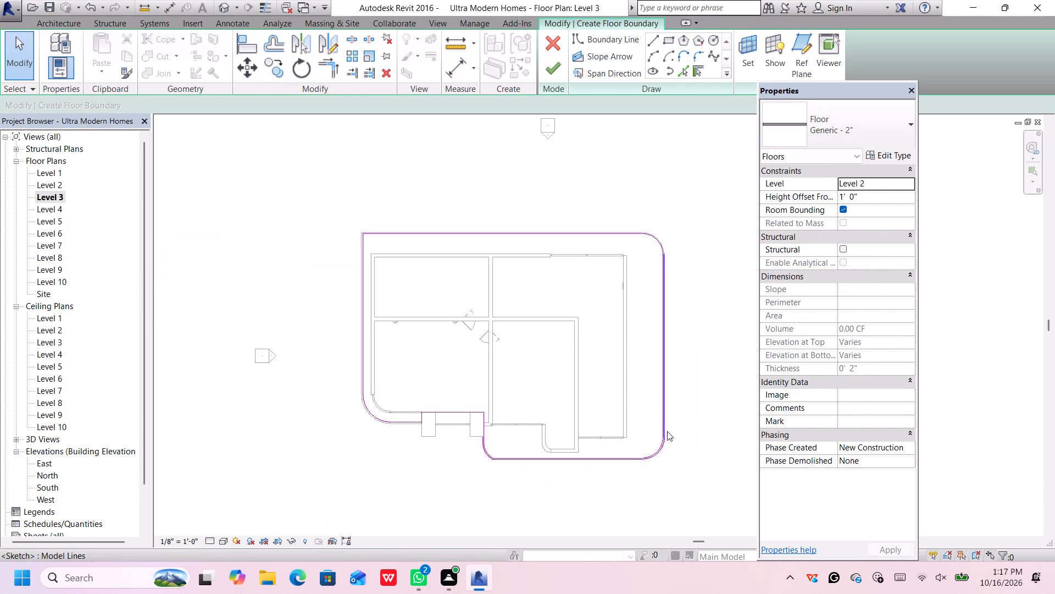
scroll(667, 434, up, 8)
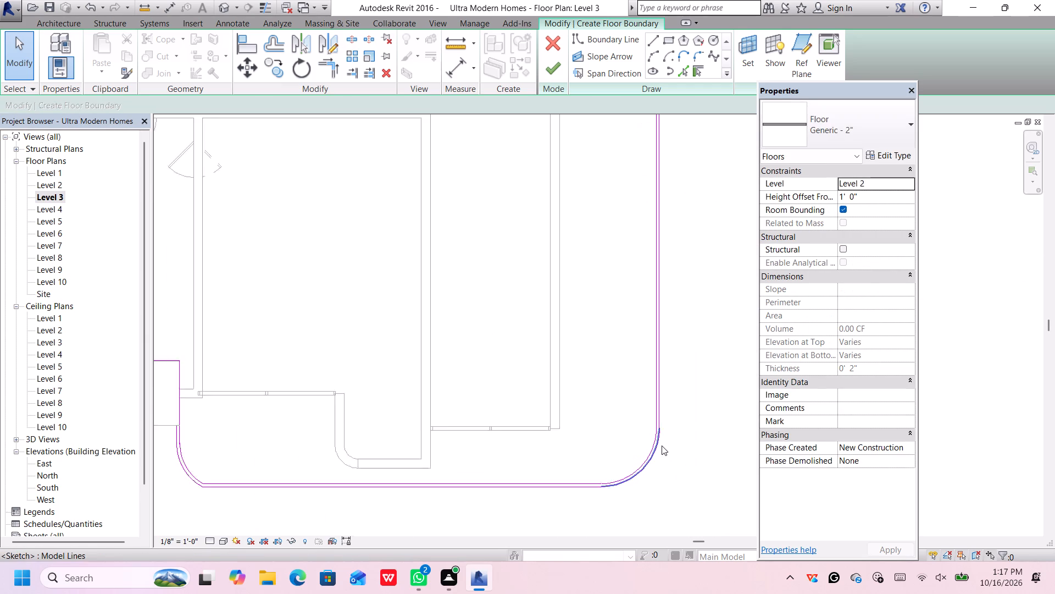
click(656, 450)
key(Delete)
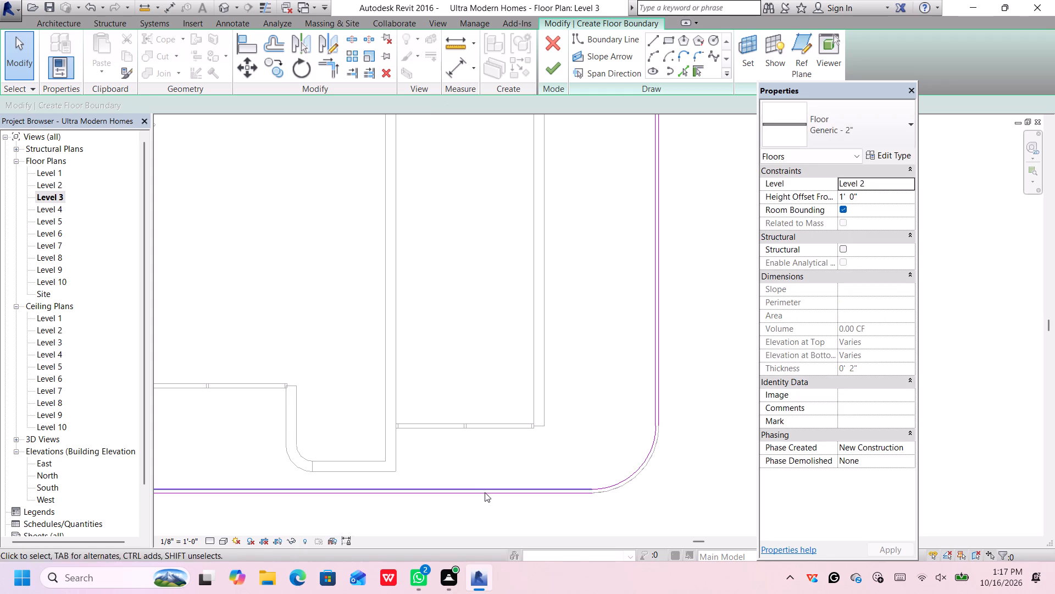
click(488, 497)
key(Delete)
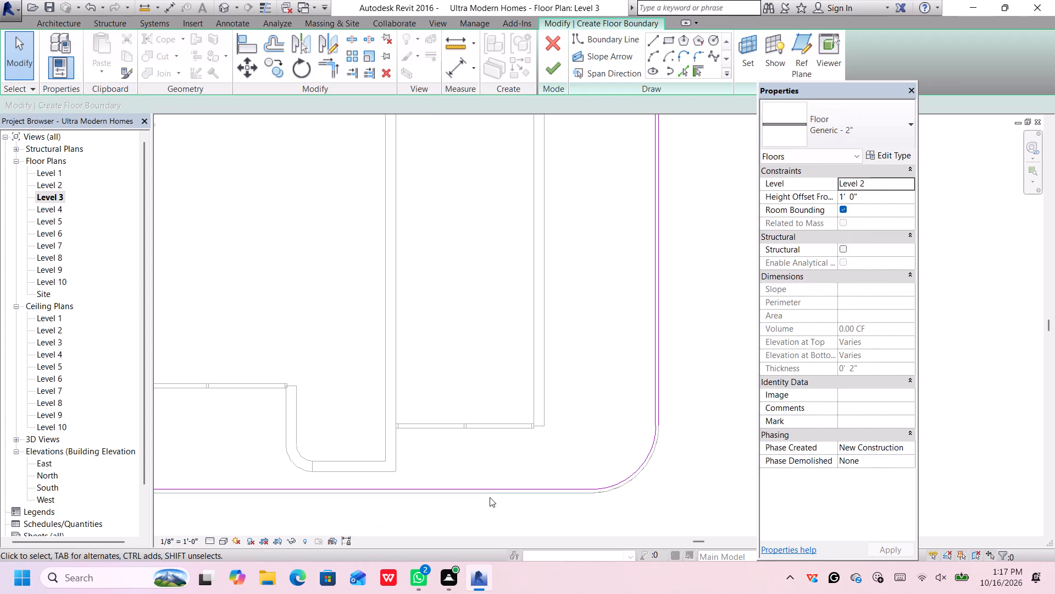
Delete the outer arc at the west end of the south edge, below the east pillar.
scroll(490, 497, down, 5)
scroll(273, 495, up, 5)
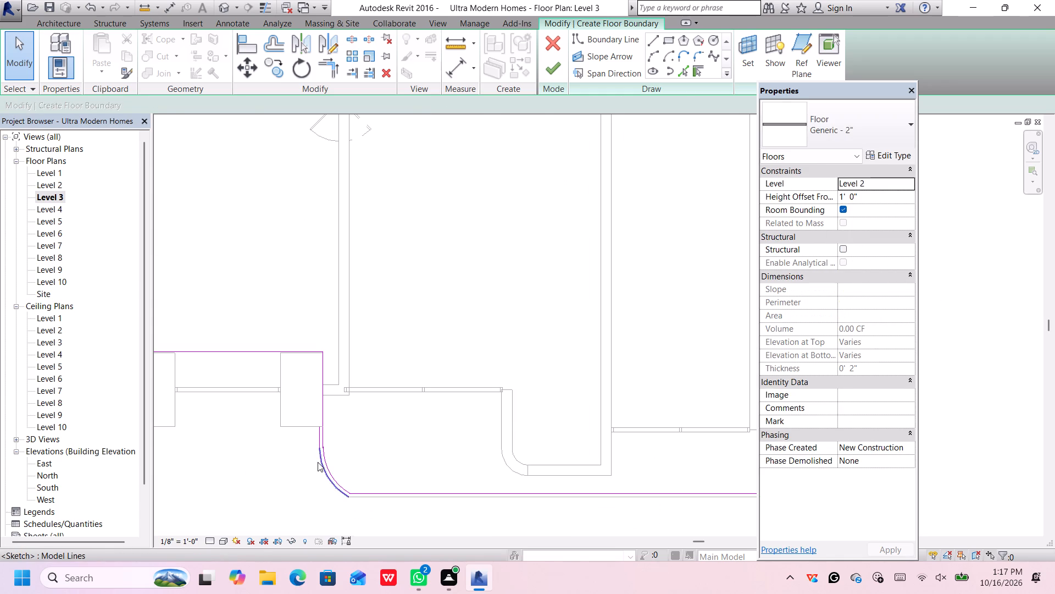
click(318, 462)
key(Delete)
scroll(319, 458, up, 4)
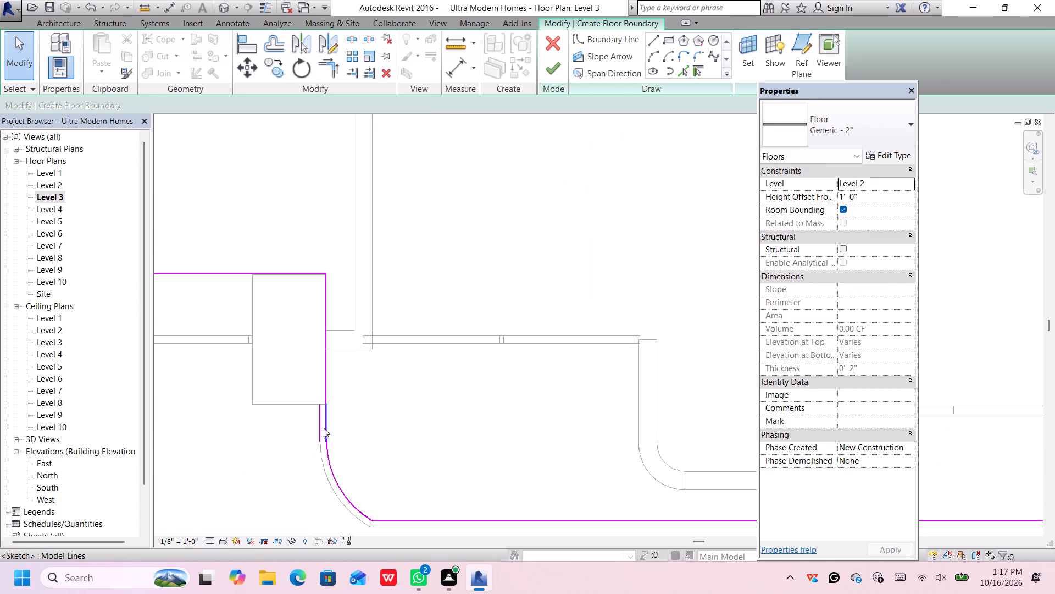
Delete the short straight outer boundary line below the east pillar, keeping its inner offset copy.
click(320, 427)
key(Delete)
Delete the outer straight line along the east side of the floor boundary and dismiss the notification.
scroll(320, 430, down, 10)
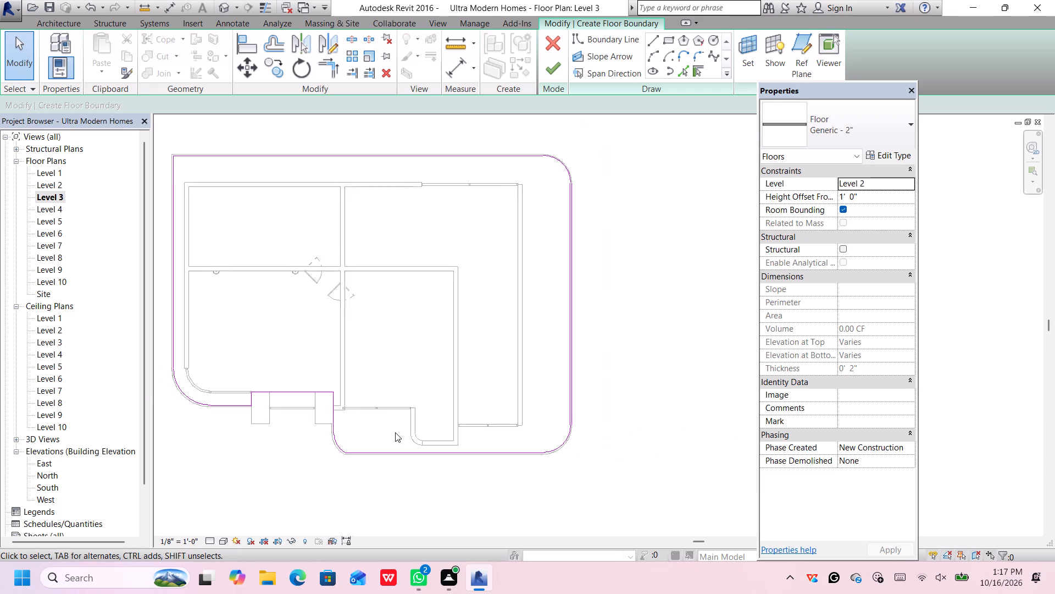
scroll(395, 432, down, 2)
scroll(558, 360, up, 6)
scroll(507, 375, up, 2)
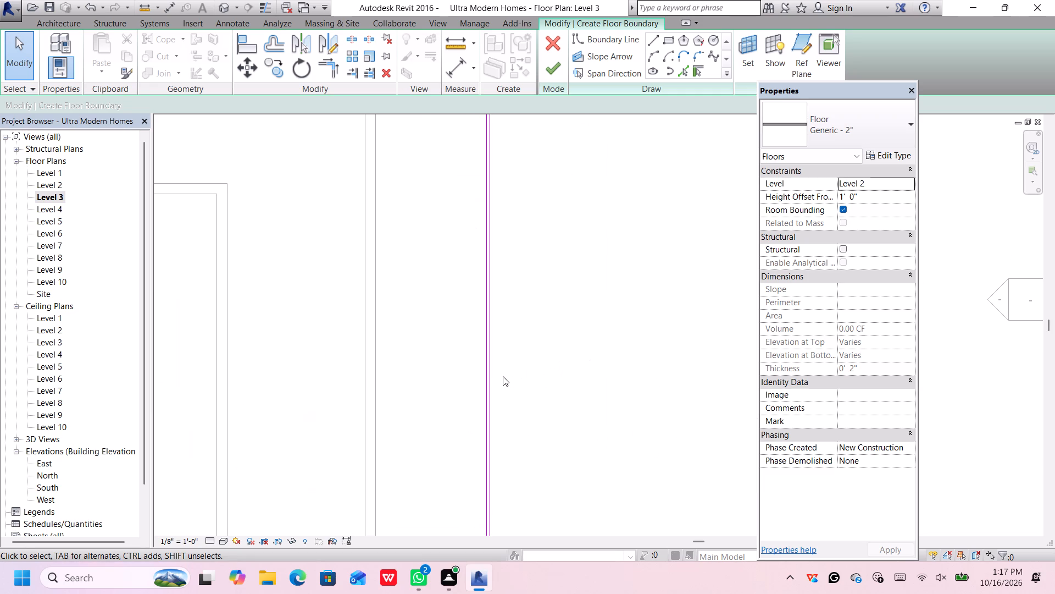
click(491, 370)
key(Delete)
scroll(491, 370, down, 6)
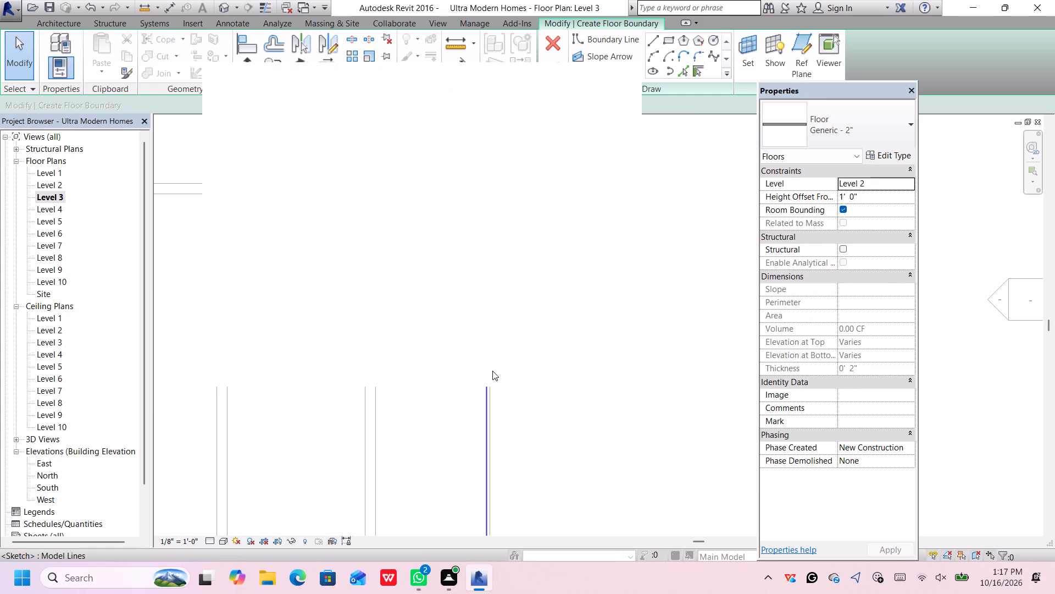
click(614, 82)
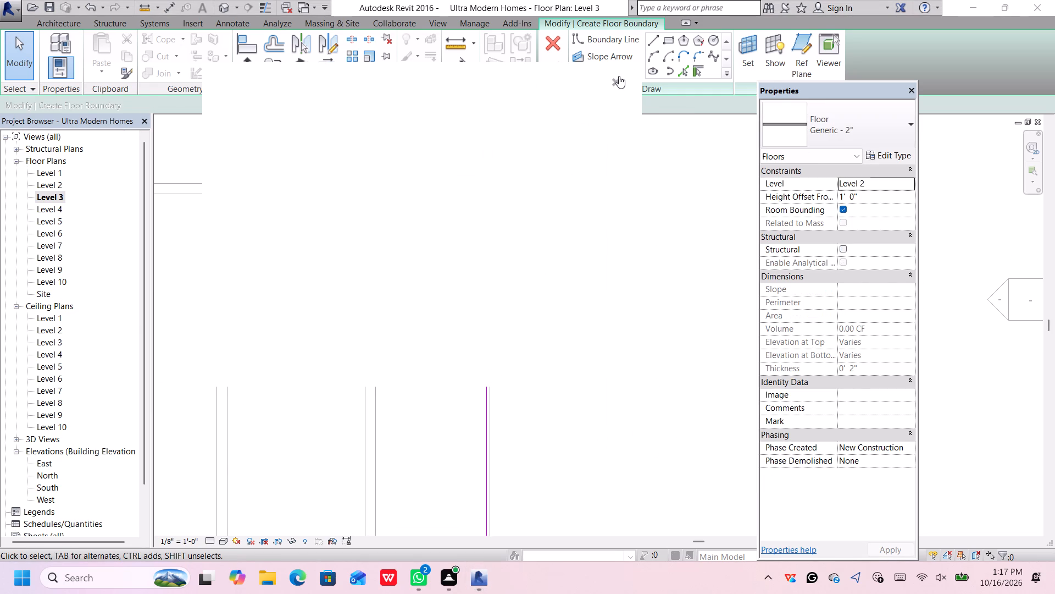
Examine the floor boundary for leftover outer lines, especially around the northeast corner.
scroll(548, 215, down, 9)
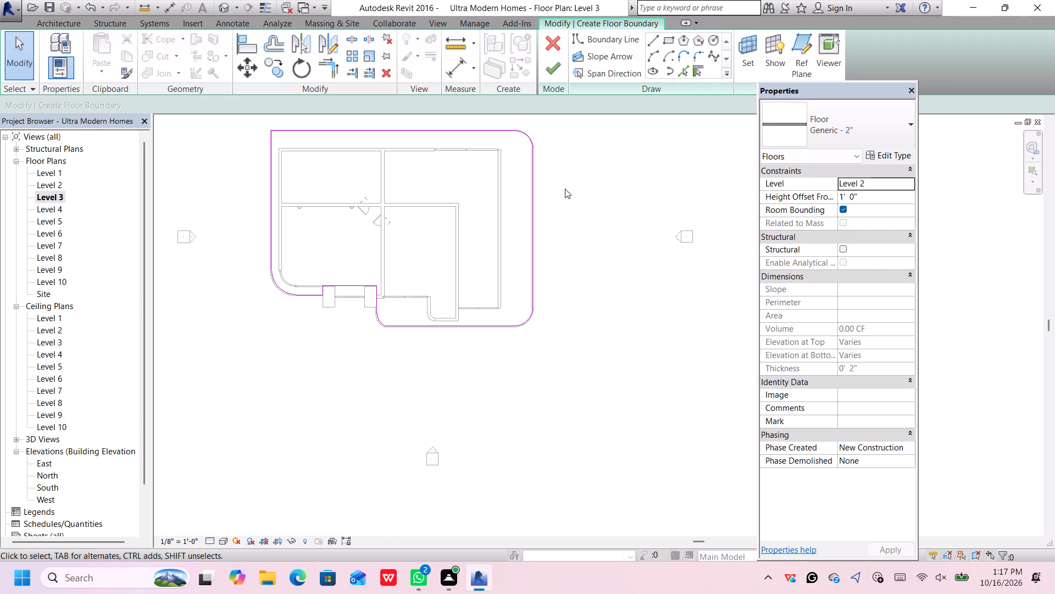
middle_drag(568, 203, 569, 211)
scroll(570, 214, up, 4)
middle_drag(531, 152, 558, 222)
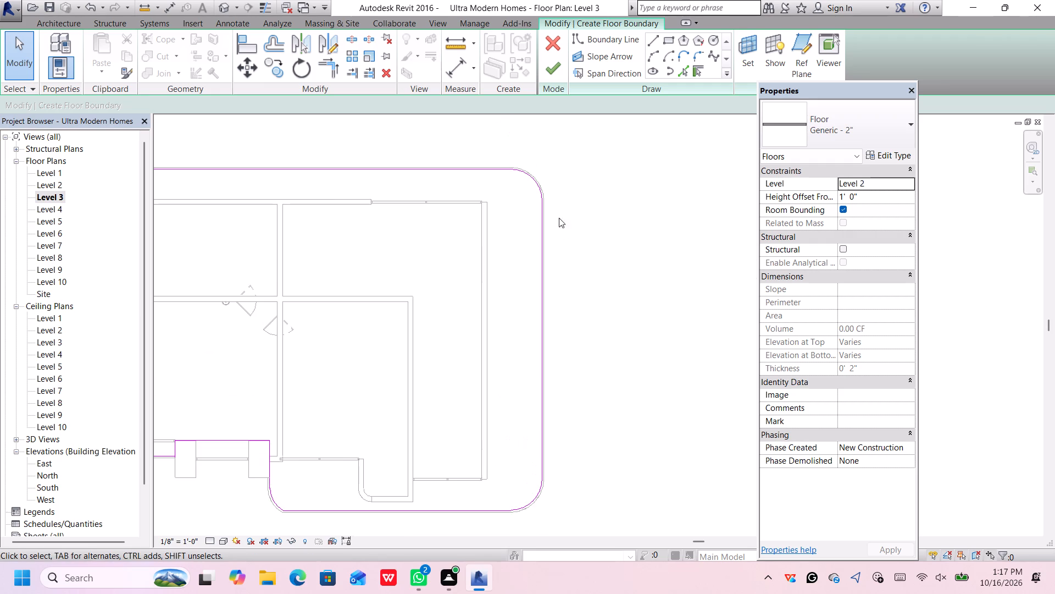
scroll(549, 193, up, 8)
scroll(546, 189, down, 14)
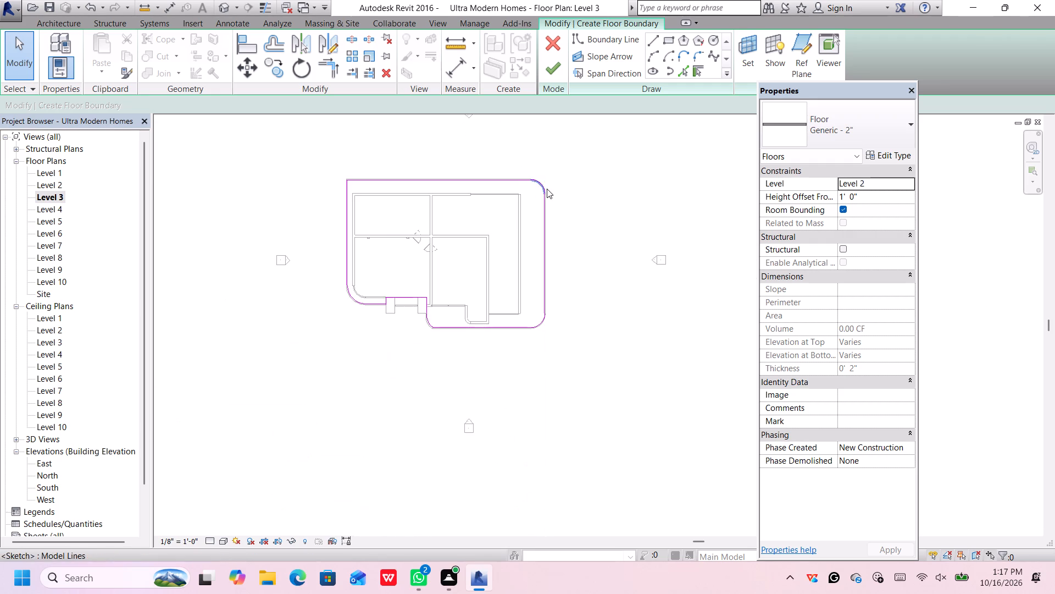
scroll(552, 205, up, 3)
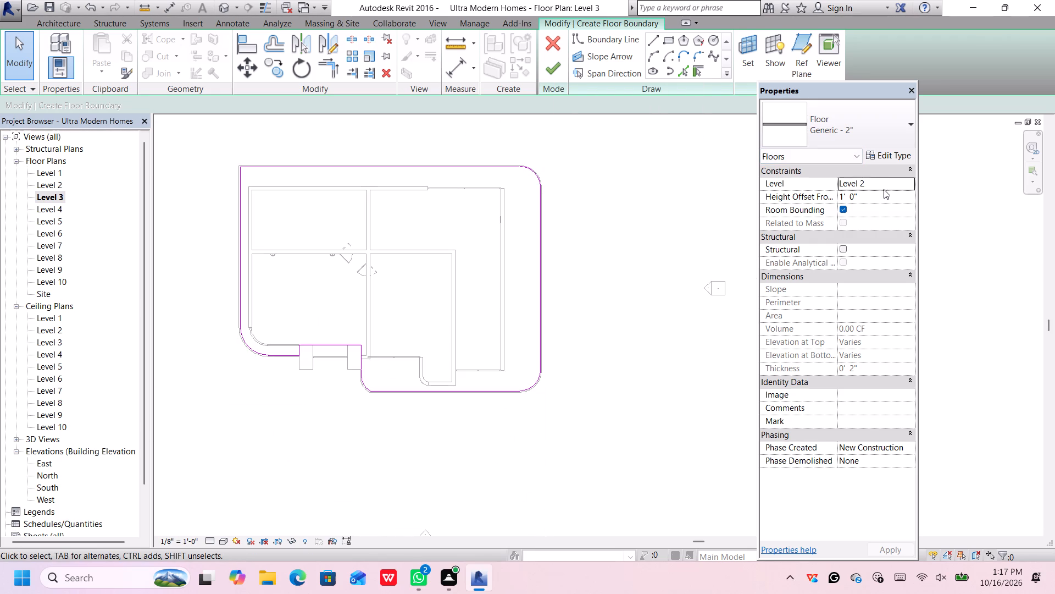
Change the type of the floor being sketched to Generic - 2'.
click(904, 194)
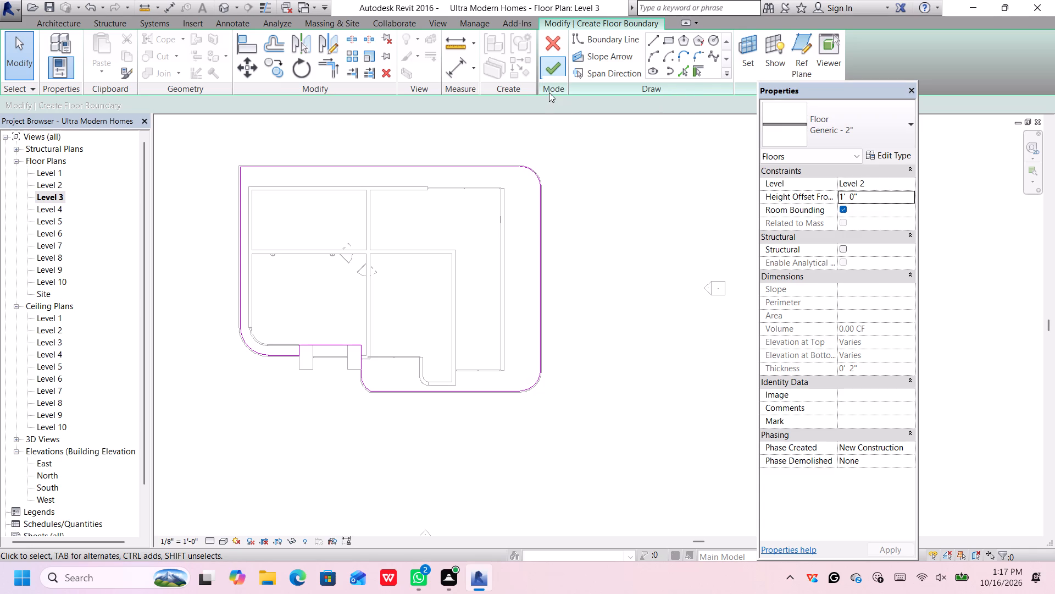
click(821, 116)
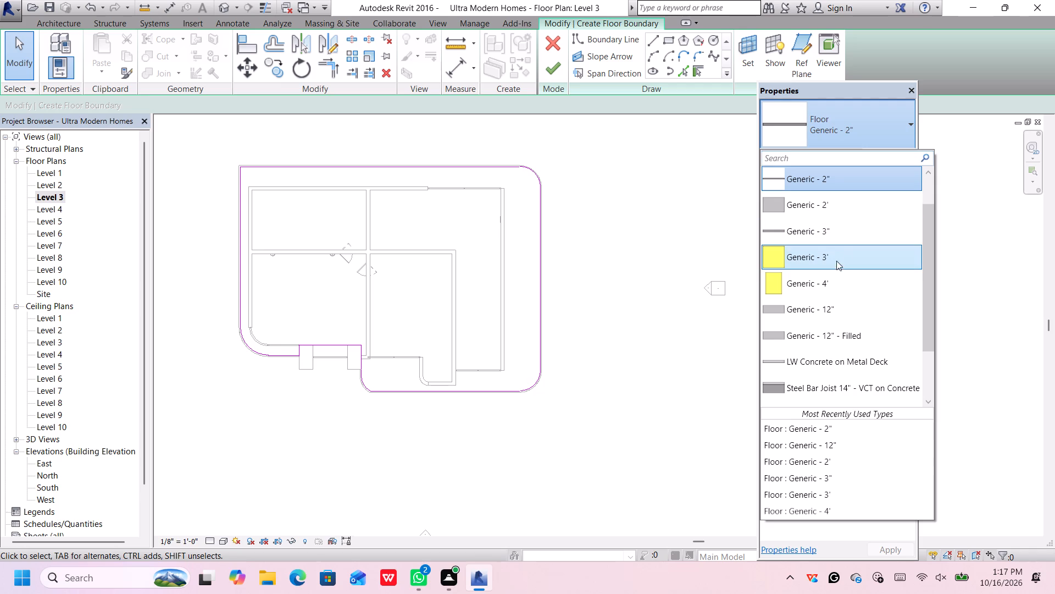
click(819, 288)
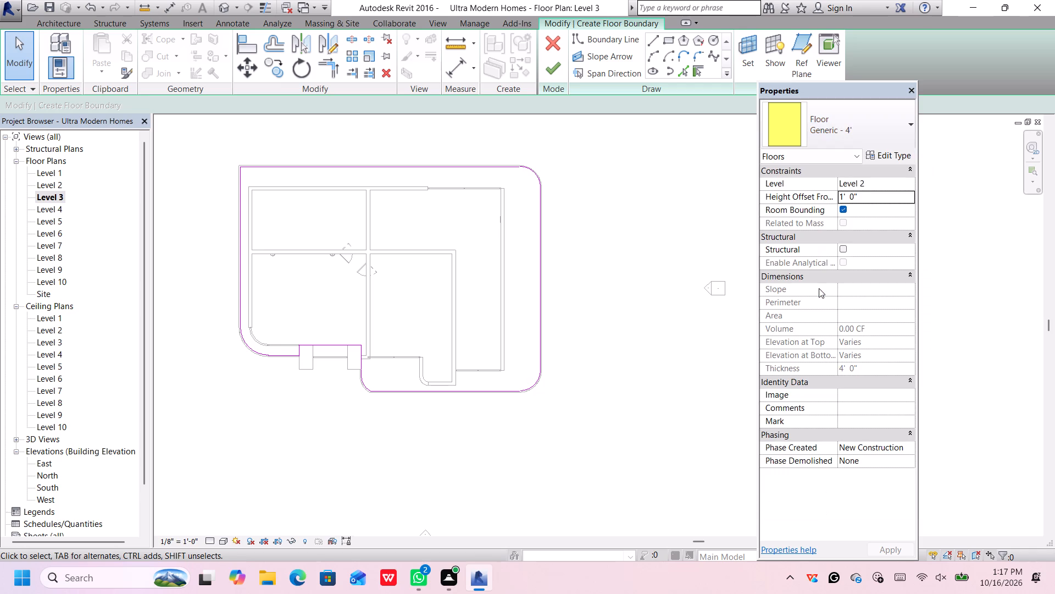
click(853, 129)
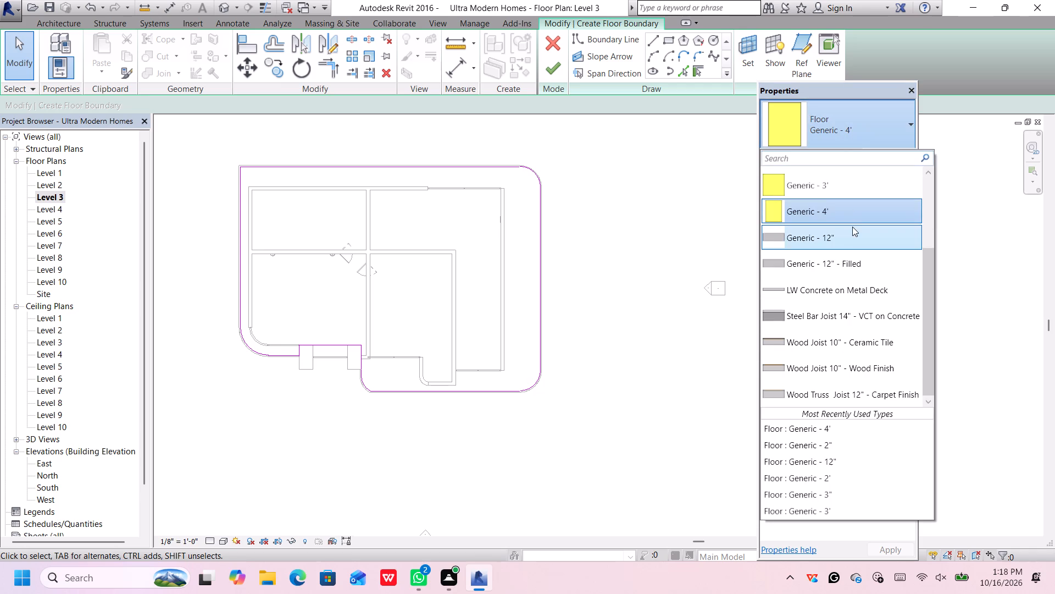
scroll(849, 237, up, 2)
click(858, 203)
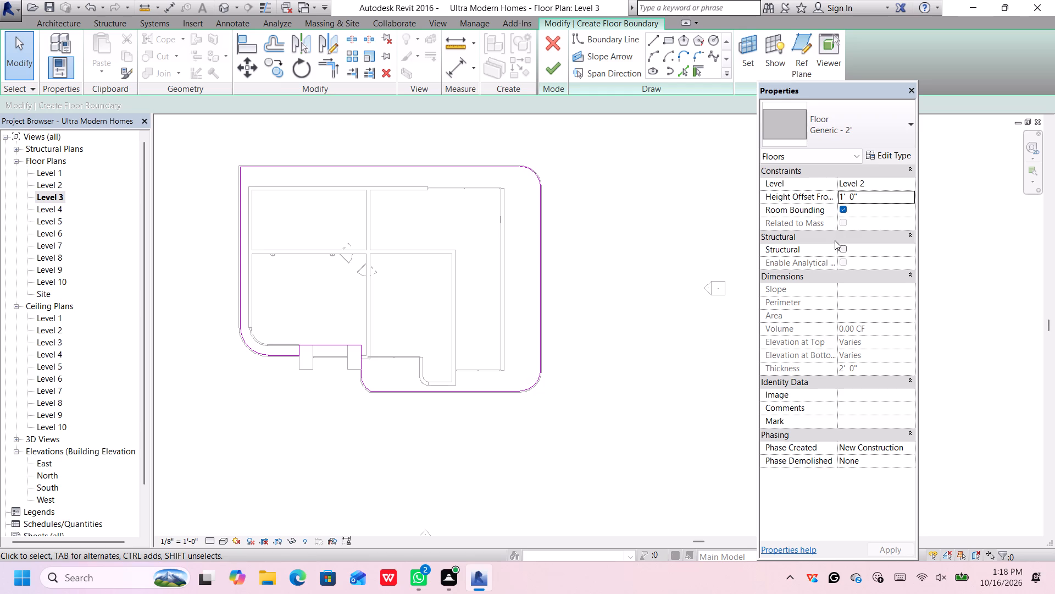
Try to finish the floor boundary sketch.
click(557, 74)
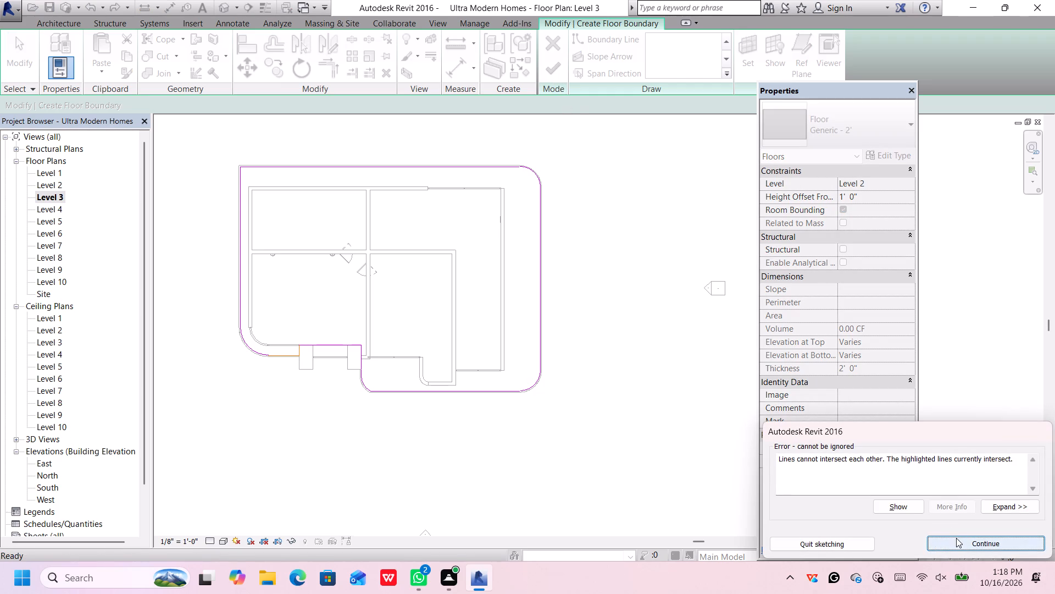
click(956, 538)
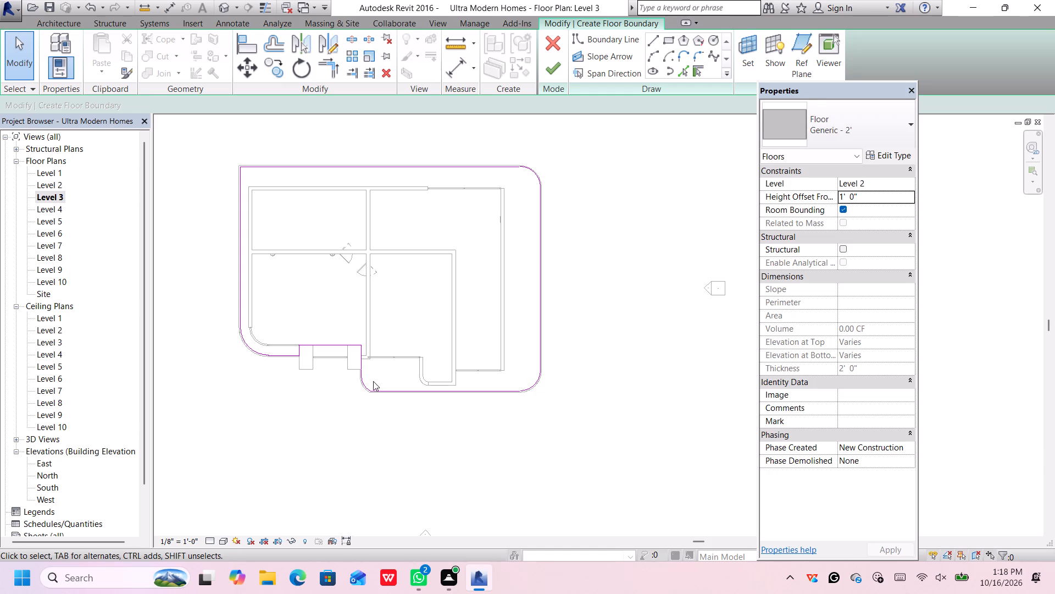
Examine the floor boundary around the east pillar for lines that cross or overlap.
scroll(371, 382, up, 1)
middle_drag(388, 363, 406, 389)
scroll(403, 390, up, 4)
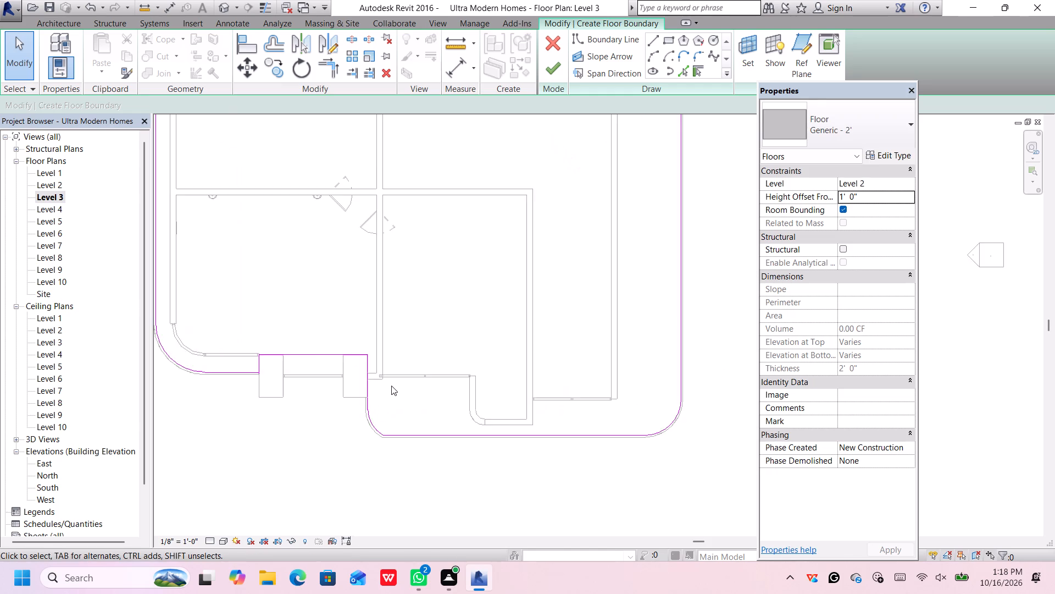
scroll(368, 393, up, 13)
scroll(364, 398, down, 2)
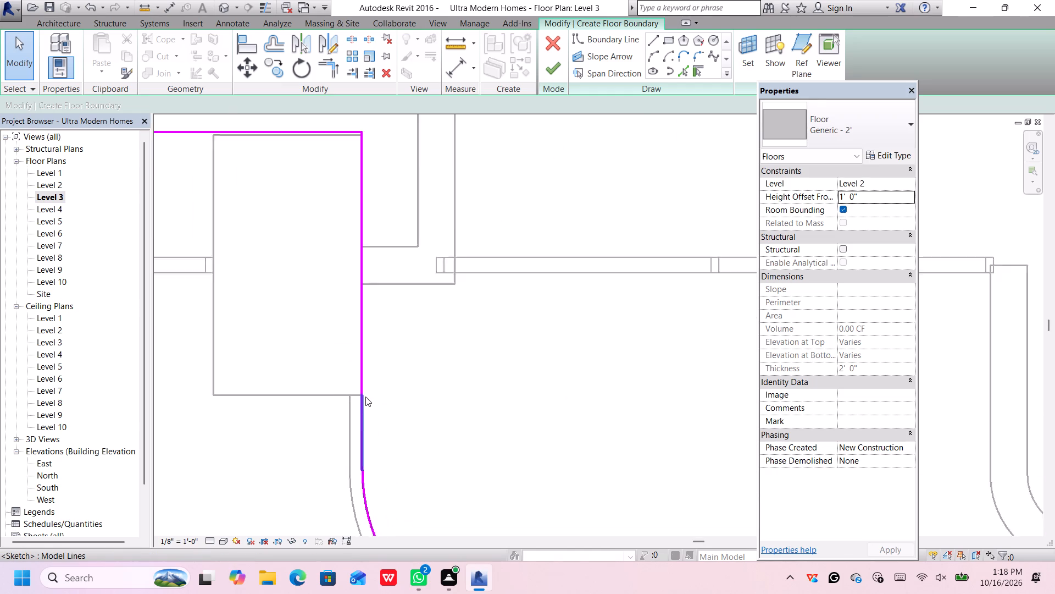
scroll(365, 397, down, 16)
middle_drag(388, 394, 414, 431)
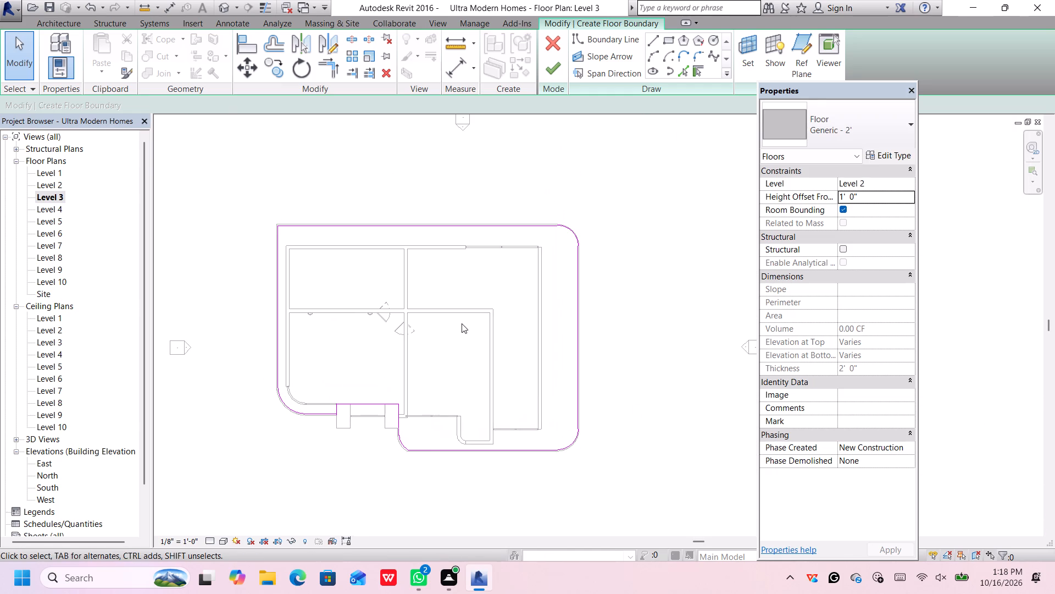
Try to finish the floor sketch again and locate the highlighted intersecting boundary lines.
click(552, 71)
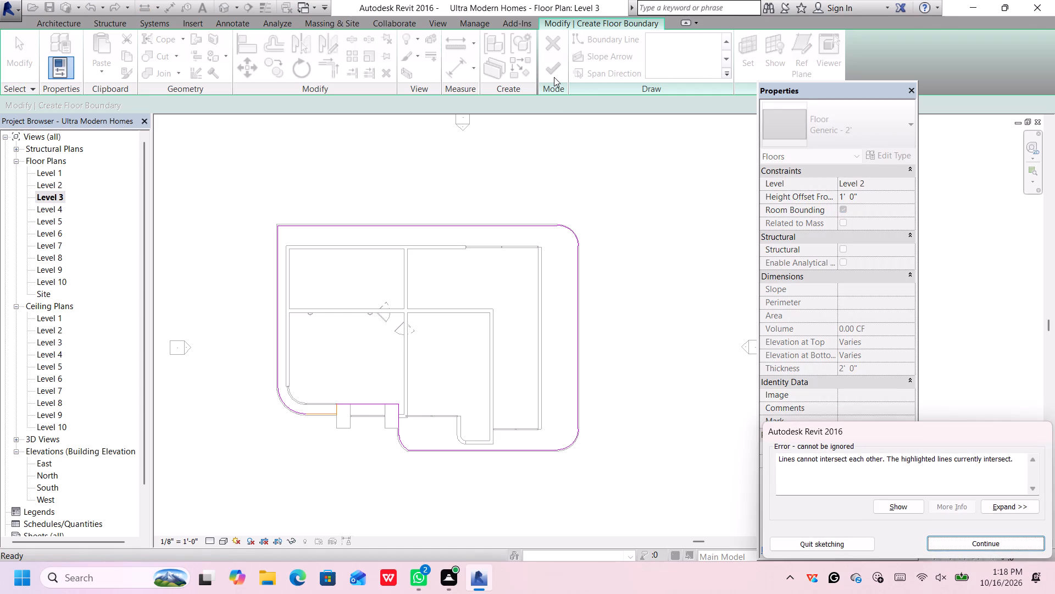
scroll(578, 216, up, 6)
scroll(851, 400, down, 1)
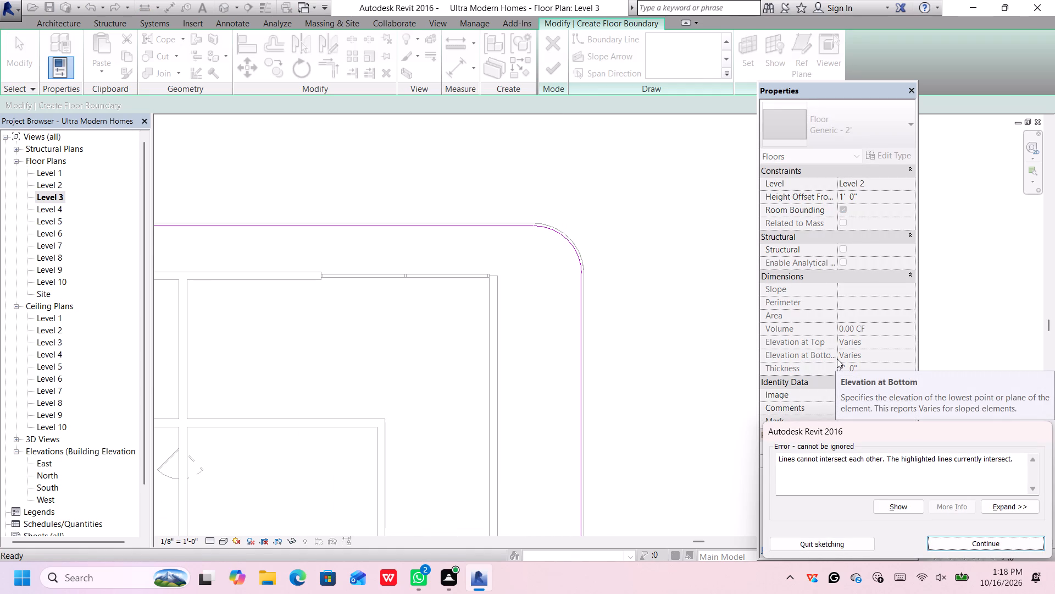
scroll(539, 402, down, 5)
scroll(558, 394, up, 1)
scroll(558, 393, down, 4)
middle_drag(614, 448, 653, 382)
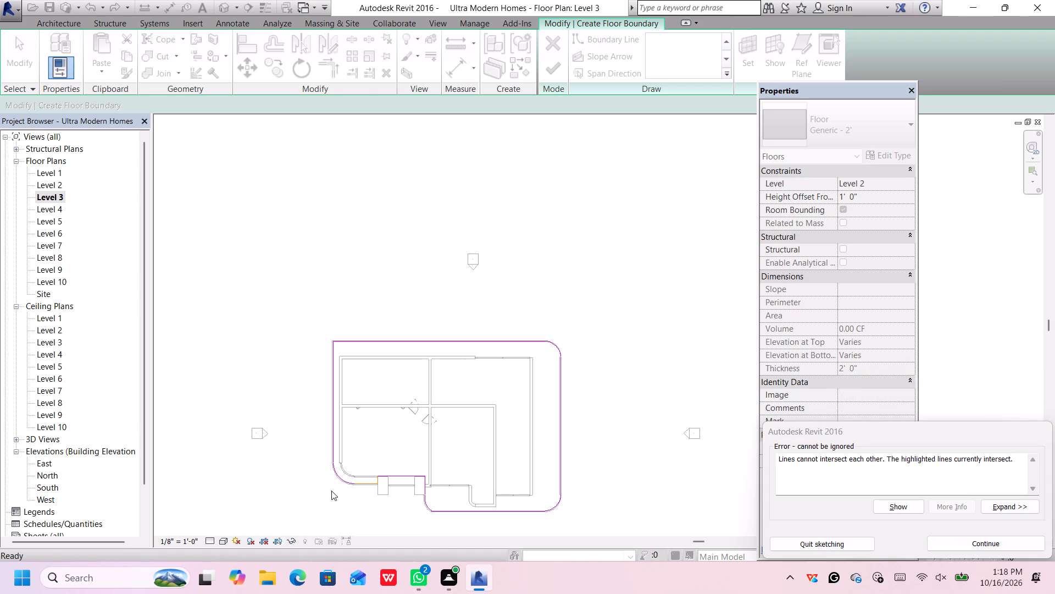
scroll(342, 487, up, 5)
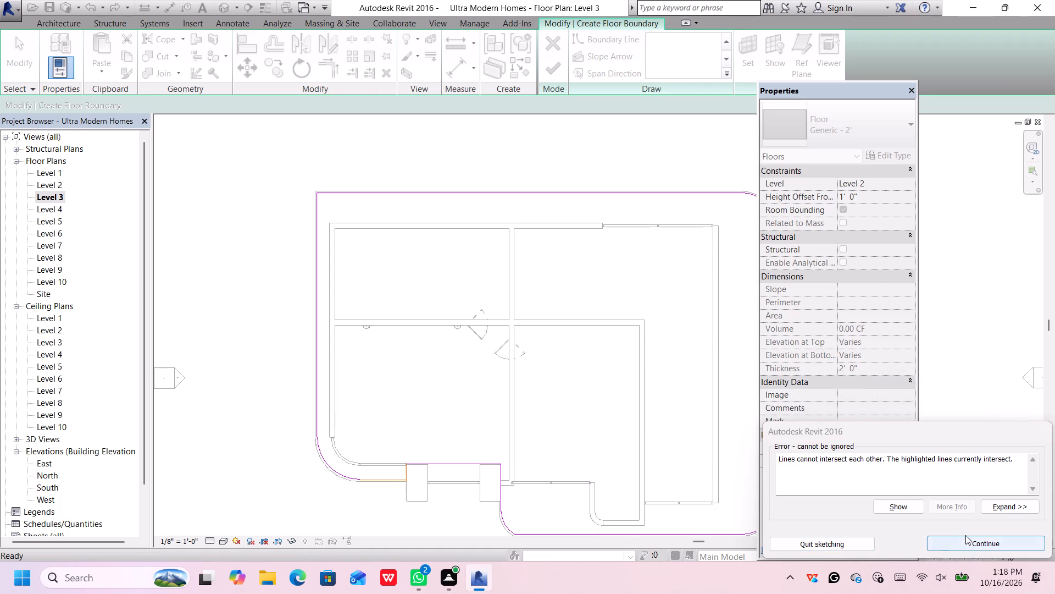
click(962, 541)
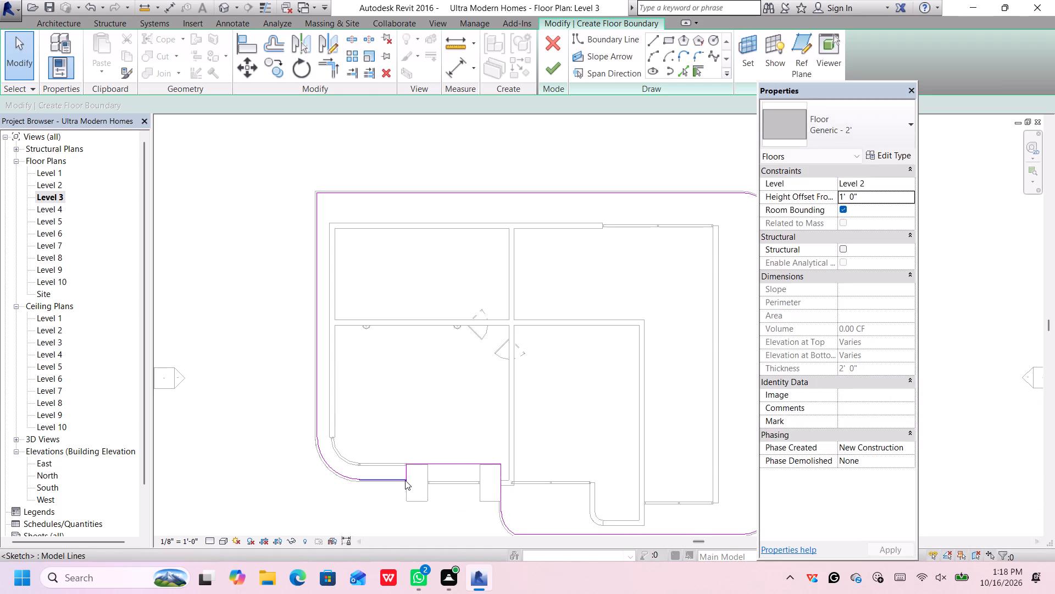
Shorten the boundary line along the west pillar's west side to 3' 0", ending it on the inner south boundary line.
scroll(406, 480, up, 11)
scroll(403, 480, down, 2)
middle_drag(408, 480, 459, 480)
scroll(457, 480, up, 4)
click(467, 479)
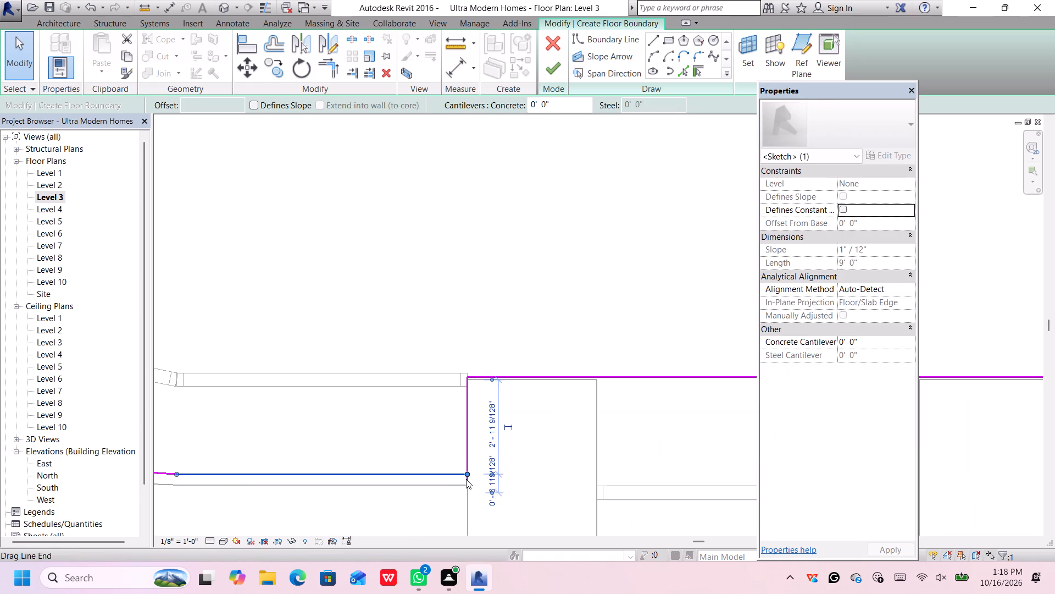
scroll(466, 479, up, 11)
click(468, 487)
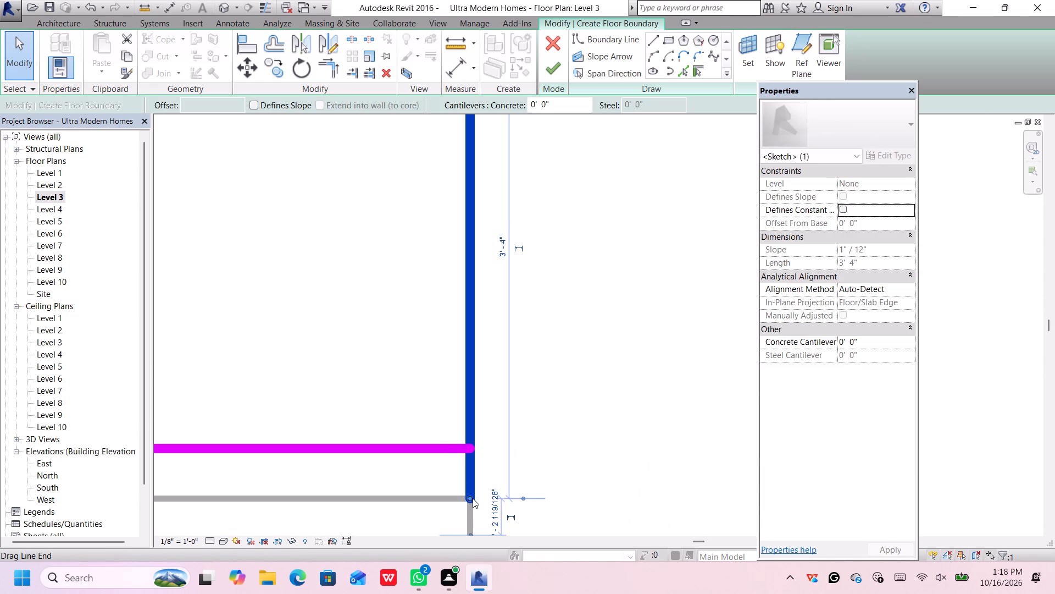
drag(471, 497, 474, 450)
scroll(475, 460, down, 3)
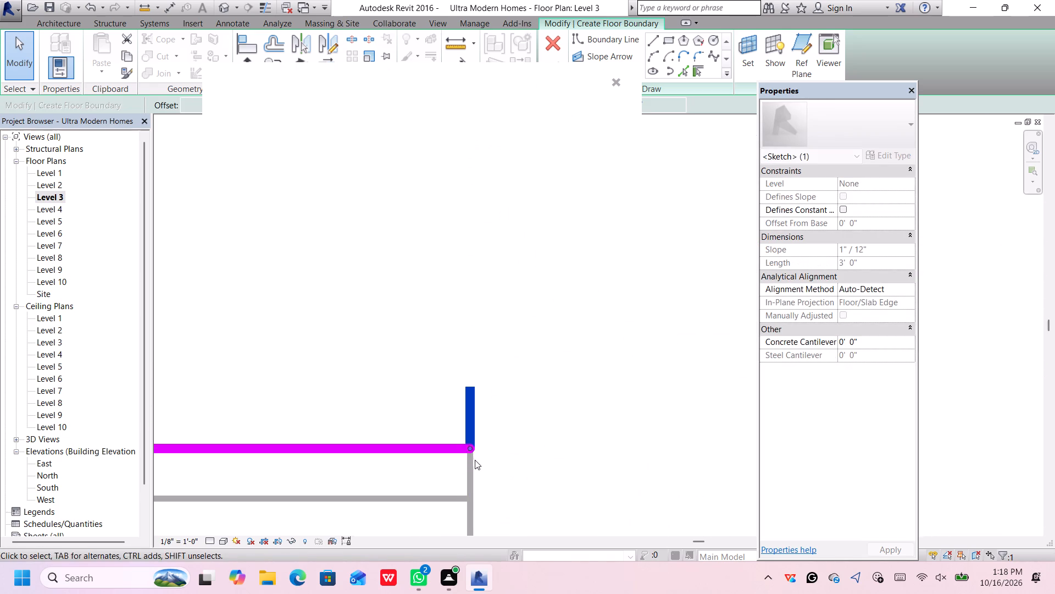
scroll(475, 460, down, 10)
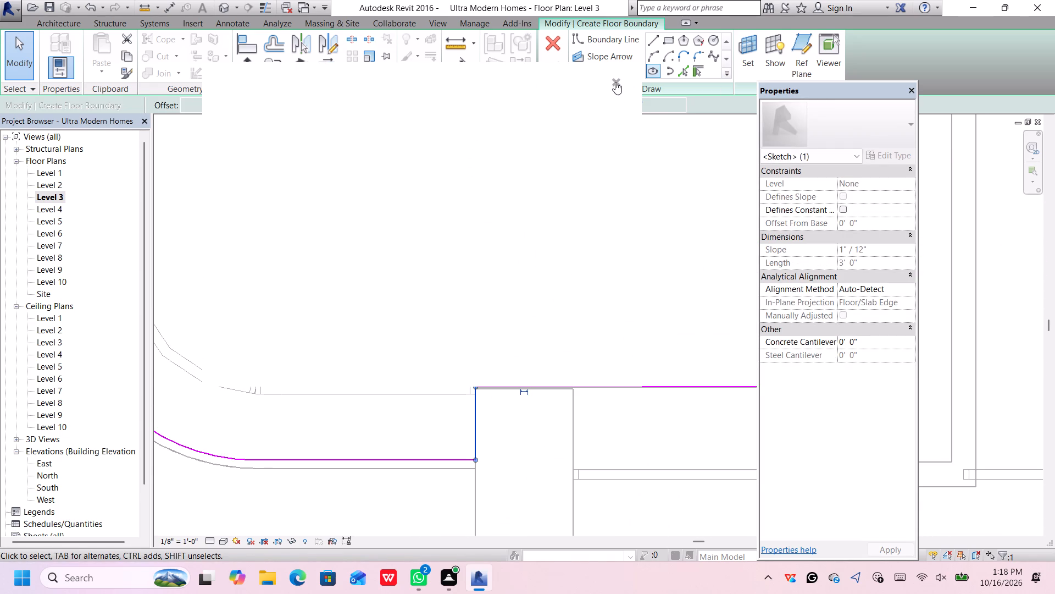
click(616, 80)
Finish the floor boundary sketch to create the Generic - 2' floor on Level 2.
click(557, 61)
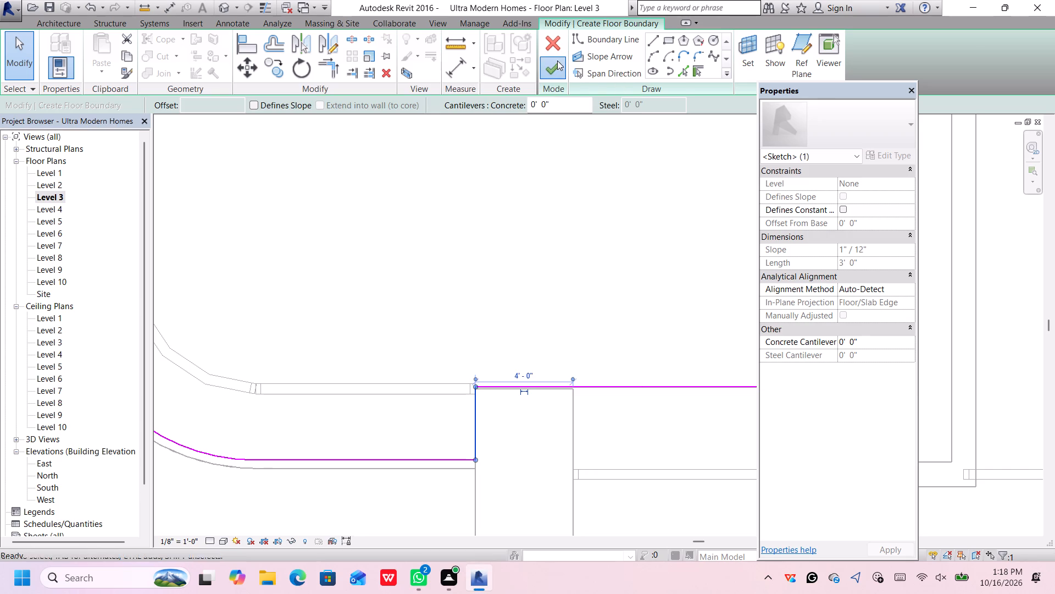
scroll(550, 235, down, 11)
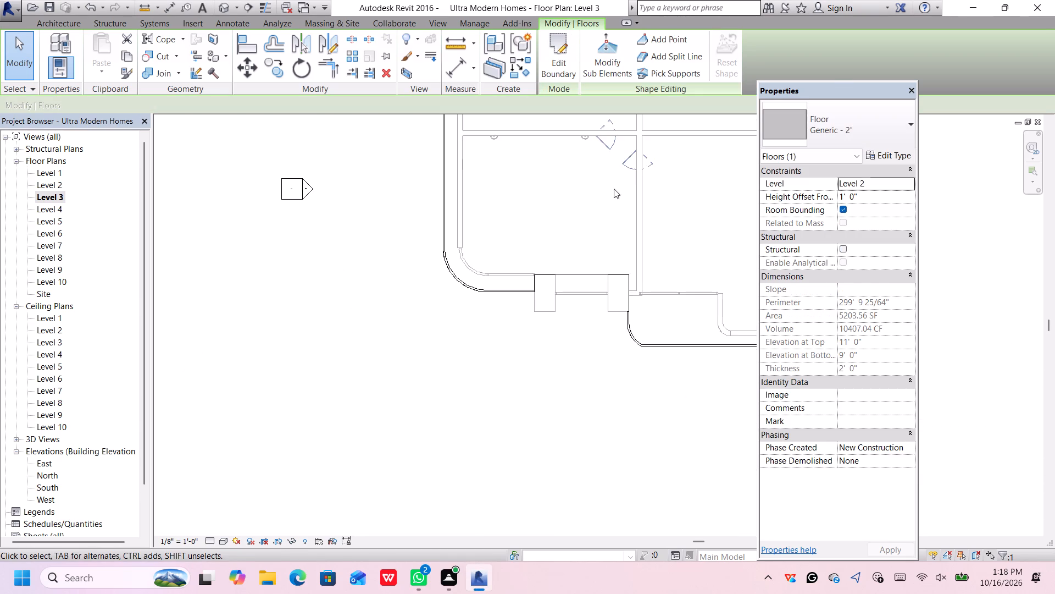
middle_drag(613, 190, 531, 290)
In the 3D view, set the new Generic - 2' floor's height offset from Level 2 to 7'.
click(227, 3)
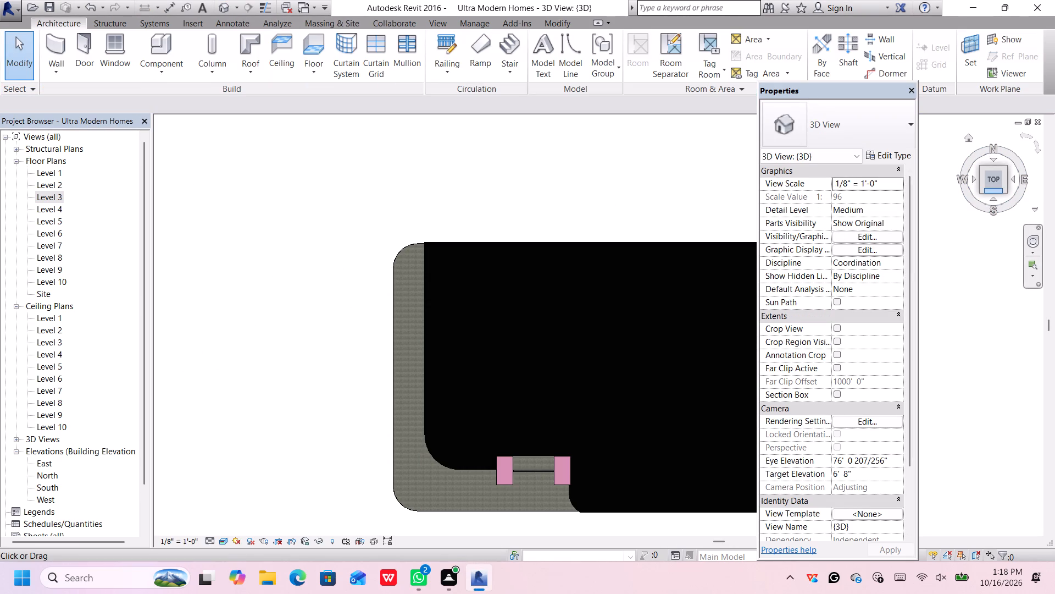
click(983, 193)
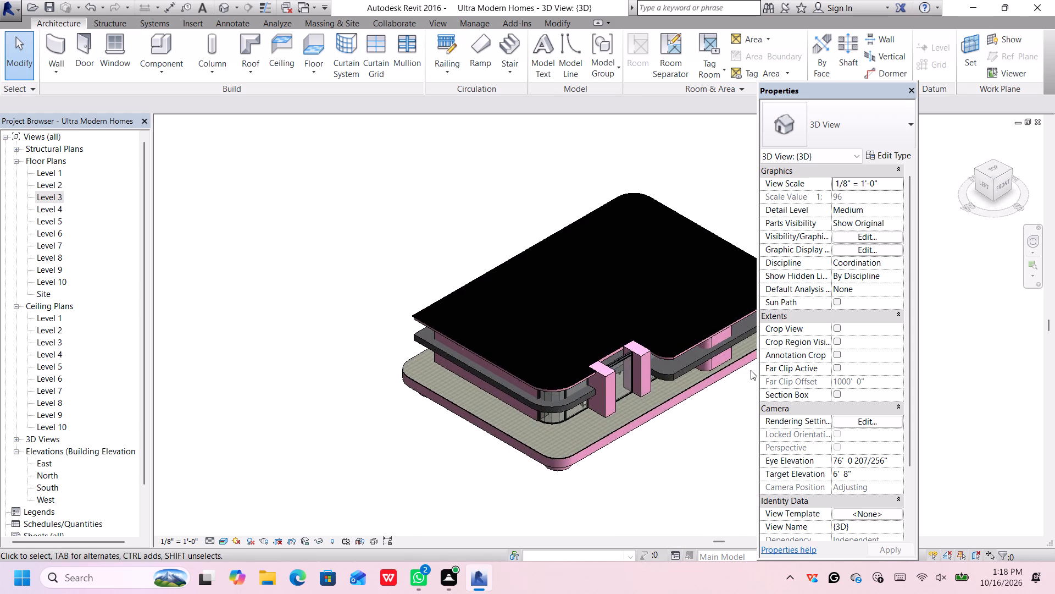
middle_drag(709, 415, 624, 415)
scroll(619, 377, up, 4)
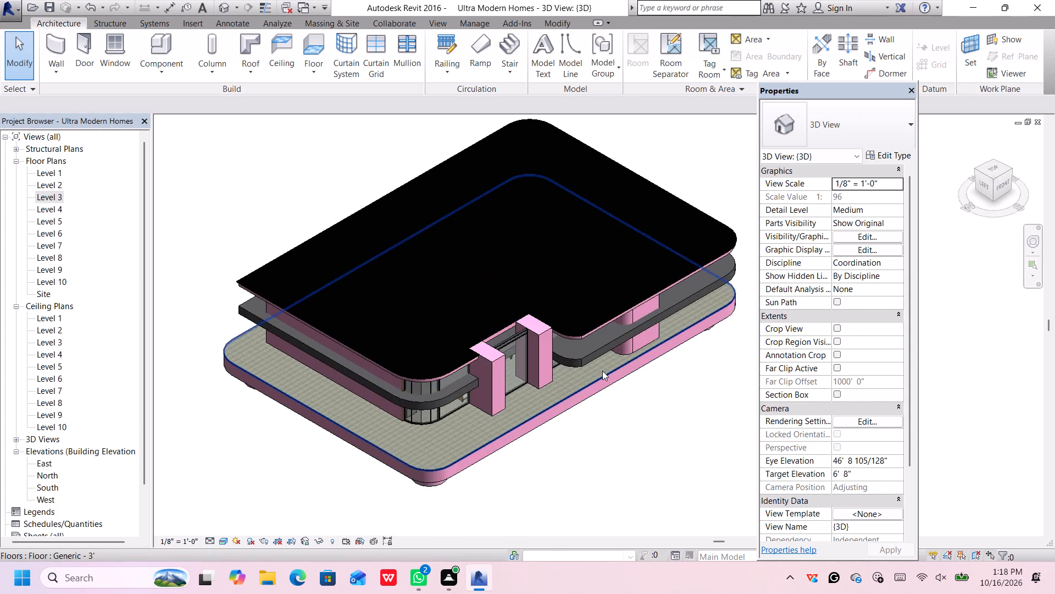
click(597, 344)
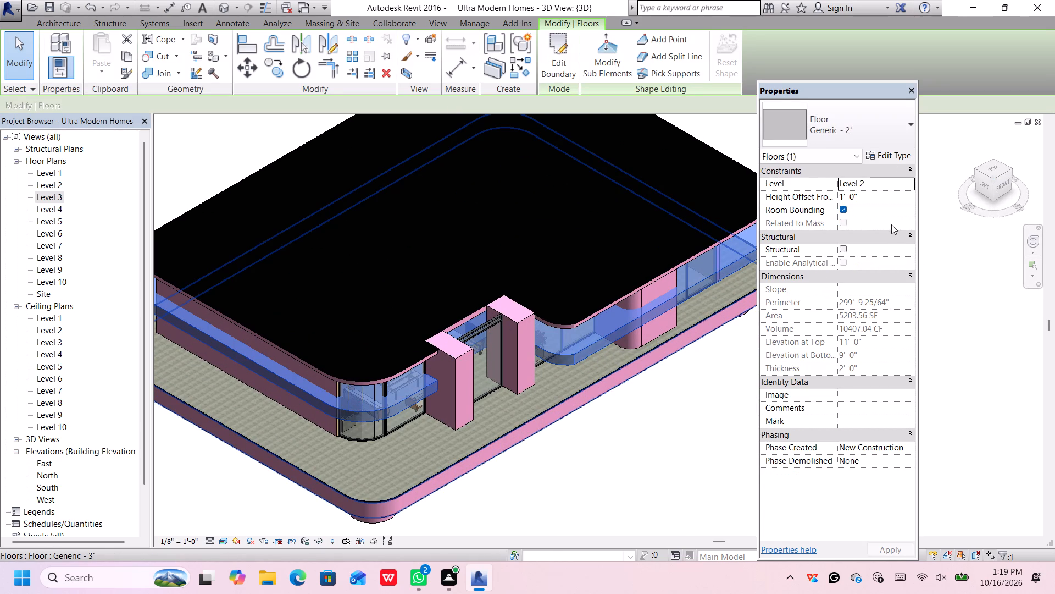
click(892, 197)
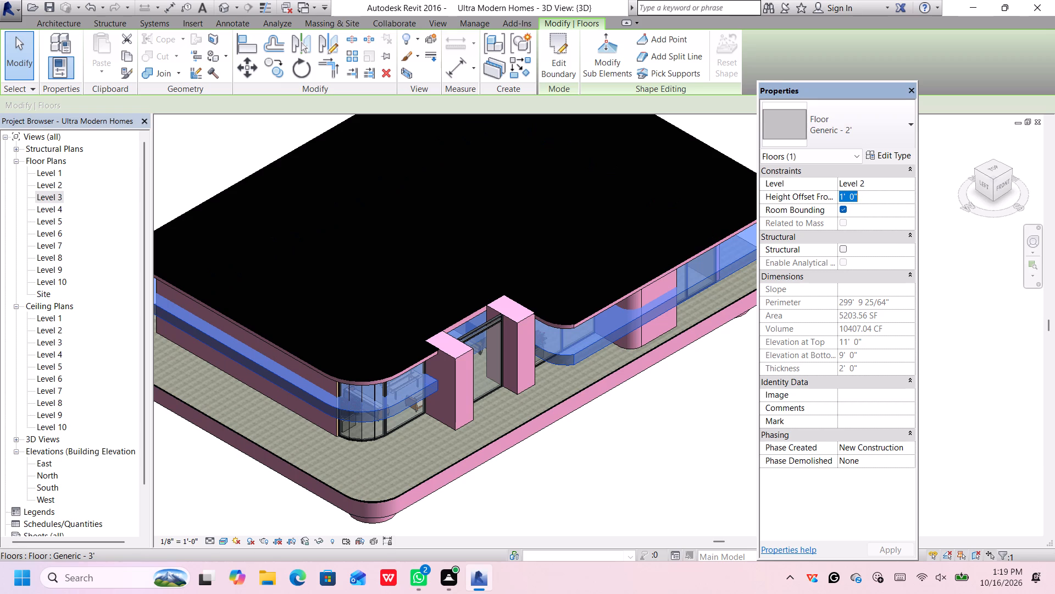
key(BackSpace)
text(7')
key(Return)
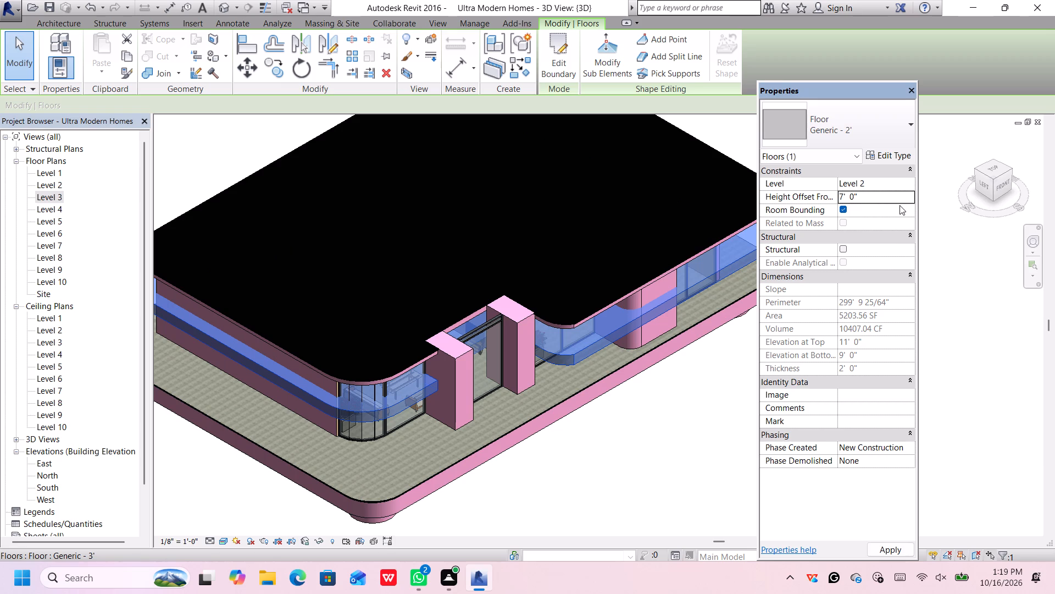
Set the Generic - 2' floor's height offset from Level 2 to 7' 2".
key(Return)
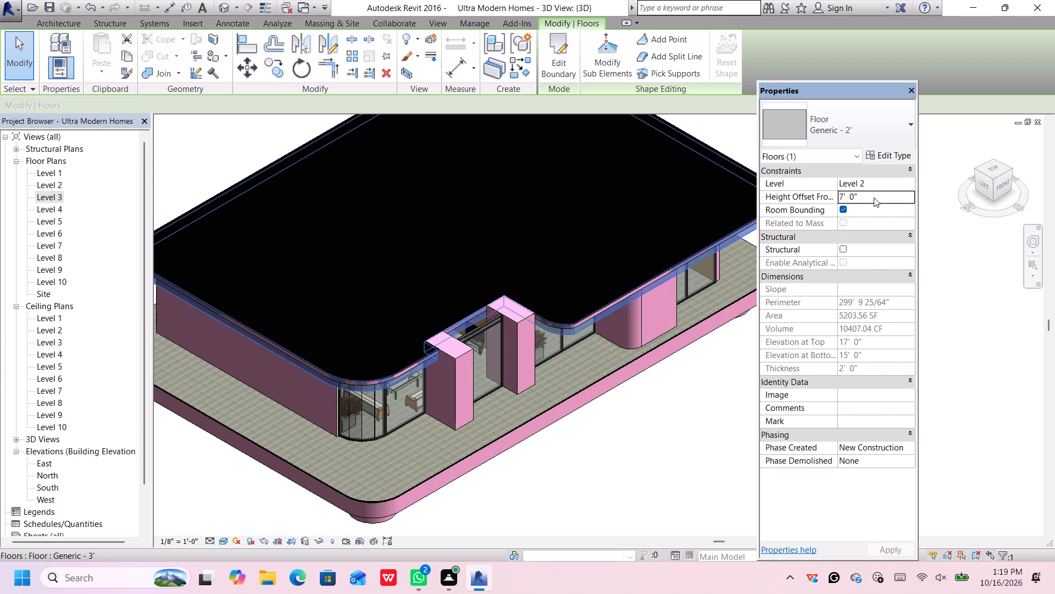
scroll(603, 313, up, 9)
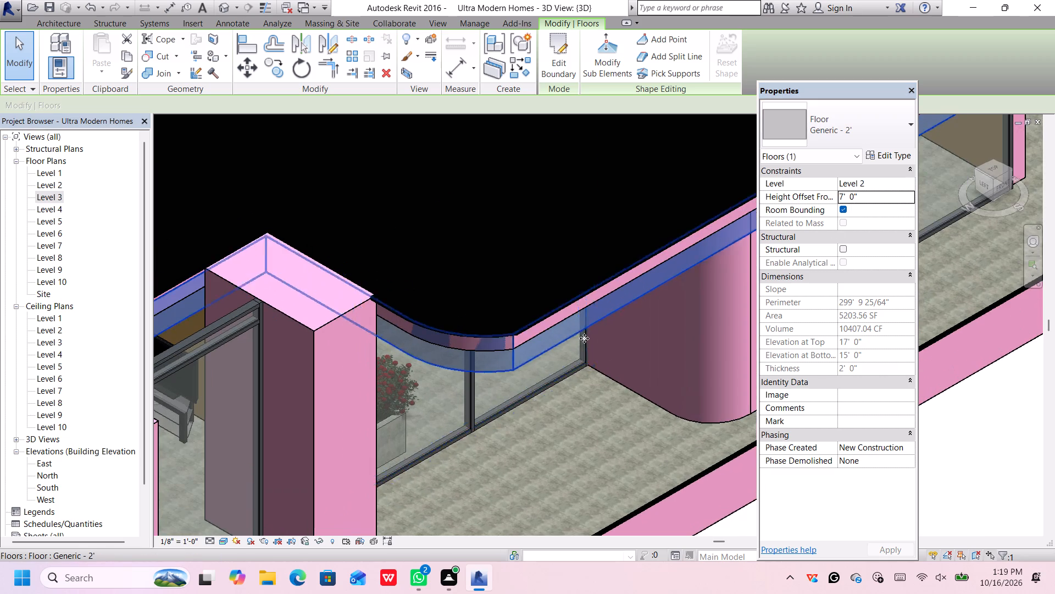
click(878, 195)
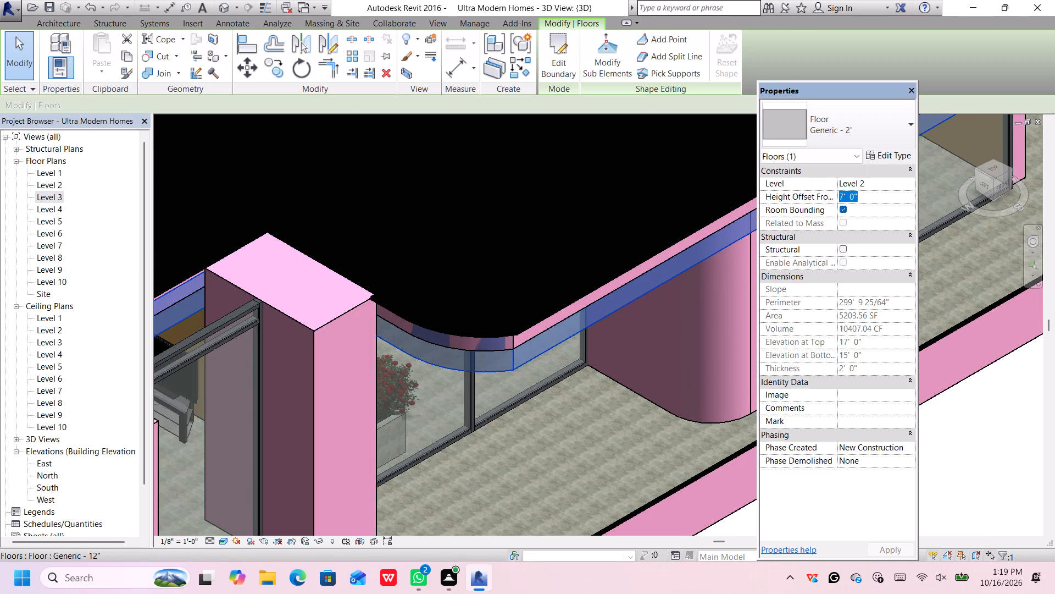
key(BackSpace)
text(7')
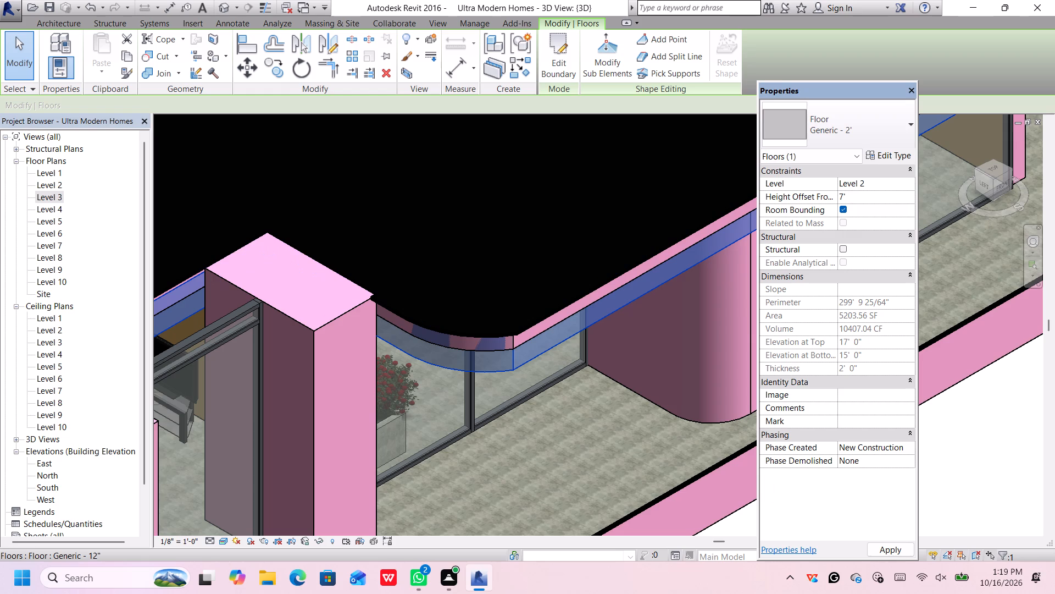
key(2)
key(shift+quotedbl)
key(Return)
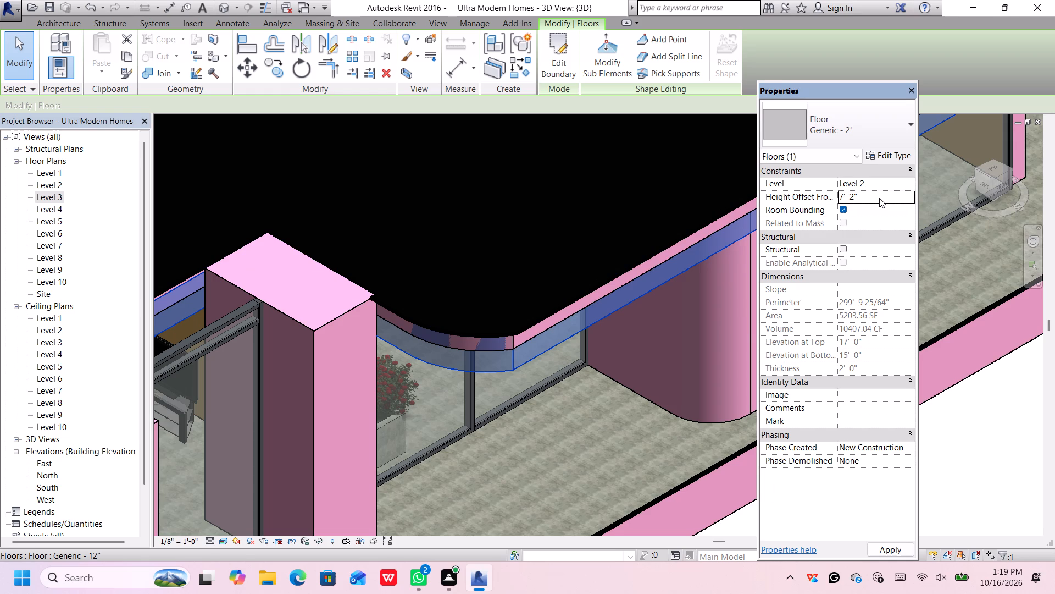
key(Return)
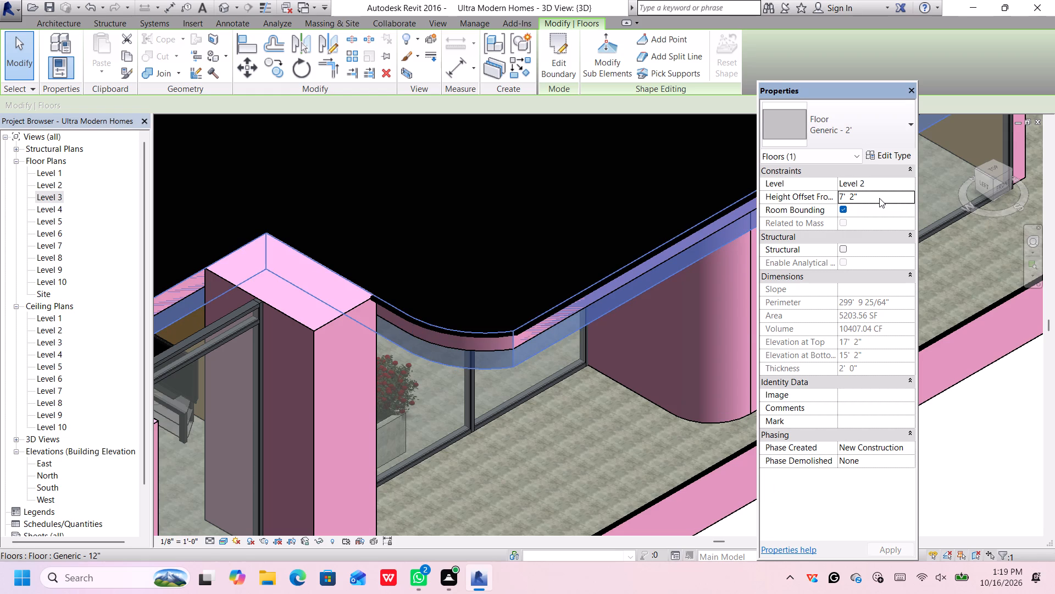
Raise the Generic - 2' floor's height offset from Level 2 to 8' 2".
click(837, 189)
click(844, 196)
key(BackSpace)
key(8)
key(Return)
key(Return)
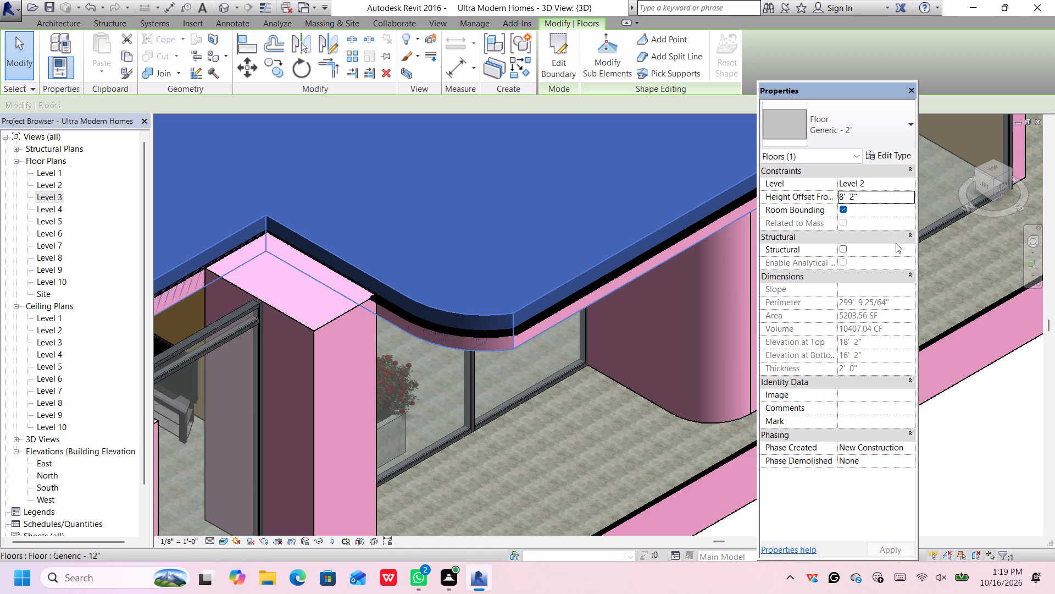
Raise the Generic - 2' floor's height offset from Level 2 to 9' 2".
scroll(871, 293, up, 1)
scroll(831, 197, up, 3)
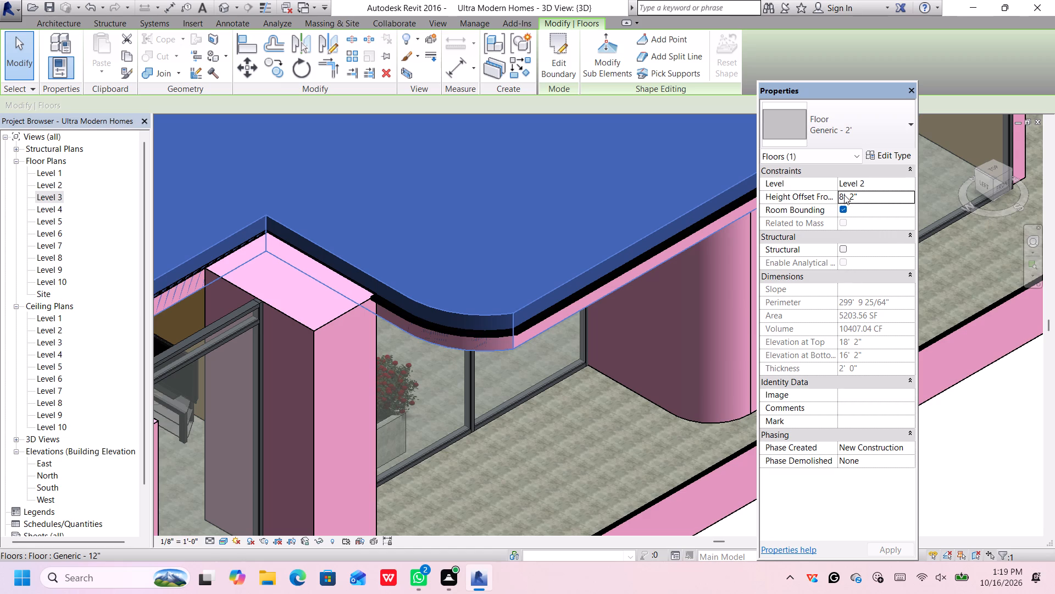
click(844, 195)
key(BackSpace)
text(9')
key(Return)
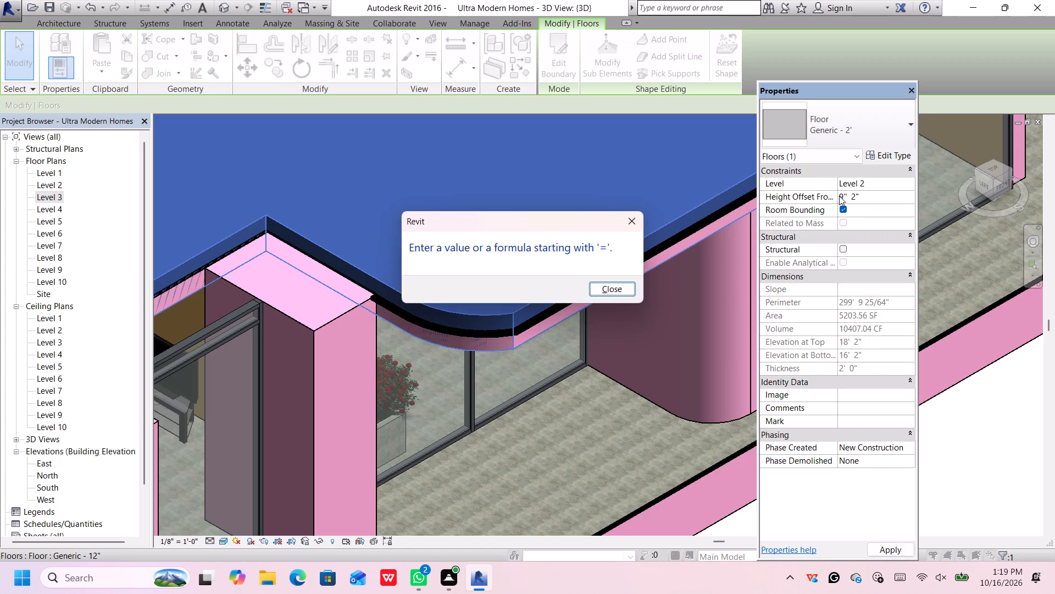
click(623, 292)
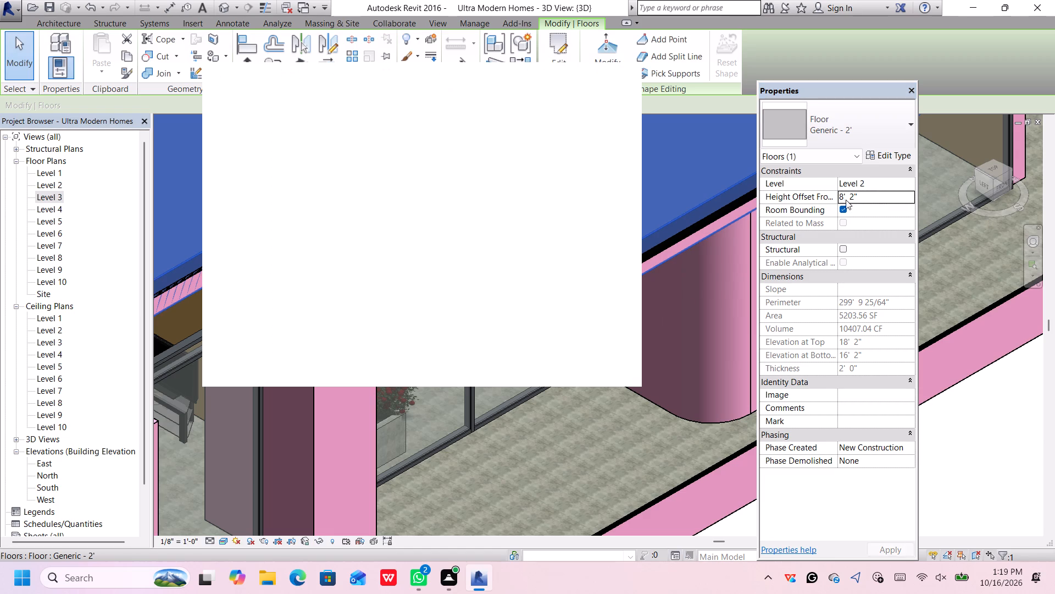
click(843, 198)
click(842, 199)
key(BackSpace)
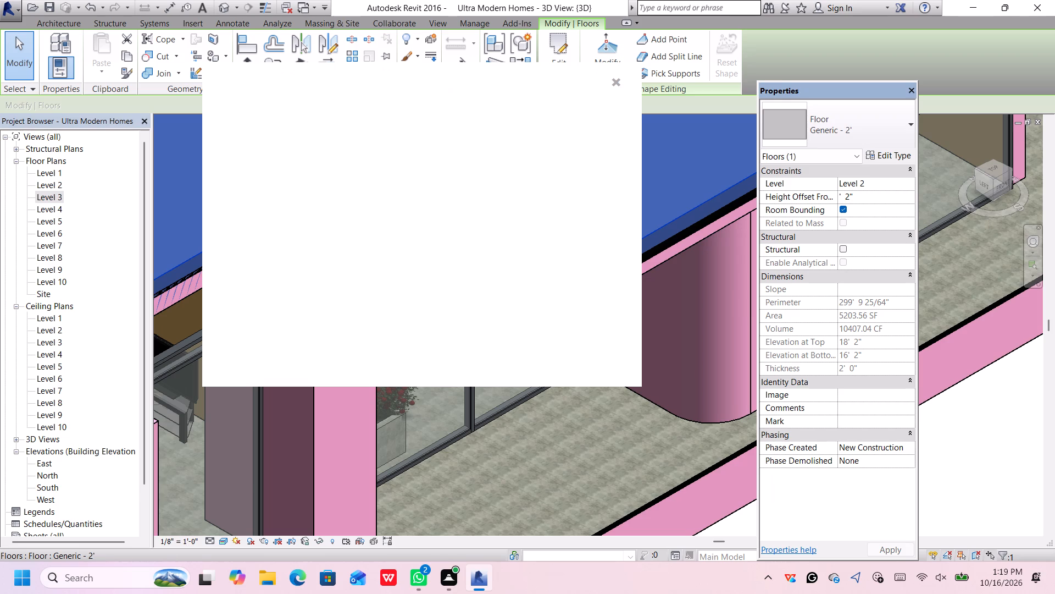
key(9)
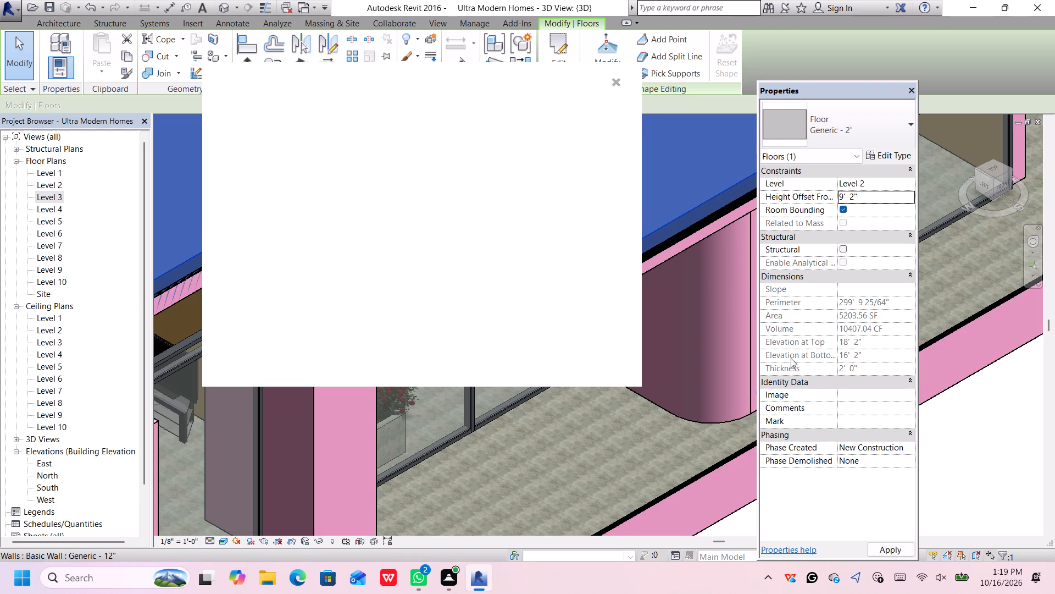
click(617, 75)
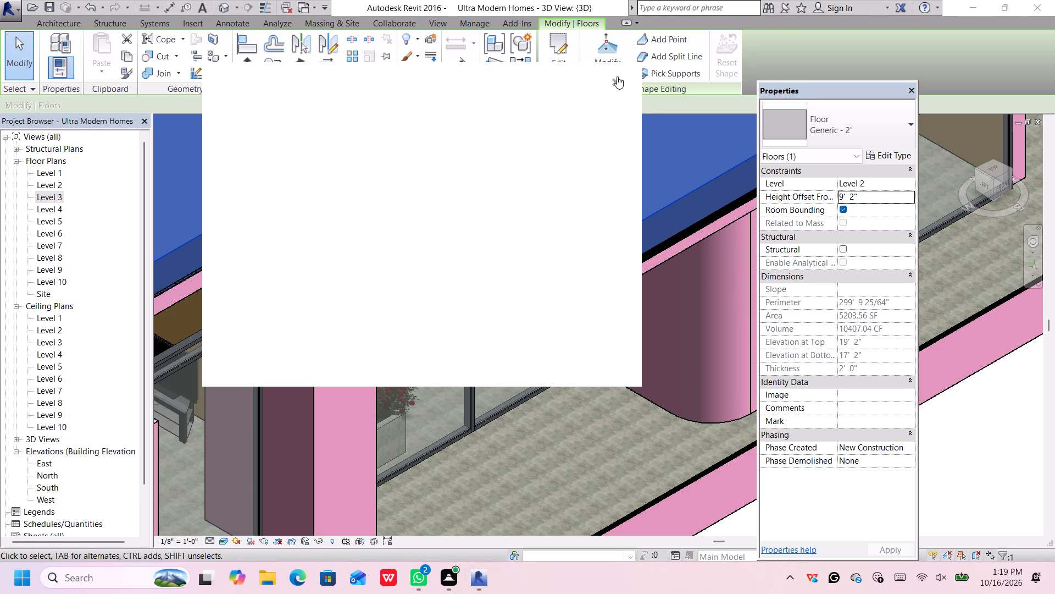
Set the Generic - 2' floor's height offset from Level 2 to 9' 4" and deselect the floor.
scroll(545, 327, up, 5)
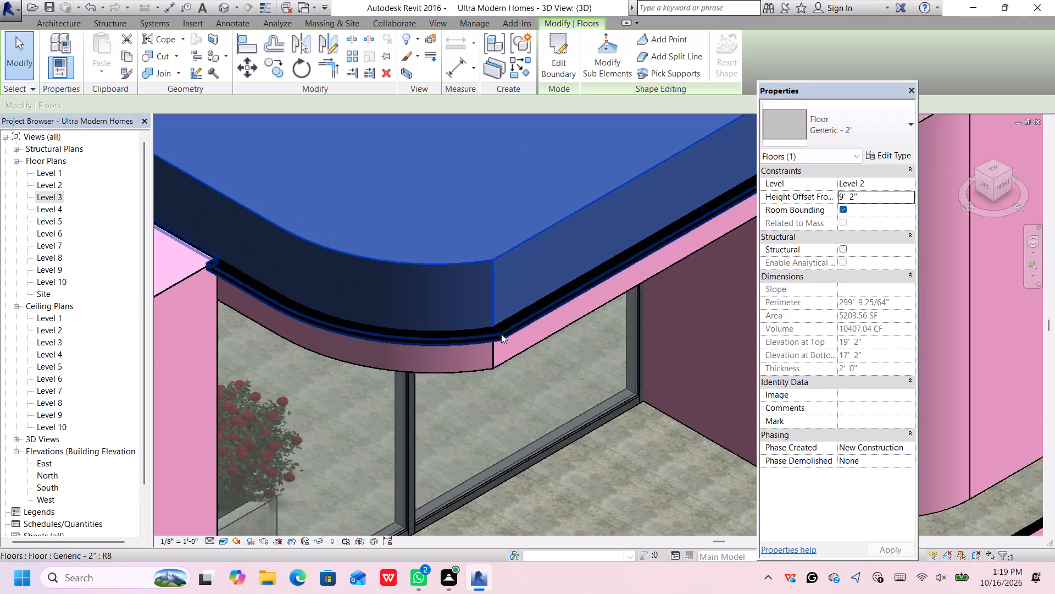
scroll(501, 334, up, 5)
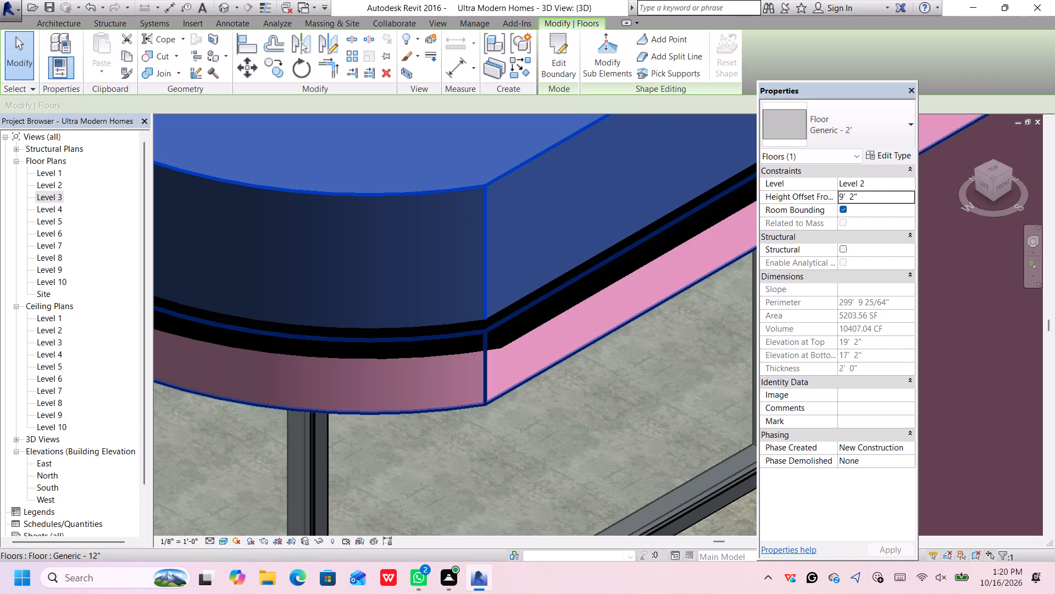
click(853, 193)
click(854, 197)
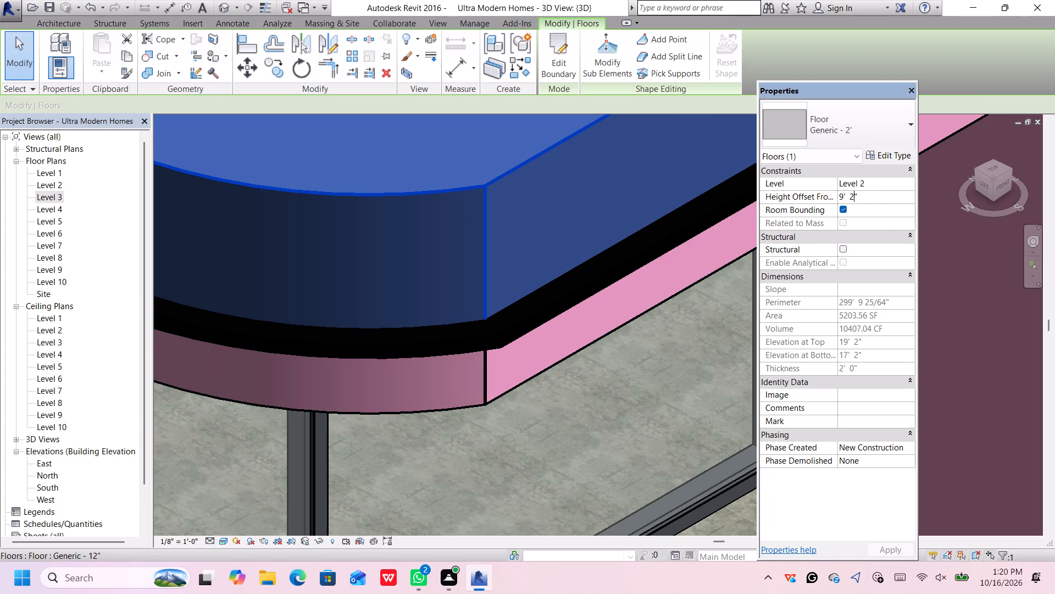
key(BackSpace)
key(4)
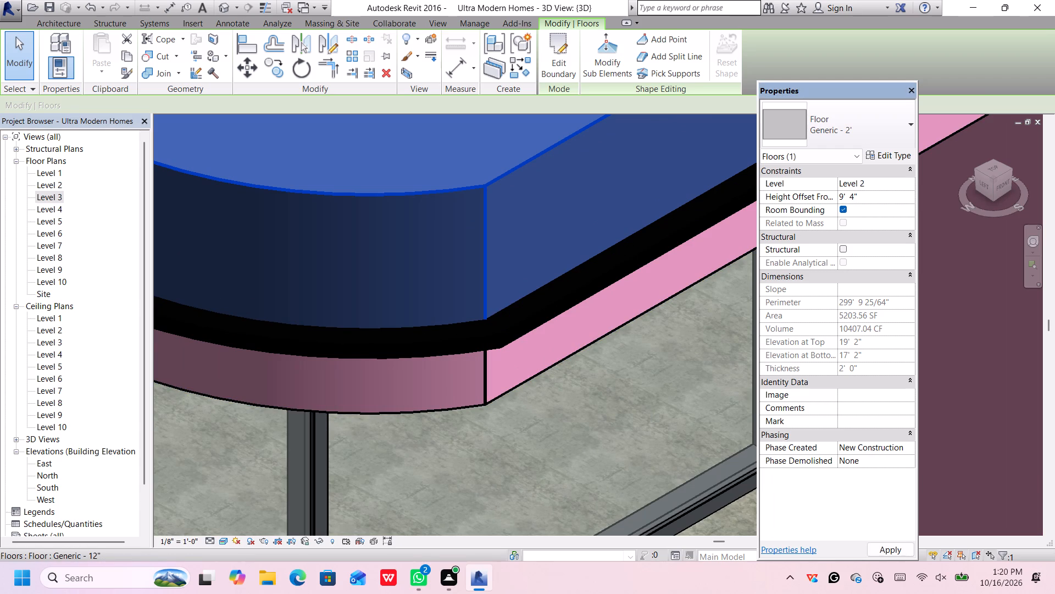
key(Return)
scroll(514, 348, down, 5)
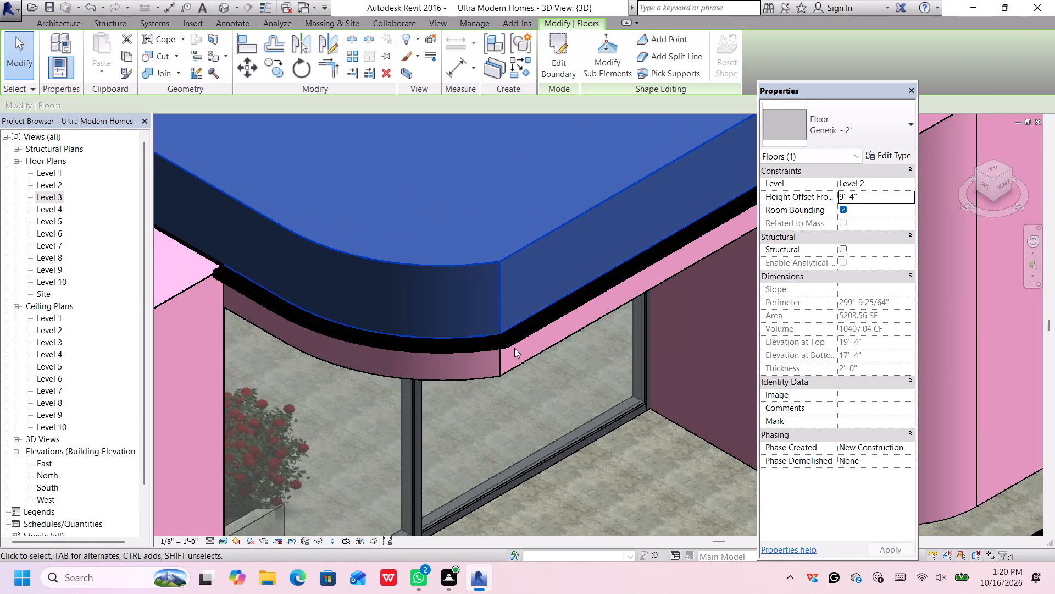
scroll(514, 348, down, 13)
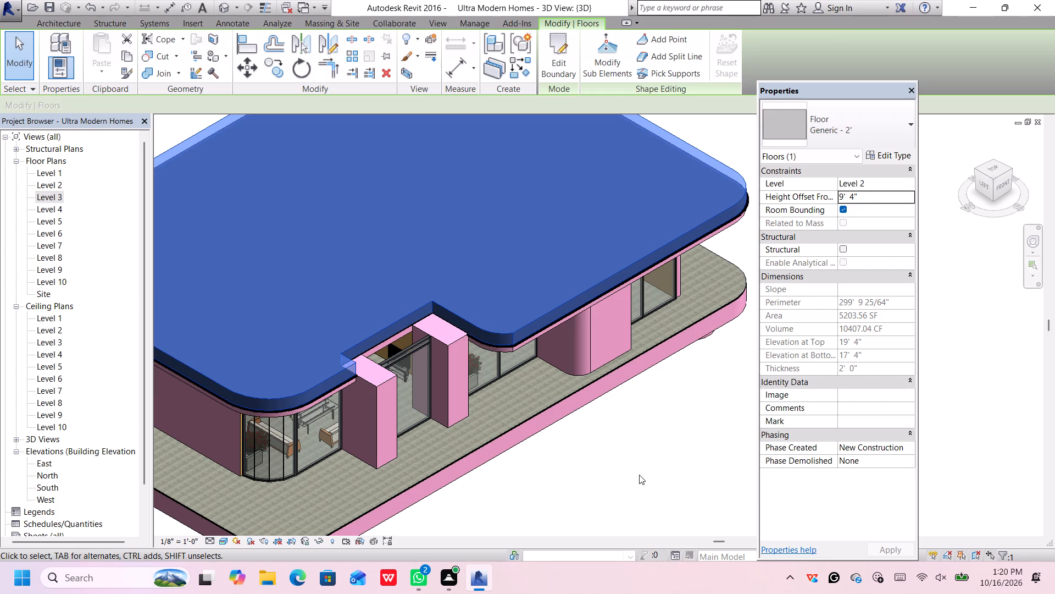
click(639, 475)
scroll(645, 448, down, 2)
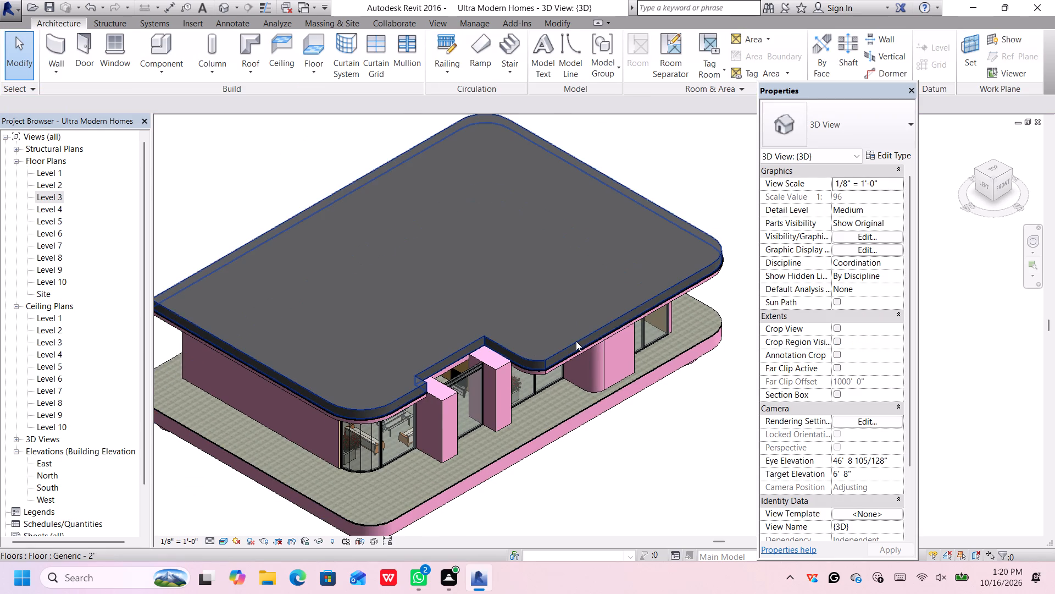
Facing the building's front, open the material selection for the Structure [1] layer in the Generic - 2' floor type.
click(576, 341)
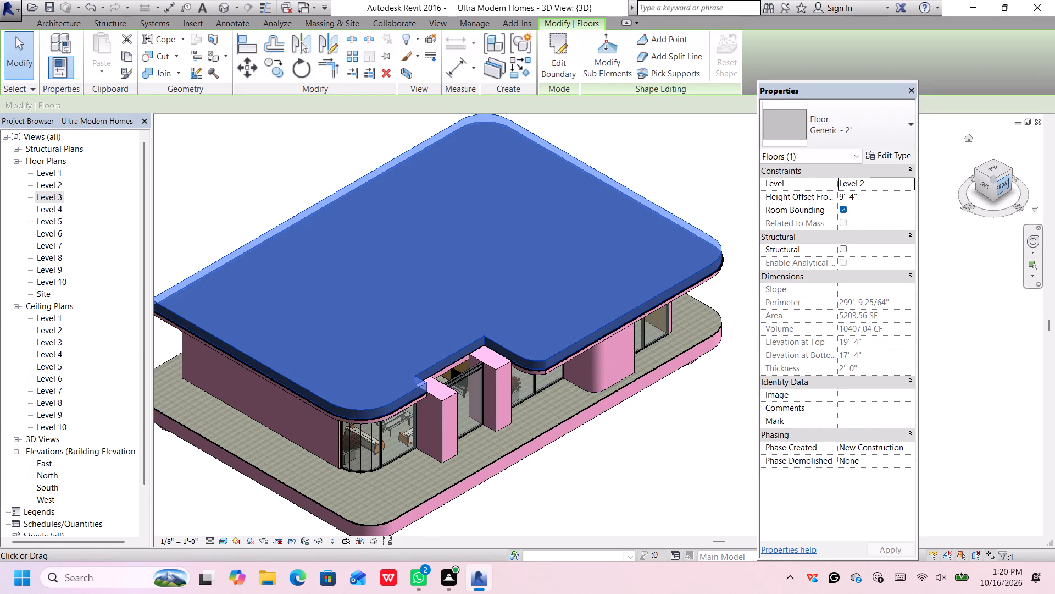
click(1001, 183)
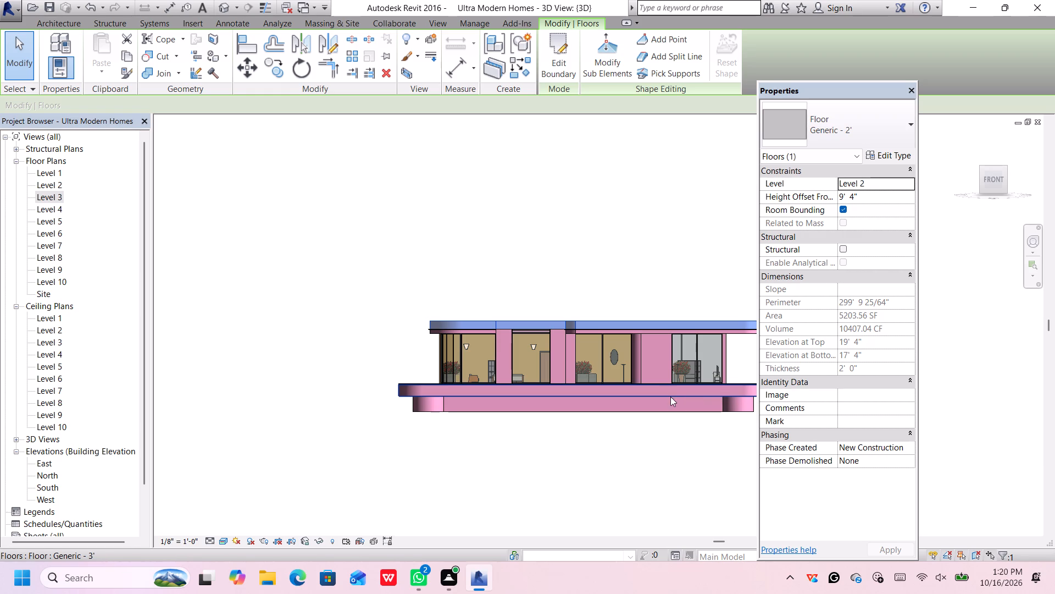
middle_drag(633, 285, 452, 325)
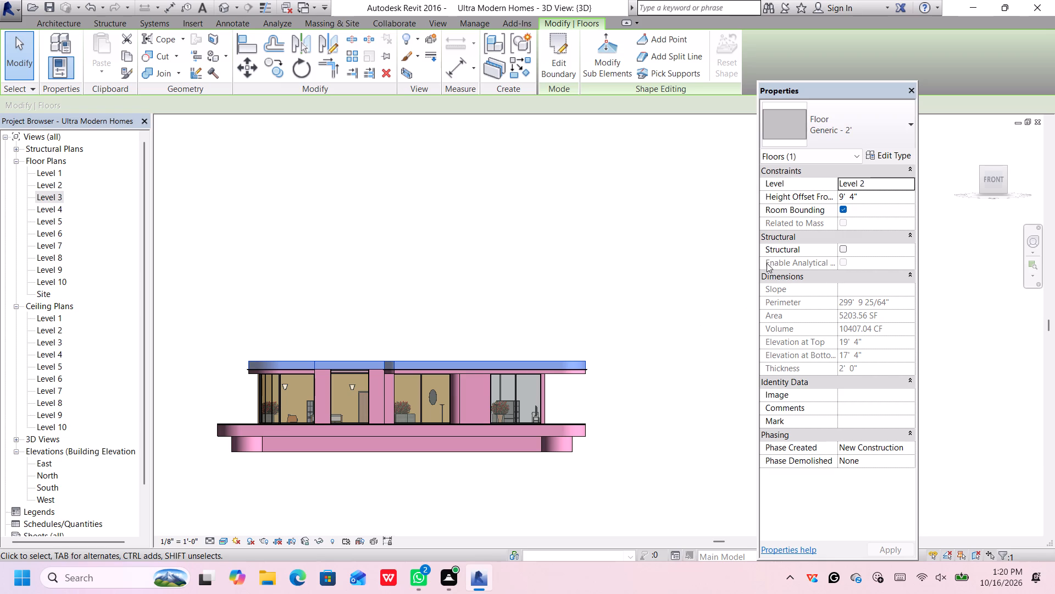
click(890, 184)
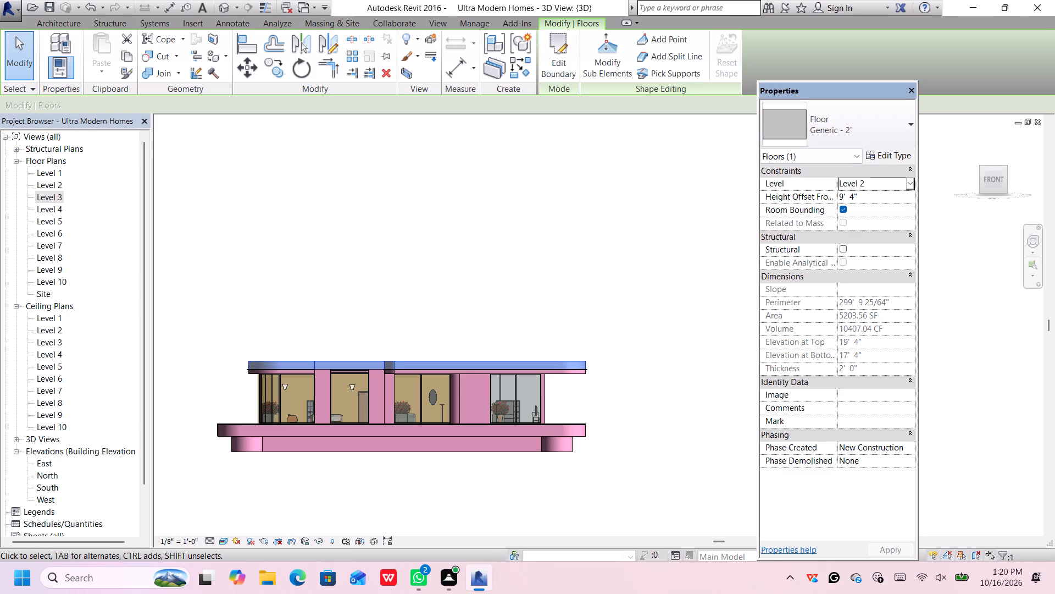
click(902, 158)
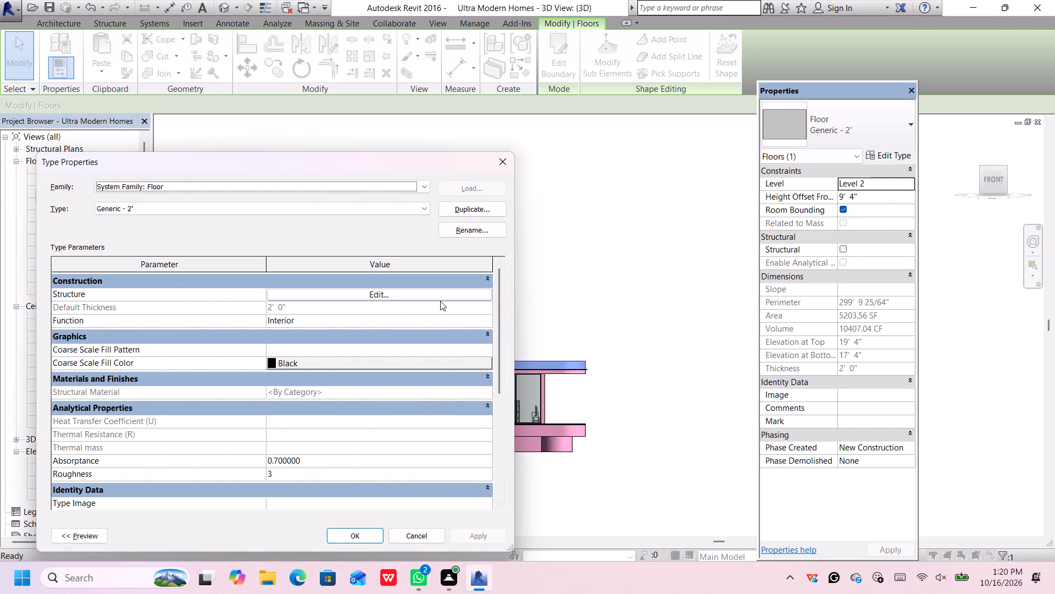
click(436, 294)
click(236, 293)
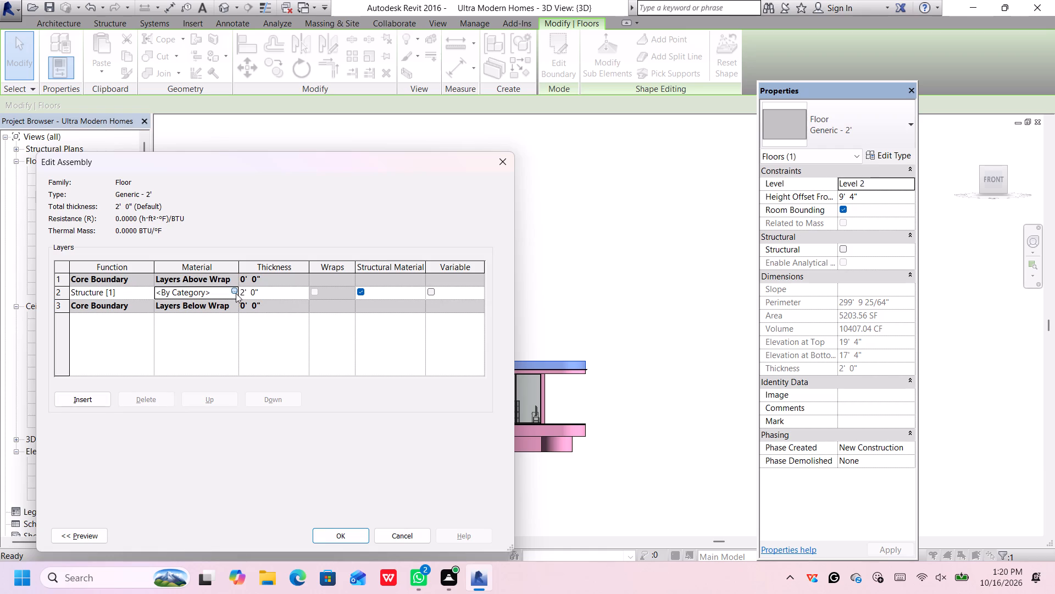
Assign the Parking Stripe material to the Structure [1] layer of the Generic - 2' floor type, accept the type changes and deselect the floor.
scroll(147, 329, down, 3)
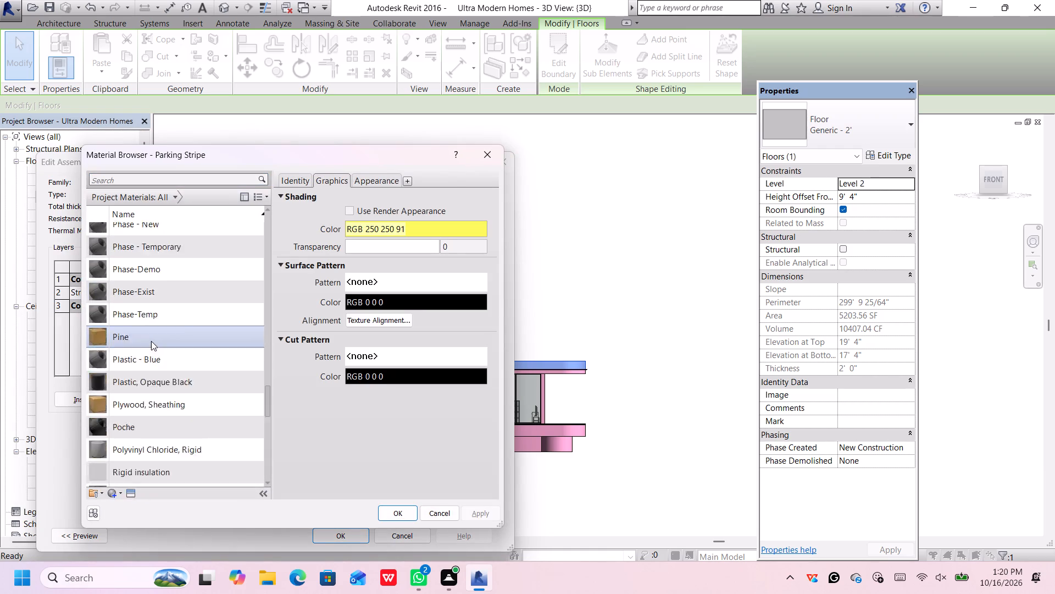
scroll(151, 341, down, 6)
scroll(151, 341, up, 1)
scroll(151, 341, down, 4)
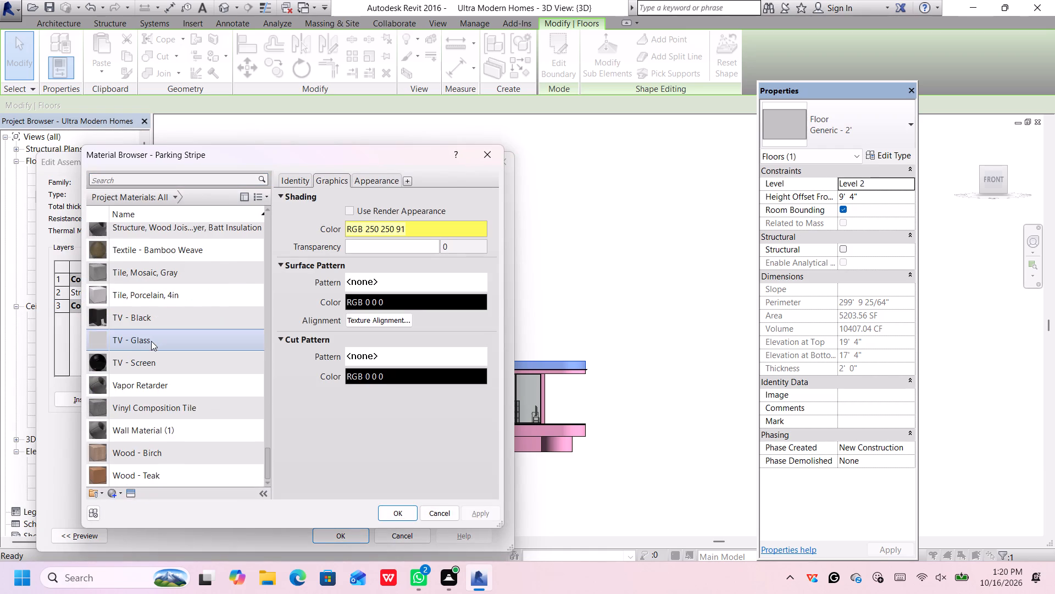
scroll(151, 341, down, 1)
scroll(151, 341, up, 12)
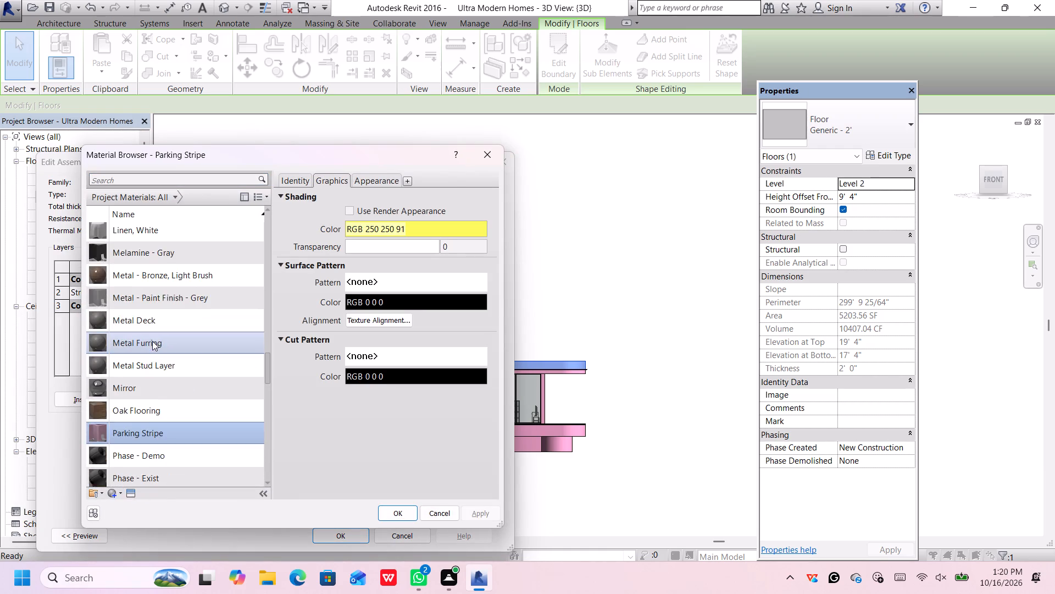
scroll(152, 341, up, 7)
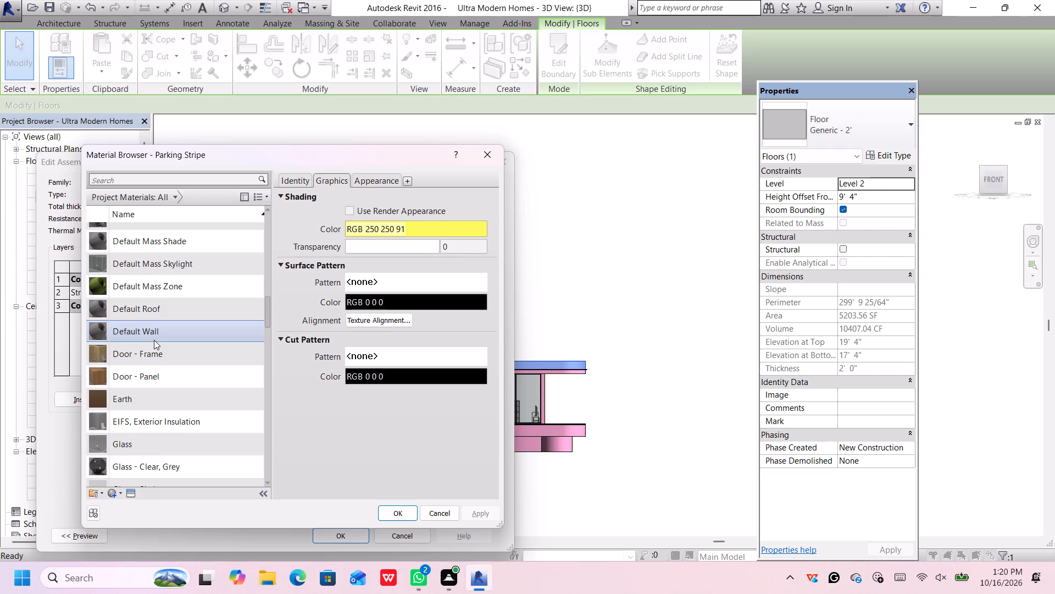
scroll(154, 340, up, 8)
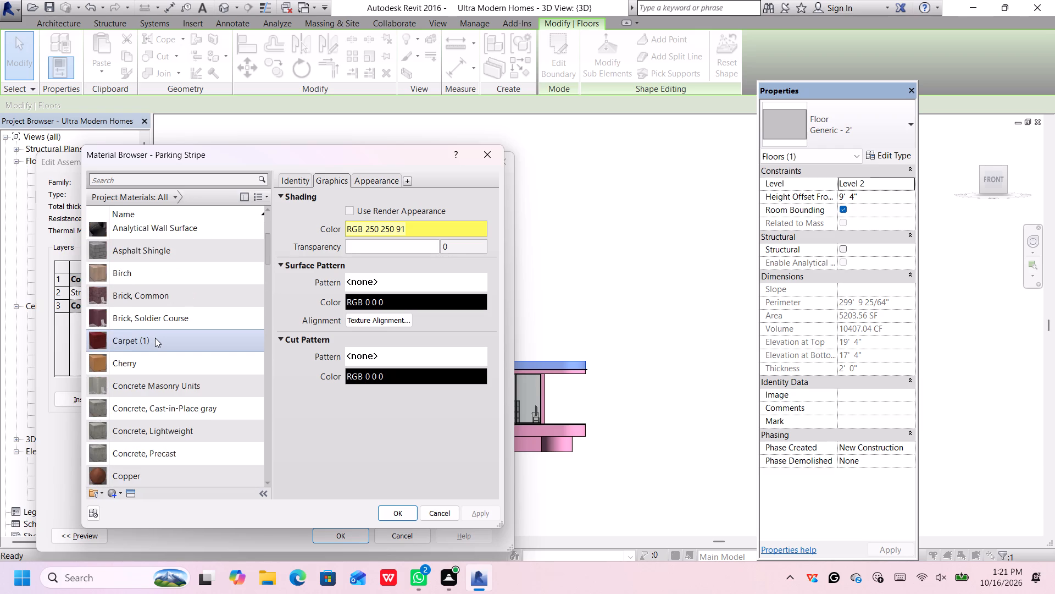
scroll(155, 338, down, 2)
scroll(155, 338, up, 5)
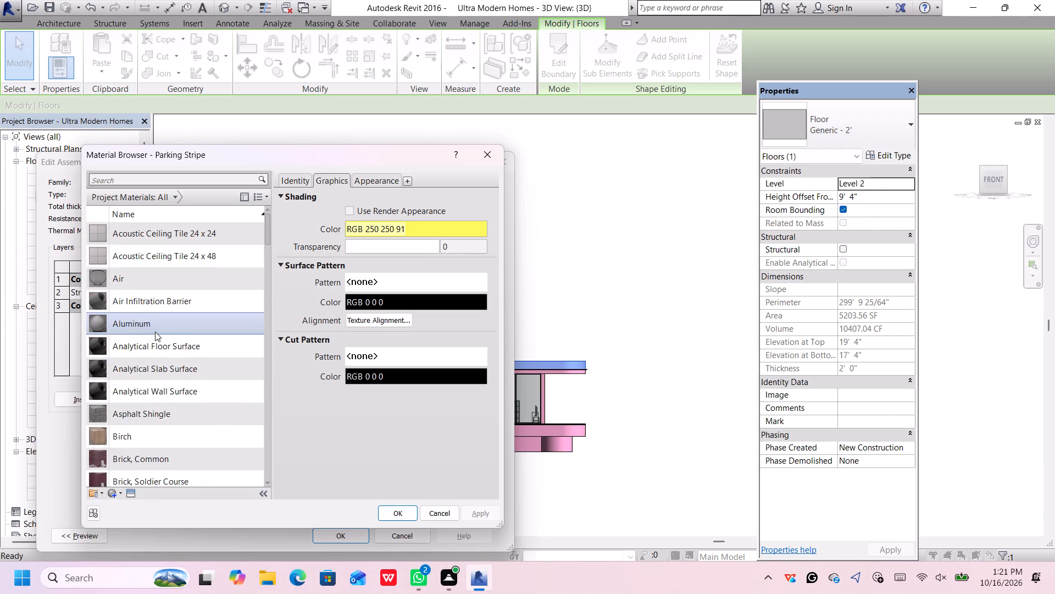
scroll(155, 332, up, 4)
scroll(155, 332, down, 12)
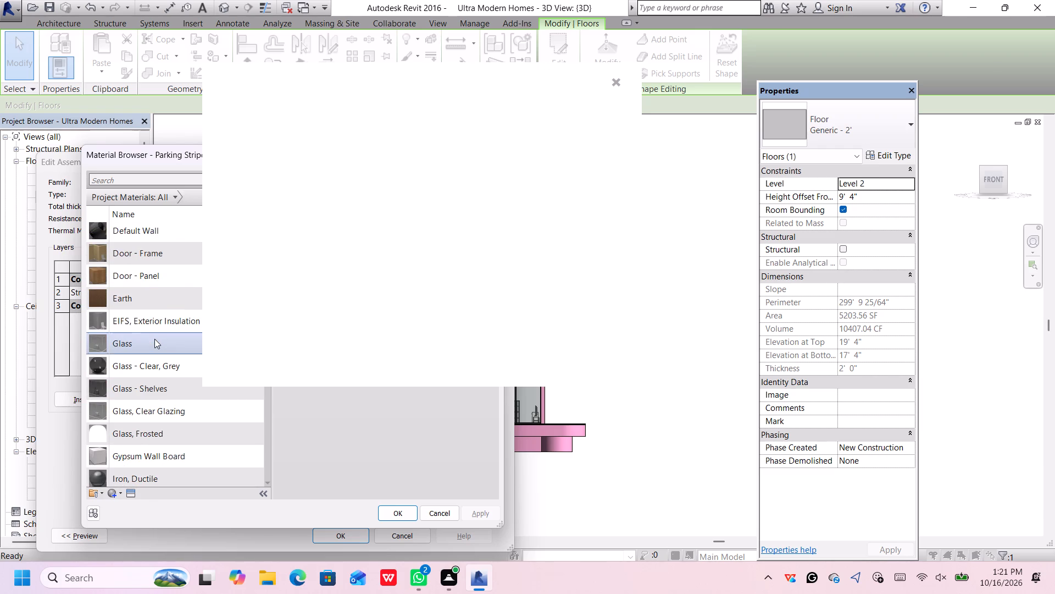
scroll(152, 360, down, 4)
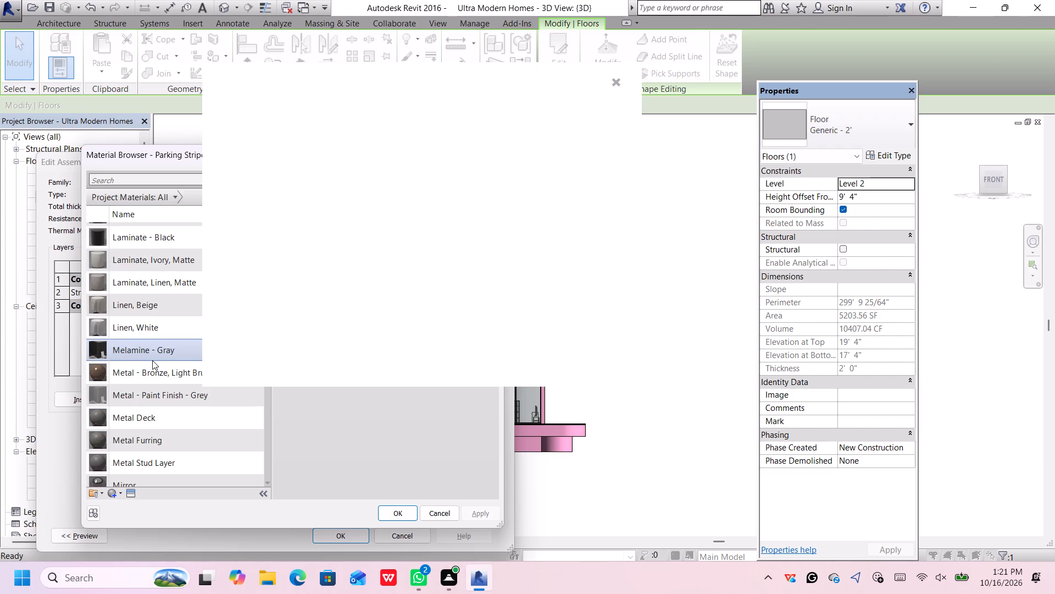
scroll(152, 360, down, 2)
click(149, 393)
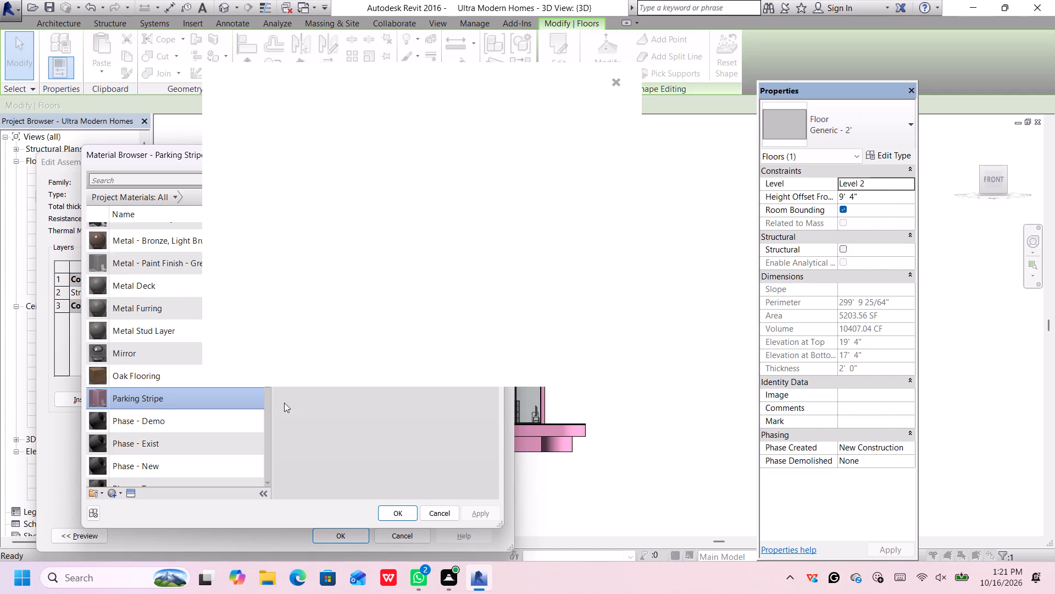
click(621, 82)
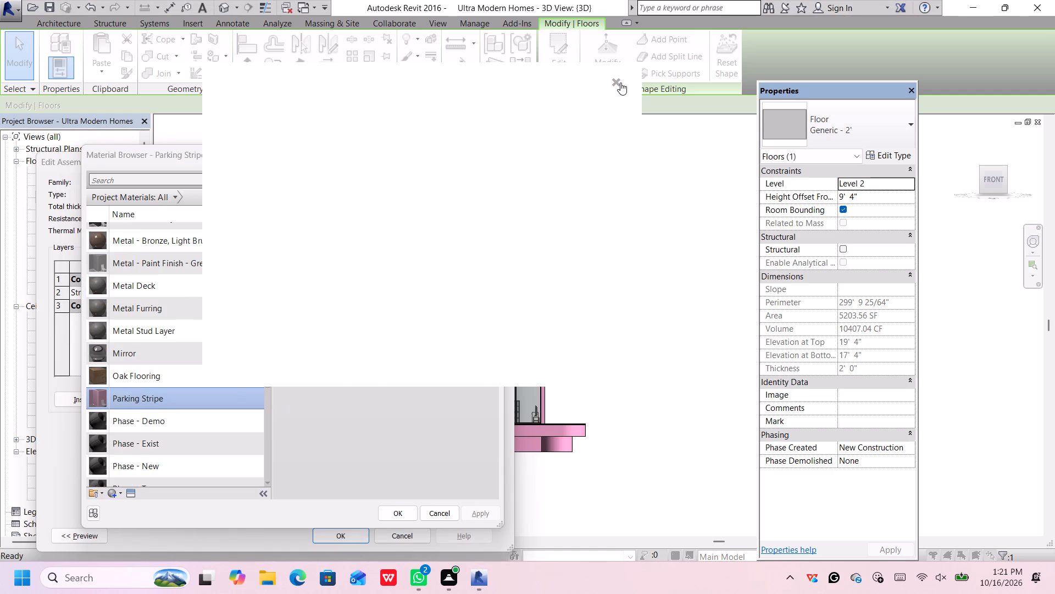
click(396, 512)
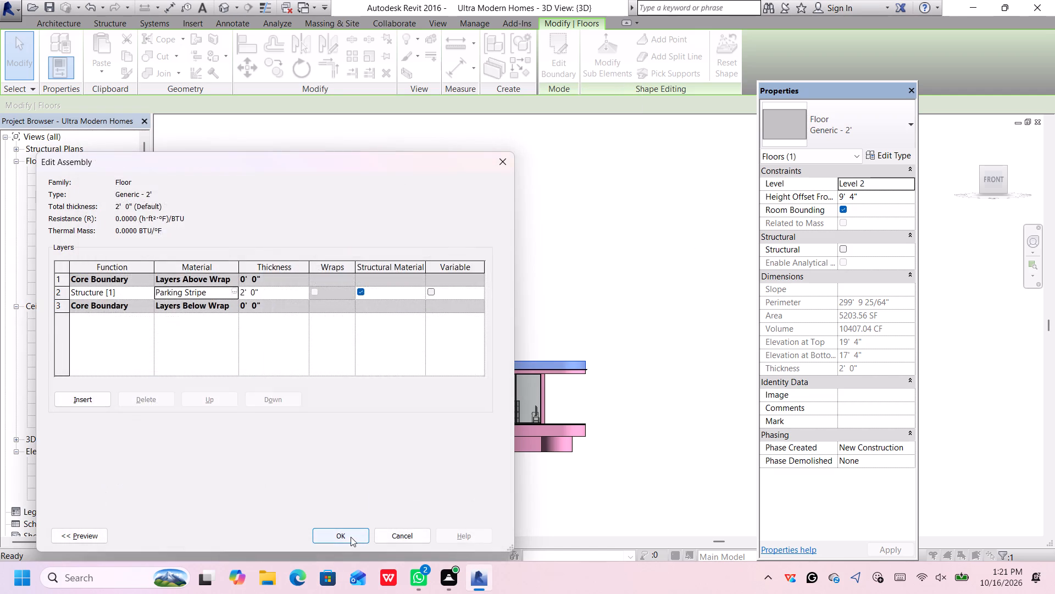
click(350, 537)
click(350, 537)
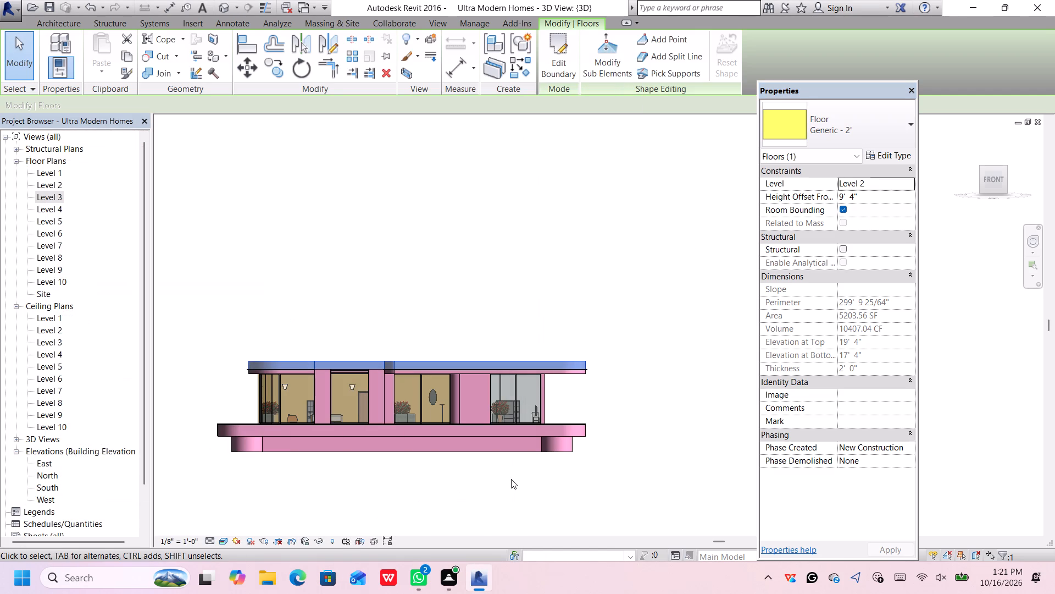
click(509, 493)
Change the thin Generic - 2" floor running along the roof edge to the Generic - 3" type.
scroll(416, 345, up, 3)
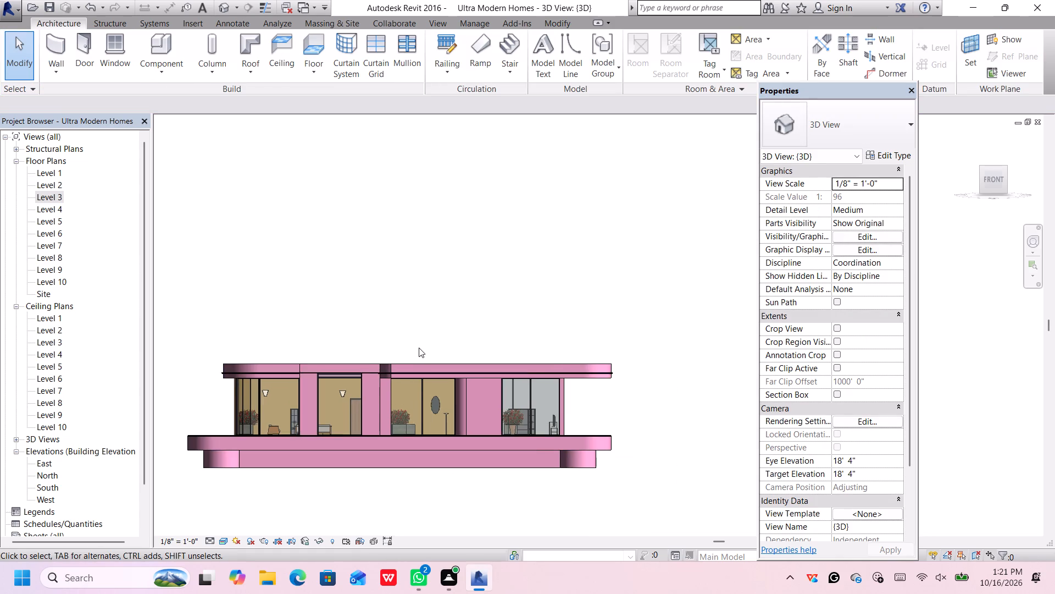
scroll(420, 346, down, 2)
scroll(606, 375, up, 3)
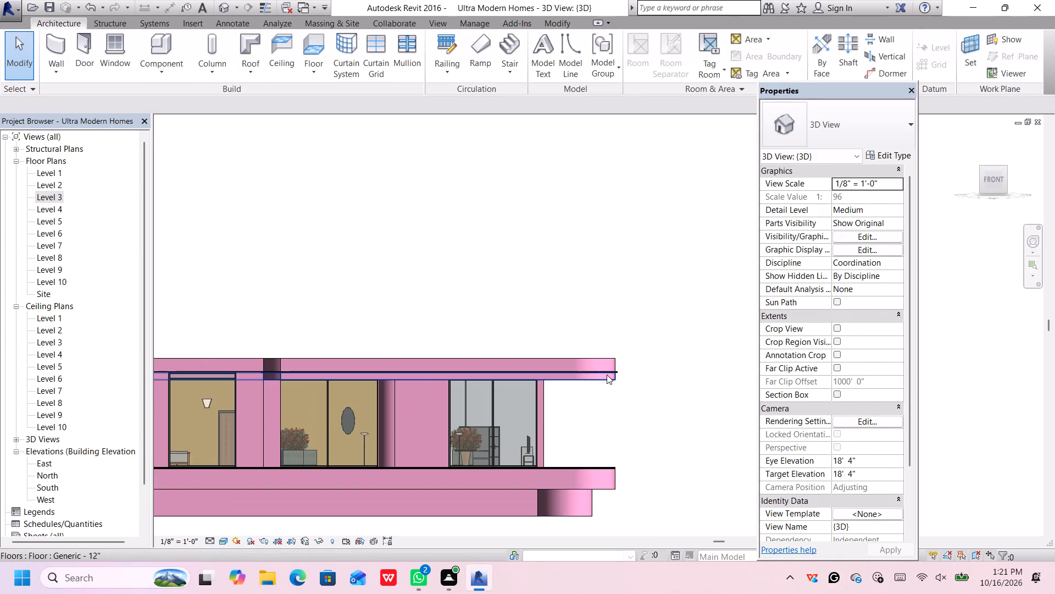
scroll(607, 375, up, 4)
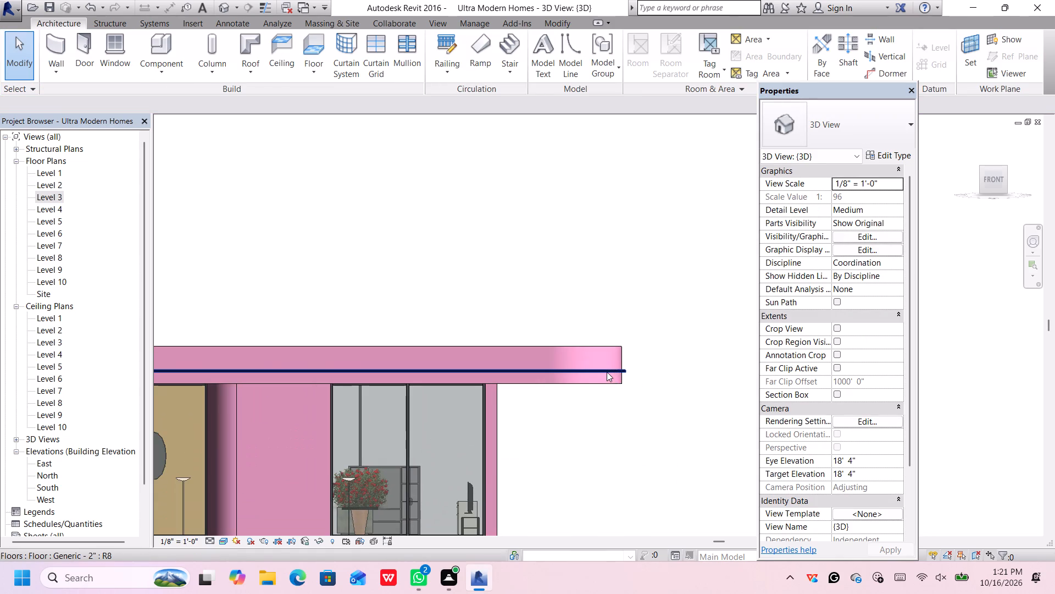
click(608, 371)
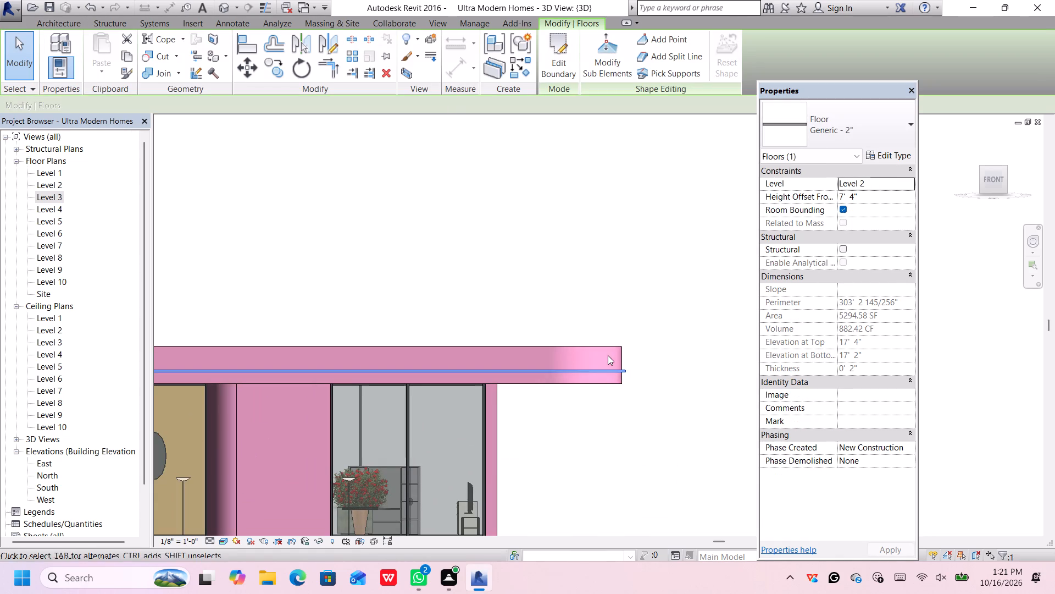
click(842, 130)
scroll(835, 221, up, 2)
click(834, 267)
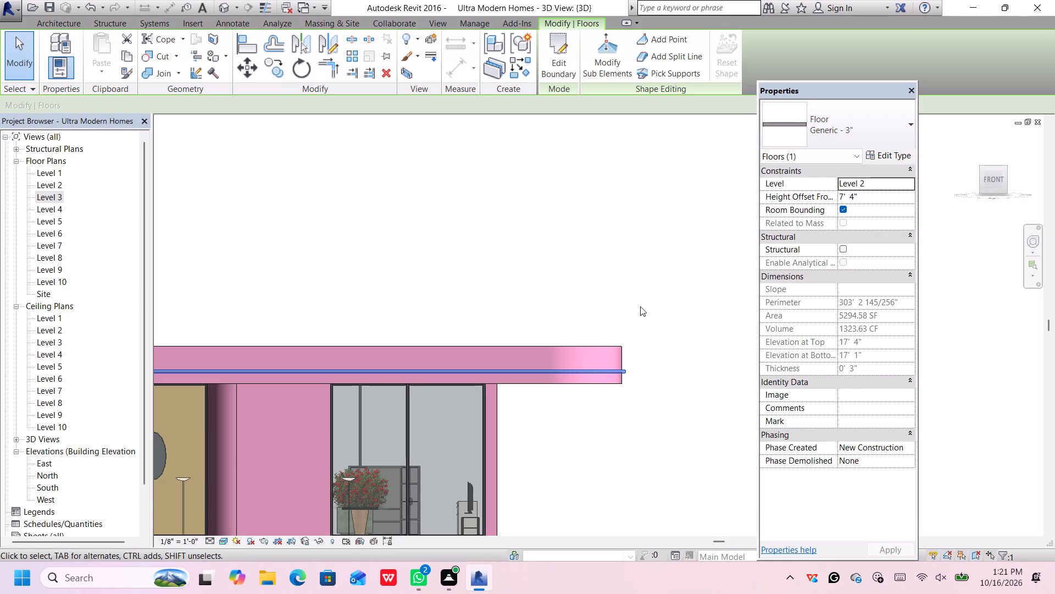
Set the thin Generic - 3" roof-edge floor's height offset from Level 2 to 7' 5".
scroll(640, 306, down, 2)
middle_drag(631, 331, 693, 351)
scroll(684, 352, up, 6)
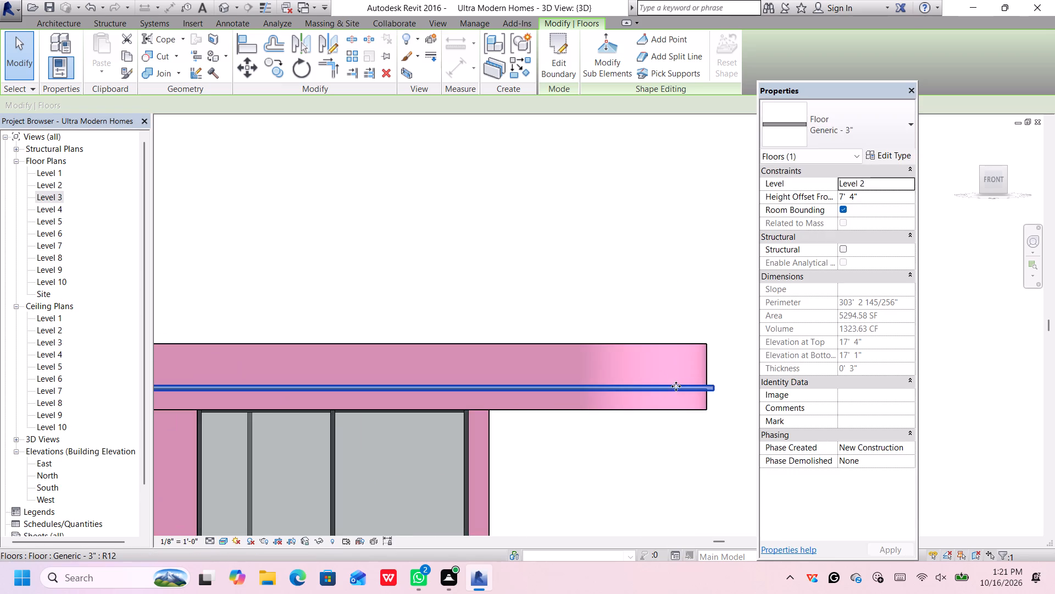
scroll(684, 395, up, 4)
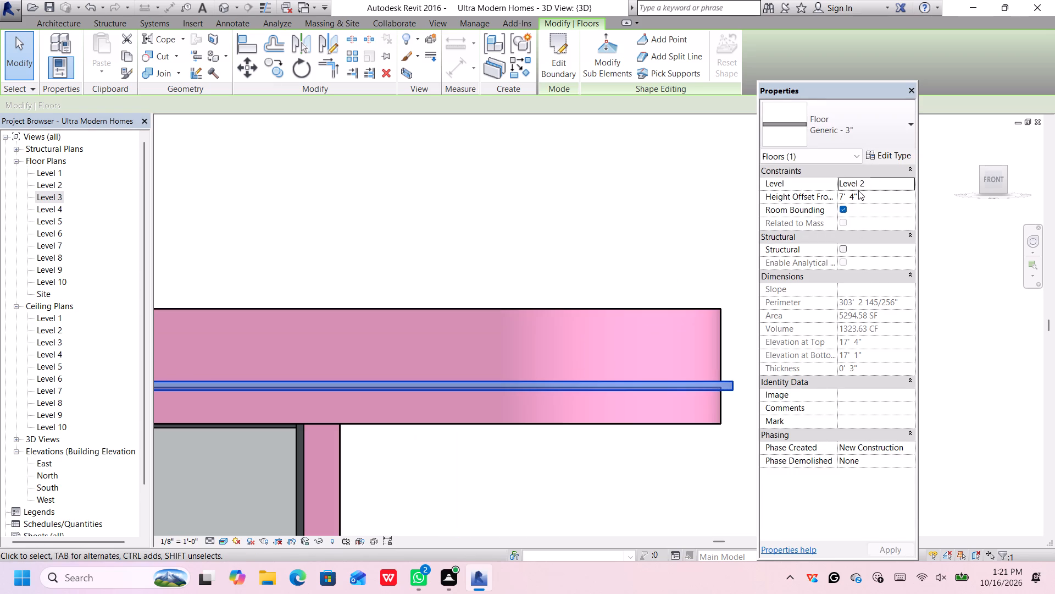
scroll(853, 200, up, 3)
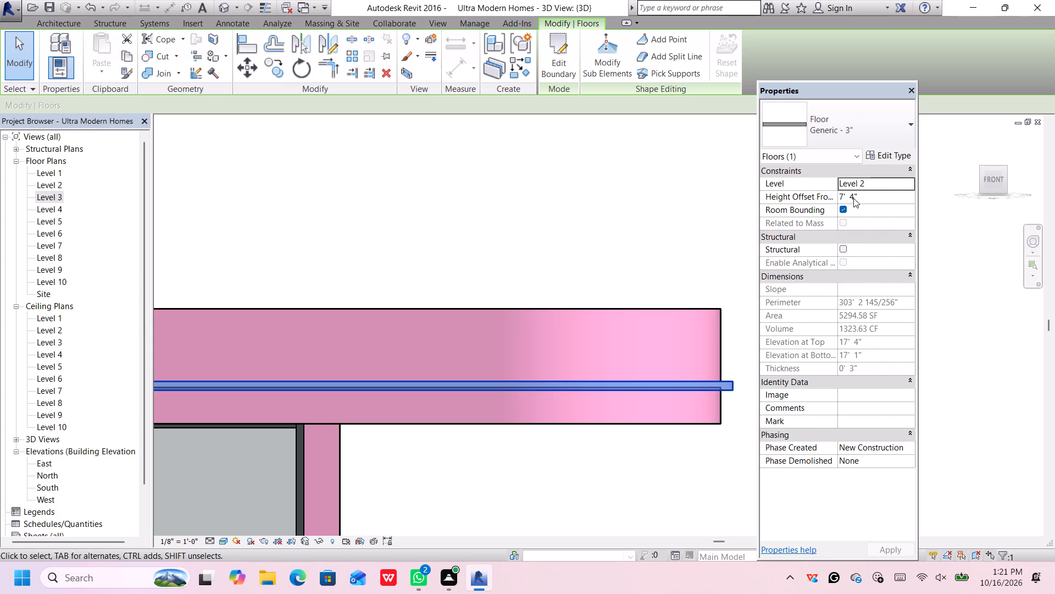
click(853, 197)
key(BackSpace)
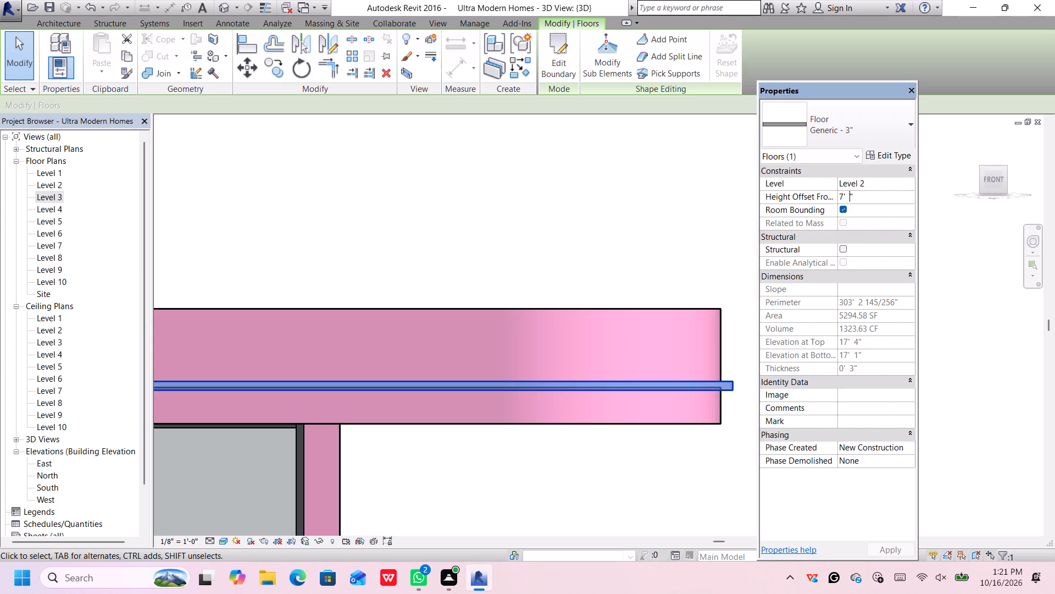
key(5)
key(Return)
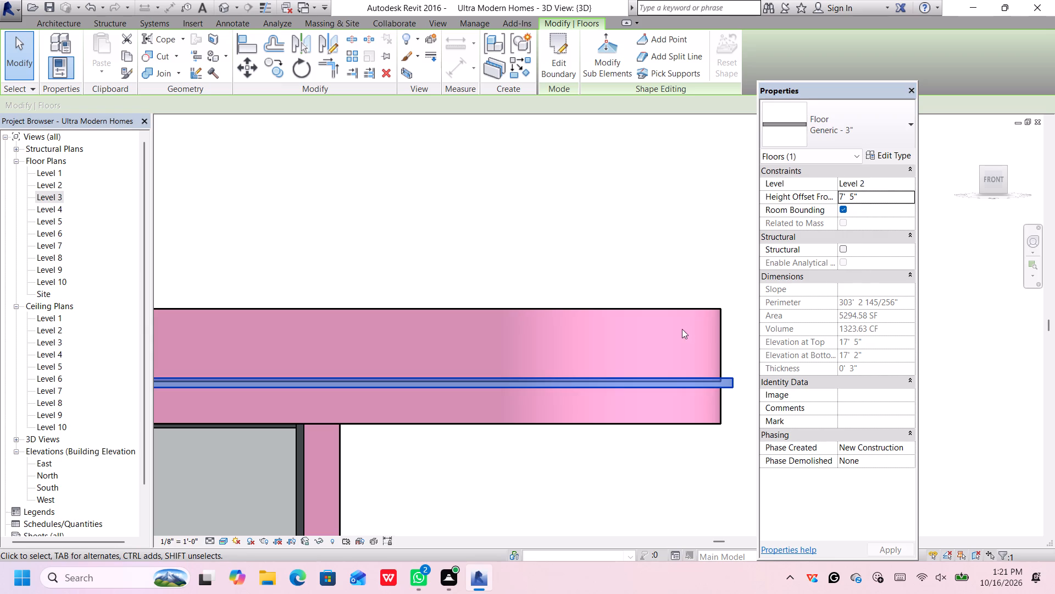
Set the Generic - 2' floor's height offset from Level 2 to 9' 5" and deselect it.
click(713, 311)
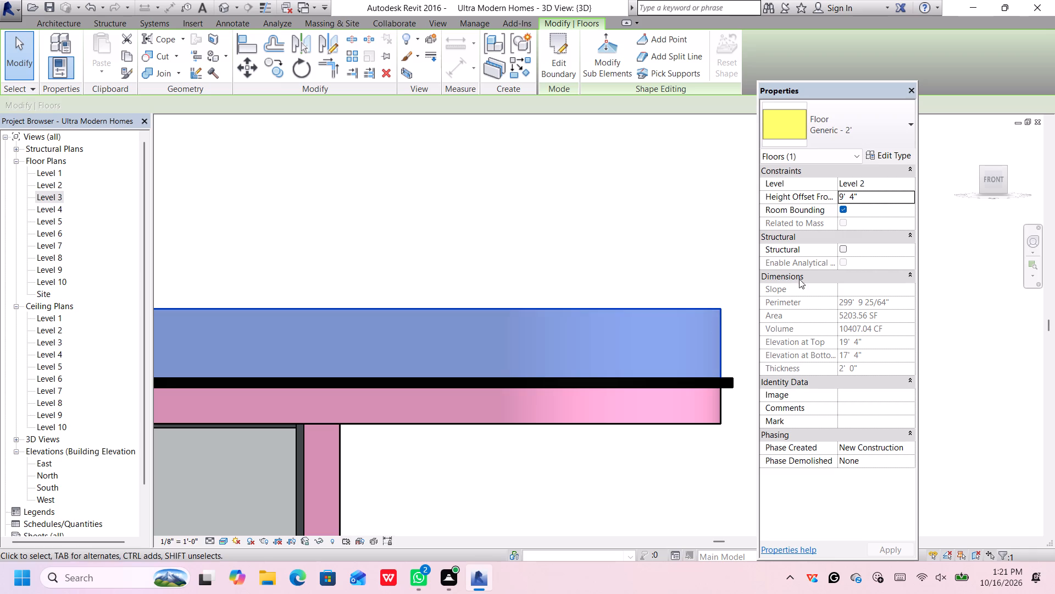
click(853, 196)
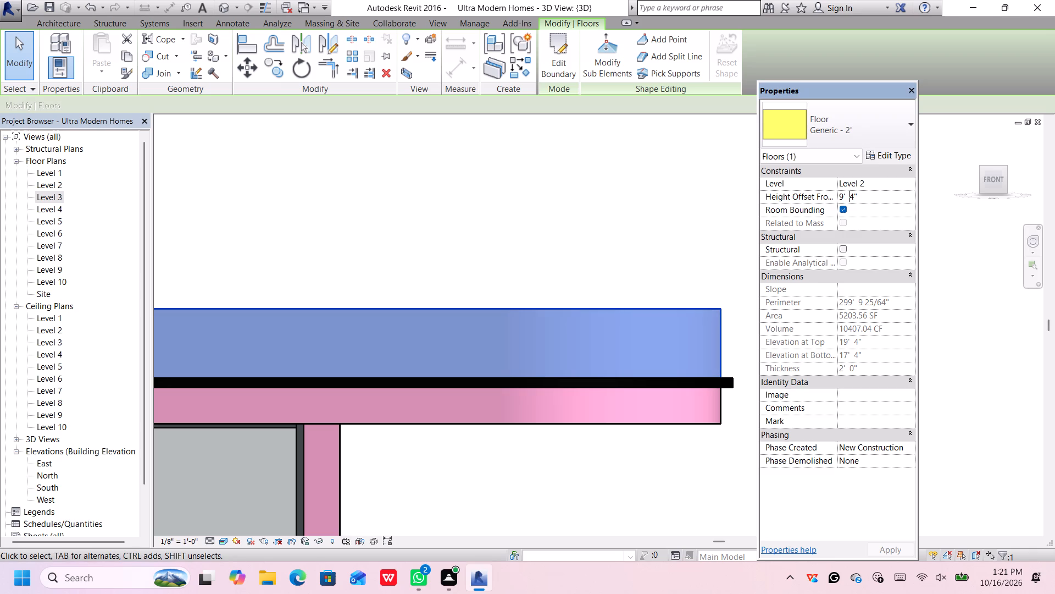
click(853, 196)
key(BackSpace)
key(5)
key(Return)
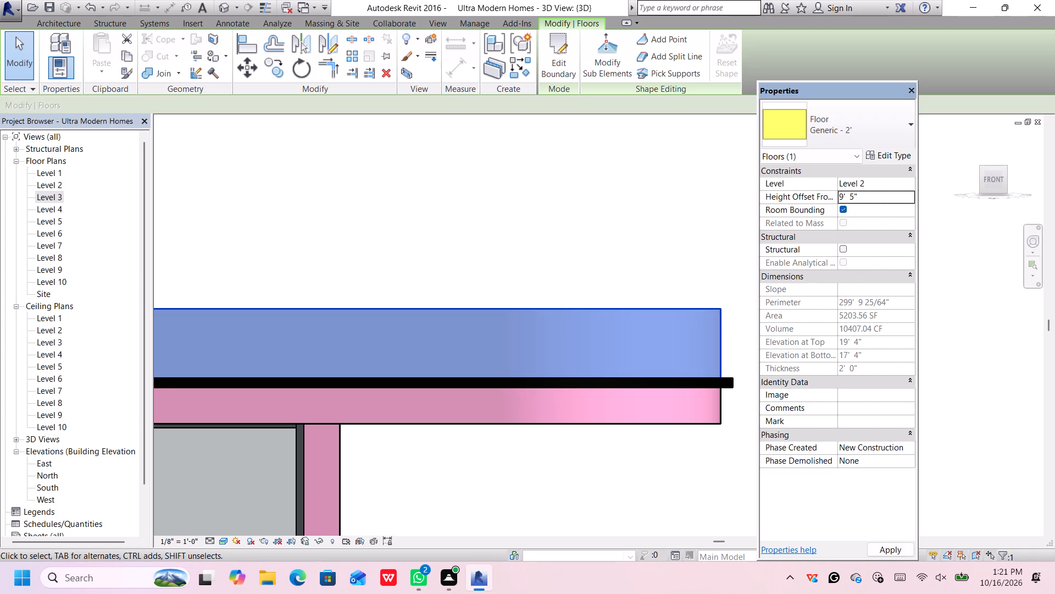
click(732, 299)
Copy the thin Generic - 3" floor straight up from its end to the top edge of the Generic - 2' floor.
scroll(735, 305, down, 7)
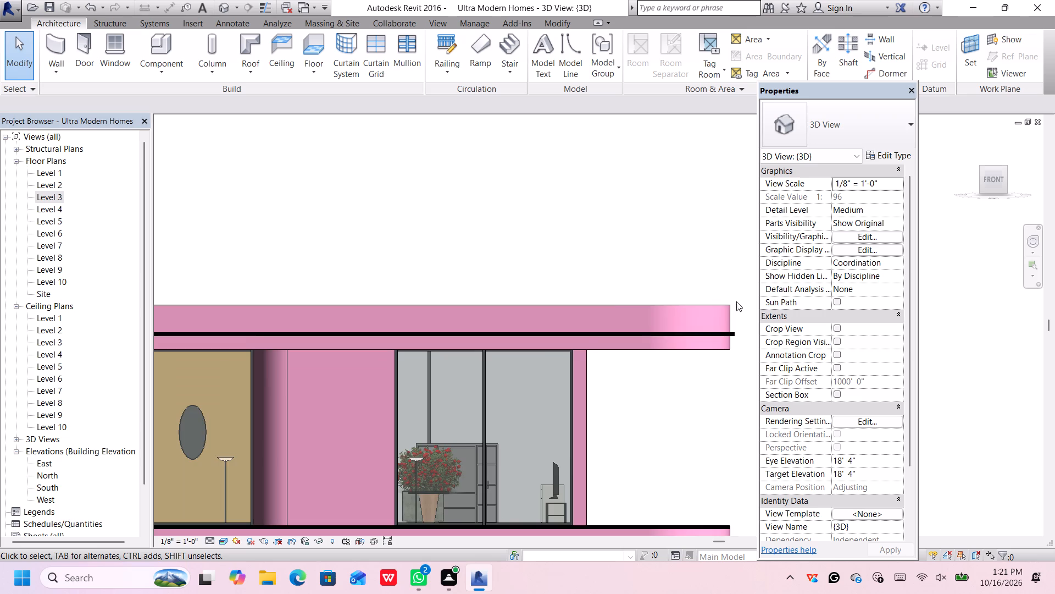
scroll(741, 293, down, 5)
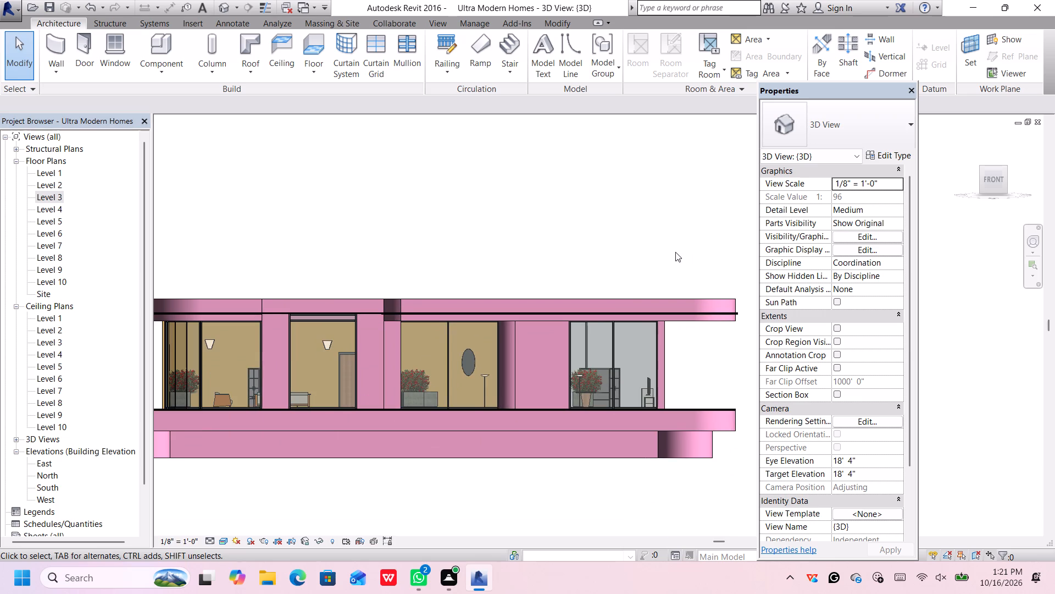
scroll(675, 252, down, 2)
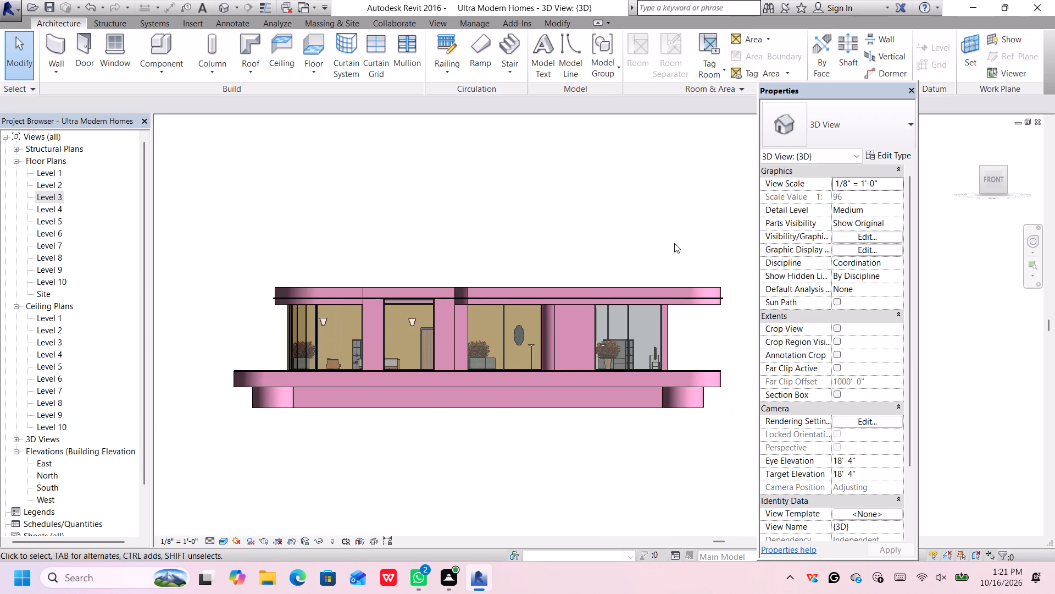
middle_drag(674, 242, 654, 272)
scroll(718, 322, up, 2)
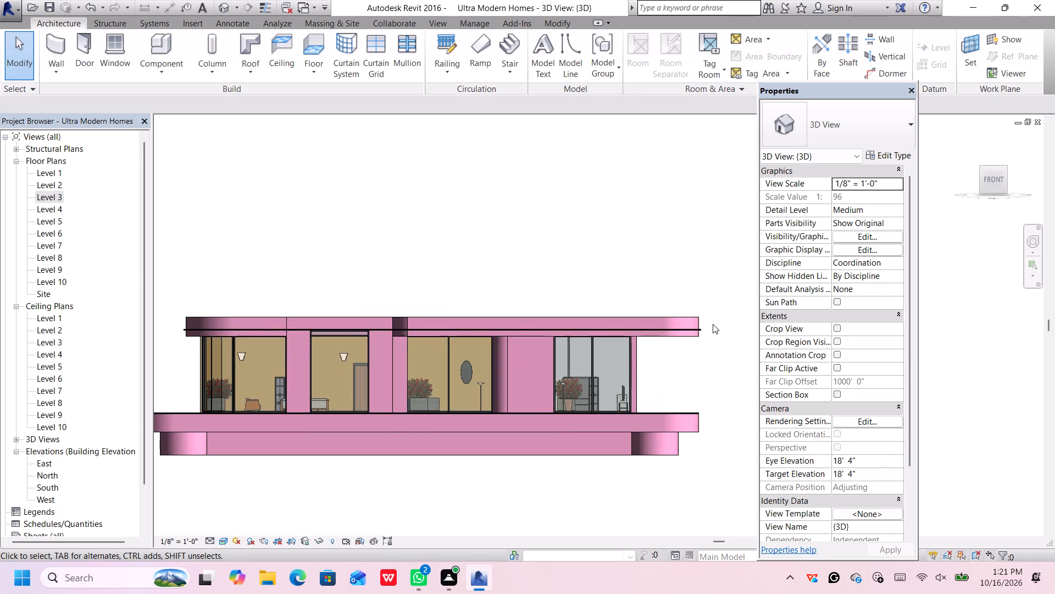
scroll(713, 324, up, 8)
click(688, 335)
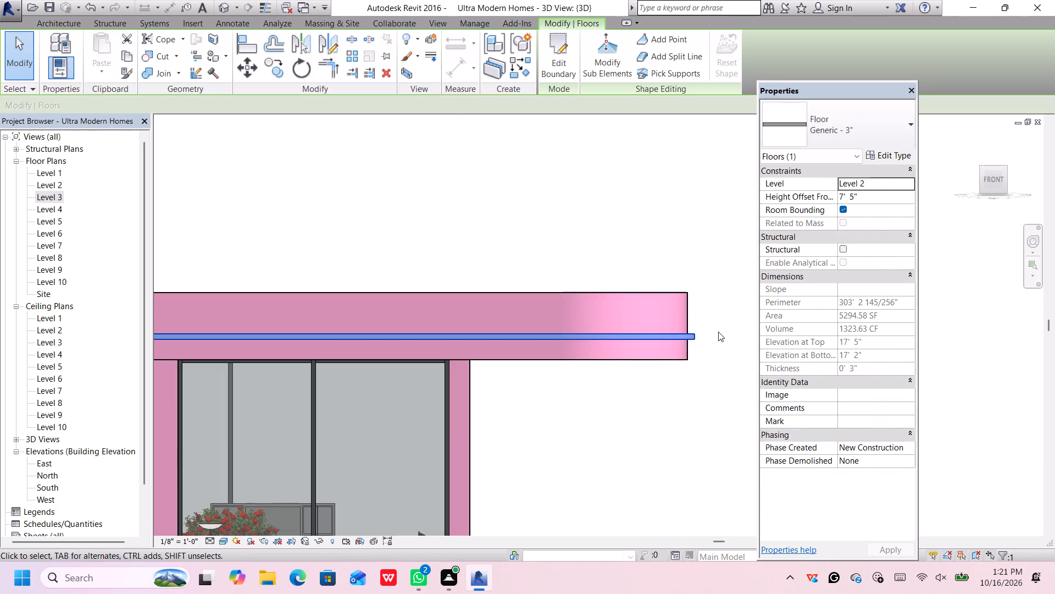
click(279, 68)
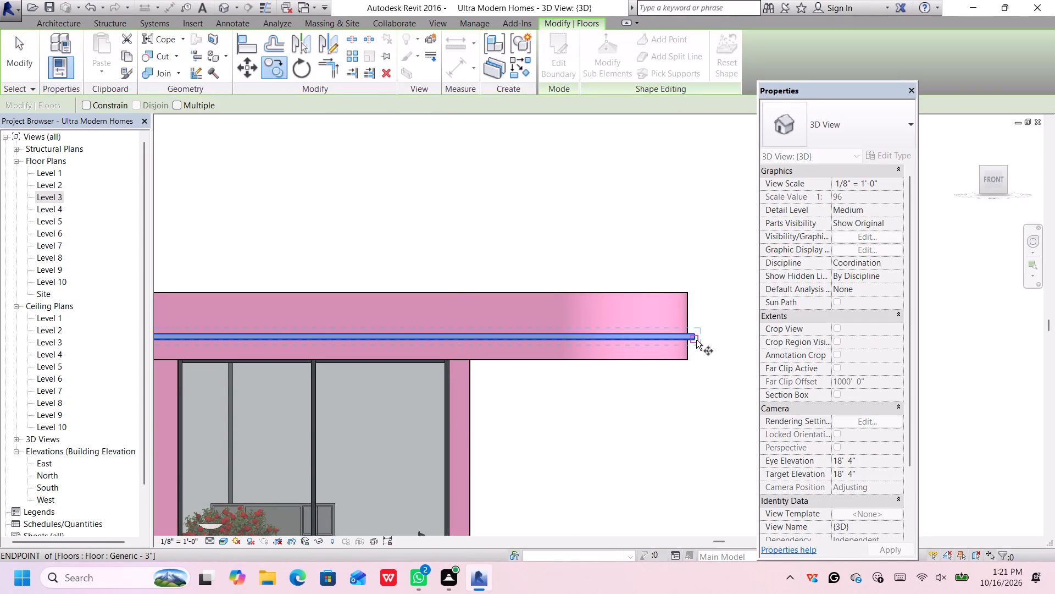
click(696, 339)
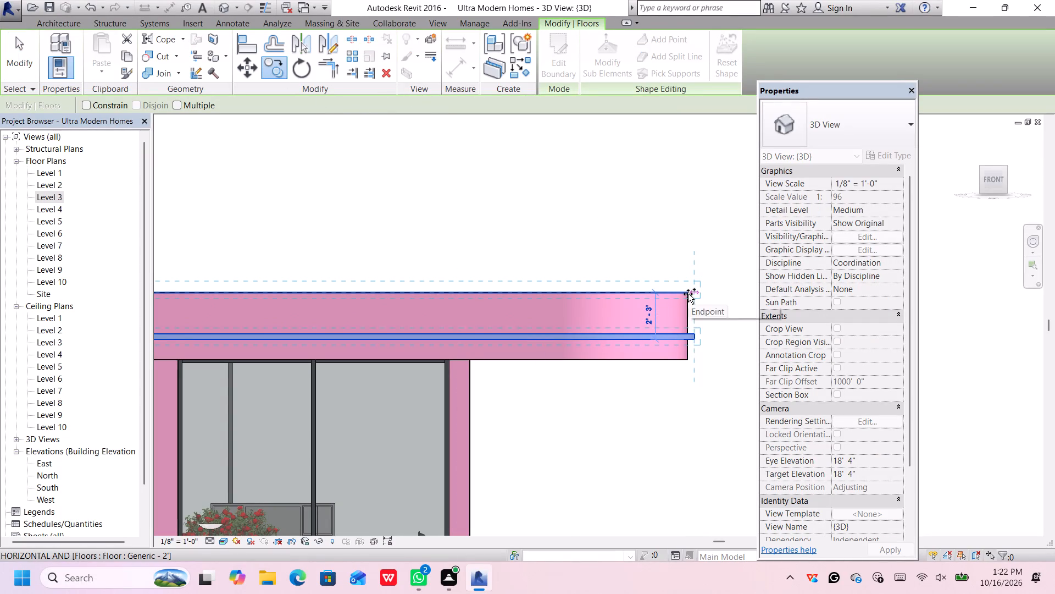
click(688, 294)
scroll(702, 296, down, 8)
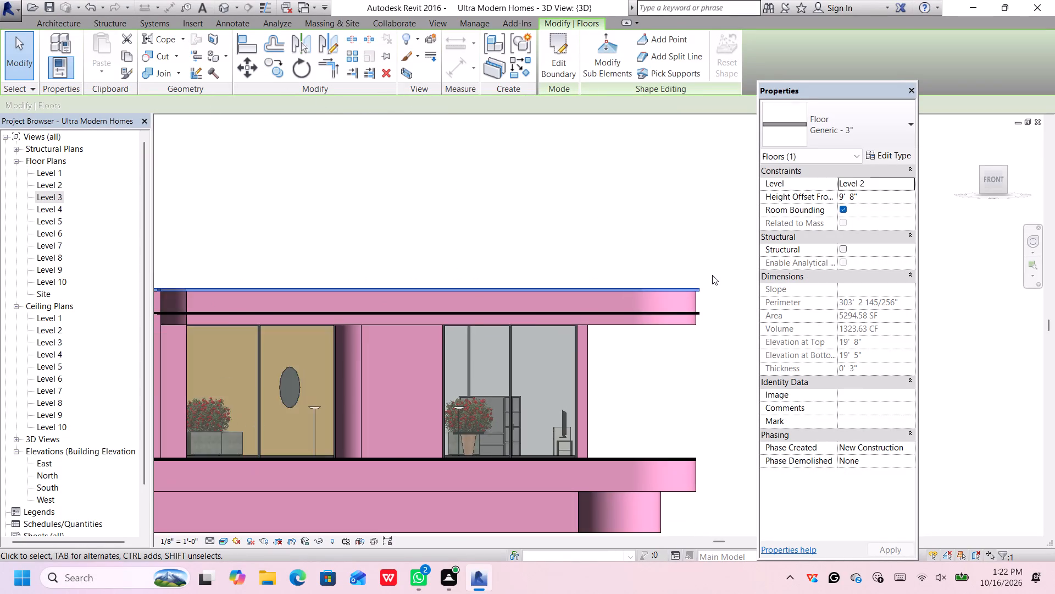
Open the boundary sketch of the topmost Generic - 3" roof-edge floor for editing and show it in the top view.
scroll(704, 243, down, 2)
click(680, 230)
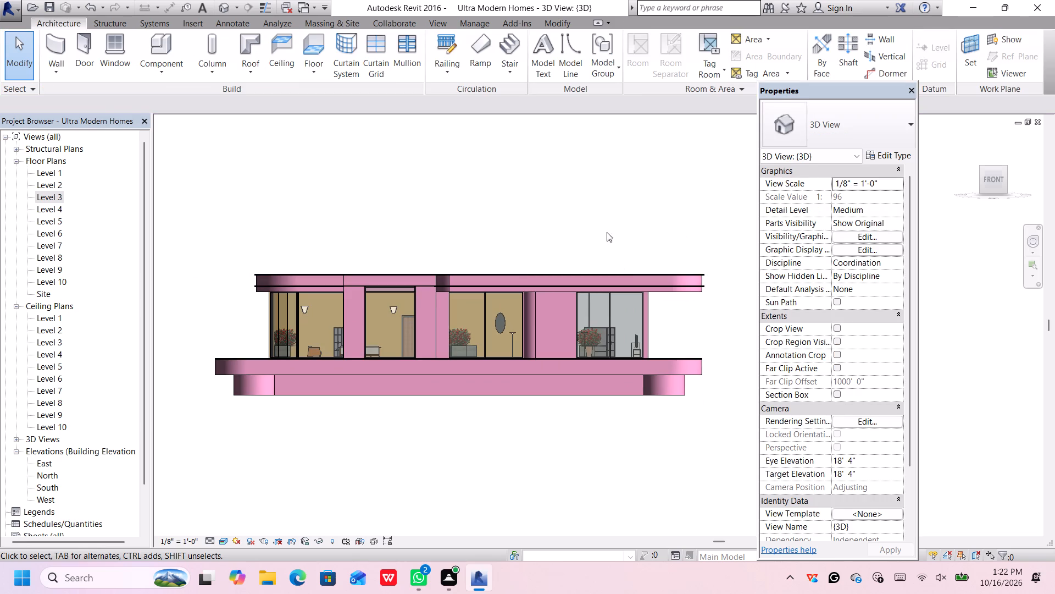
scroll(445, 243, down, 1)
scroll(474, 251, up, 3)
double_click(475, 279)
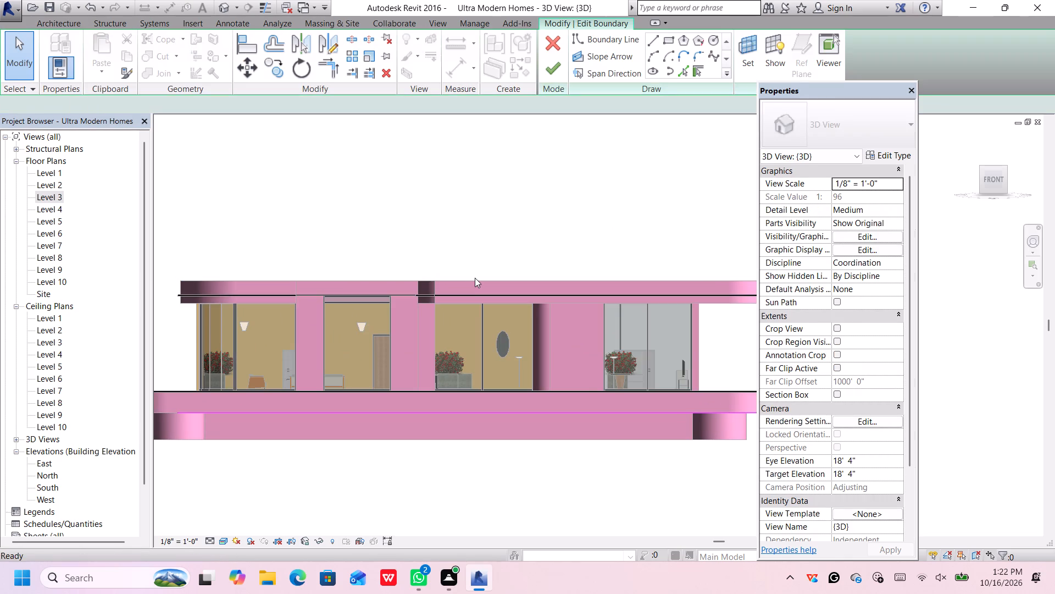
scroll(479, 269, down, 4)
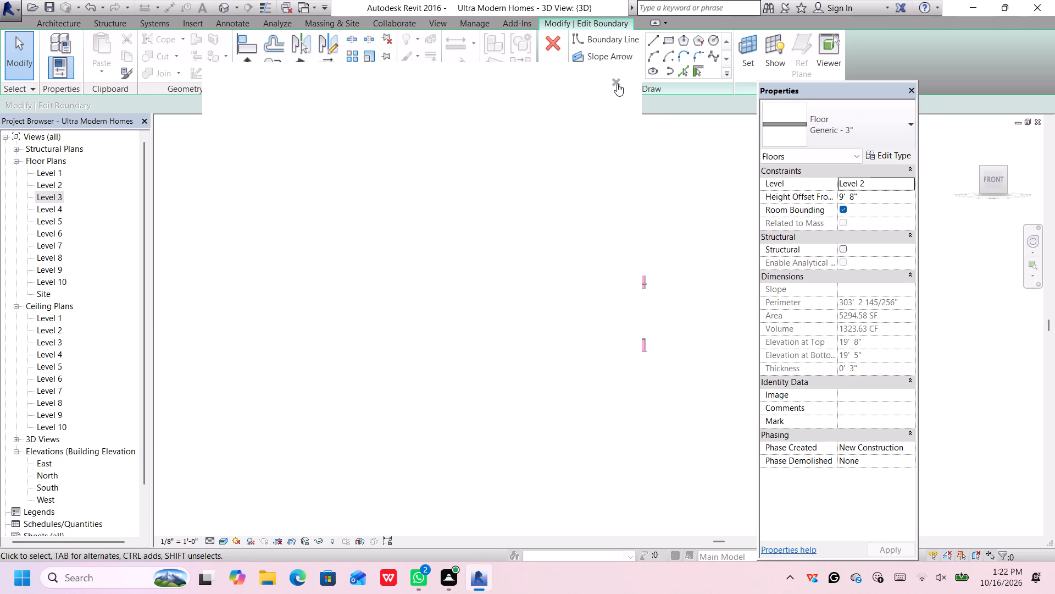
click(617, 84)
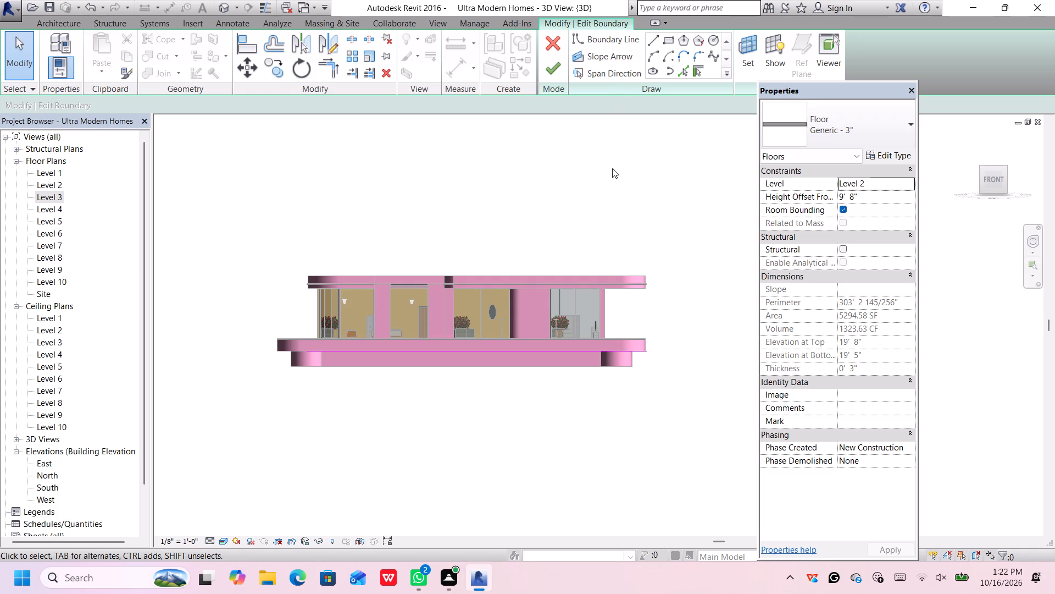
click(1002, 167)
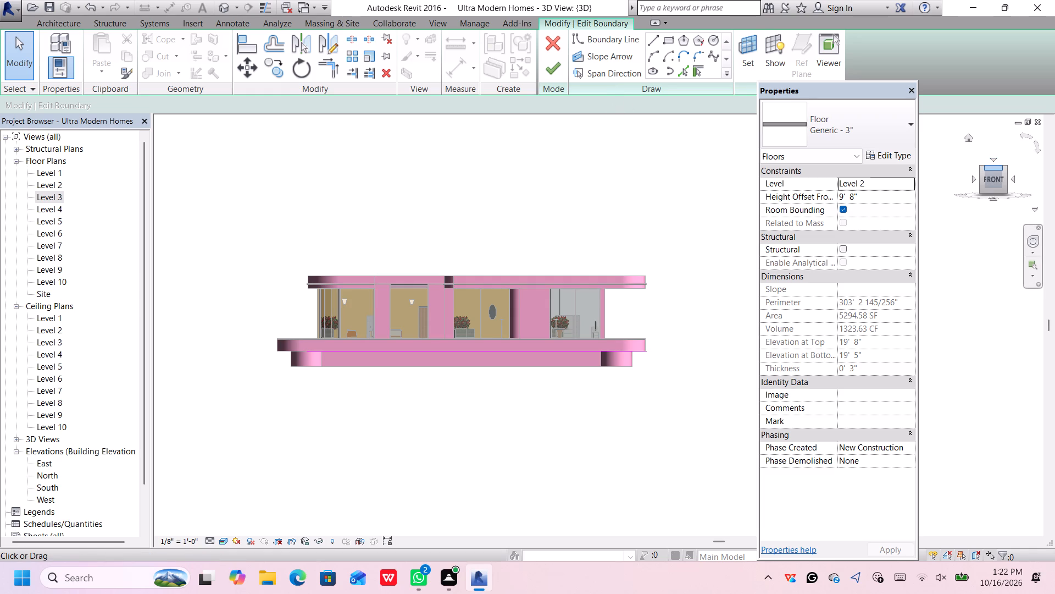
click(995, 170)
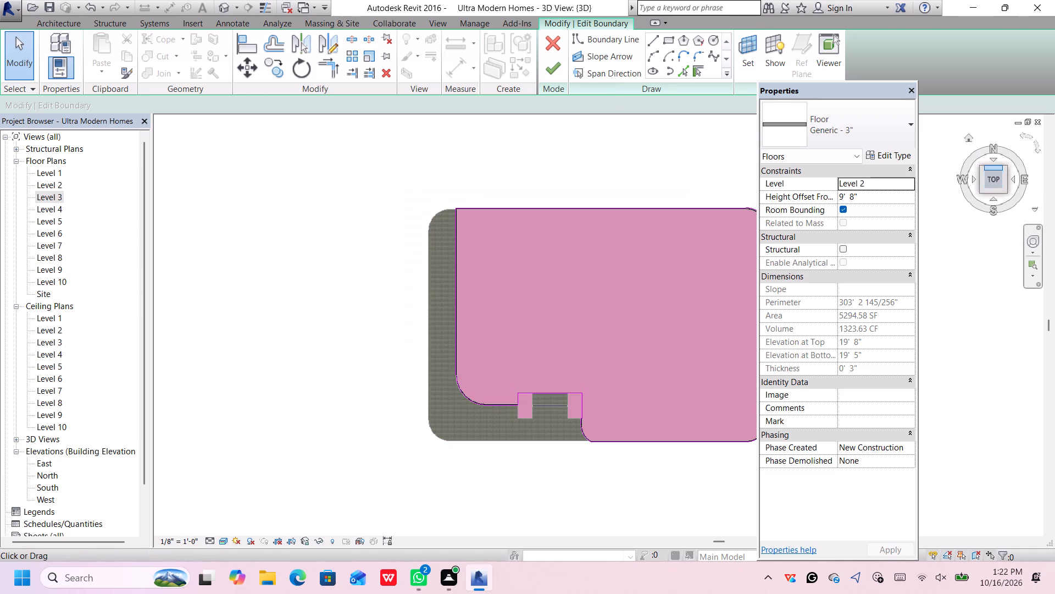
scroll(688, 203, down, 1)
middle_drag(692, 190, 634, 195)
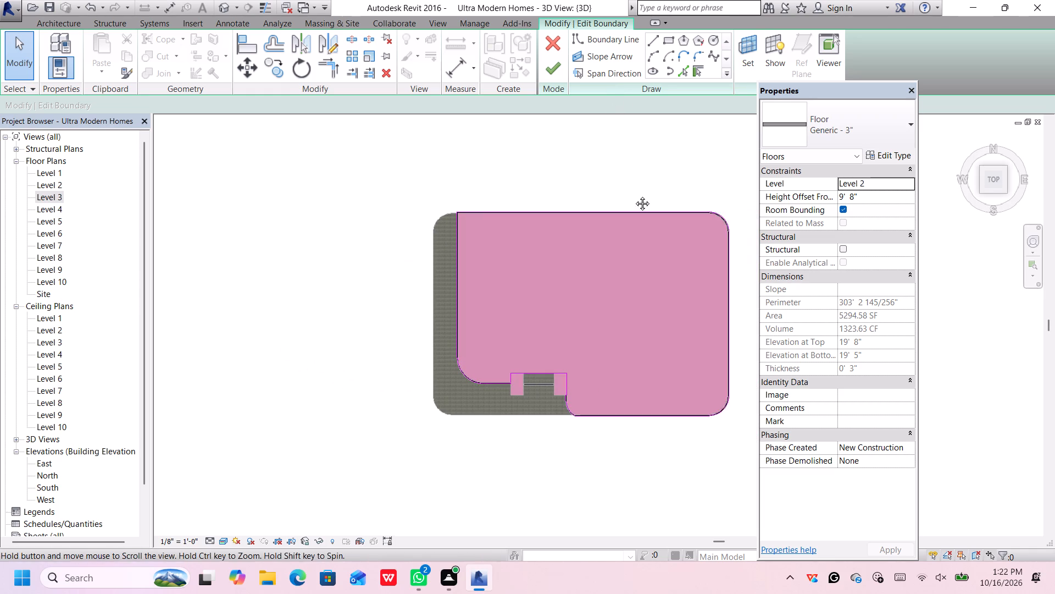
middle_drag(634, 195, 623, 195)
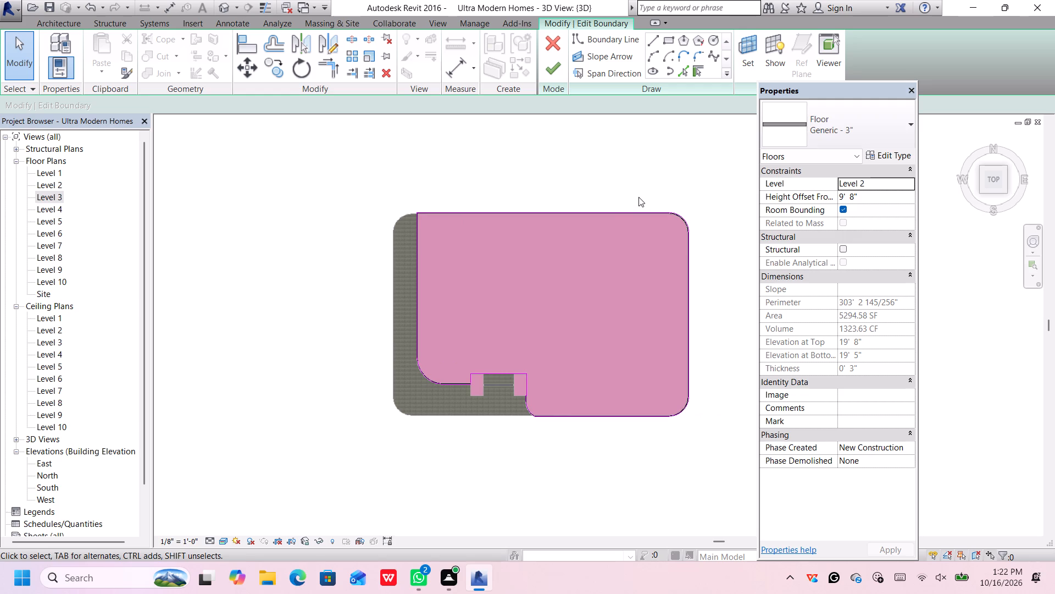
scroll(486, 380, up, 2)
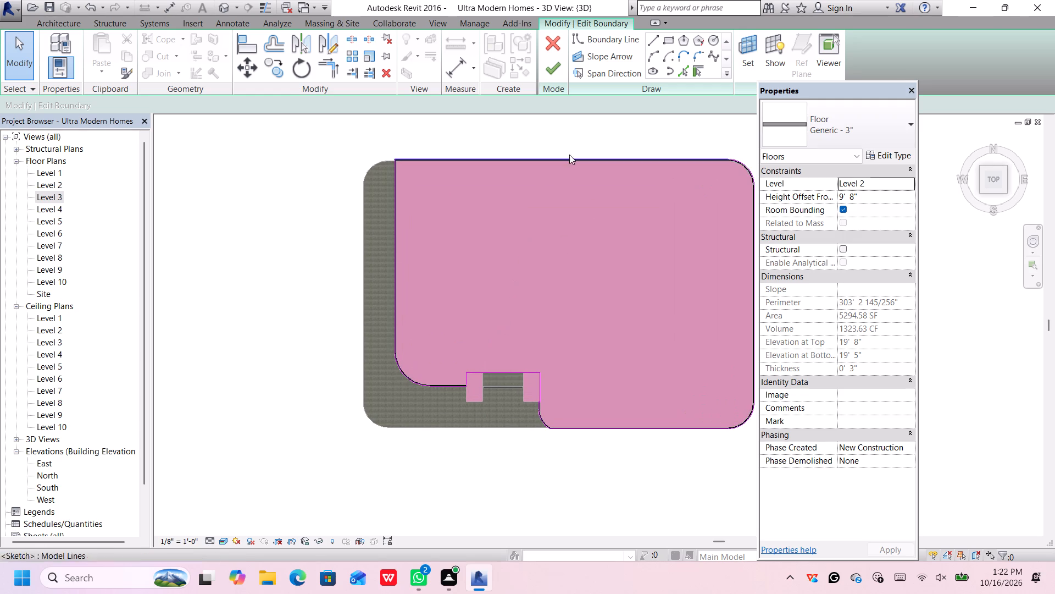
middle_drag(584, 141, 521, 179)
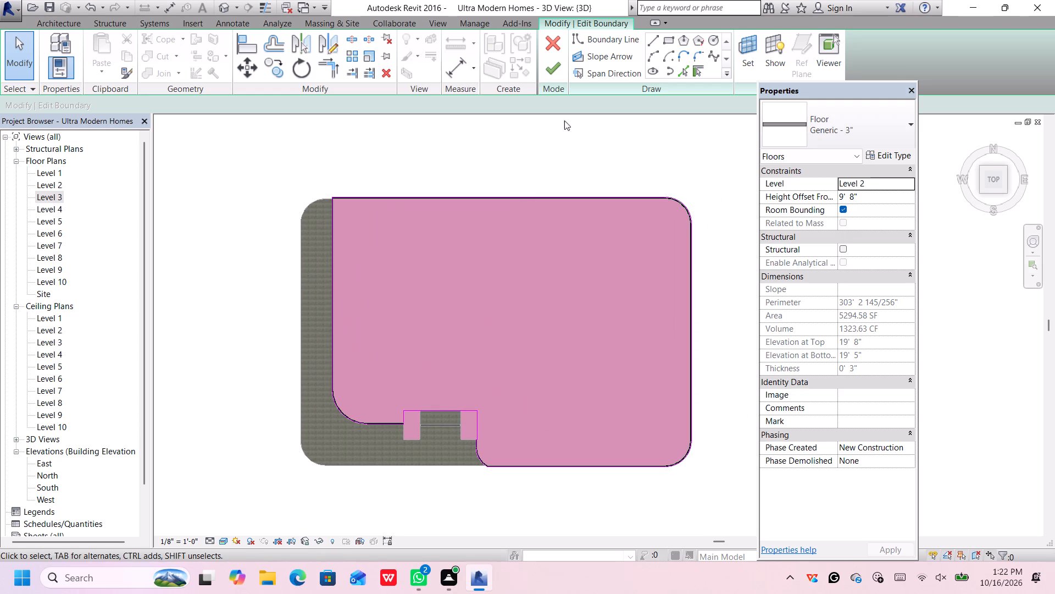
Draw a straight boundary line about 51' 11" long from the entrance notch's inner west corner to the floor's back edge.
click(651, 38)
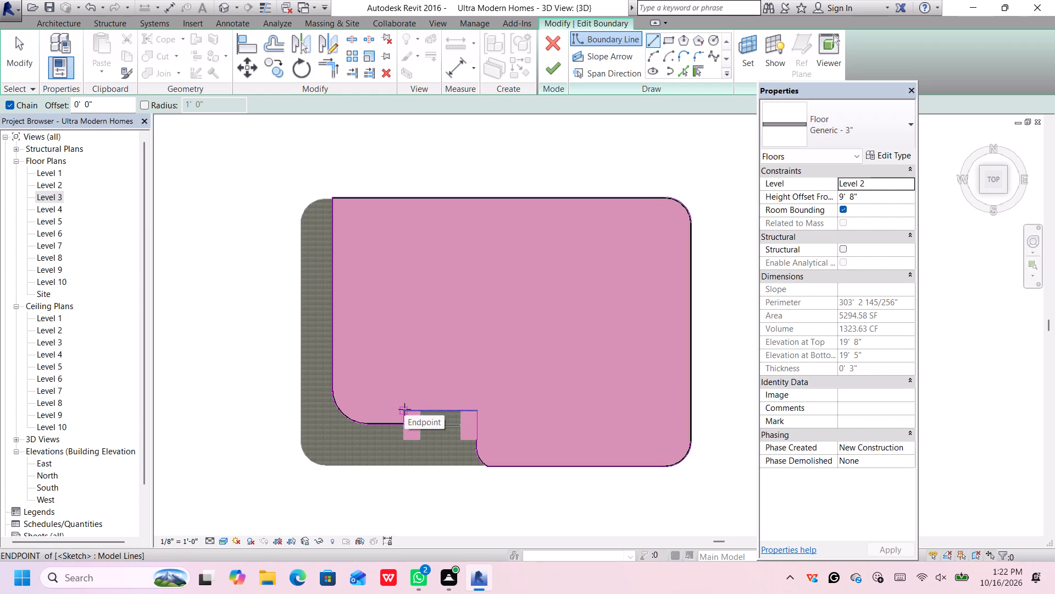
click(404, 409)
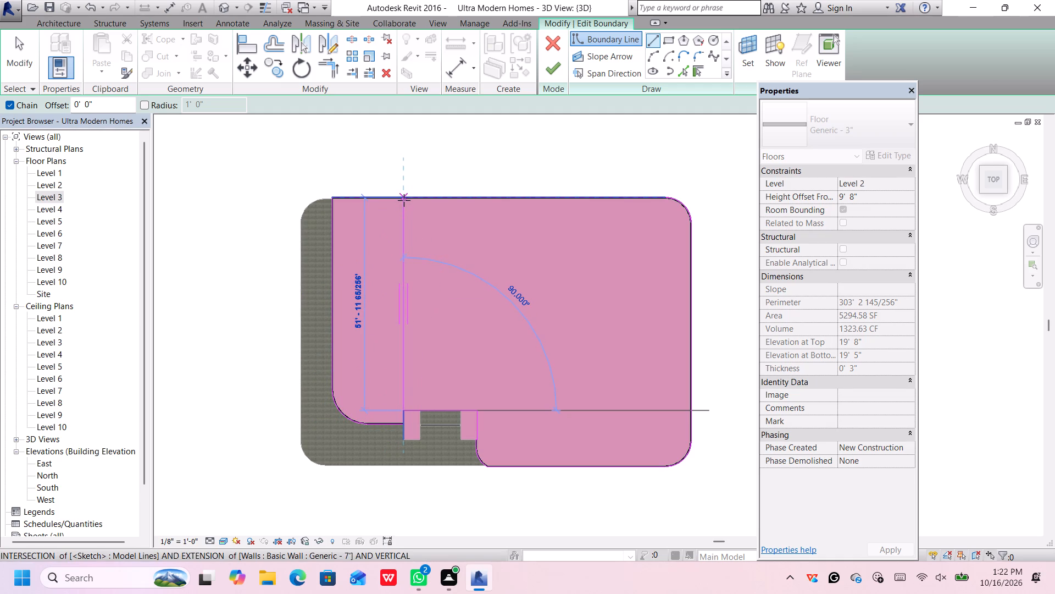
scroll(409, 202, up, 5)
scroll(406, 200, down, 3)
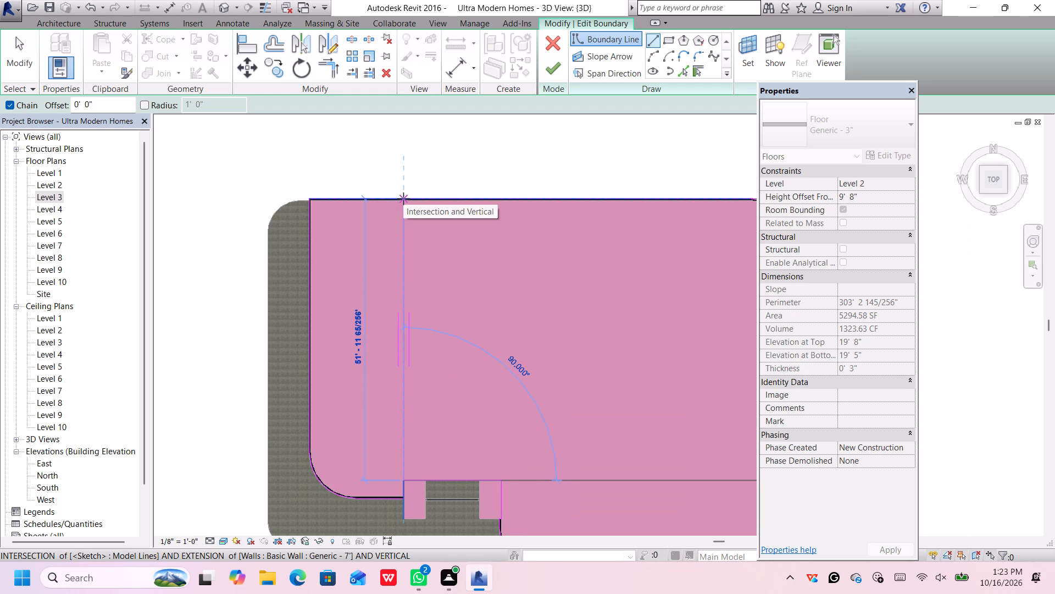
click(403, 199)
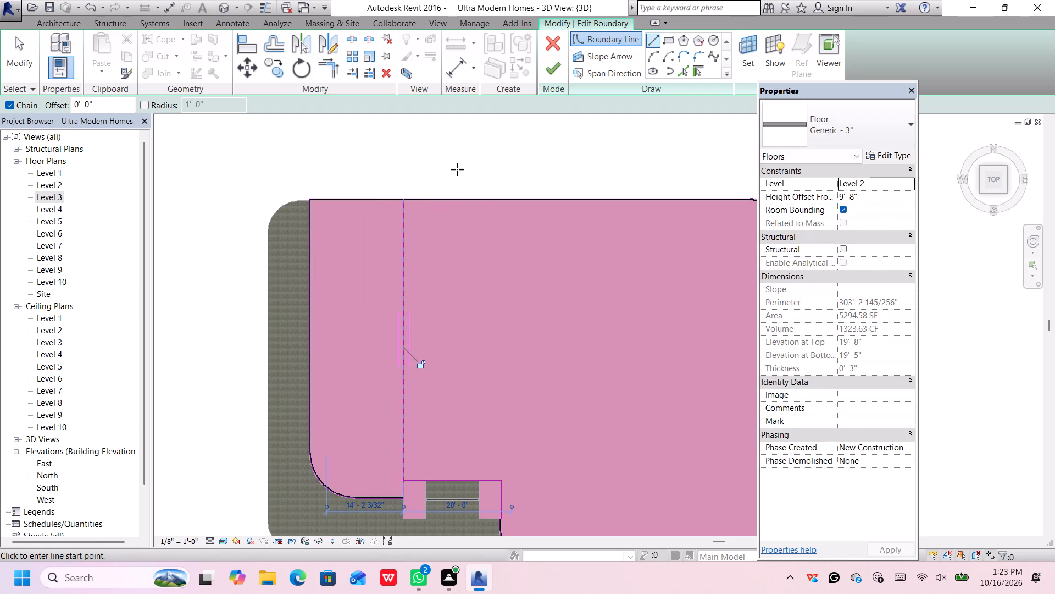
key(Escape)
key(Escape)
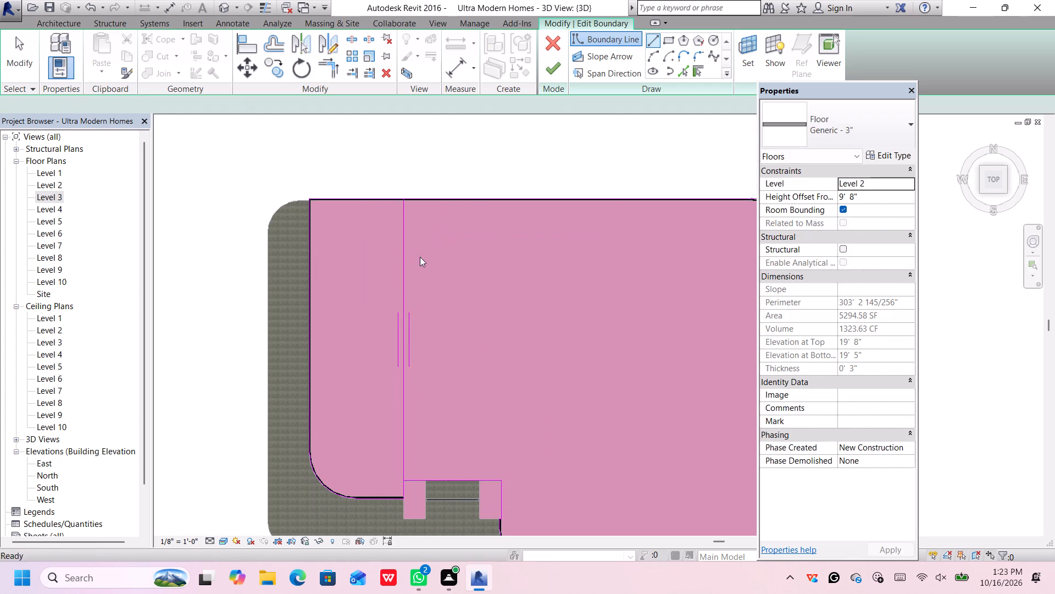
Delete the boundary segments west of the new line: the two short lines beside the notch, the rounded corner and the long west edge.
middle_drag(366, 496, 365, 453)
scroll(357, 444, up, 4)
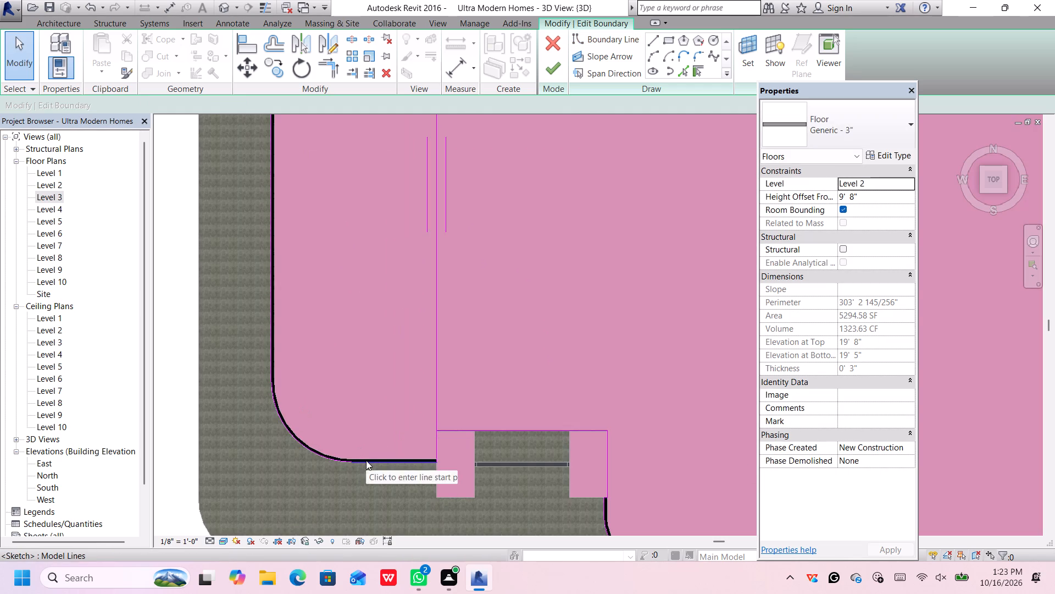
click(367, 459)
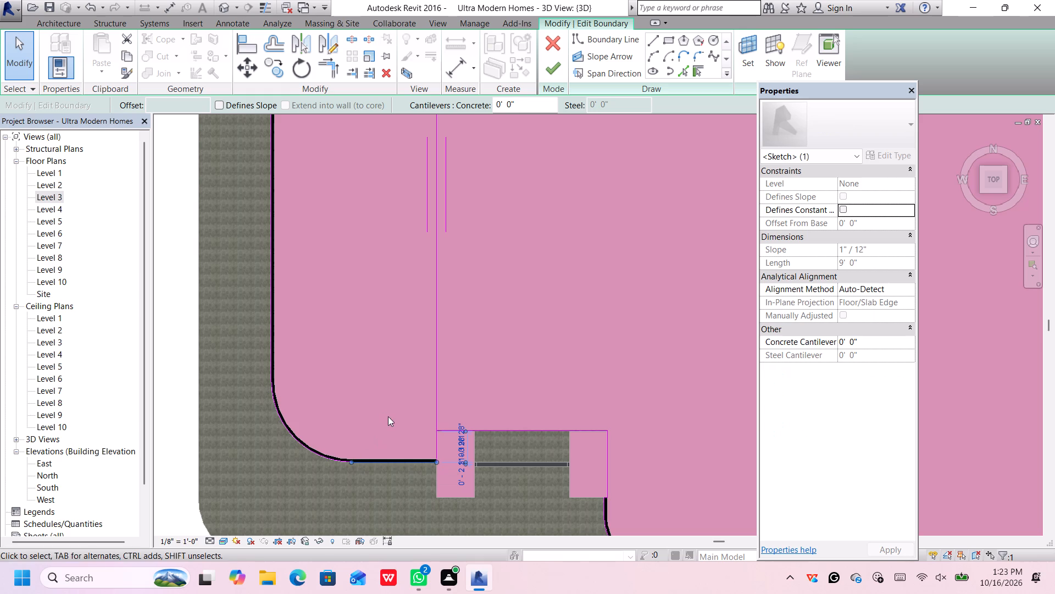
key(Delete)
scroll(440, 432, up, 4)
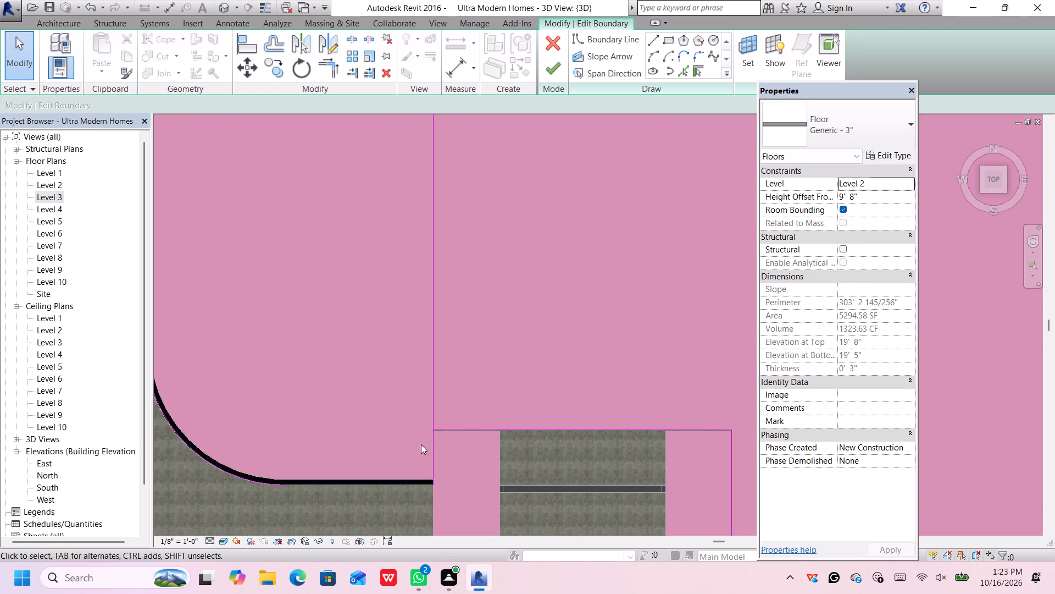
click(433, 442)
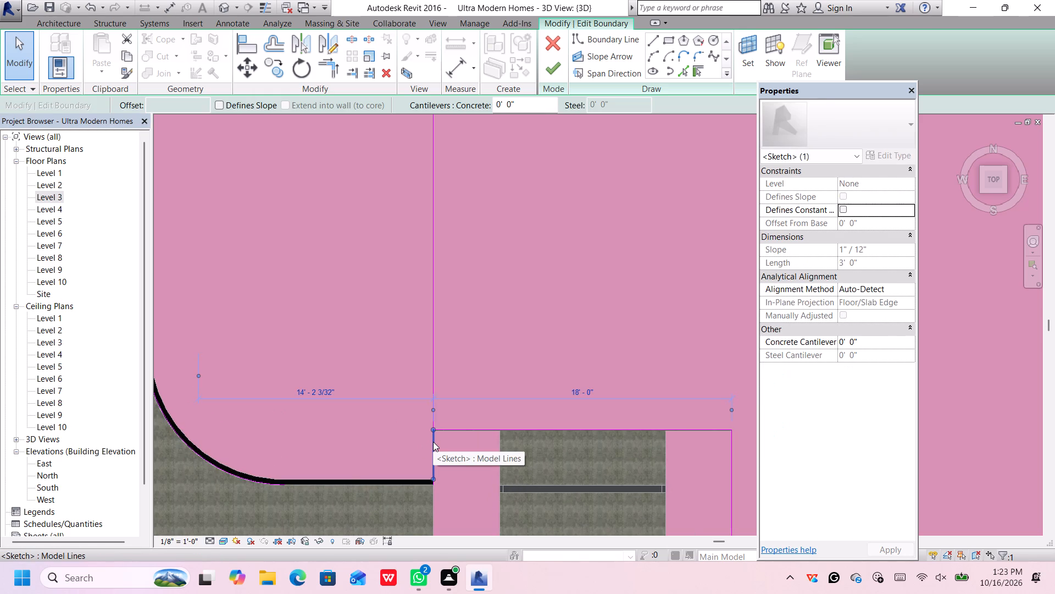
scroll(433, 441, down, 5)
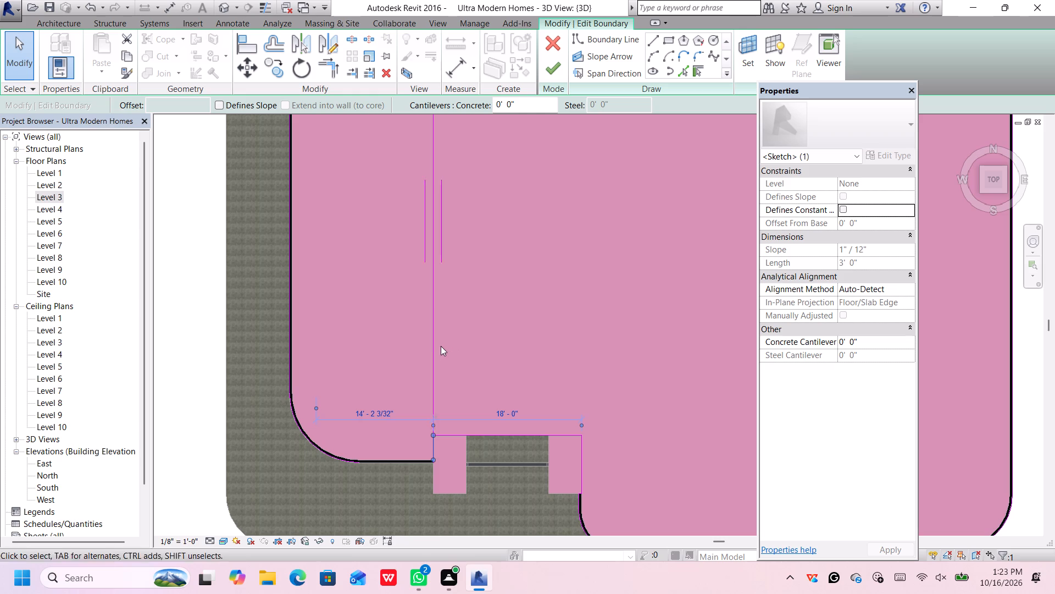
key(Delete)
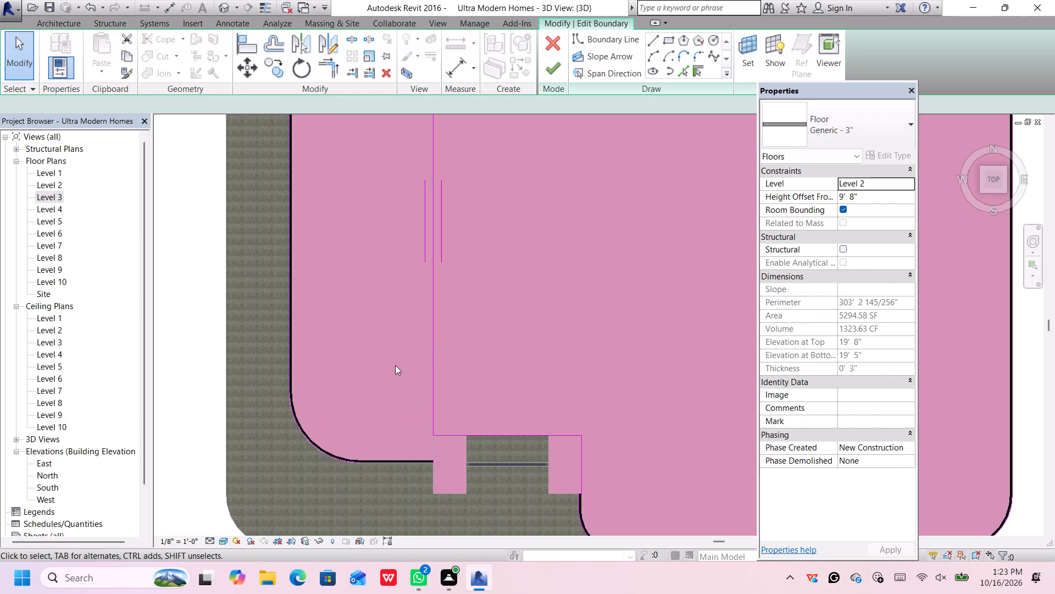
click(346, 457)
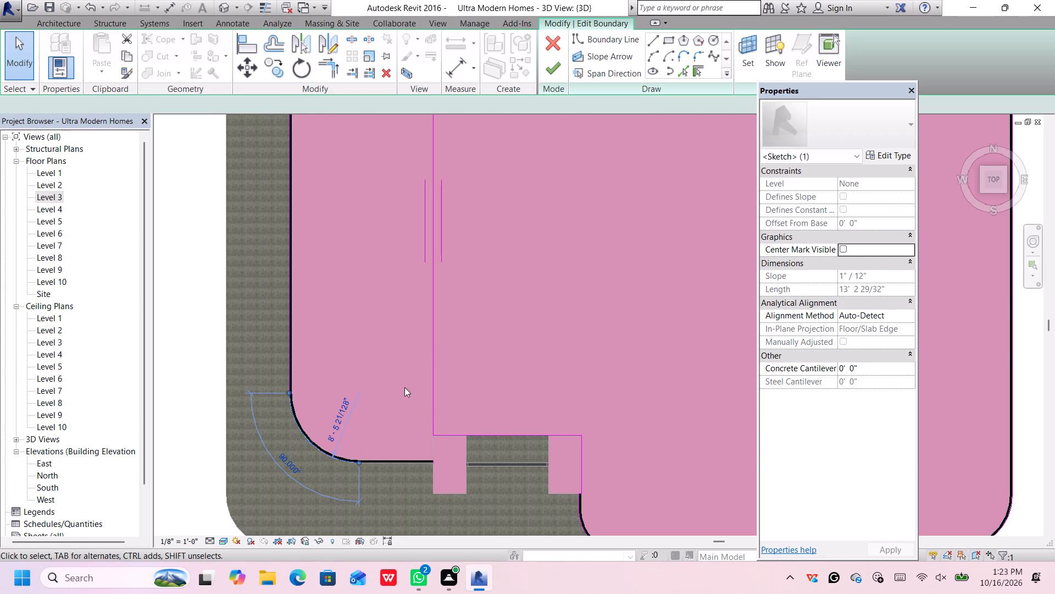
key(Delete)
middle_drag(388, 360, 406, 444)
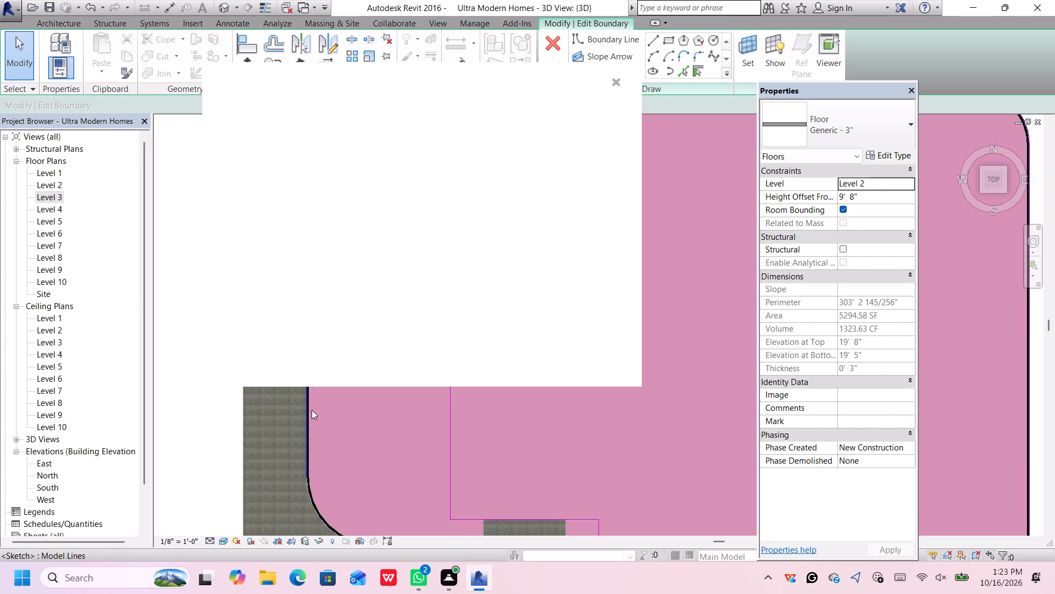
key(Delete)
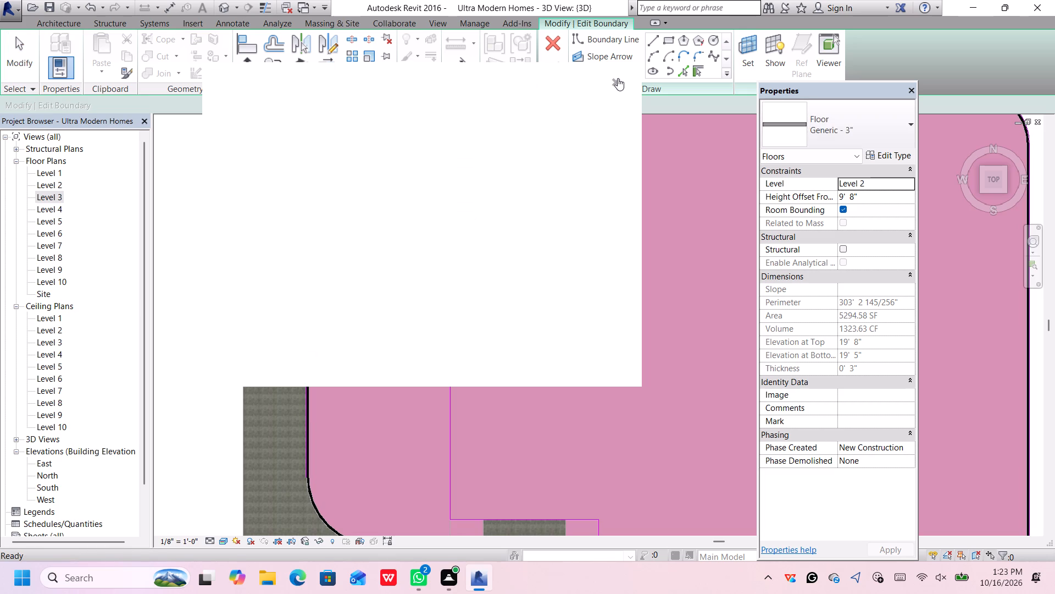
click(617, 78)
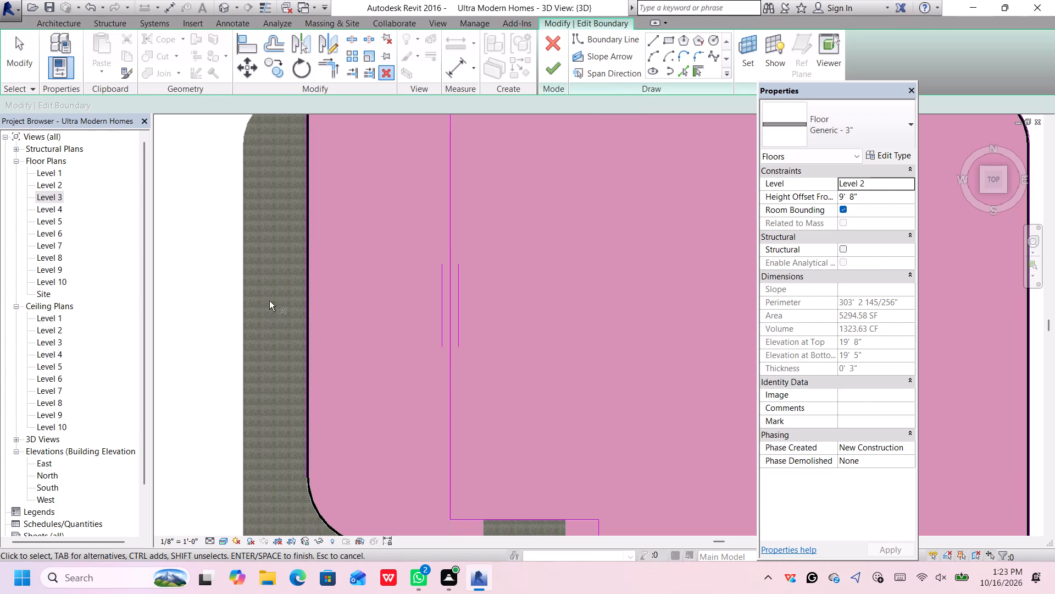
click(304, 281)
key(Delete)
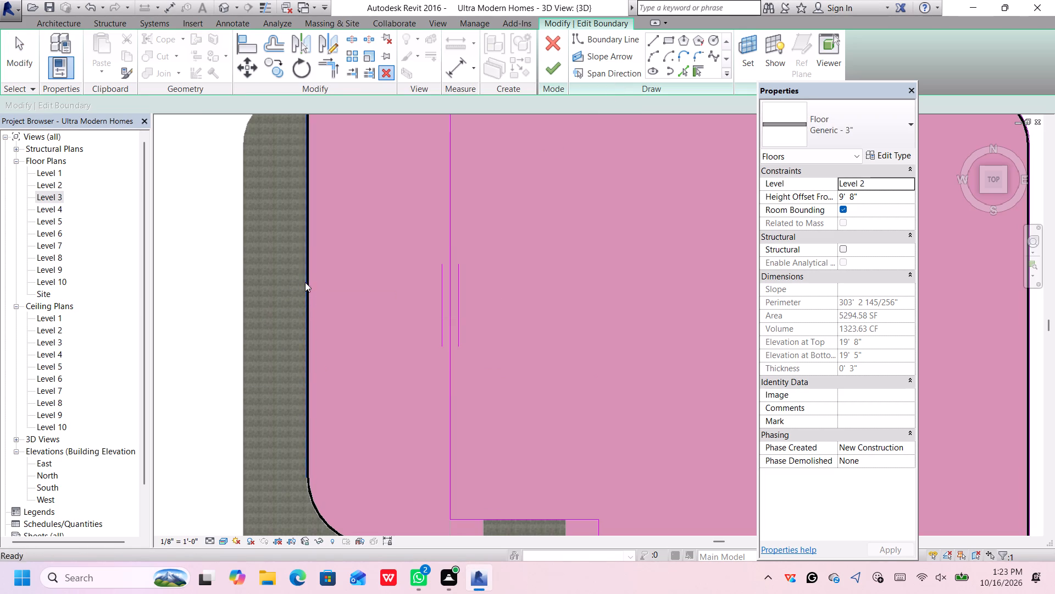
Shorten the back boundary line to about 63' 11" so its west end meets the new north-south line.
scroll(358, 222, down, 4)
middle_drag(365, 211, 365, 340)
scroll(360, 296, up, 1)
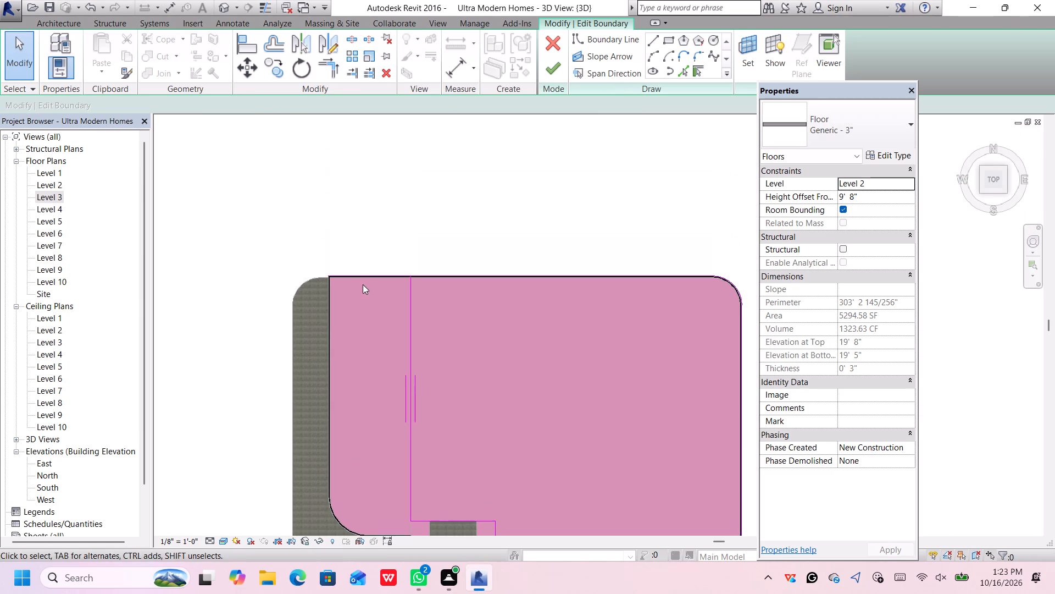
scroll(363, 284, up, 2)
click(366, 269)
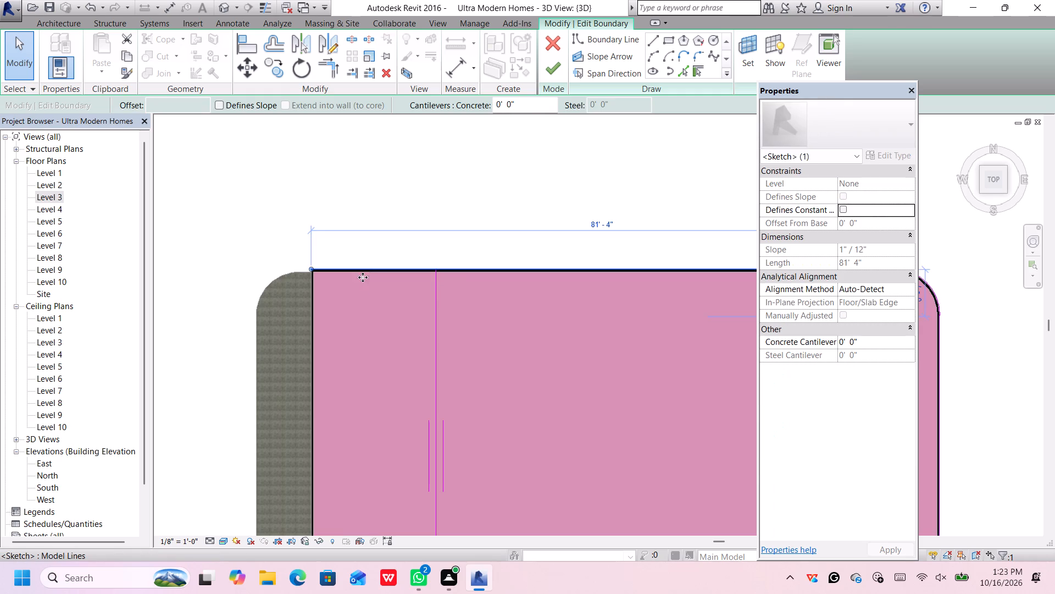
scroll(370, 274, down, 2)
scroll(396, 268, up, 5)
scroll(279, 263, up, 1)
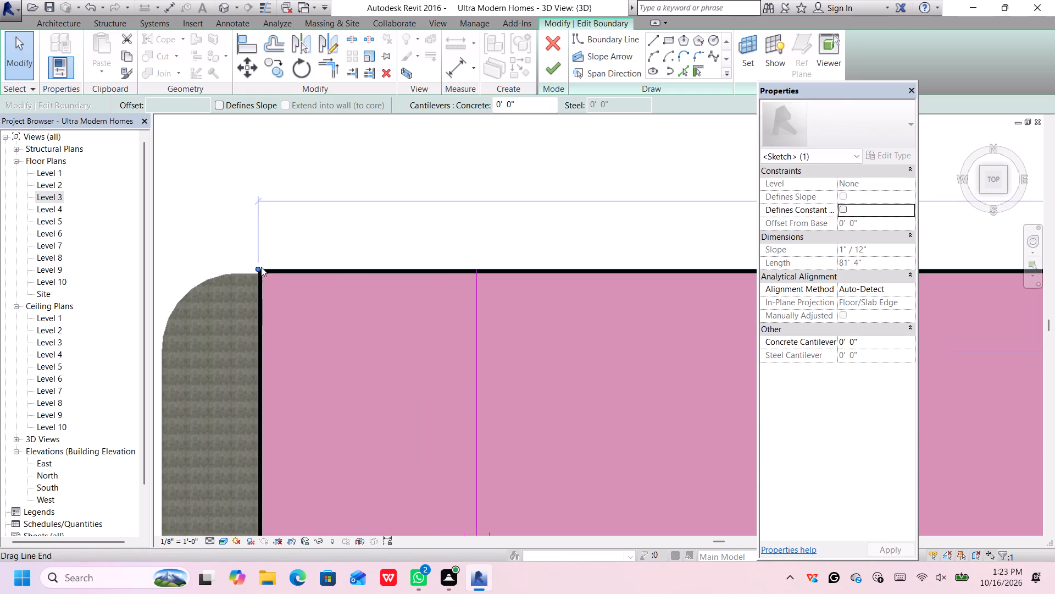
drag(258, 268, 474, 271)
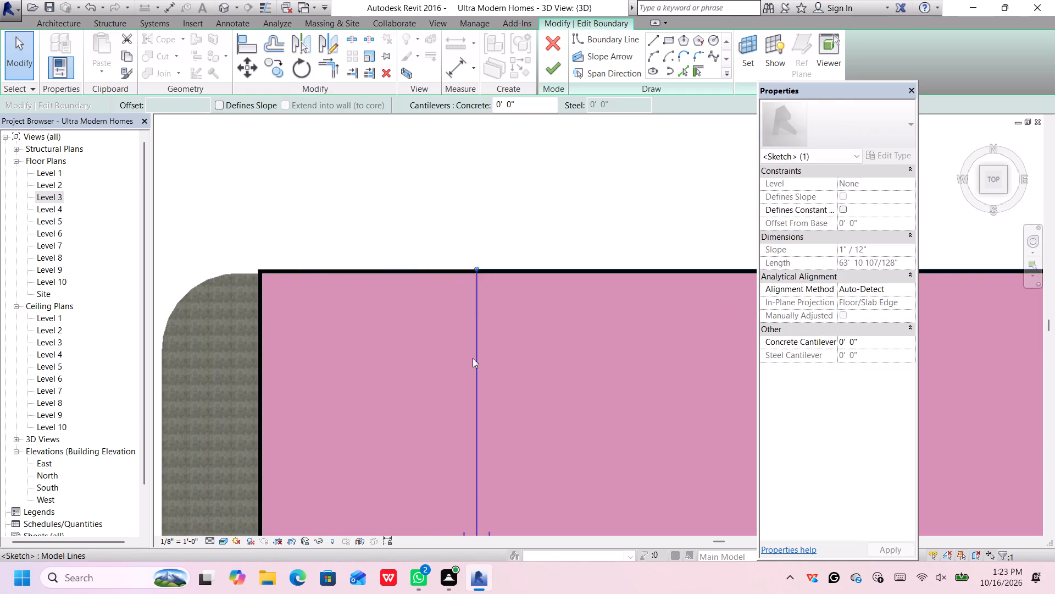
scroll(473, 357, down, 10)
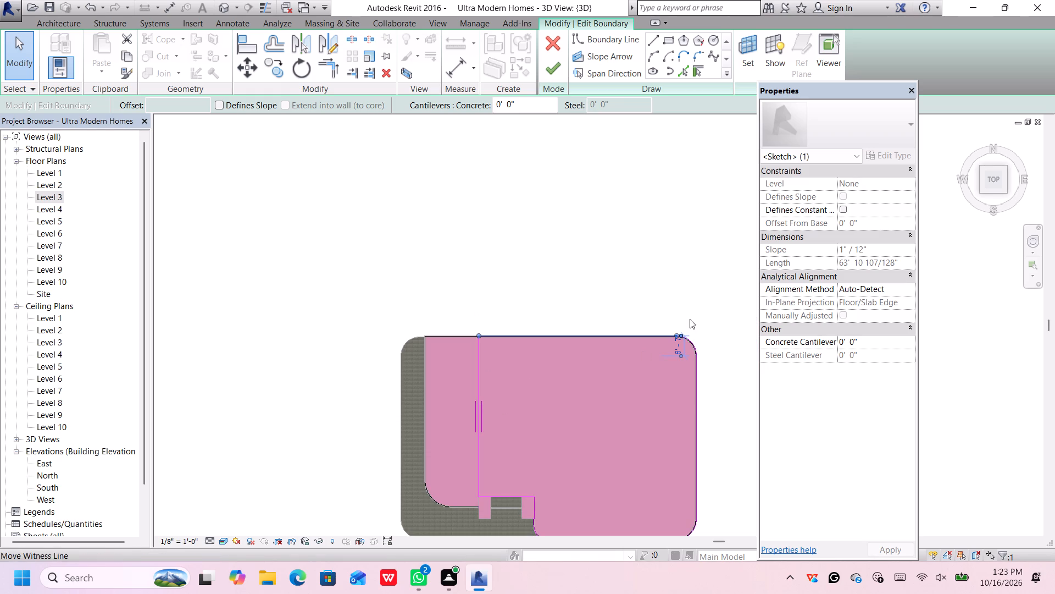
Delete the leftover short boundary line at the entrance notch's inner west corner and finish the Generic - 3" floor's boundary sketch.
click(551, 65)
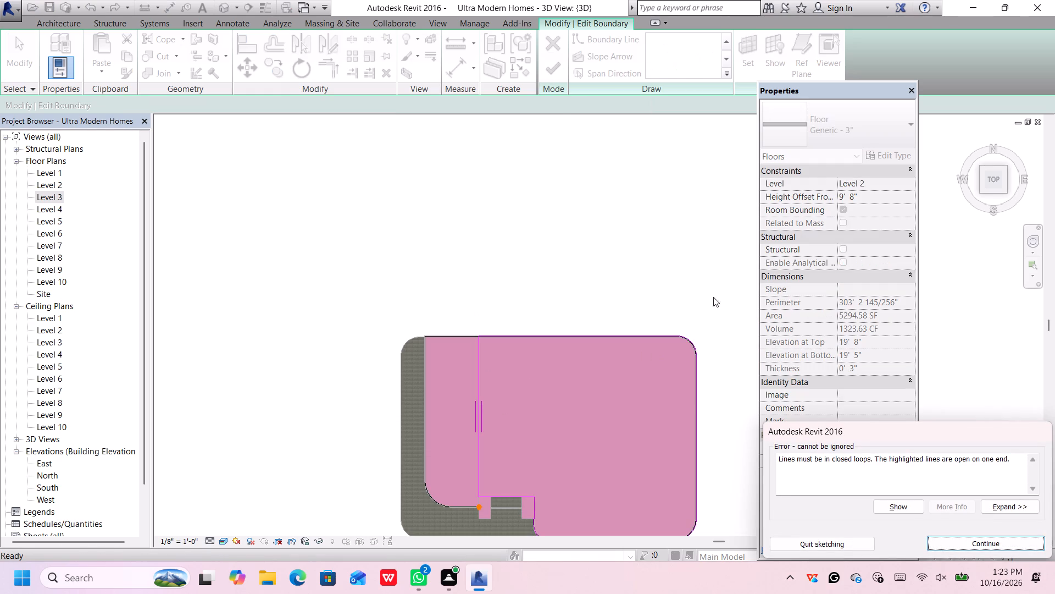
scroll(484, 501, up, 7)
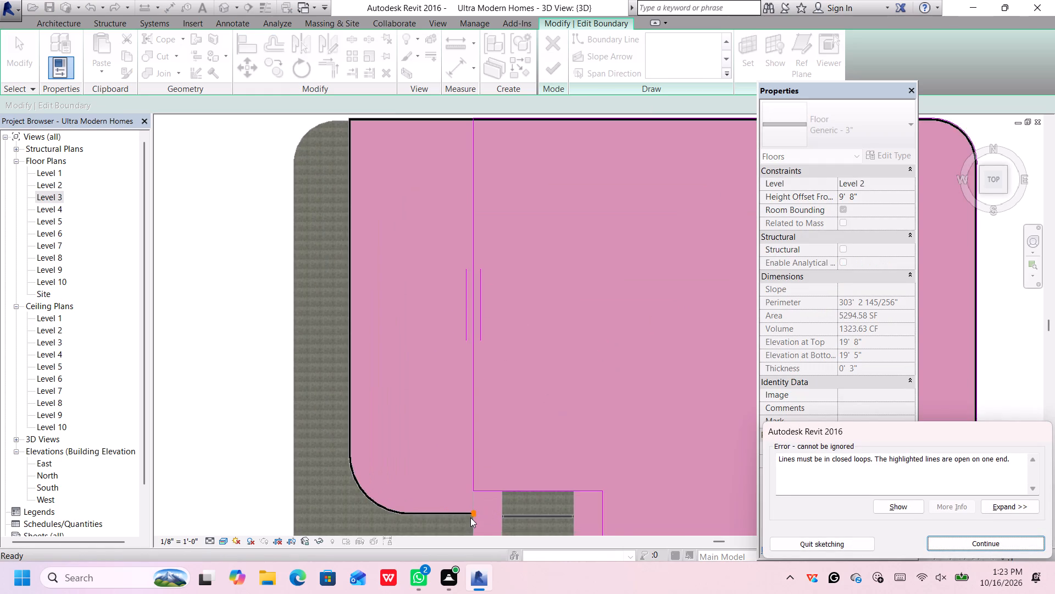
scroll(470, 518, up, 1)
middle_drag(481, 513, 484, 471)
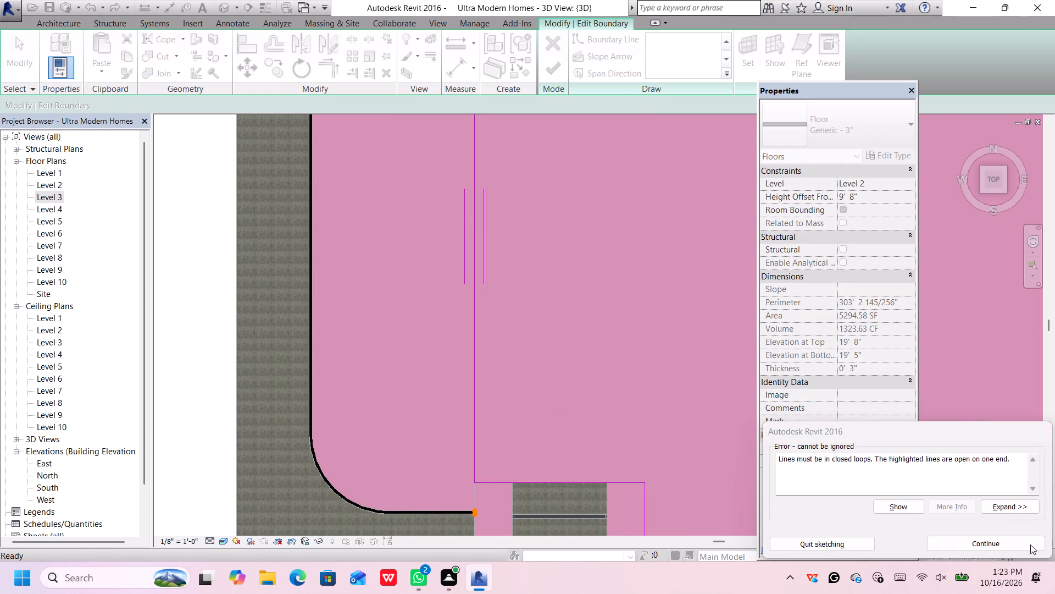
click(1012, 544)
scroll(552, 532, up, 6)
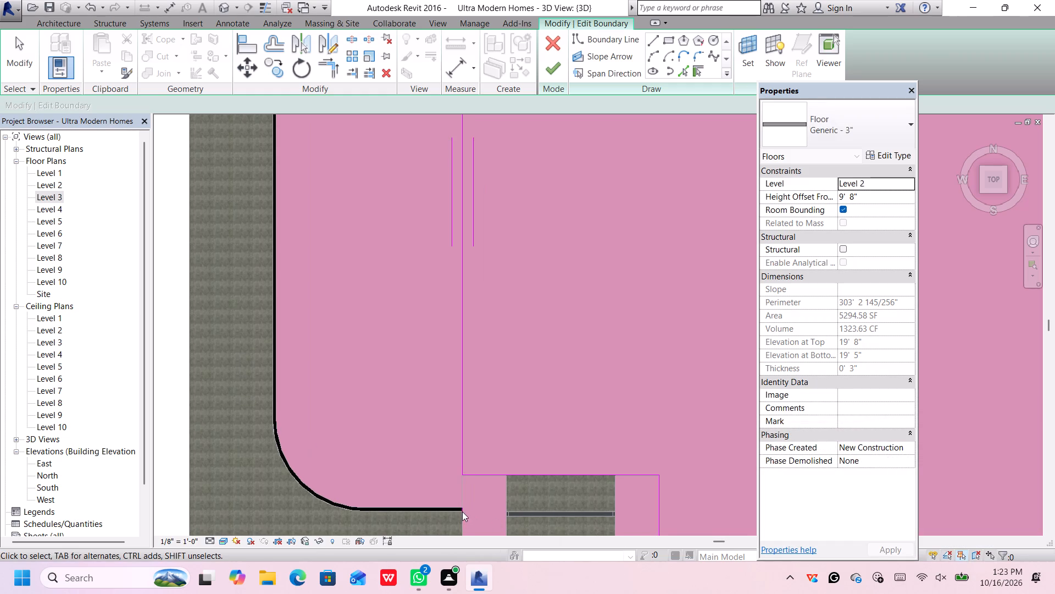
scroll(462, 509, up, 3)
click(429, 493)
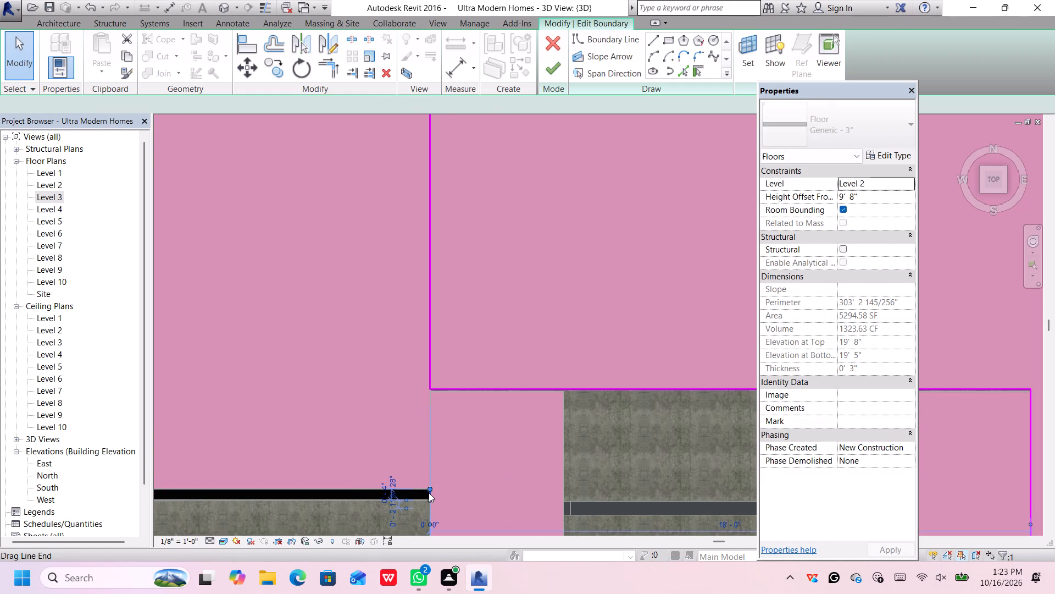
key(Delete)
scroll(482, 465, down, 5)
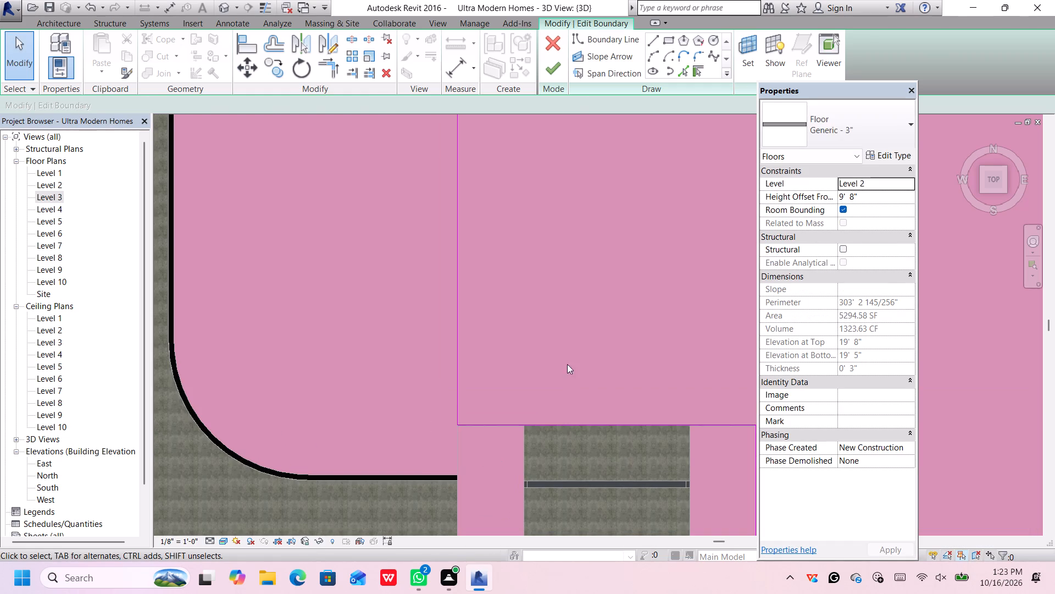
click(547, 63)
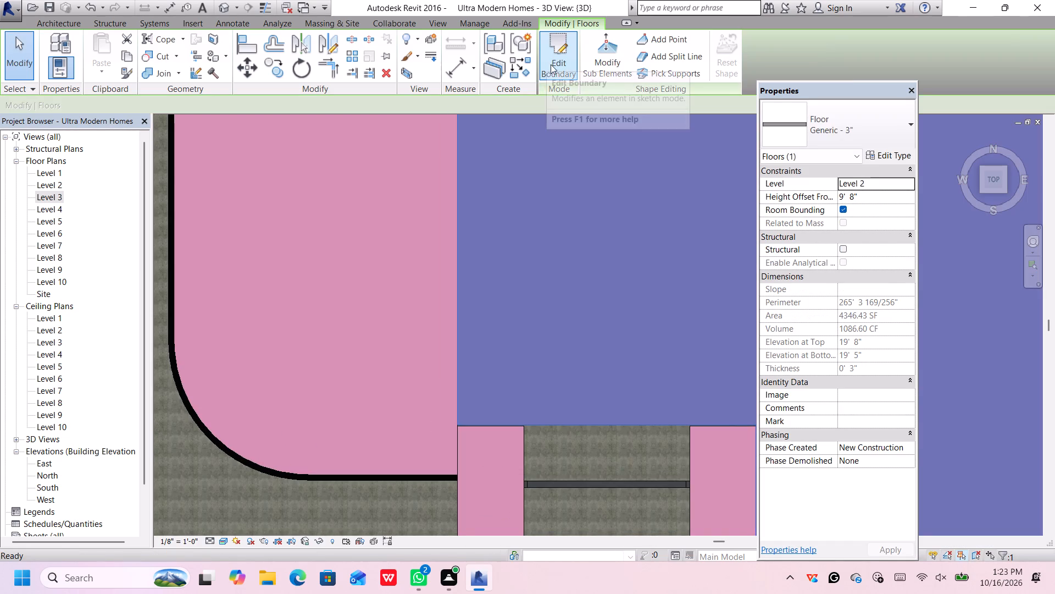
Open the boundary sketch of the Generic - 2' roof-edge floor for editing and show it in the top view.
scroll(574, 161, down, 4)
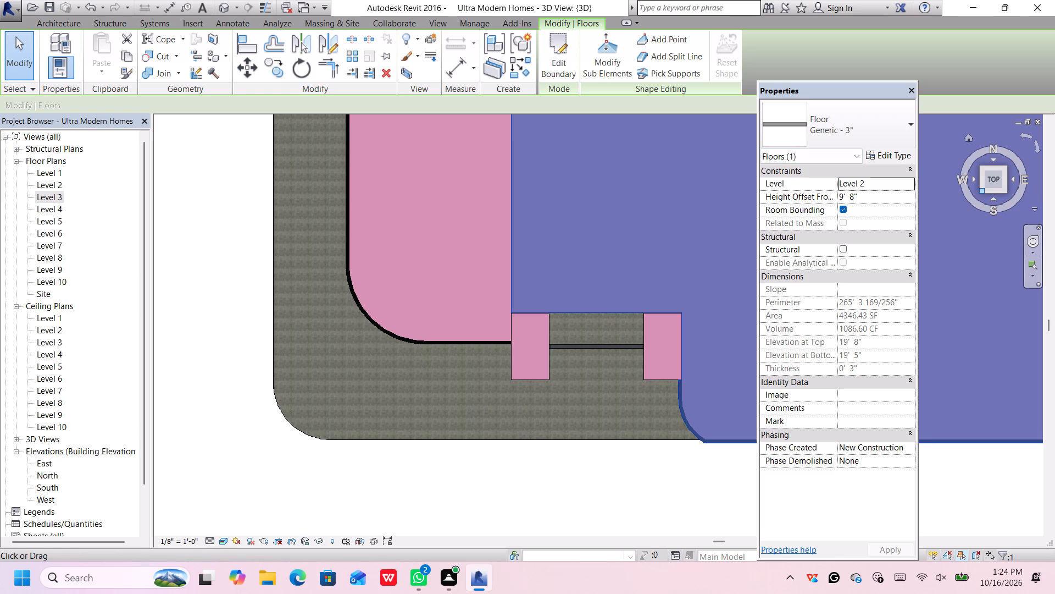
click(980, 190)
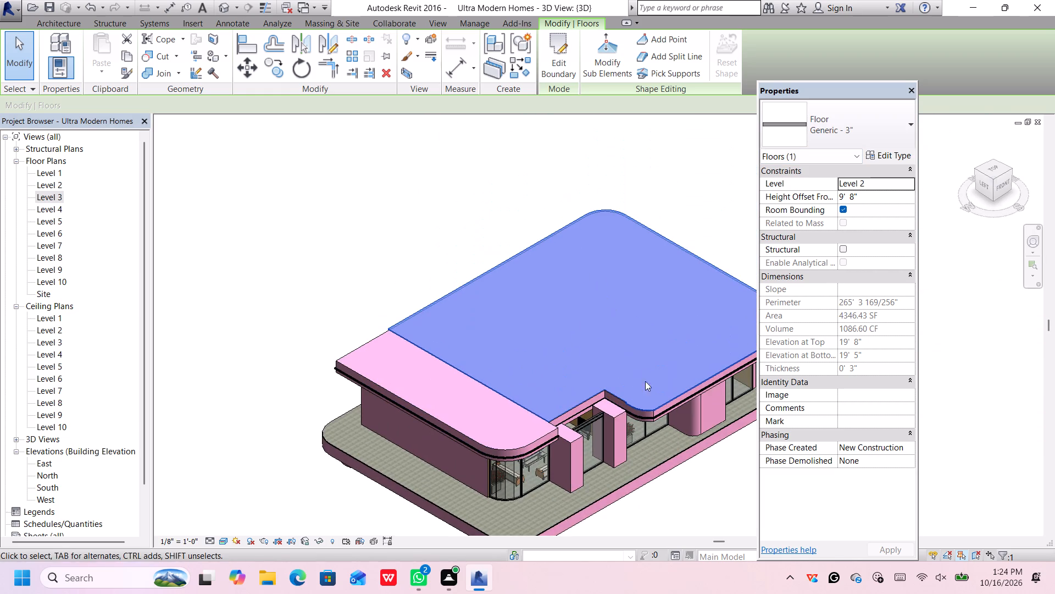
click(696, 513)
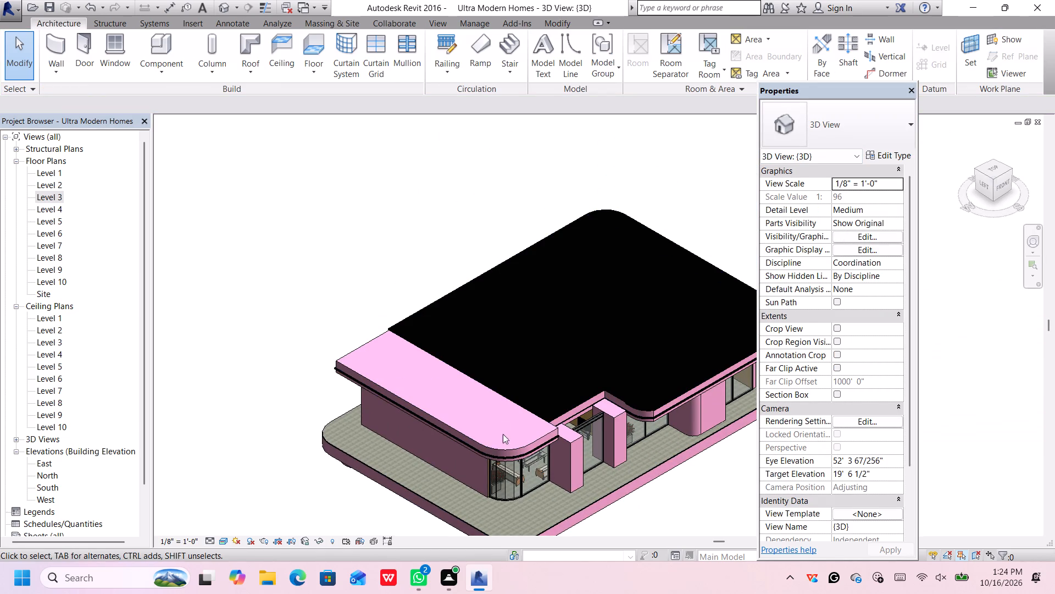
scroll(507, 437, up, 2)
click(520, 447)
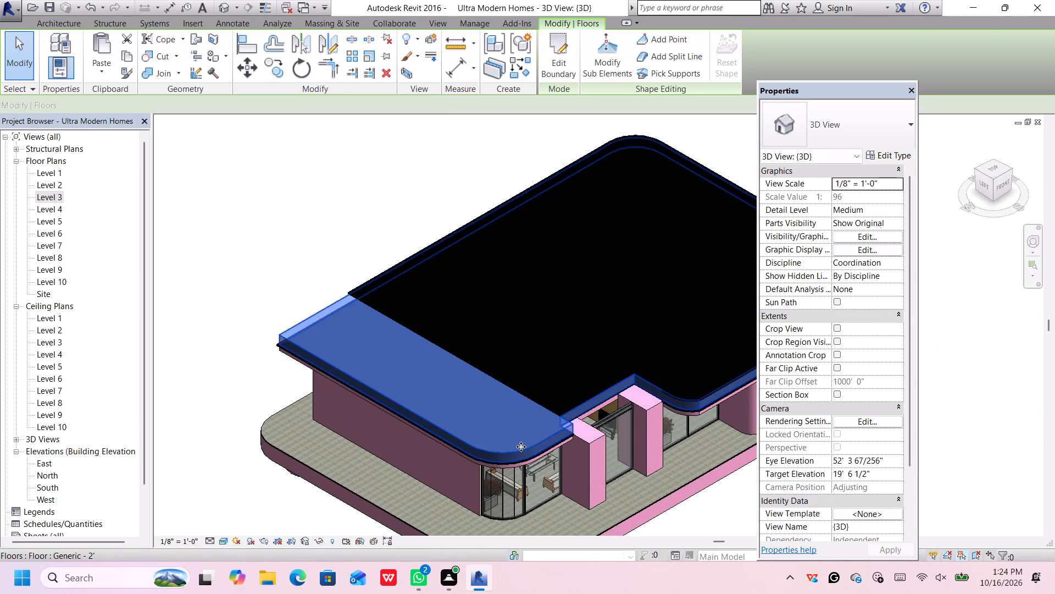
double_click(521, 447)
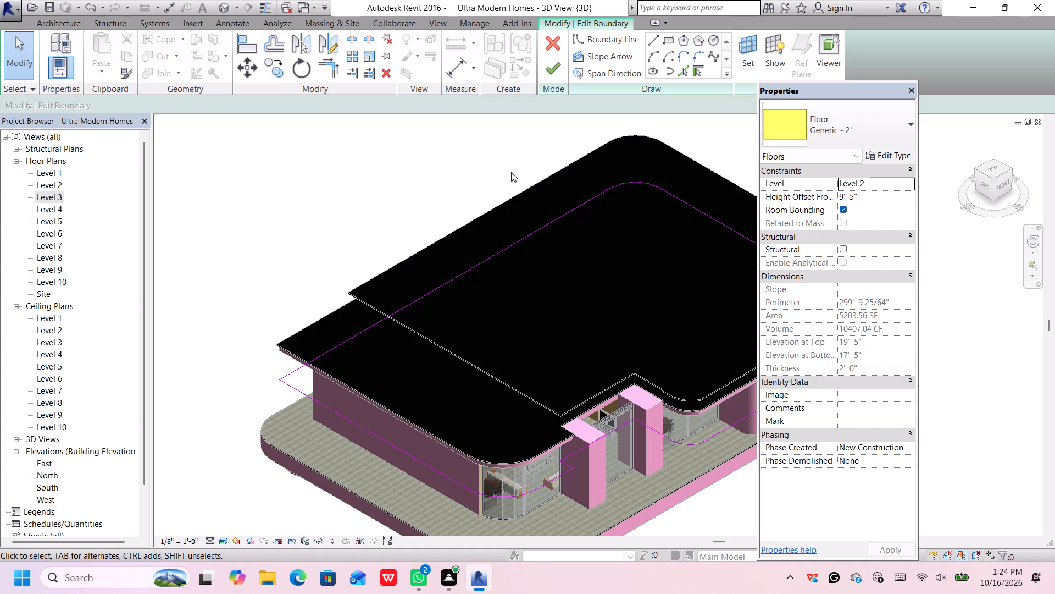
click(992, 169)
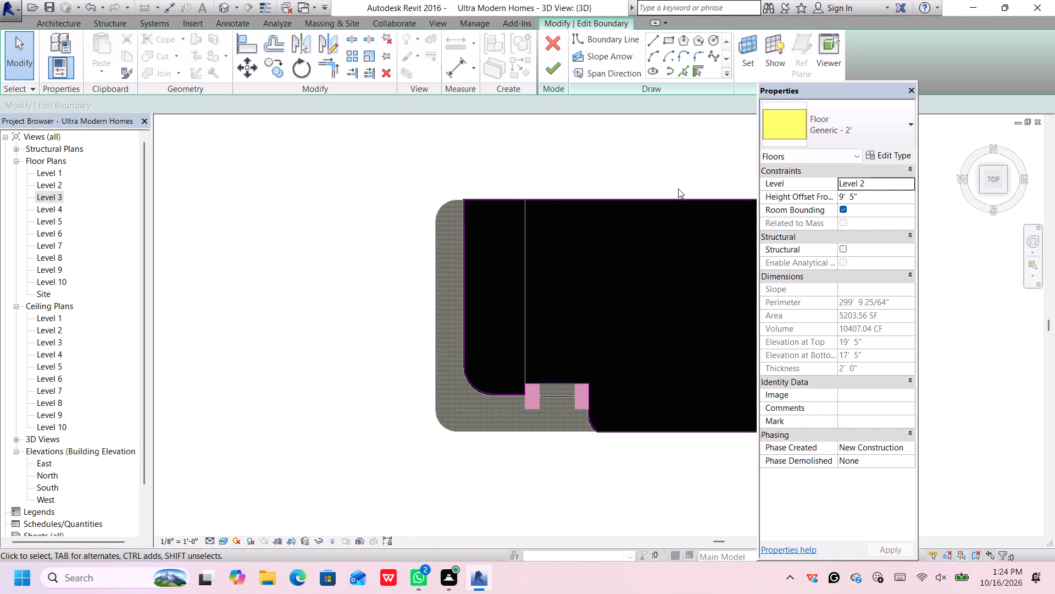
Draw a straight boundary line about 51' 7" long from the floor's back edge to the entrance notch's inner west corner.
scroll(596, 191, up, 2)
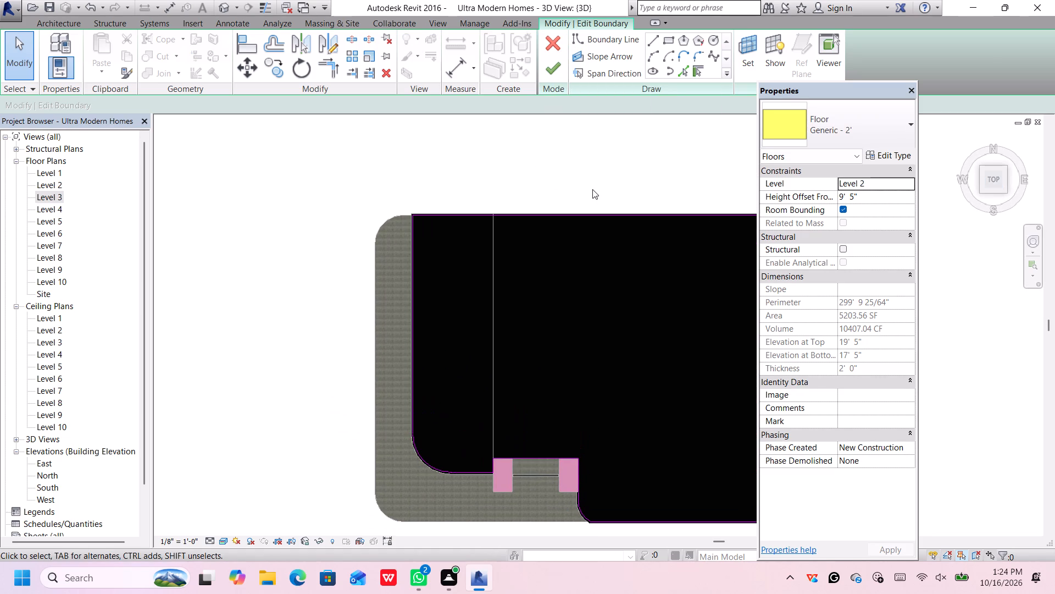
click(657, 38)
scroll(496, 238, up, 4)
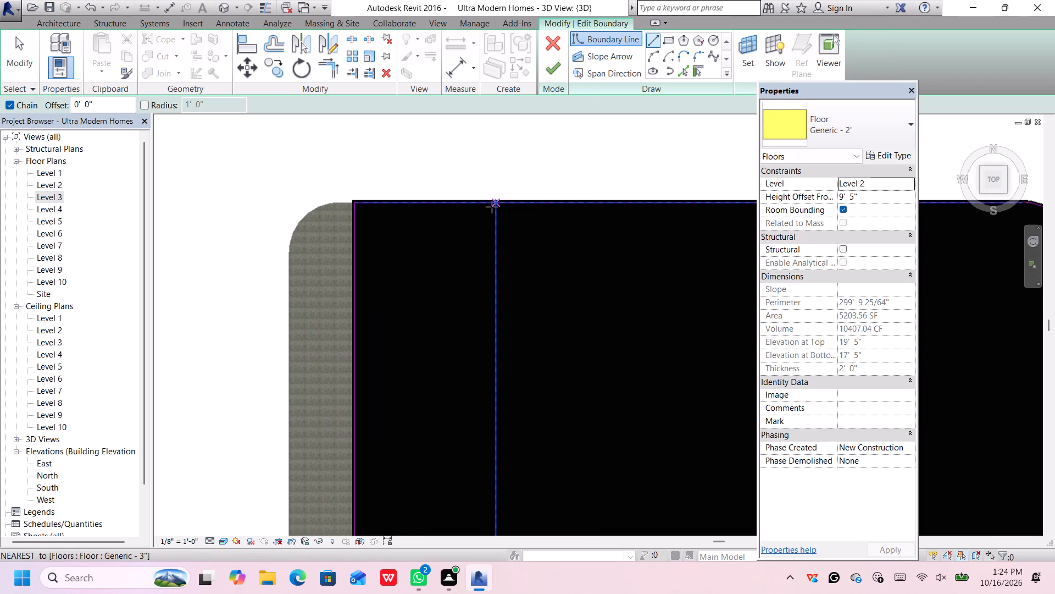
scroll(492, 204, up, 10)
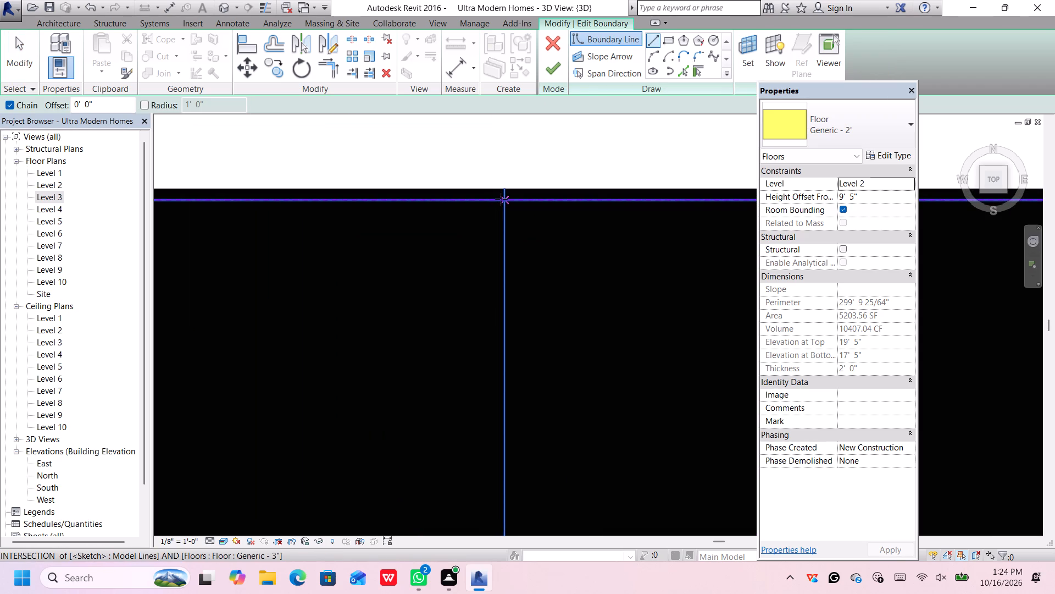
click(504, 199)
scroll(504, 200, down, 7)
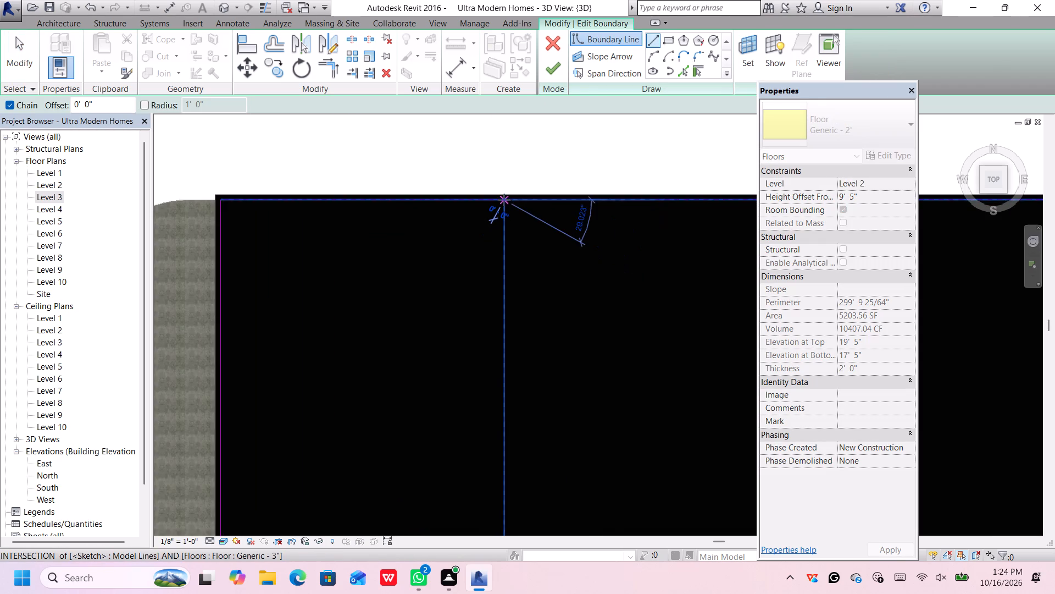
scroll(504, 200, down, 6)
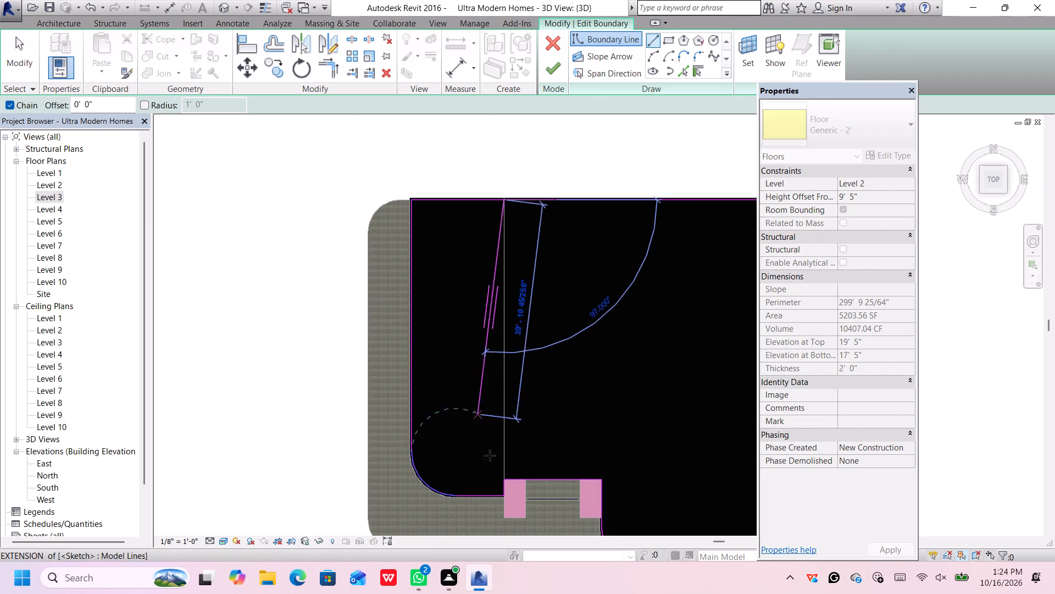
scroll(502, 479, up, 4)
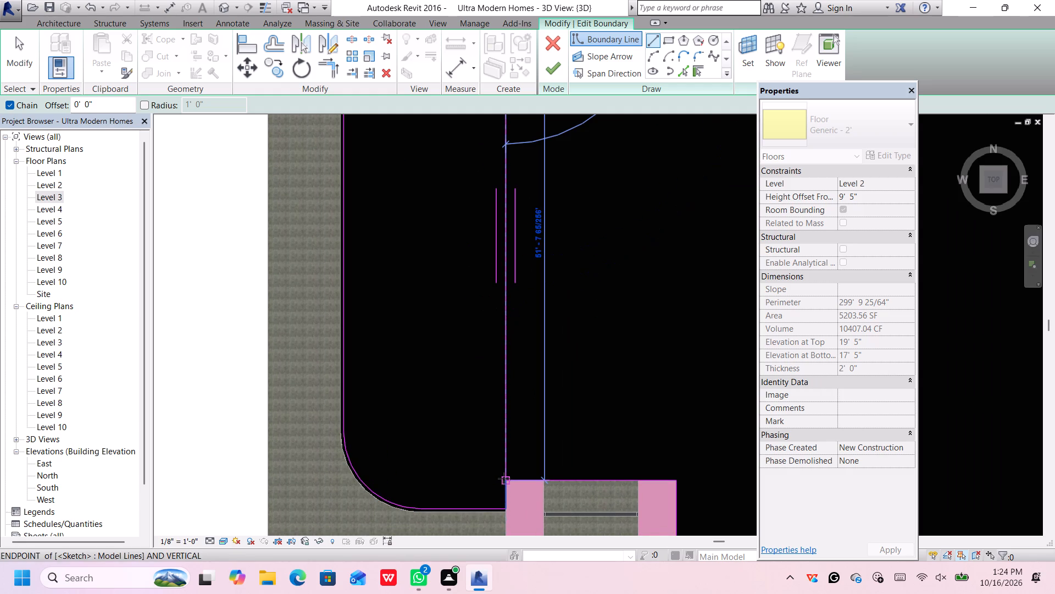
click(504, 479)
scroll(517, 425, down, 6)
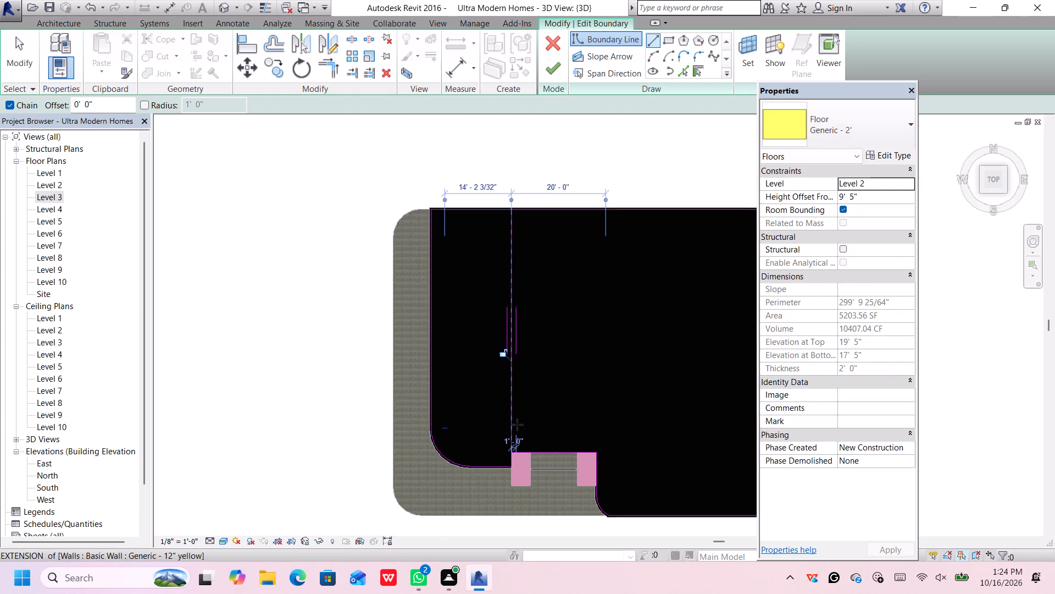
key(space)
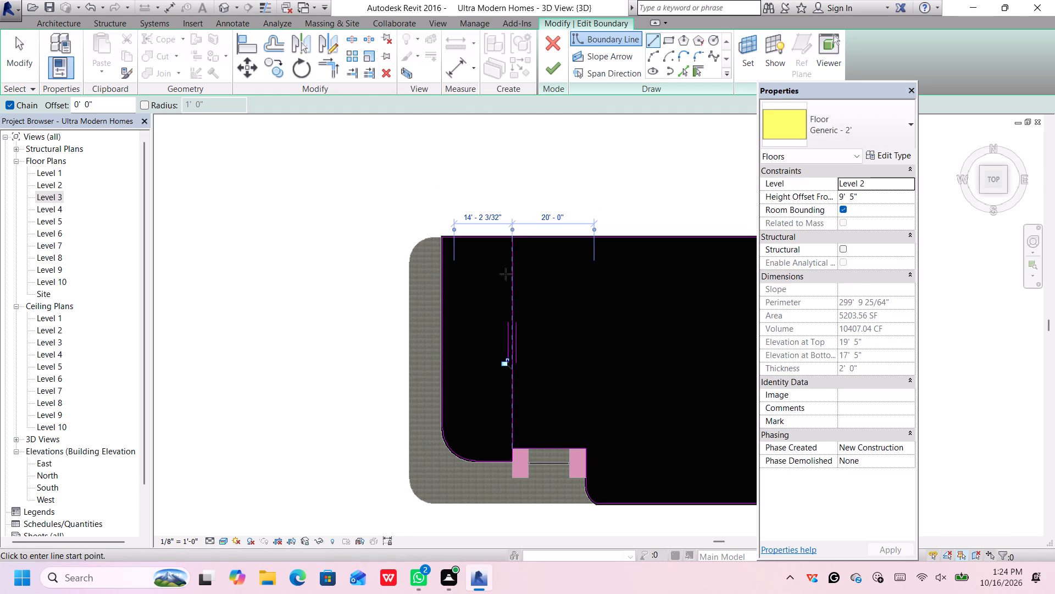
scroll(510, 230, up, 4)
key(Escape)
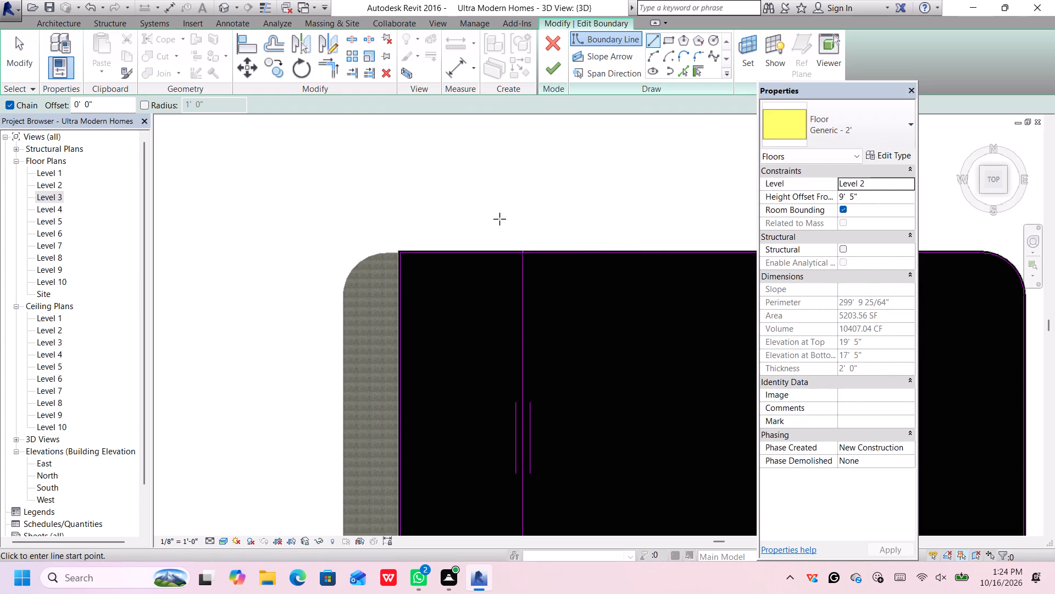
Shorten the back boundary line to about 63' 11" so its west end meets the new north-south line.
scroll(507, 258, up, 6)
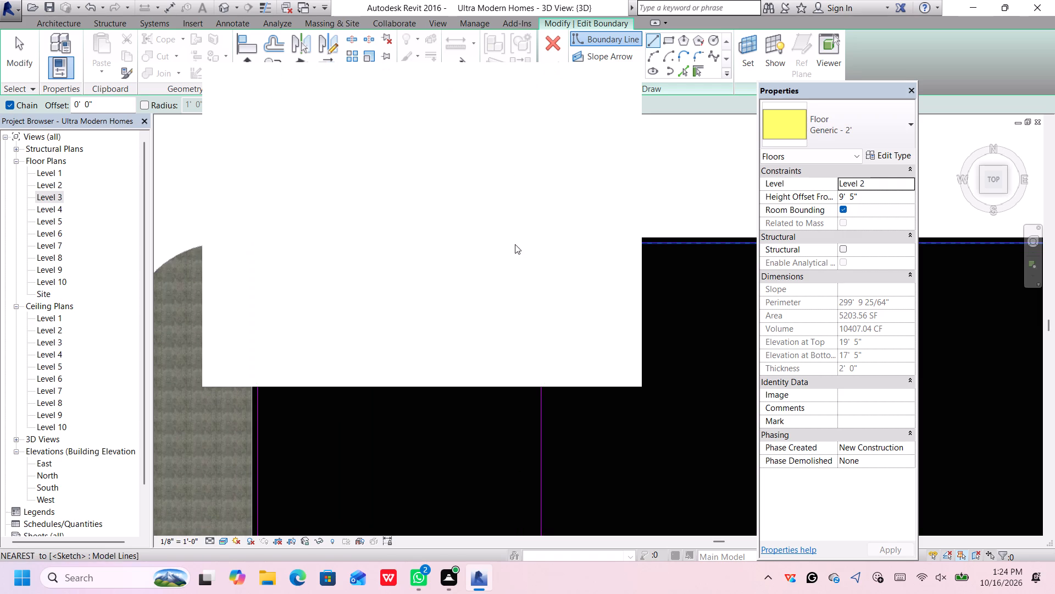
click(615, 79)
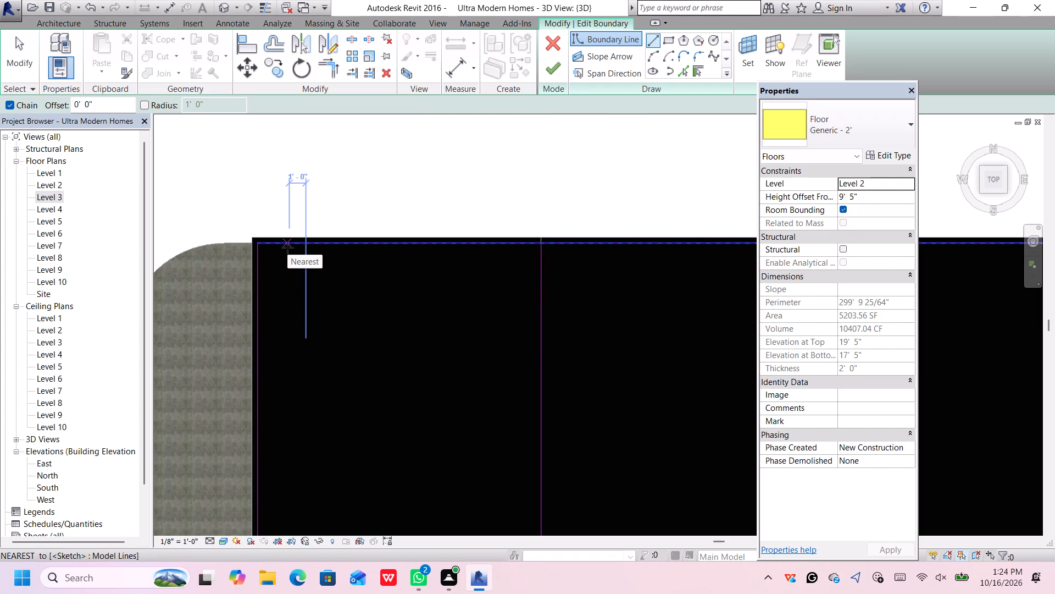
key(Escape)
click(278, 243)
scroll(256, 246, up, 3)
drag(258, 241, 652, 246)
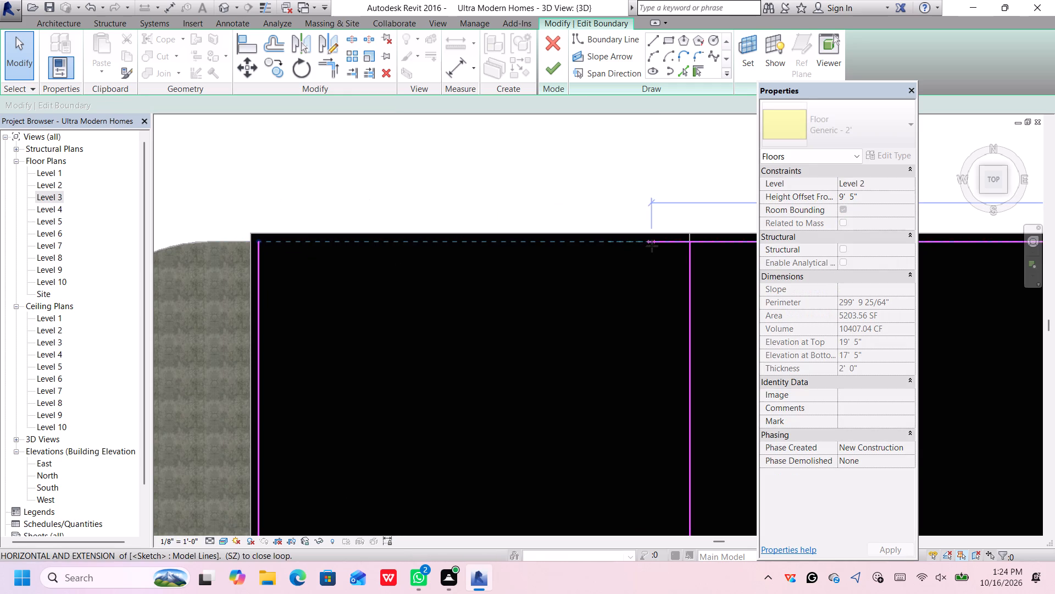
drag(652, 246, 689, 240)
Delete the long west edge, the two short lines beside the notch and the rounded corner, and finish the Generic - 2' floor's boundary sketch.
scroll(663, 256, down, 7)
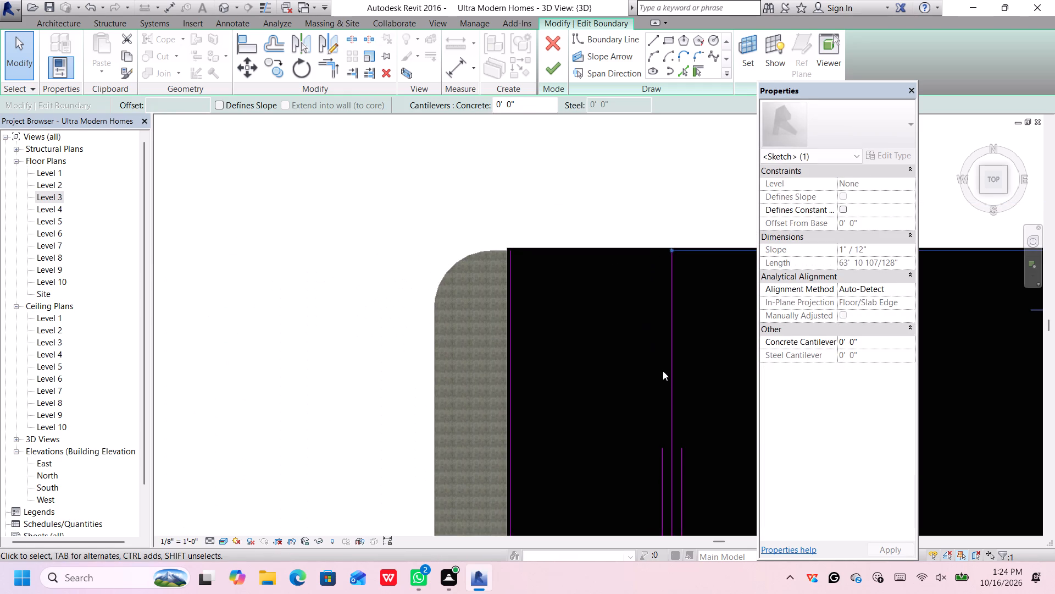
middle_drag(663, 378, 565, 232)
scroll(565, 234, down, 4)
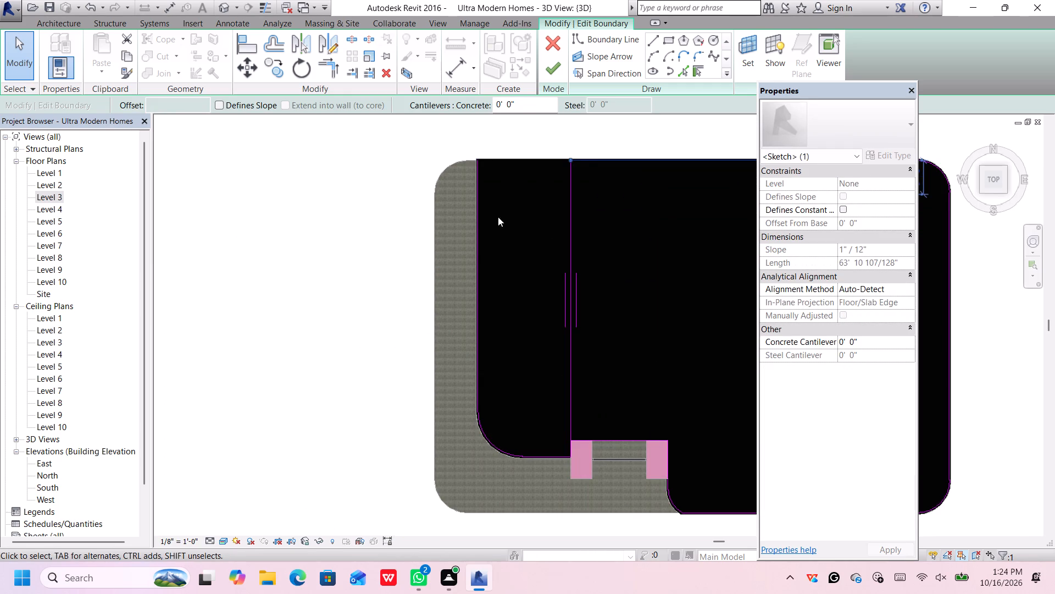
scroll(488, 223, up, 1)
click(478, 270)
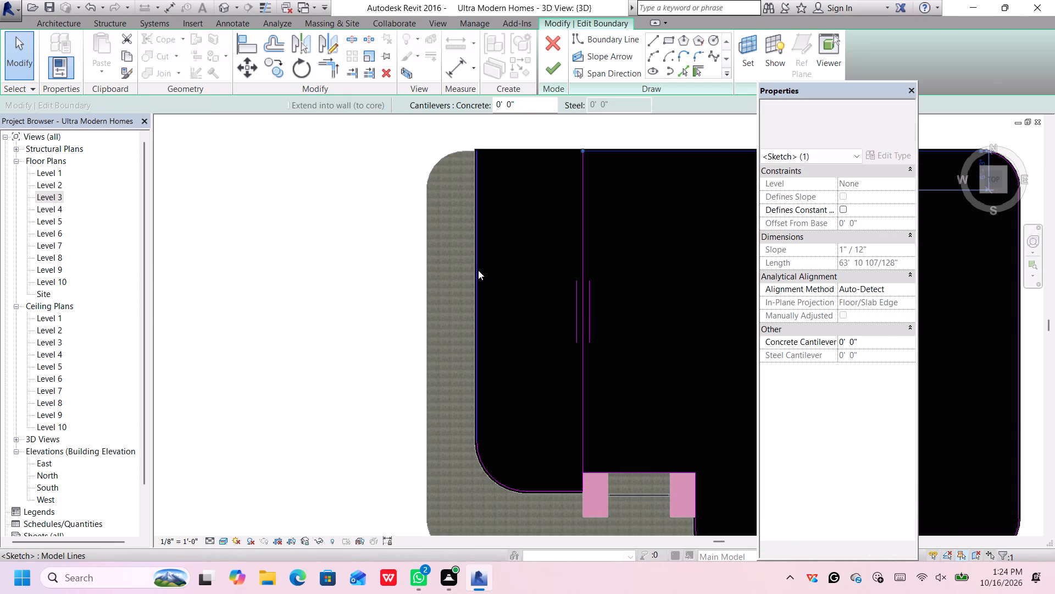
key(Delete)
scroll(586, 453, up, 3)
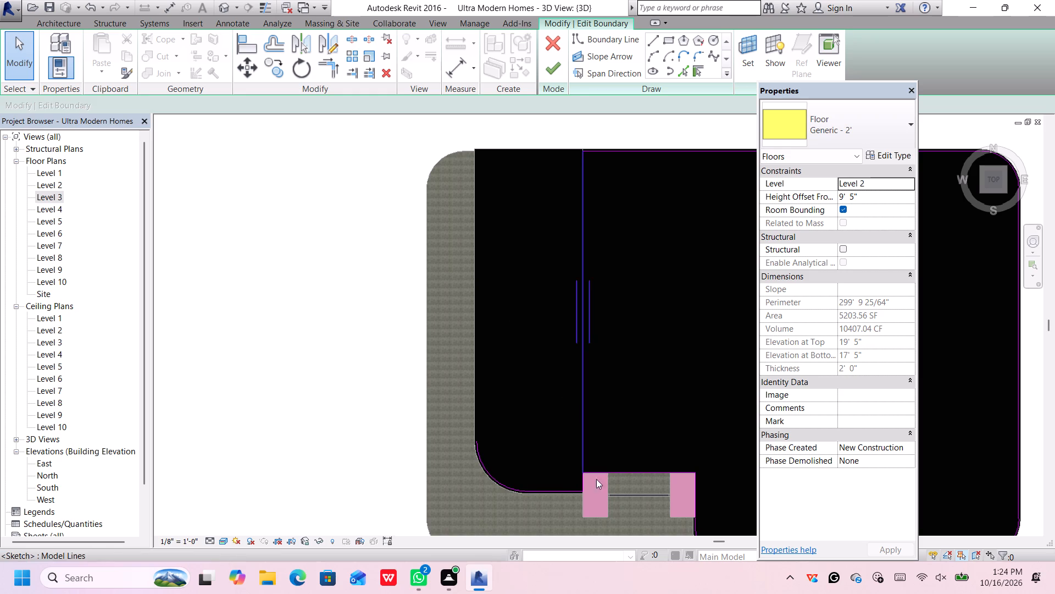
click(574, 487)
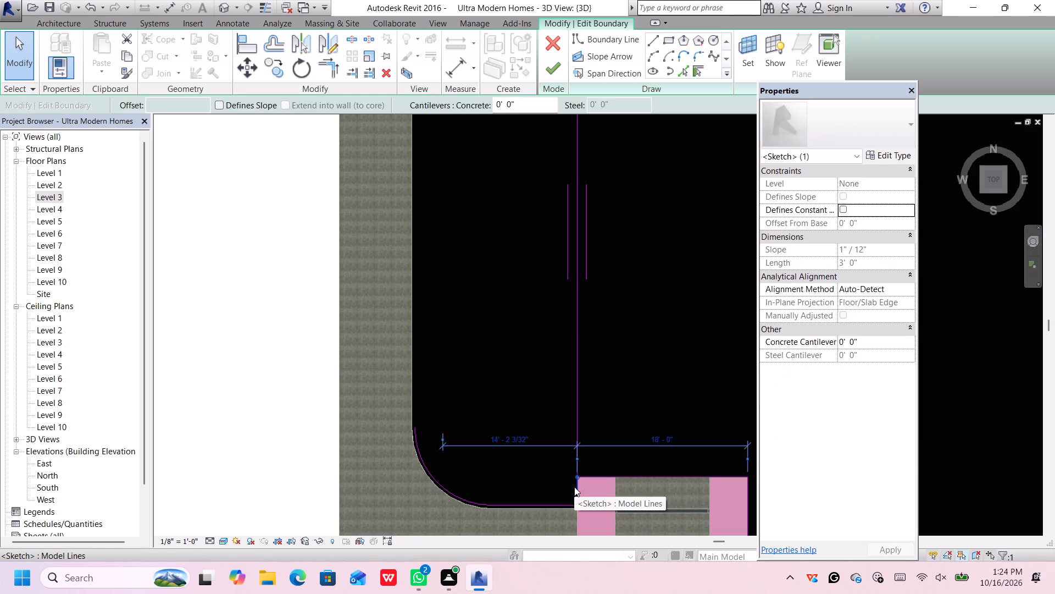
key(Delete)
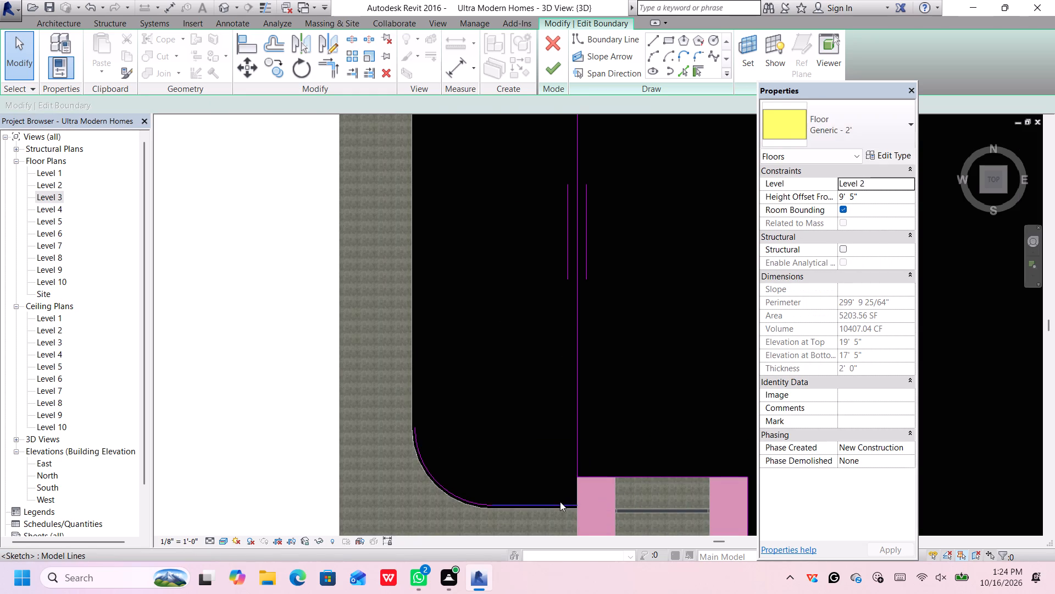
click(560, 502)
key(Delete)
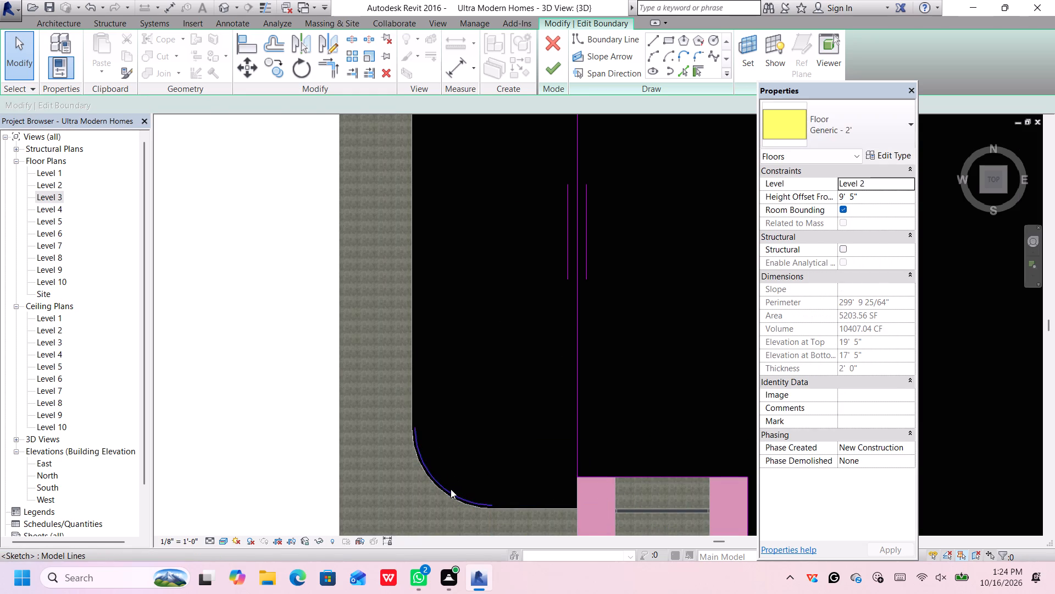
click(449, 489)
key(Delete)
scroll(474, 434, down, 5)
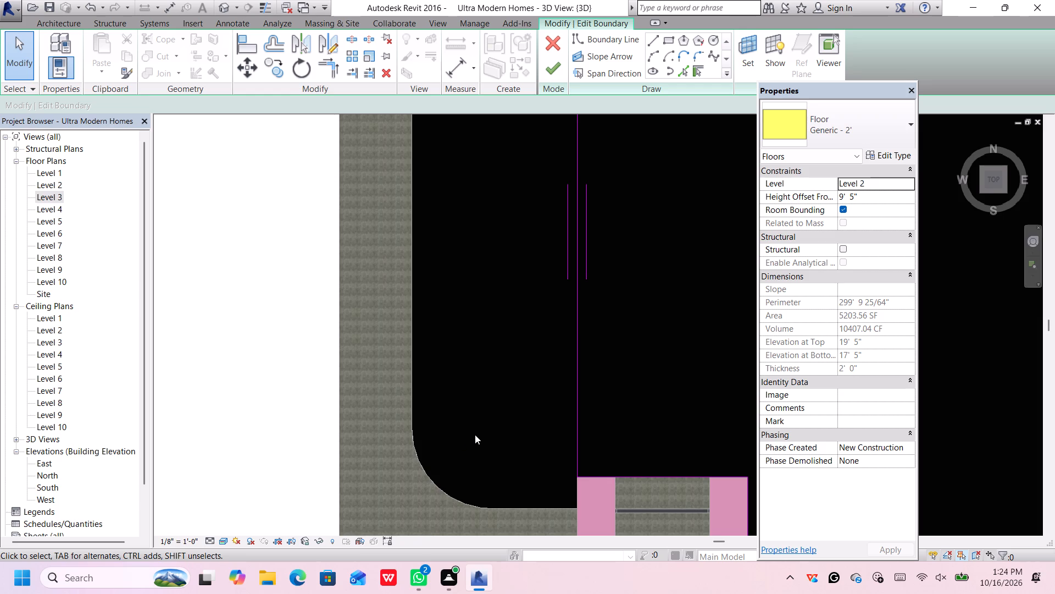
scroll(475, 435, down, 1)
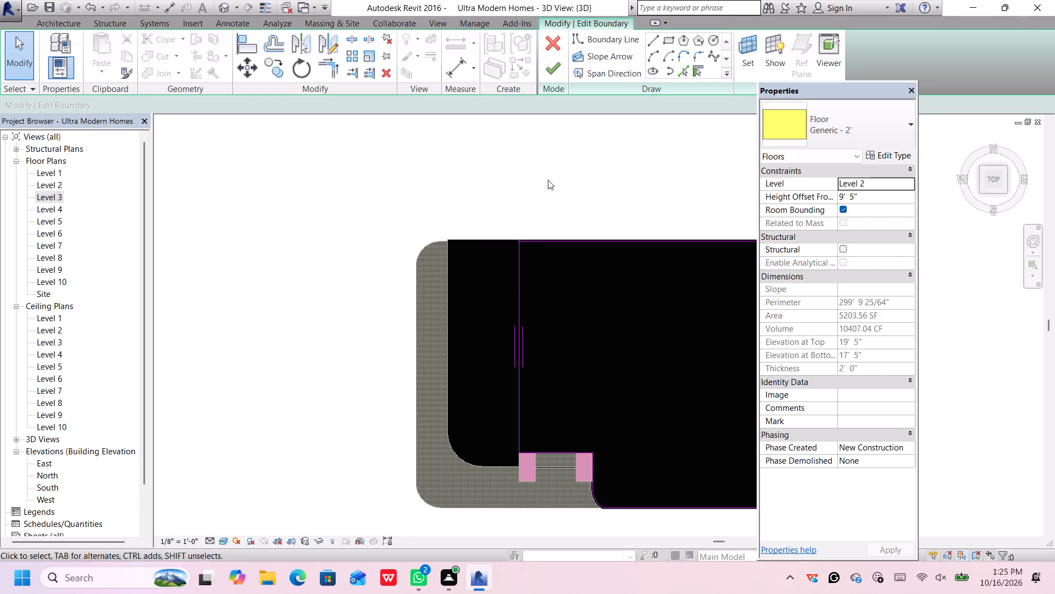
click(556, 70)
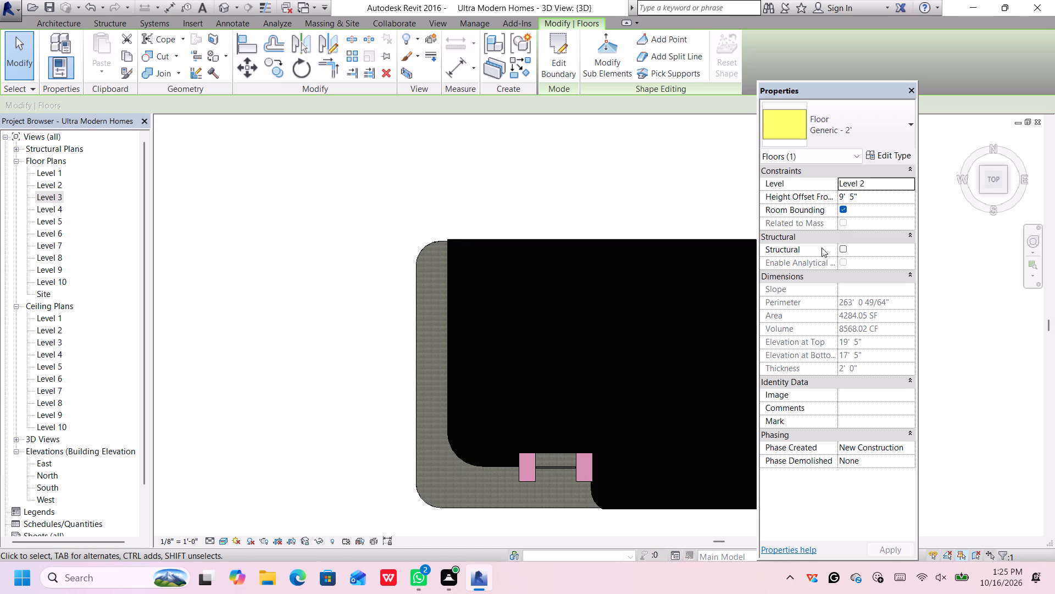
Inspect the trimmed roof floors in the 3D corner and top views, and check the Level 2 floor plan.
click(982, 190)
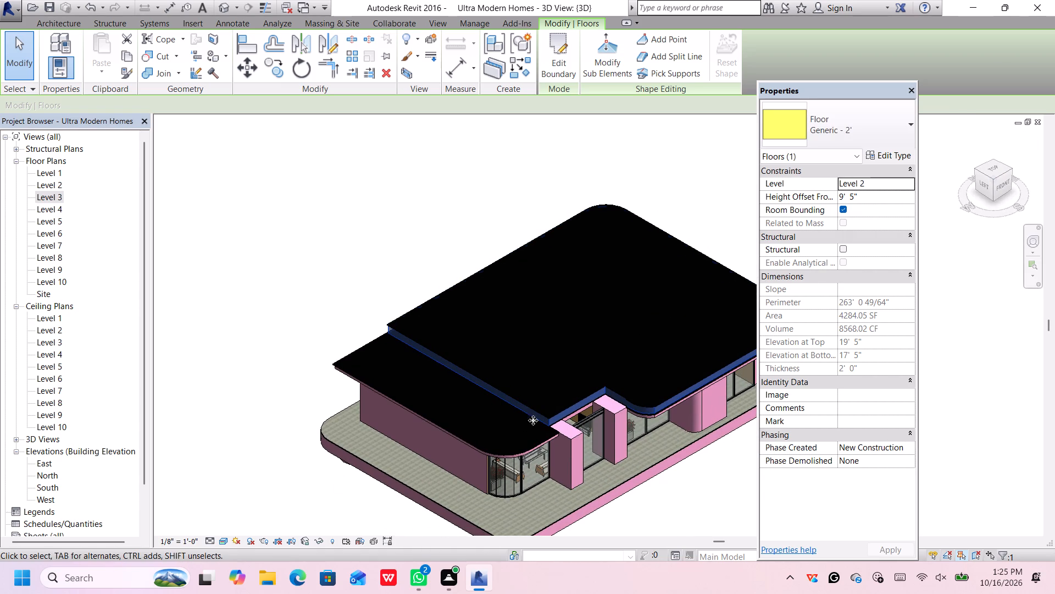
click(431, 251)
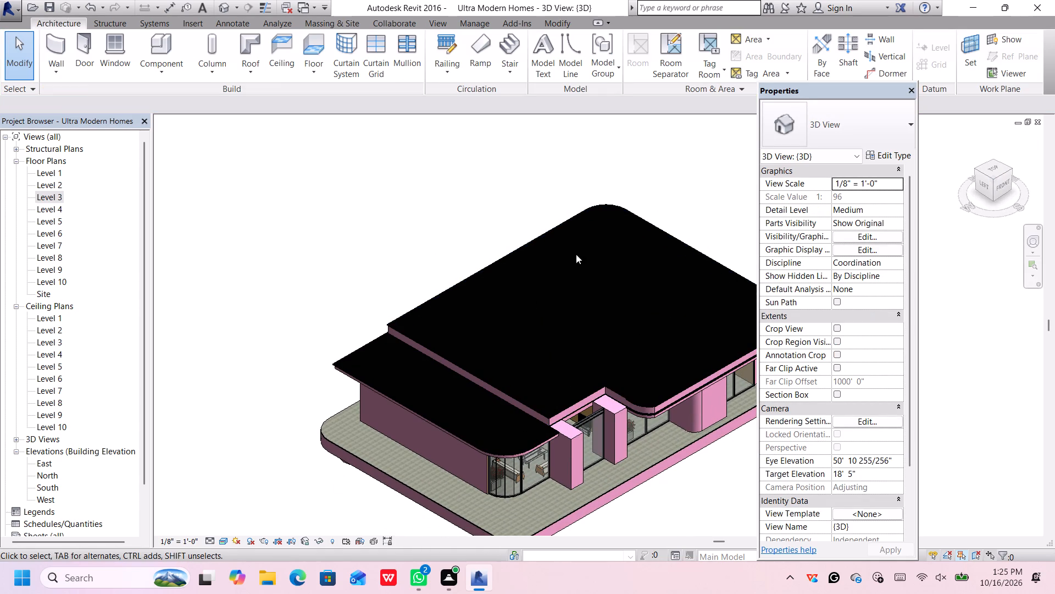
click(990, 168)
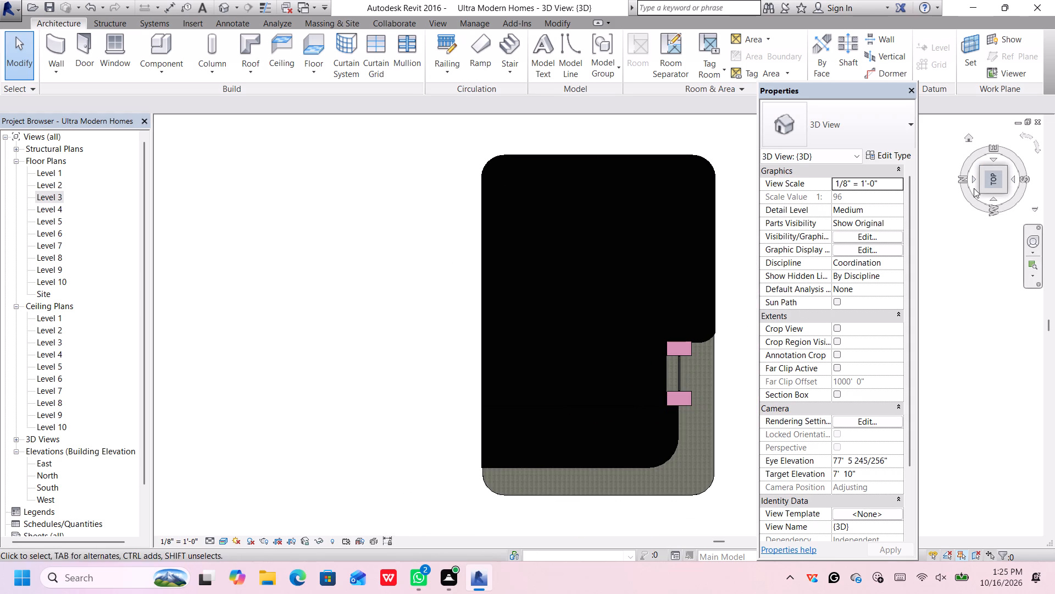
click(982, 191)
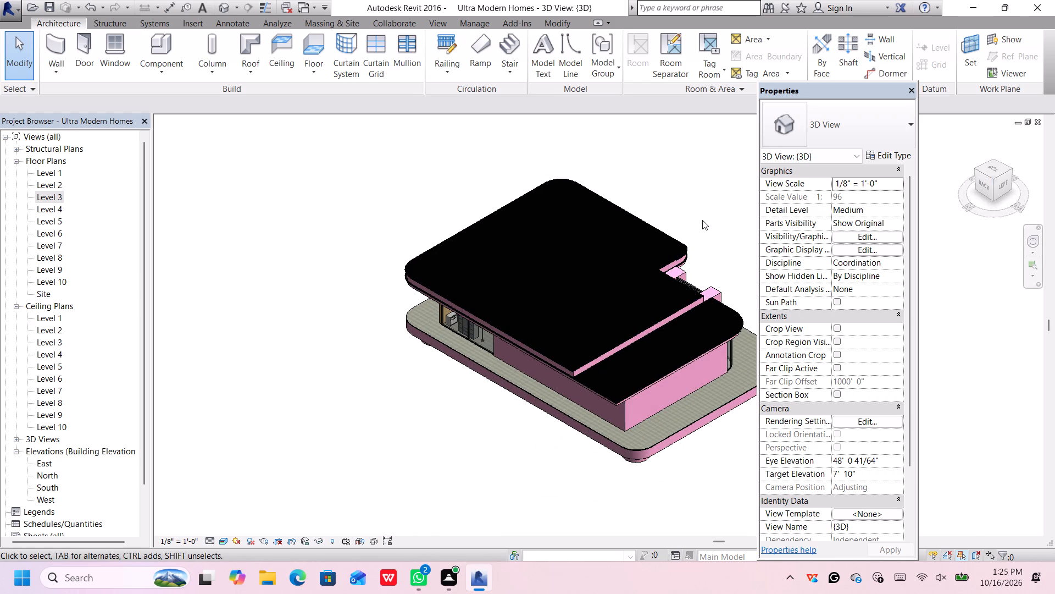
double_click(54, 185)
scroll(436, 305, down, 6)
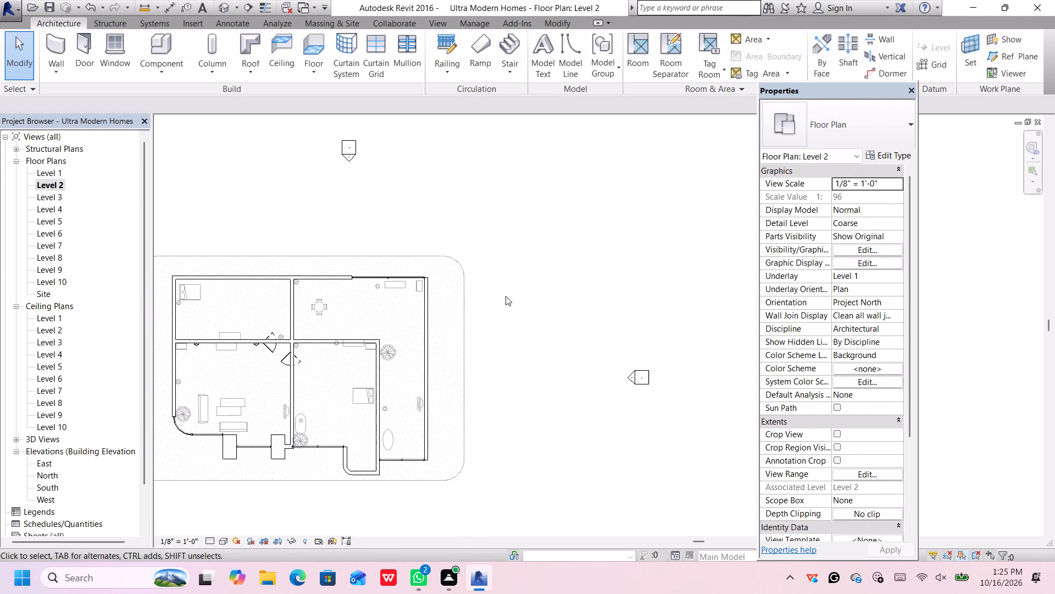
middle_drag(503, 322, 602, 312)
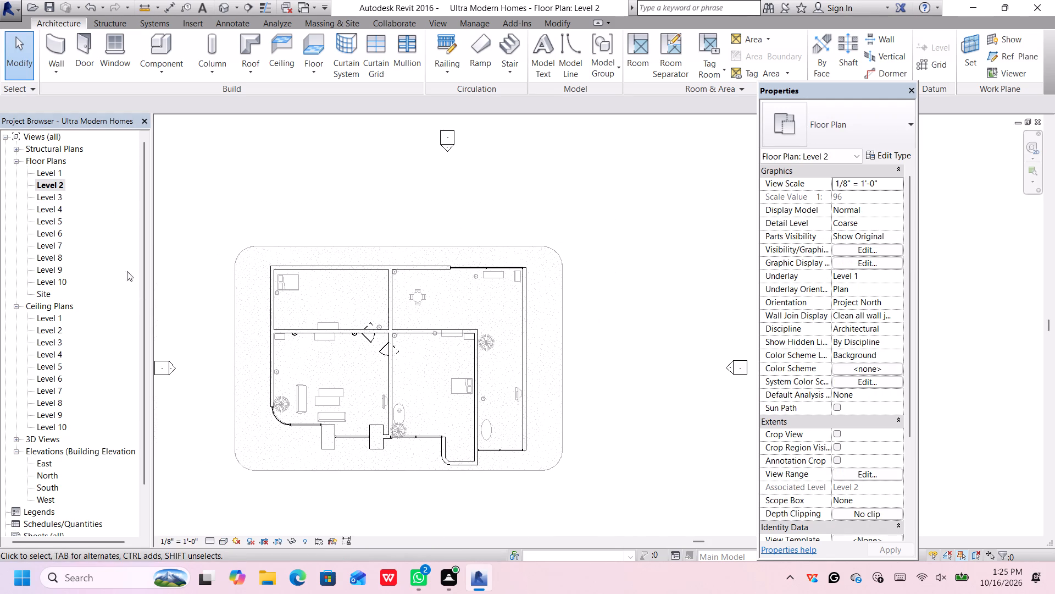
Start a Generic - 2' floor on the Level 3 plan, sketching a north line about 17' 5" and a west line about 46' 10" long.
double_click(56, 194)
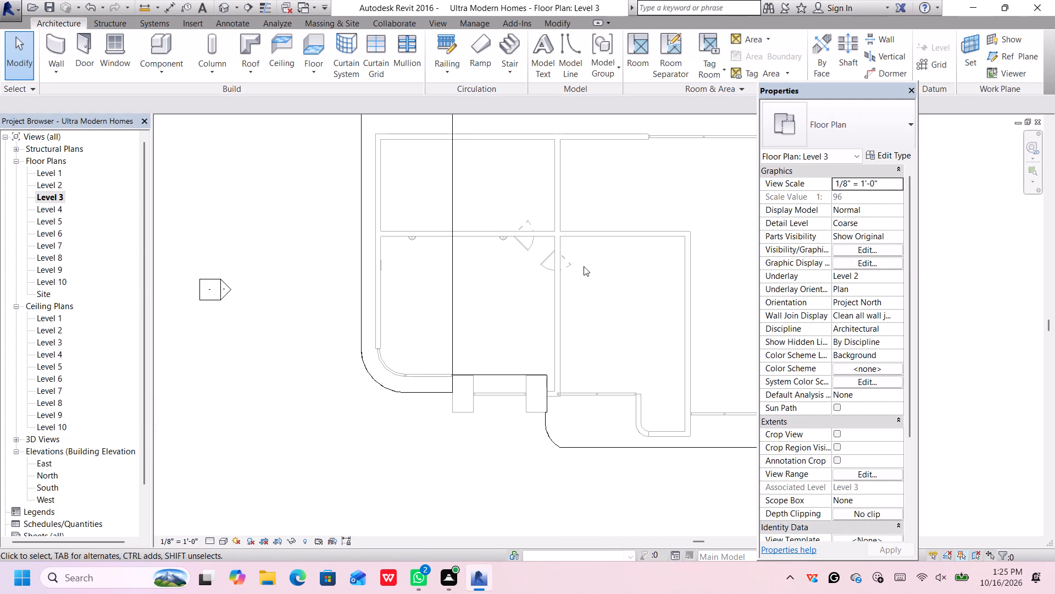
scroll(527, 240, down, 2)
middle_drag(518, 209, 477, 278)
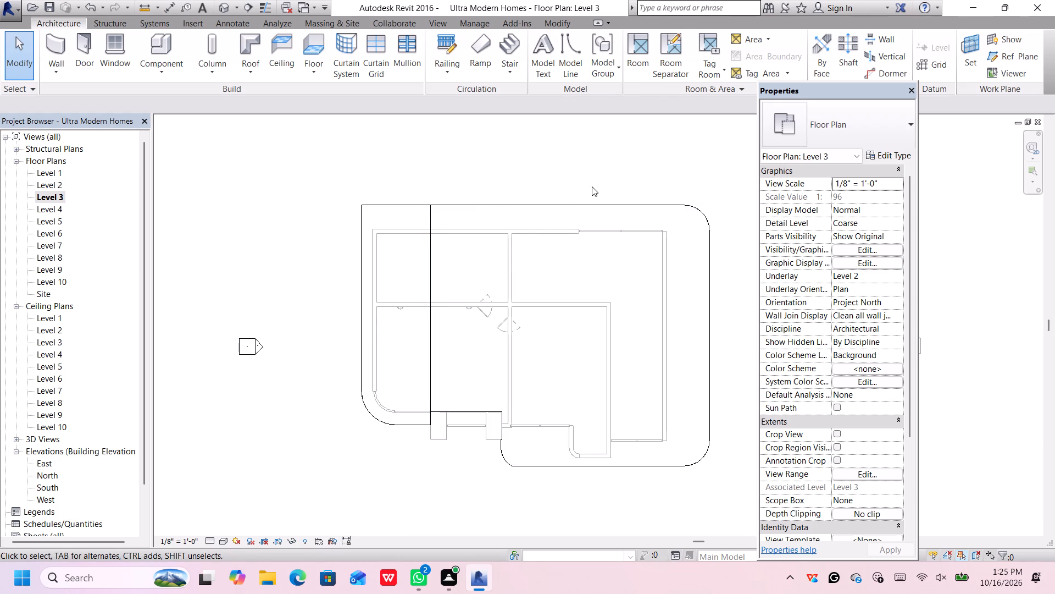
scroll(593, 186, up, 1)
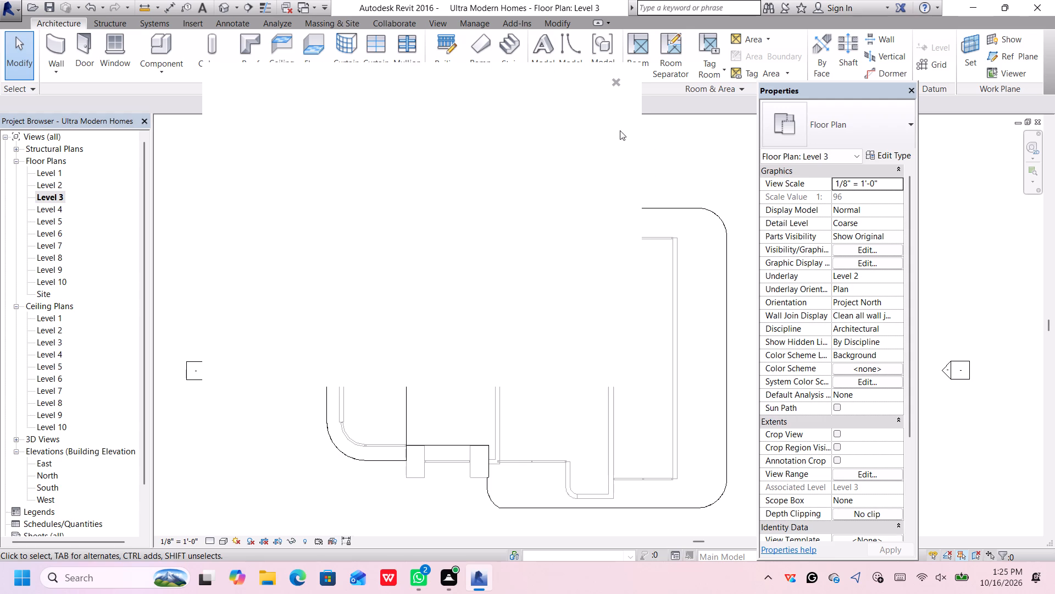
click(618, 84)
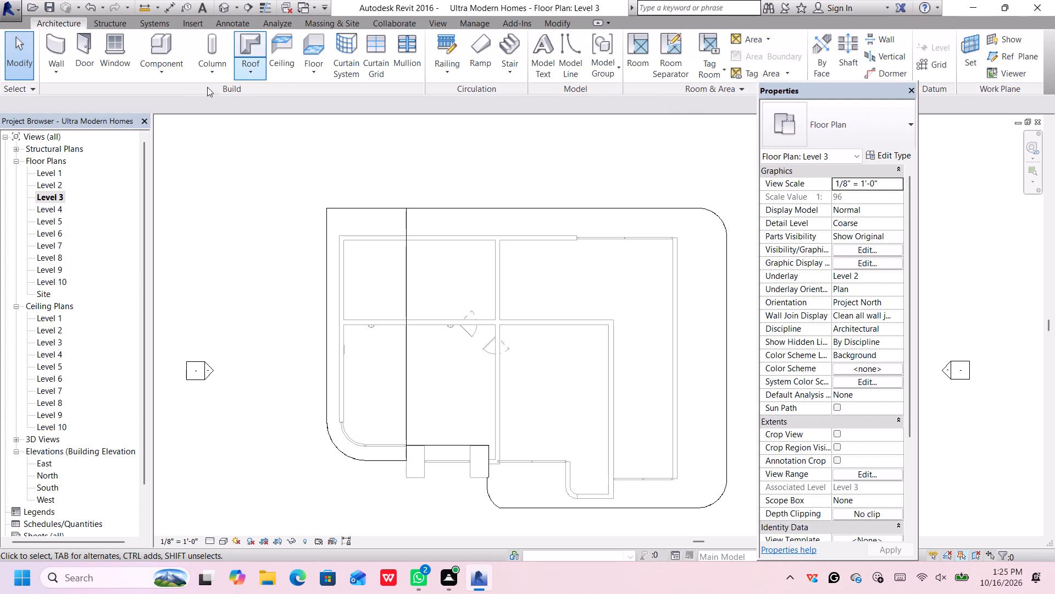
click(321, 50)
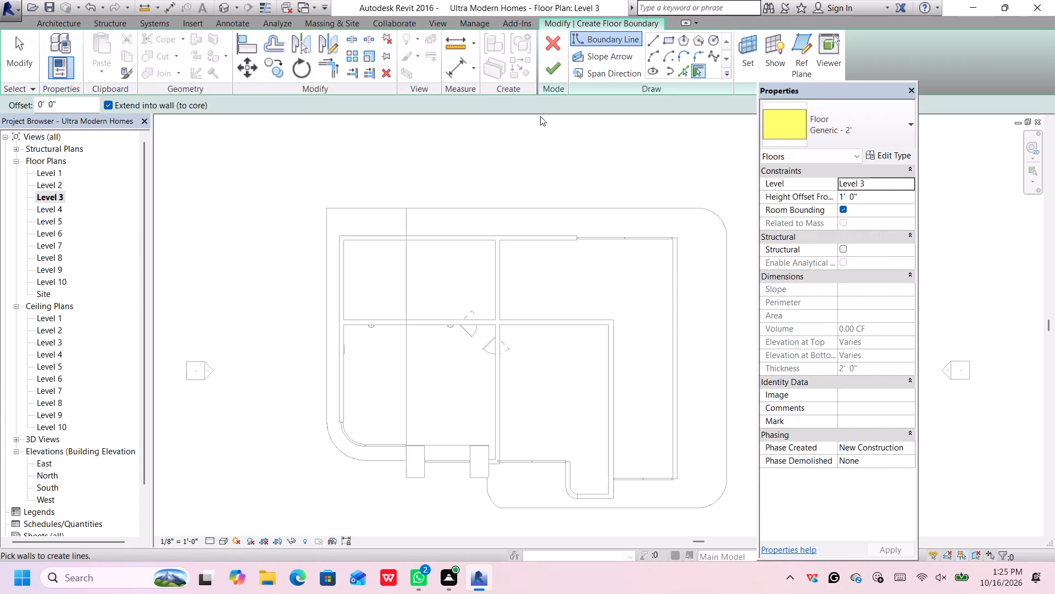
click(653, 39)
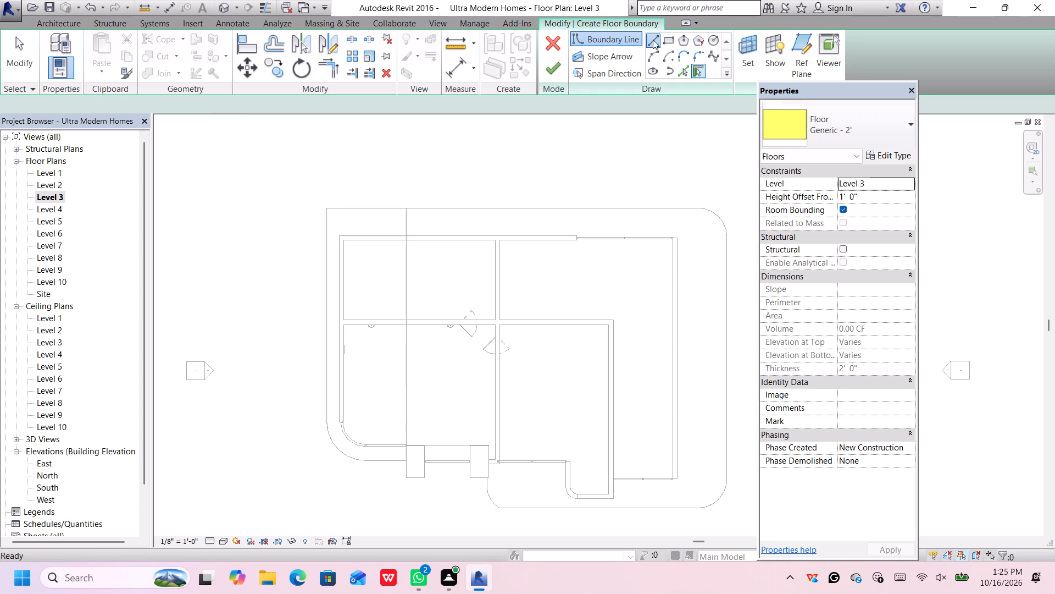
scroll(419, 219, up, 5)
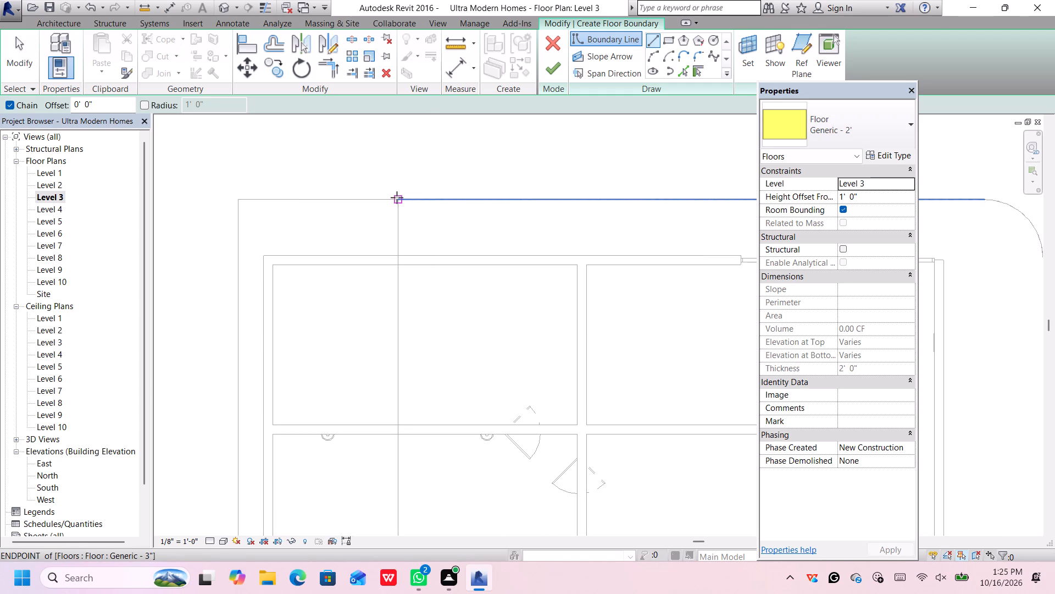
scroll(397, 198, up, 6)
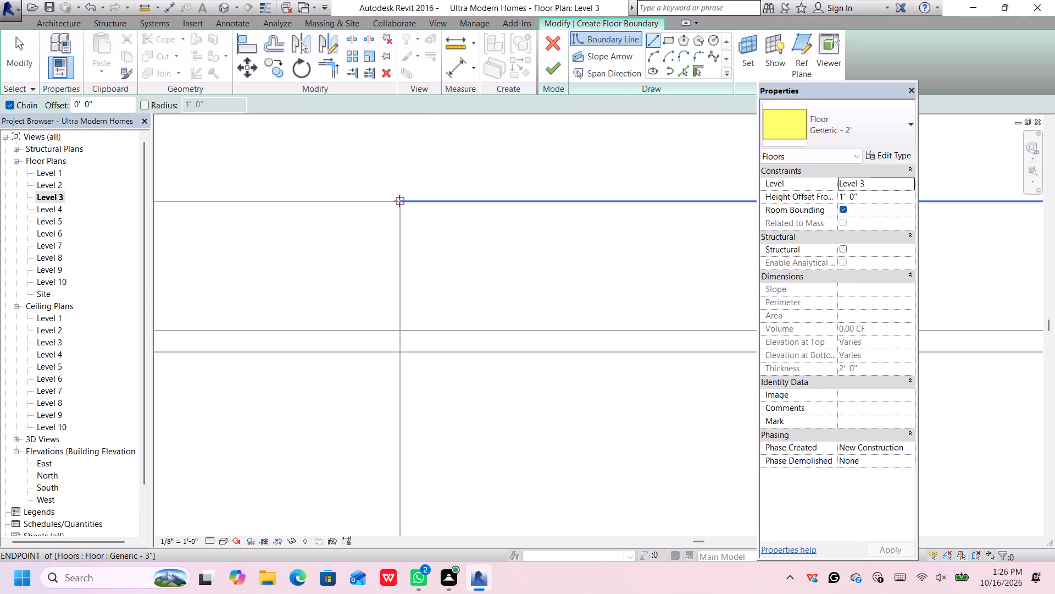
click(399, 201)
scroll(397, 201, down, 8)
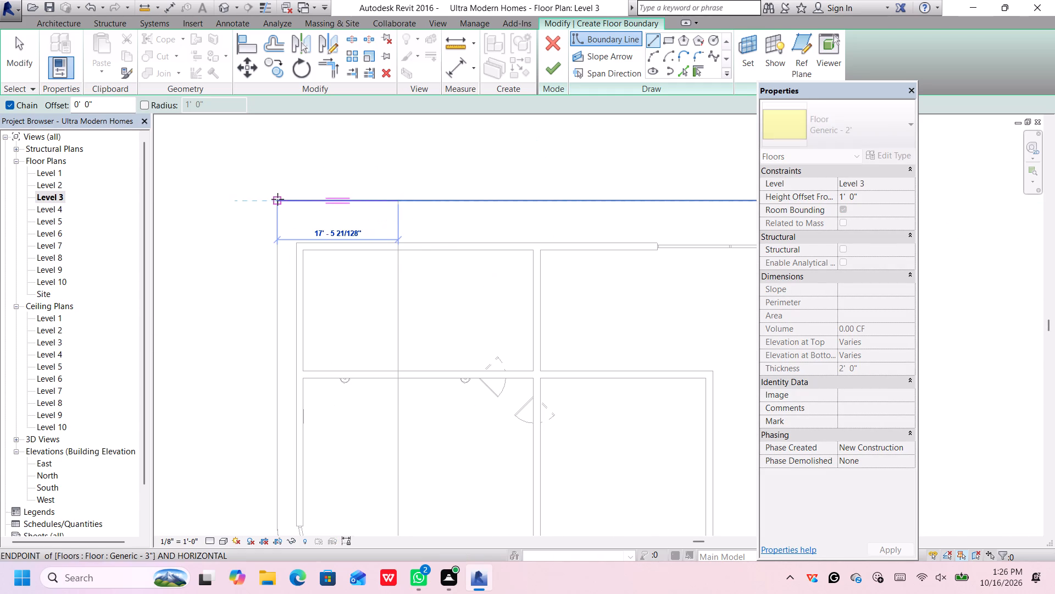
click(277, 199)
scroll(277, 199, down, 8)
scroll(275, 306, up, 5)
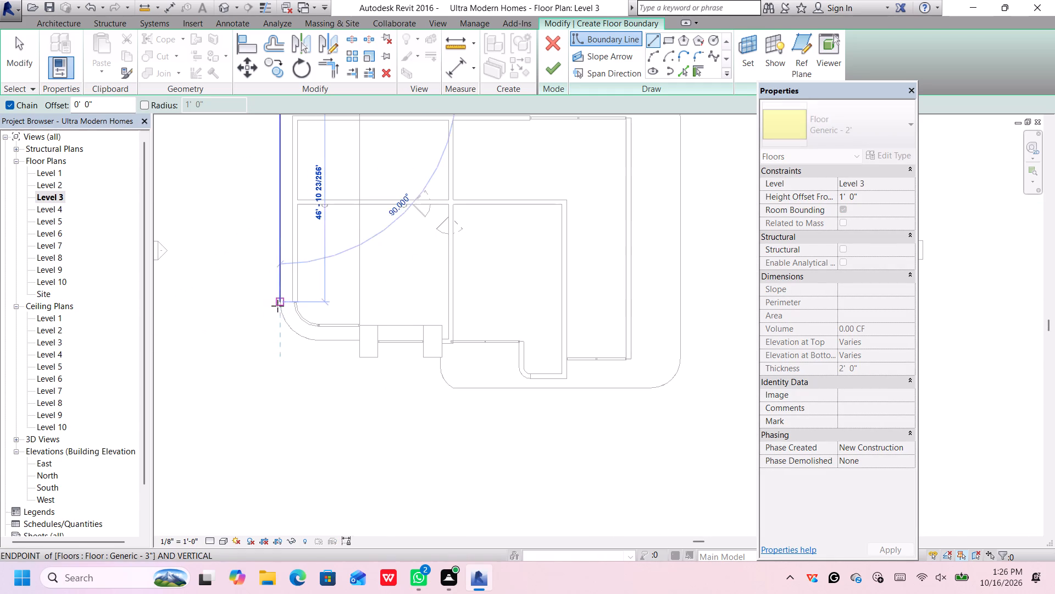
click(281, 299)
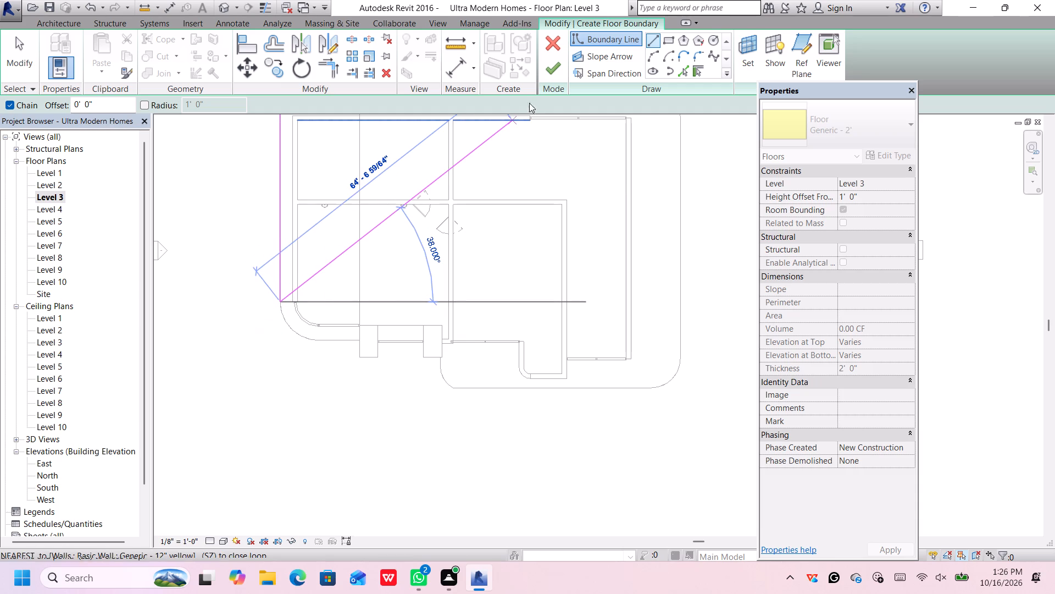
Draw the boundary's rounded southwest corner as a 90° arc of about 8' 5" radius along the existing floor edge.
click(653, 54)
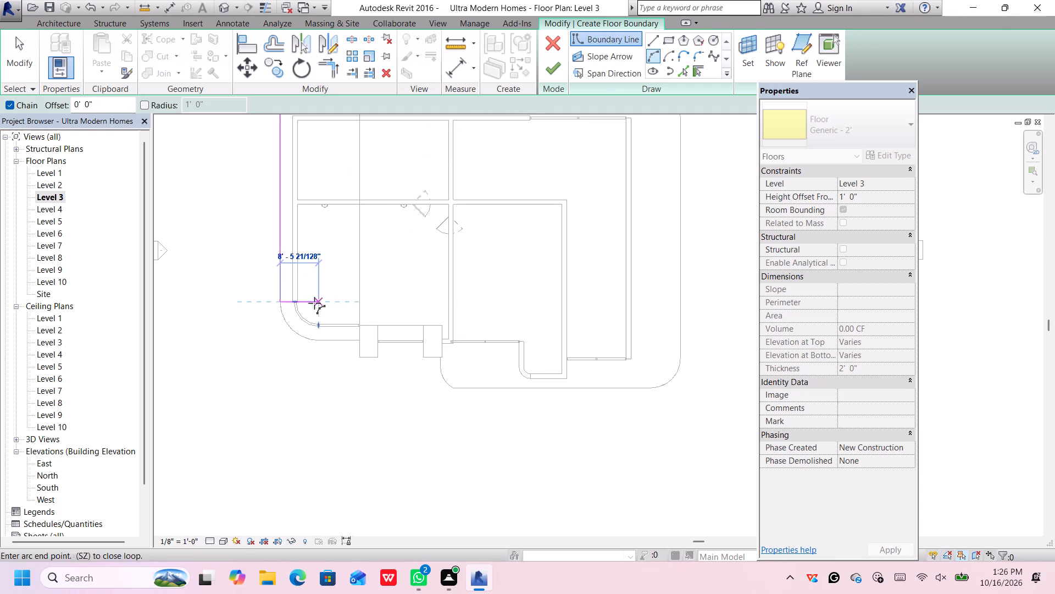
scroll(316, 339, up, 4)
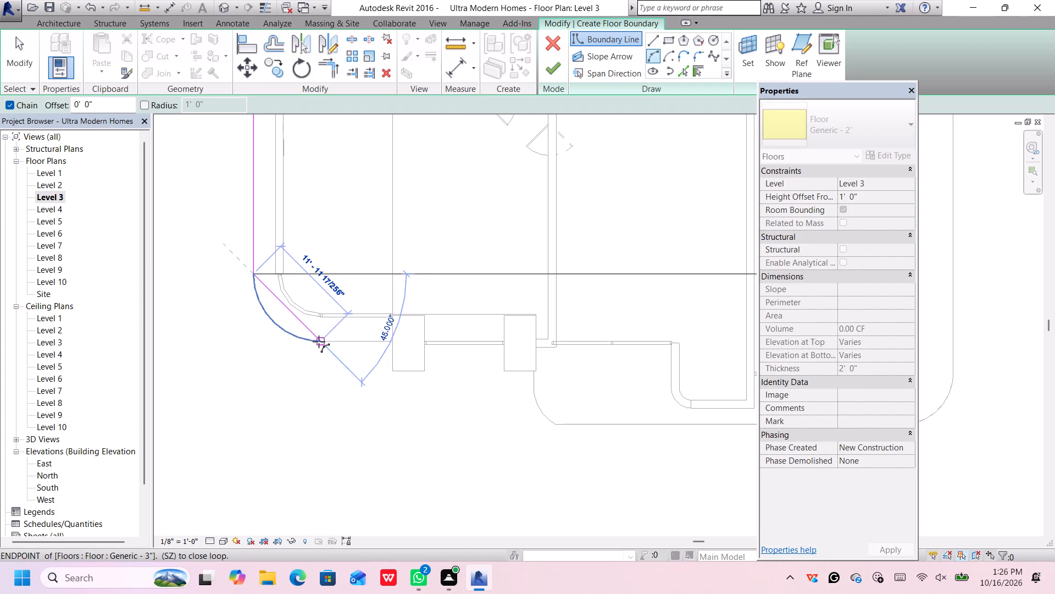
click(319, 340)
click(279, 325)
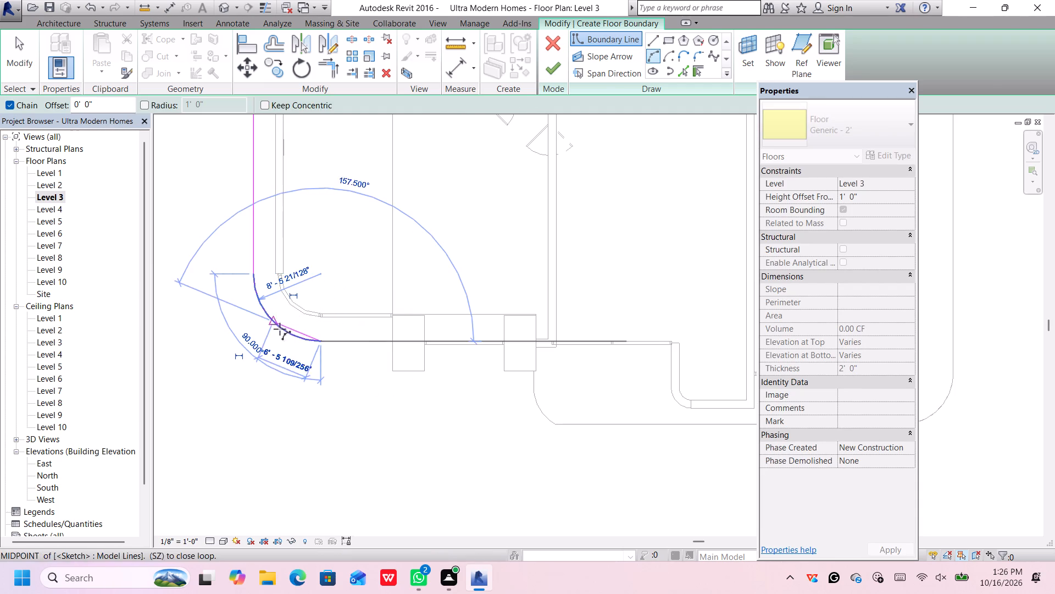
Close the boundary with a 9' south line to the entrance pillar and a straight line north to the back edge.
click(654, 43)
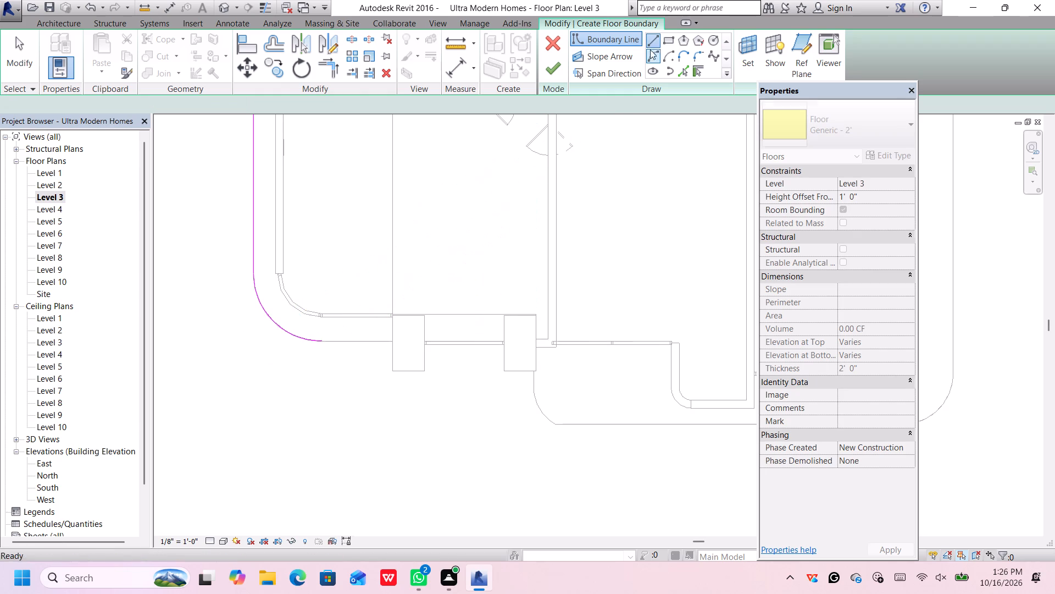
scroll(400, 348, up, 3)
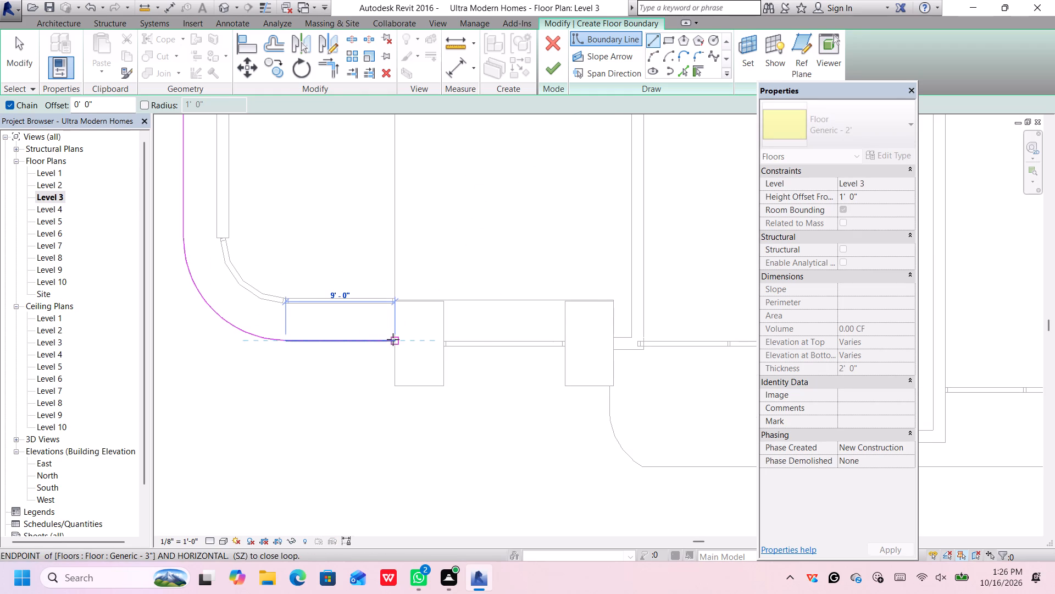
click(396, 339)
scroll(407, 247, down, 7)
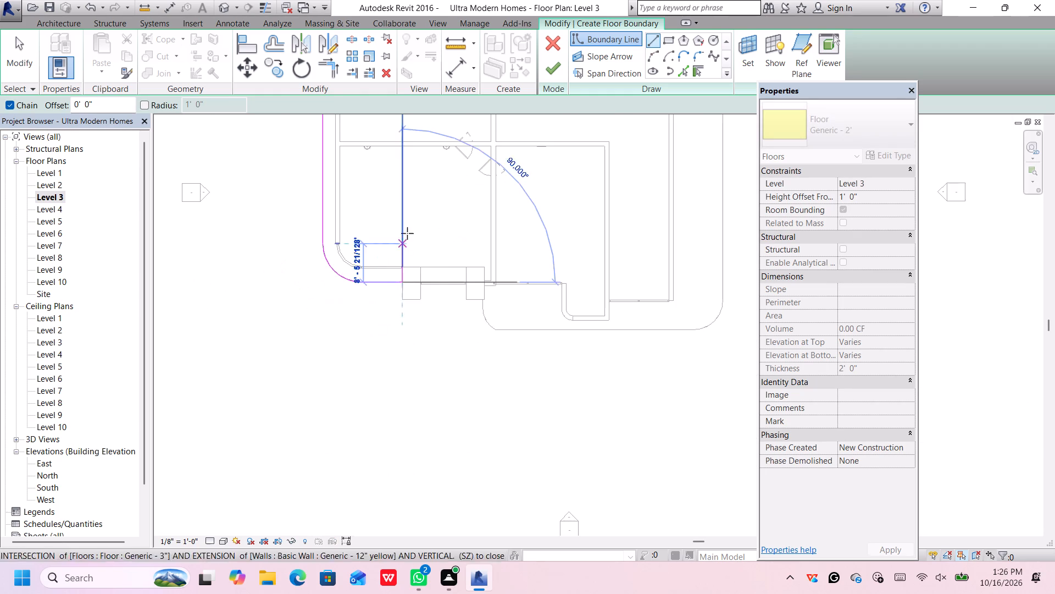
middle_drag(409, 214, 426, 393)
scroll(425, 200, up, 3)
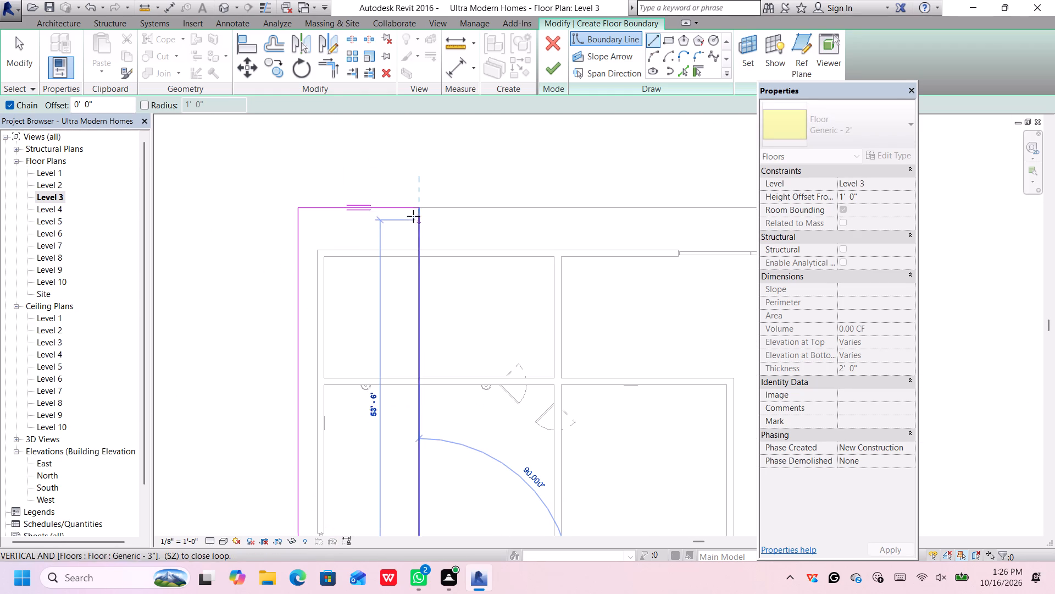
click(418, 208)
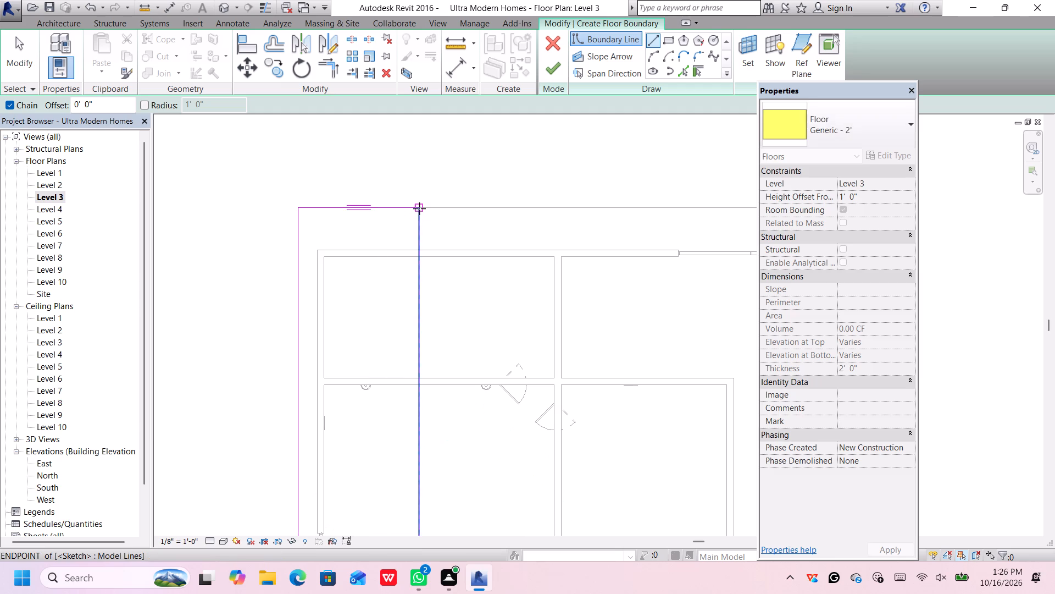
scroll(467, 185, down, 2)
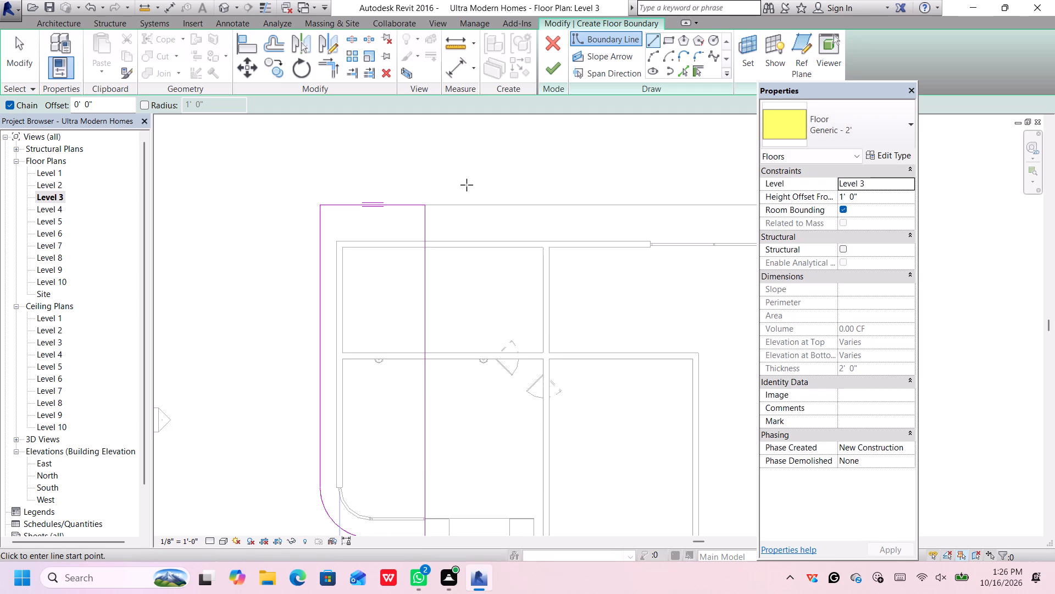
key(space)
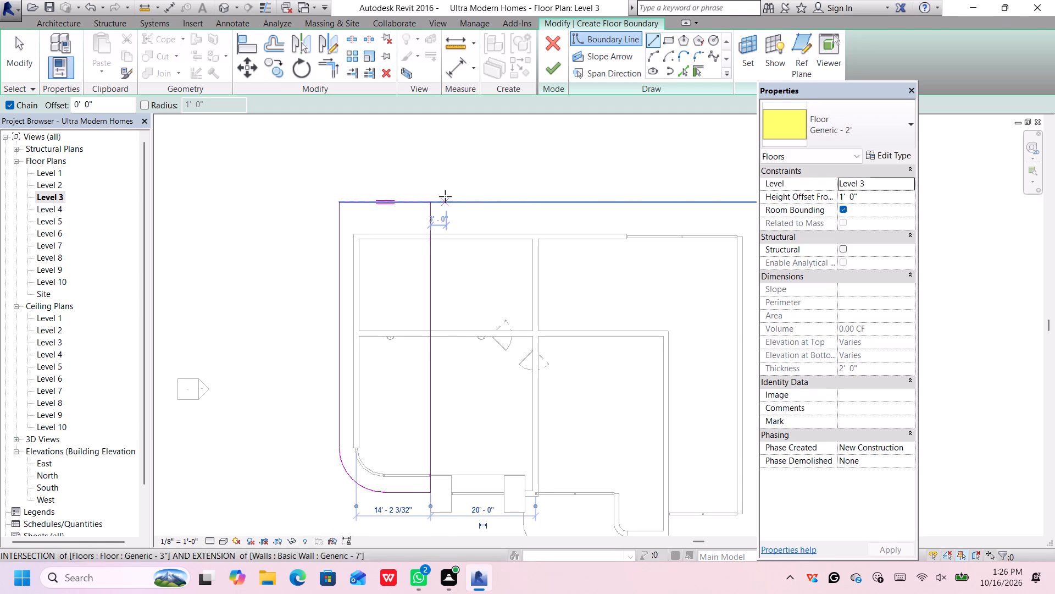
key(Escape)
key(Escape)
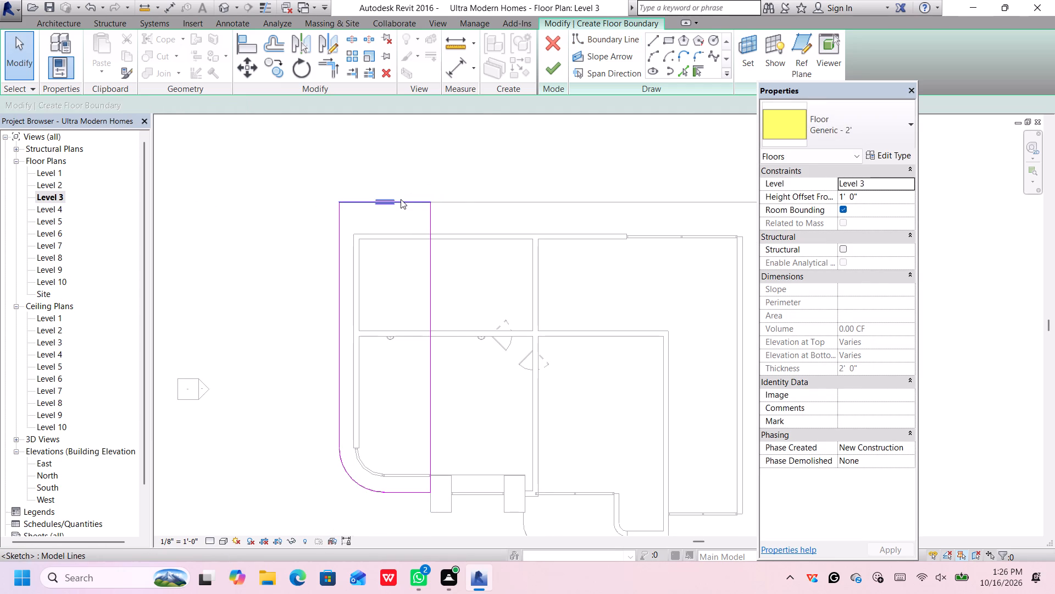
Offset copies of the north line, west line, corner arc and south line 4" inward from the boundary.
click(401, 199)
scroll(406, 196, up, 10)
scroll(460, 183, down, 1)
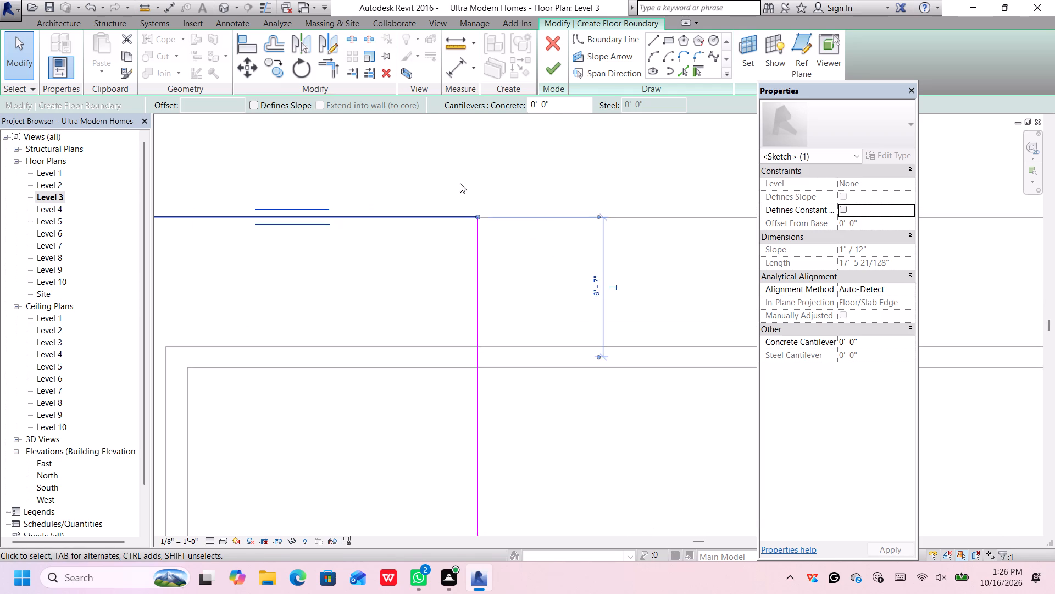
scroll(460, 183, down, 2)
click(269, 46)
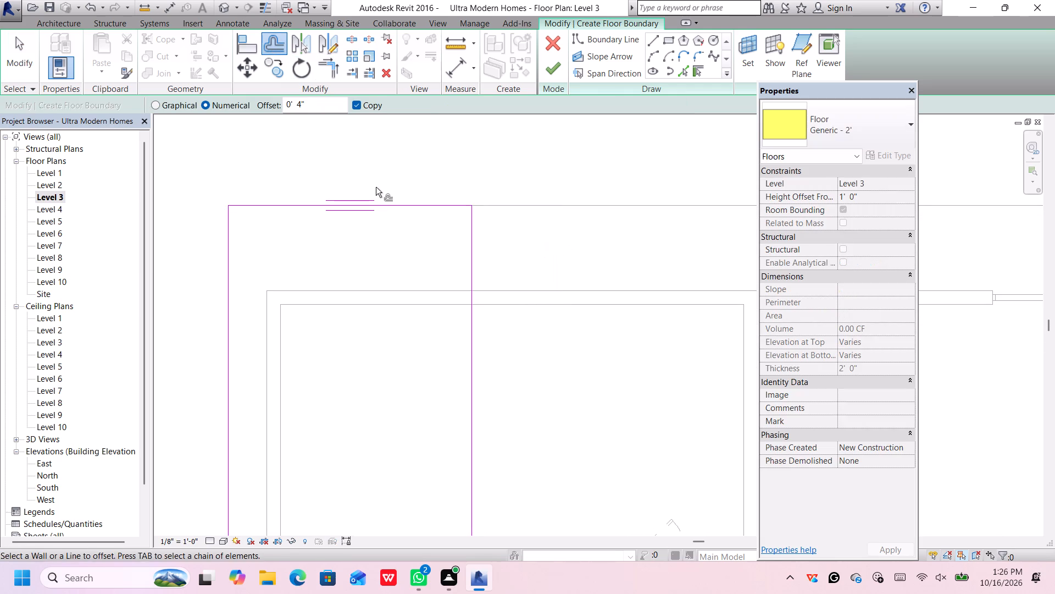
click(393, 208)
click(228, 266)
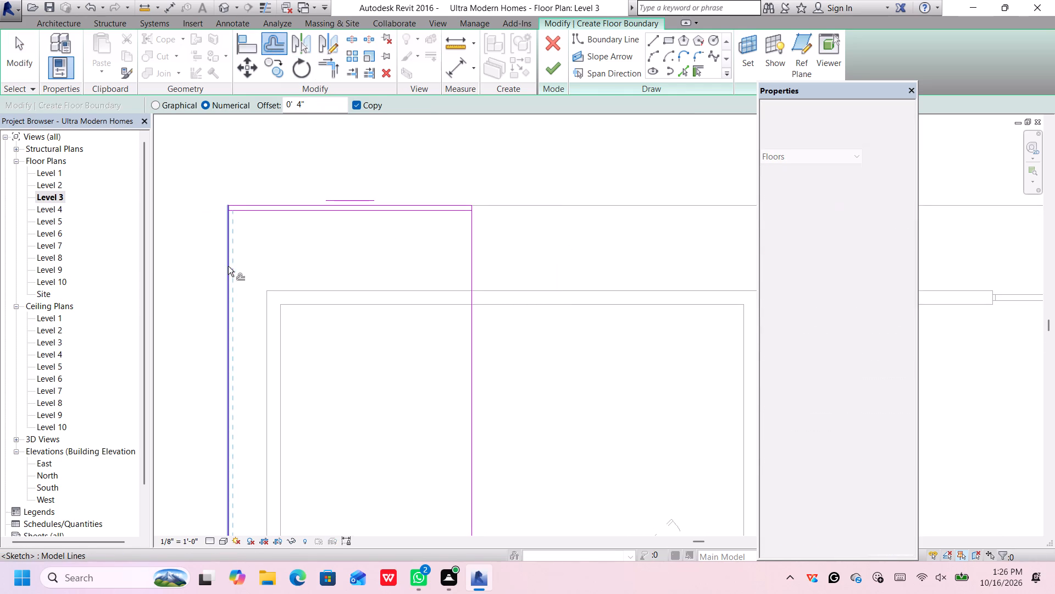
scroll(295, 252, down, 6)
middle_drag(351, 316, 361, 239)
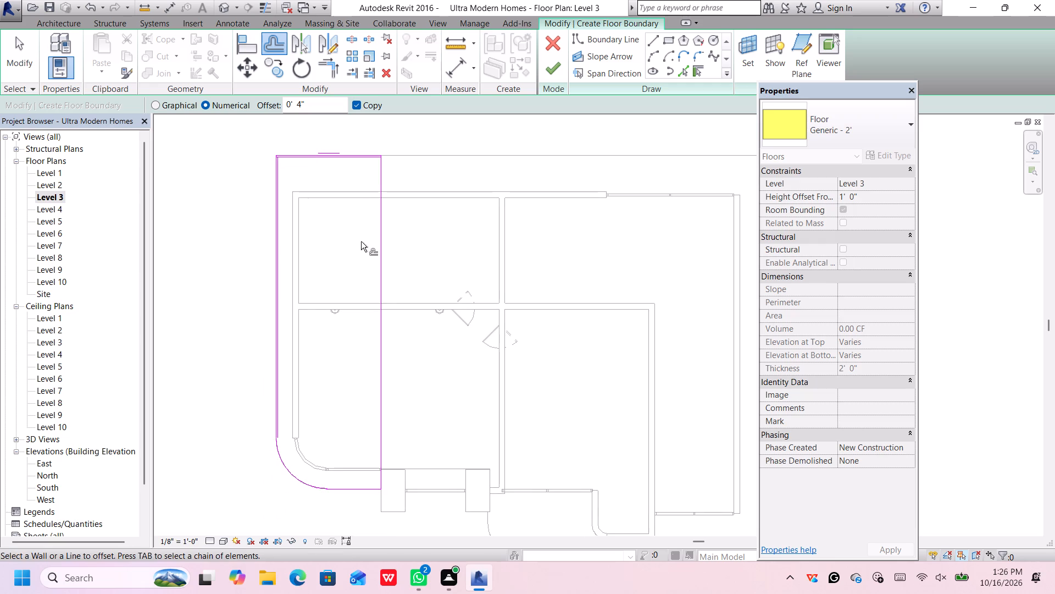
click(296, 473)
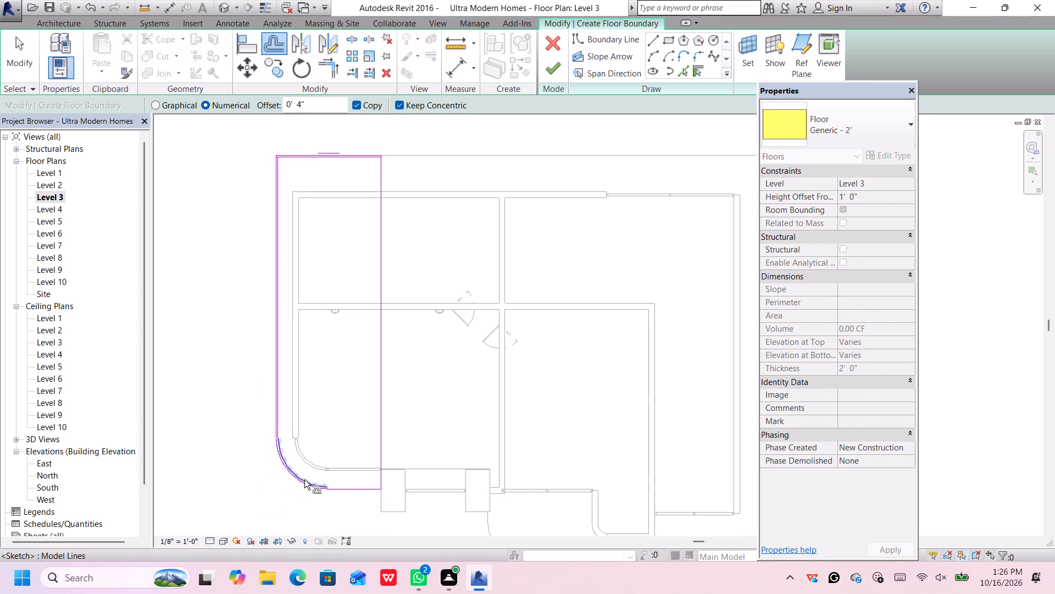
click(335, 488)
scroll(360, 470, up, 1)
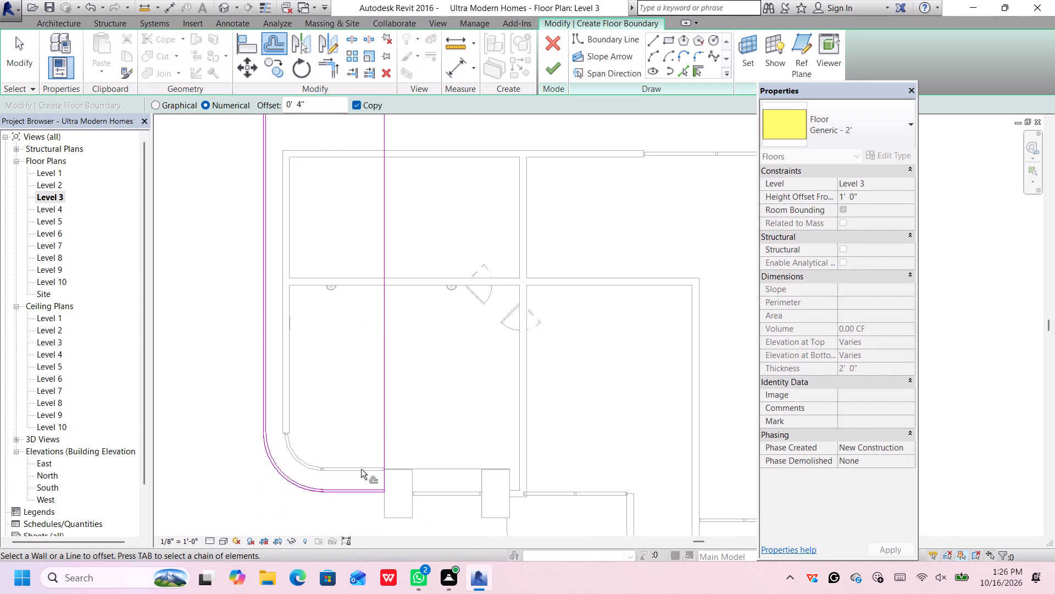
scroll(361, 469, up, 2)
key(space)
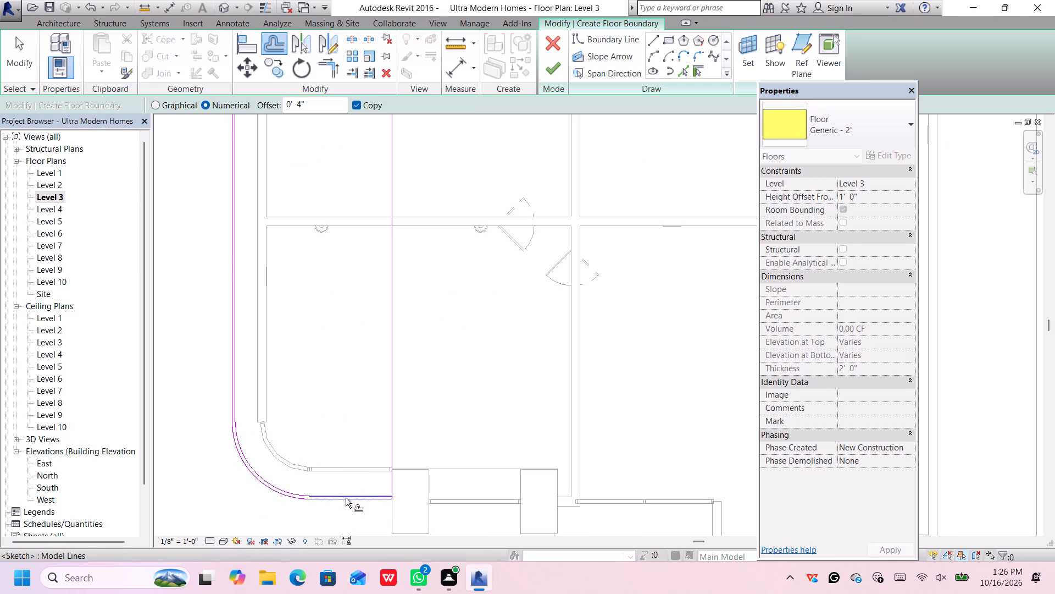
Delete the outer south line, corner arc, west line and north line, keeping only their 4" inset copies.
key(Escape)
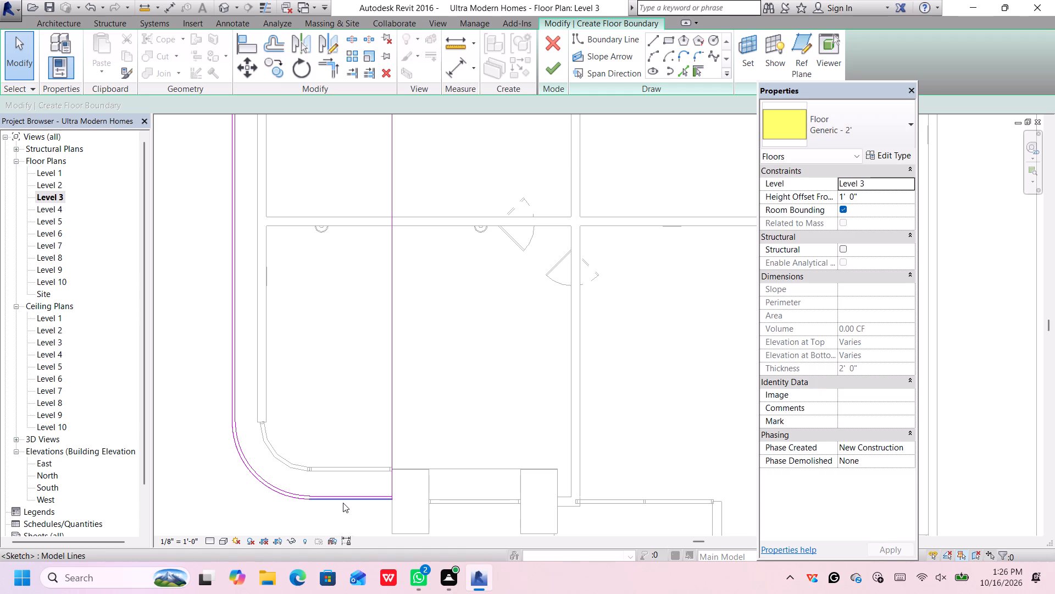
click(345, 501)
key(Delete)
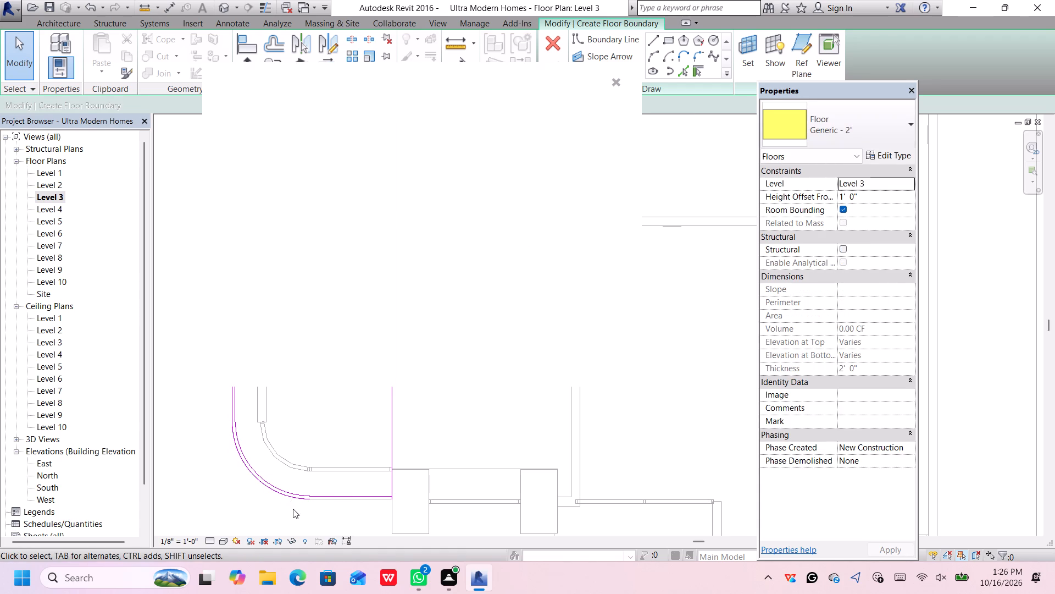
click(615, 79)
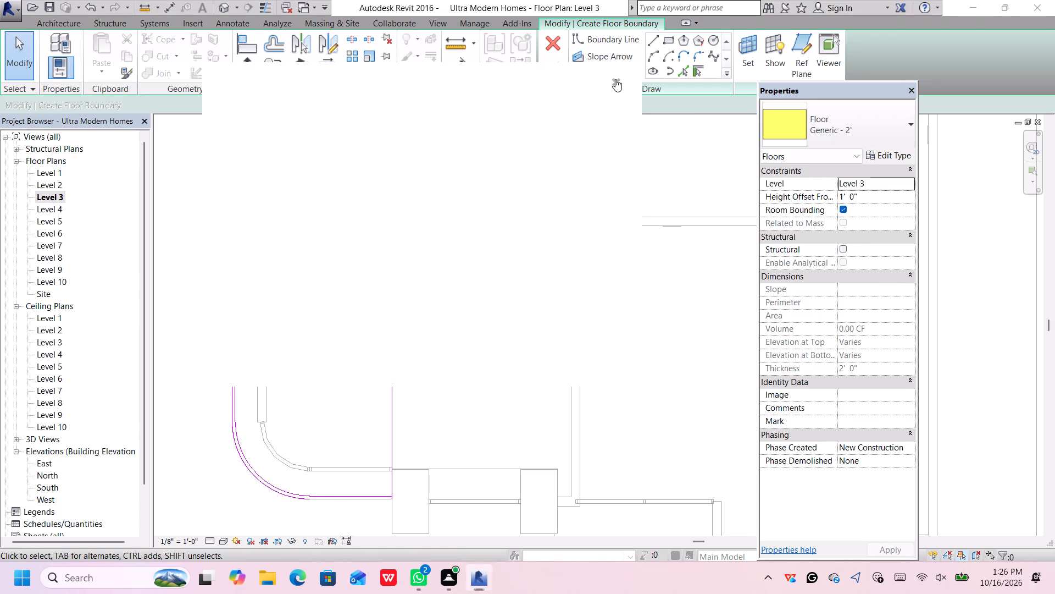
scroll(260, 485, up, 3)
click(266, 488)
key(Delete)
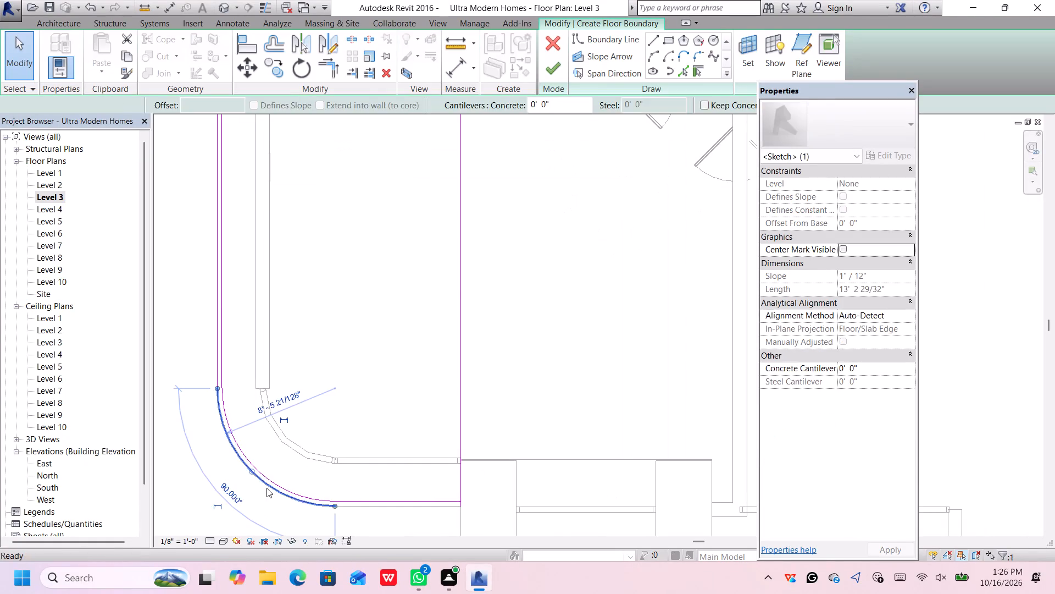
click(213, 365)
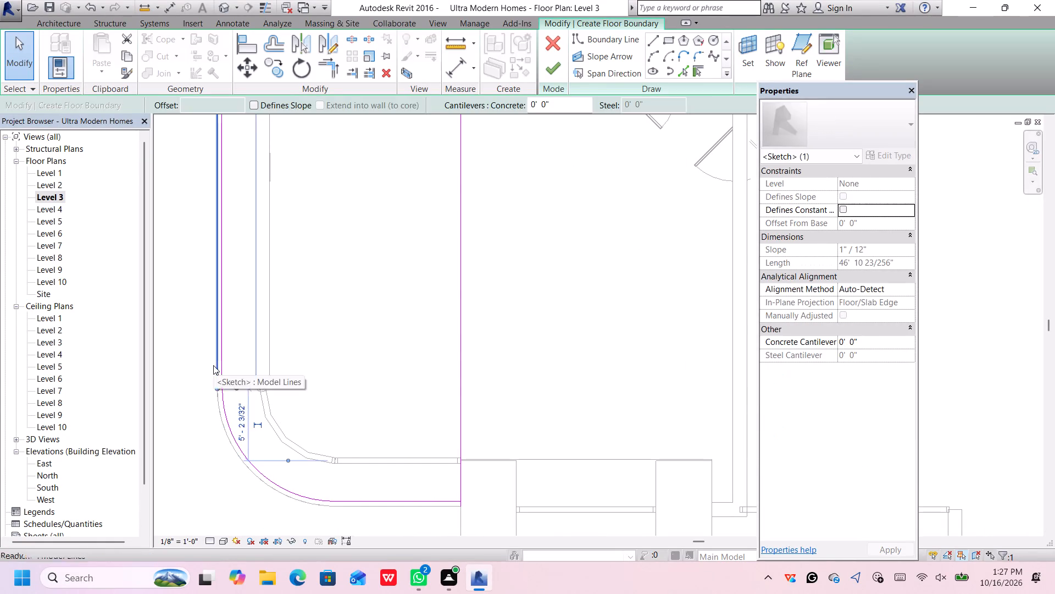
key(Delete)
scroll(236, 332, down, 6)
scroll(278, 278, down, 4)
scroll(288, 167, up, 4)
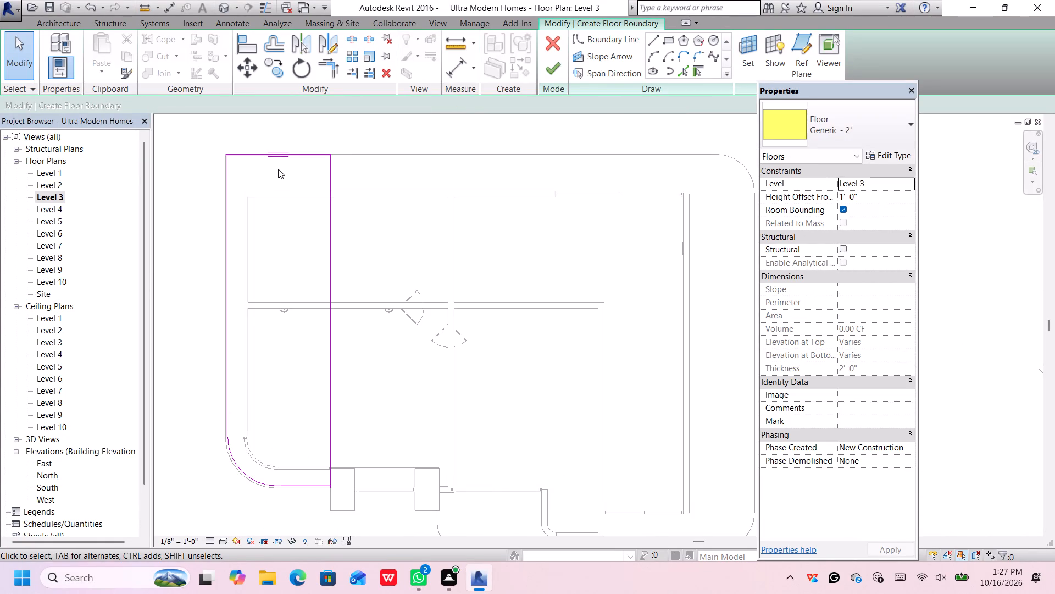
middle_drag(280, 167, 296, 246)
scroll(293, 250, up, 5)
scroll(255, 224, up, 4)
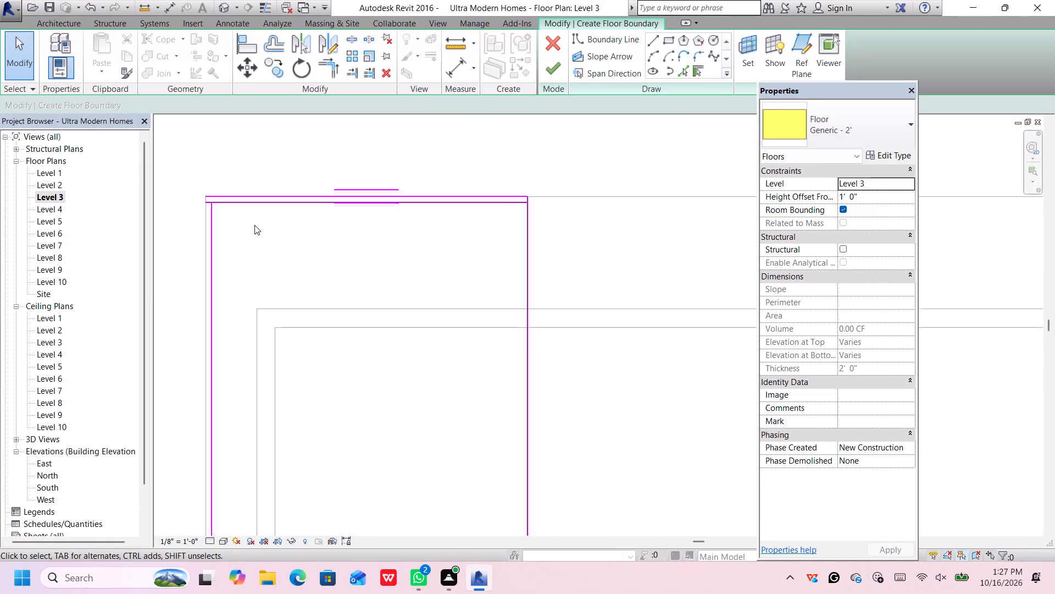
click(256, 190)
key(Delete)
Shorten the inset north line at its west end to meet the inset west line, making it about 17' 1" long.
scroll(226, 202, up, 5)
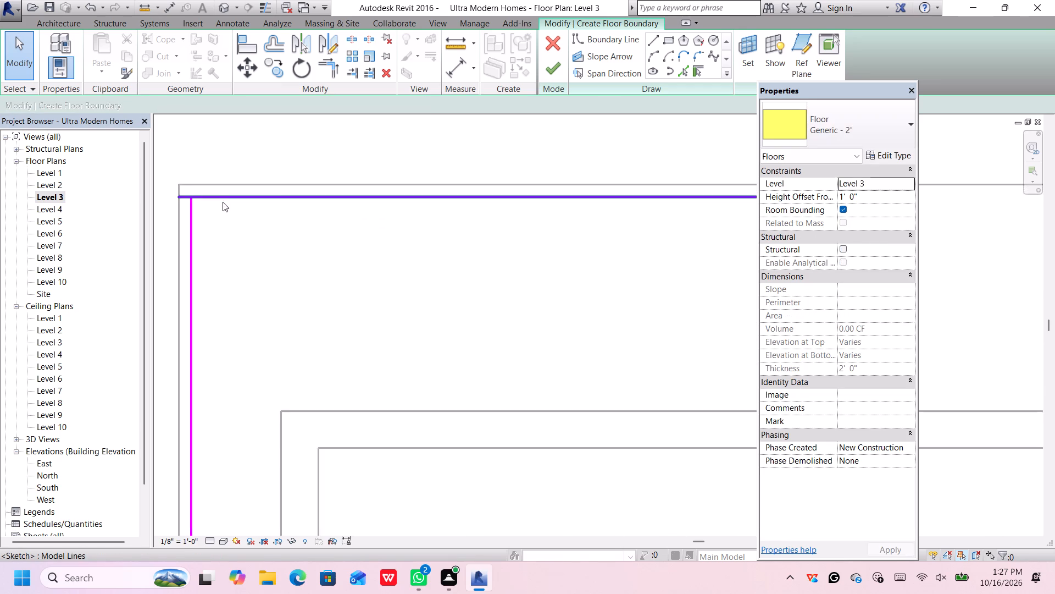
scroll(200, 197, up, 1)
click(171, 195)
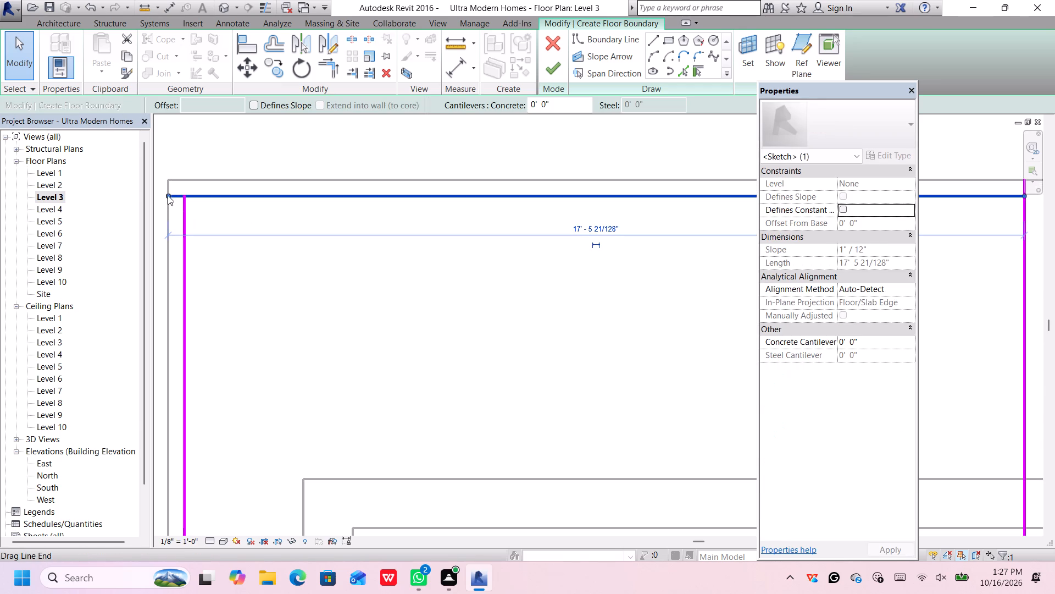
drag(168, 195, 183, 196)
scroll(189, 206, down, 11)
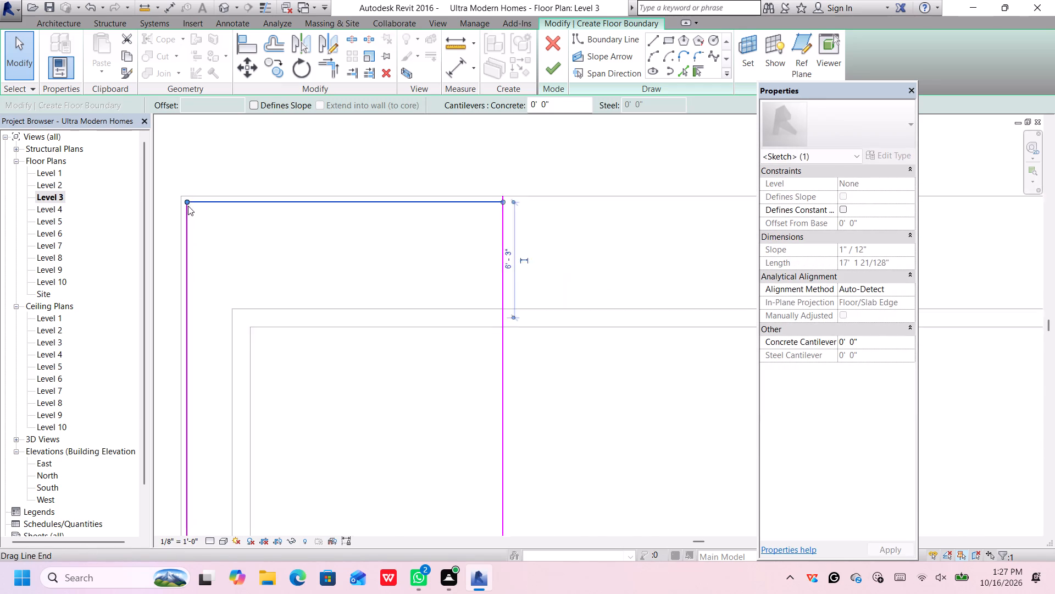
Shorten the east boundary line at both ends to the inset north and south lines, about 54' 7" long, and finish the floor.
scroll(188, 206, down, 1)
scroll(372, 211, up, 13)
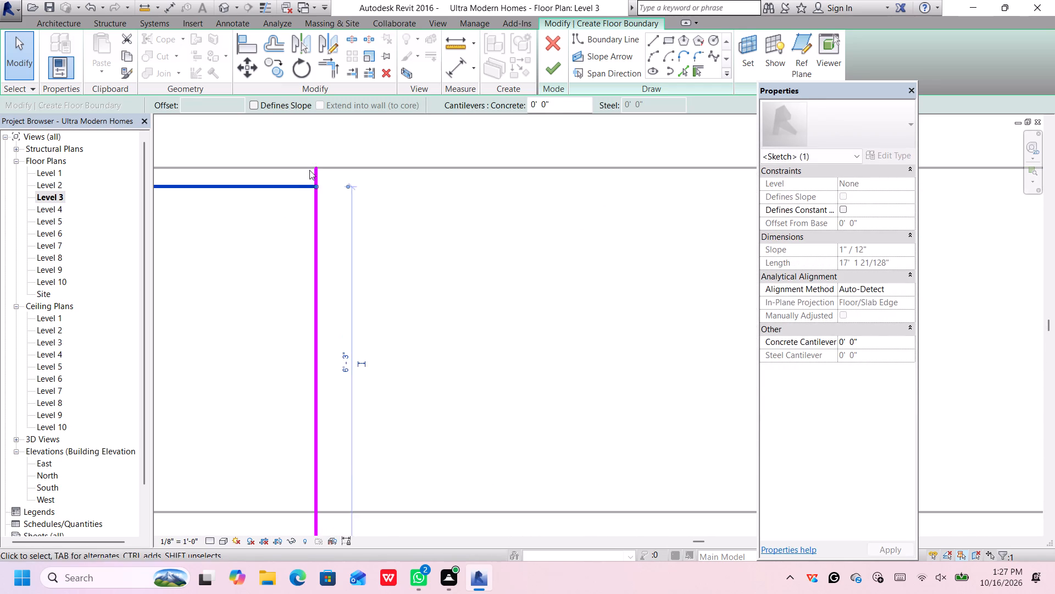
scroll(309, 169, up, 5)
click(319, 181)
drag(321, 164, 327, 190)
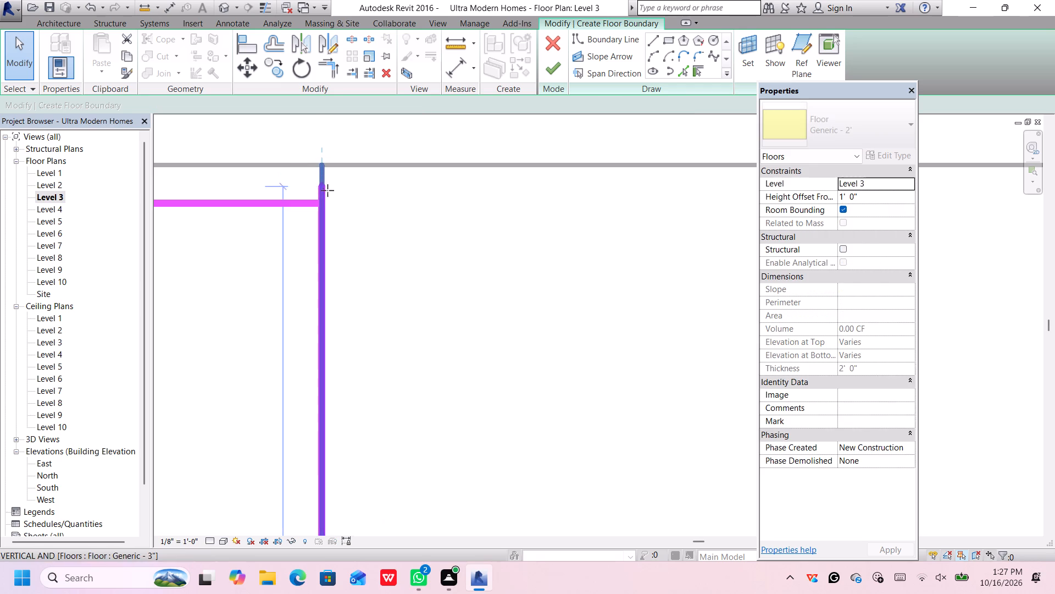
drag(327, 190, 329, 205)
scroll(329, 205, down, 20)
scroll(329, 205, down, 2)
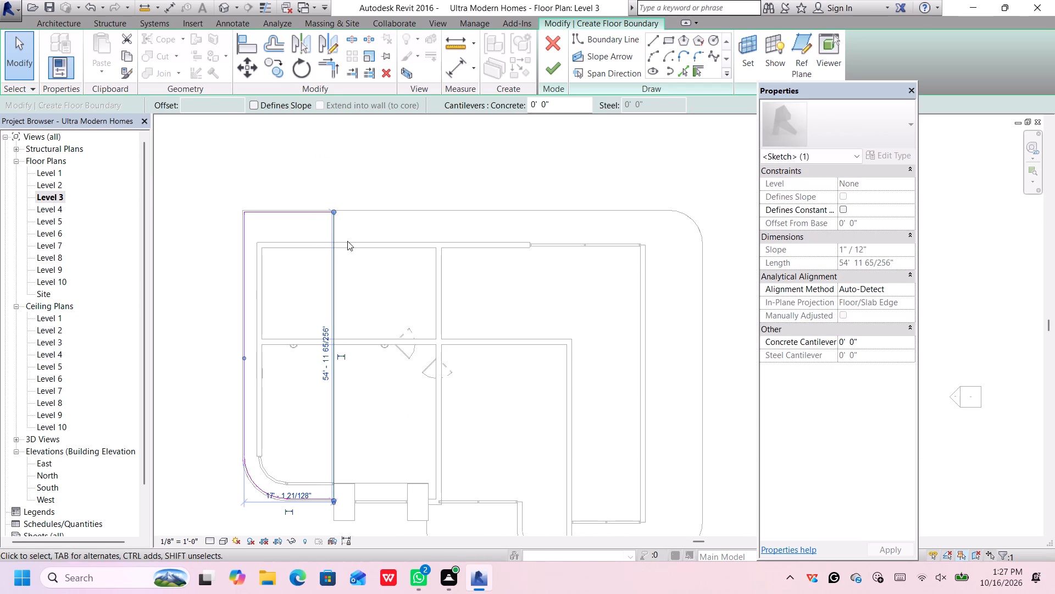
middle_drag(367, 433, 380, 350)
scroll(350, 450, up, 5)
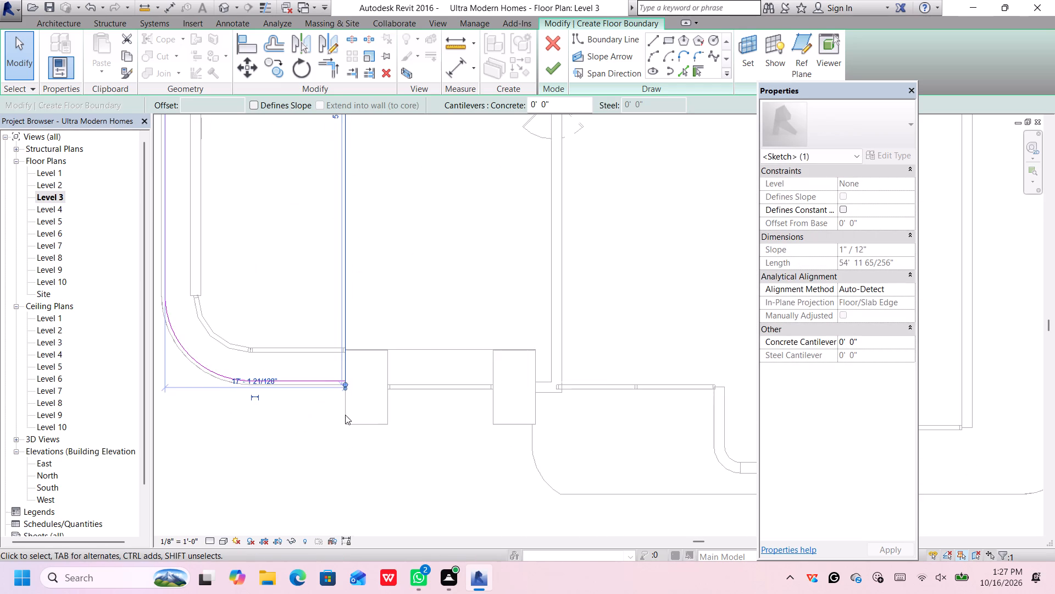
scroll(341, 409, up, 19)
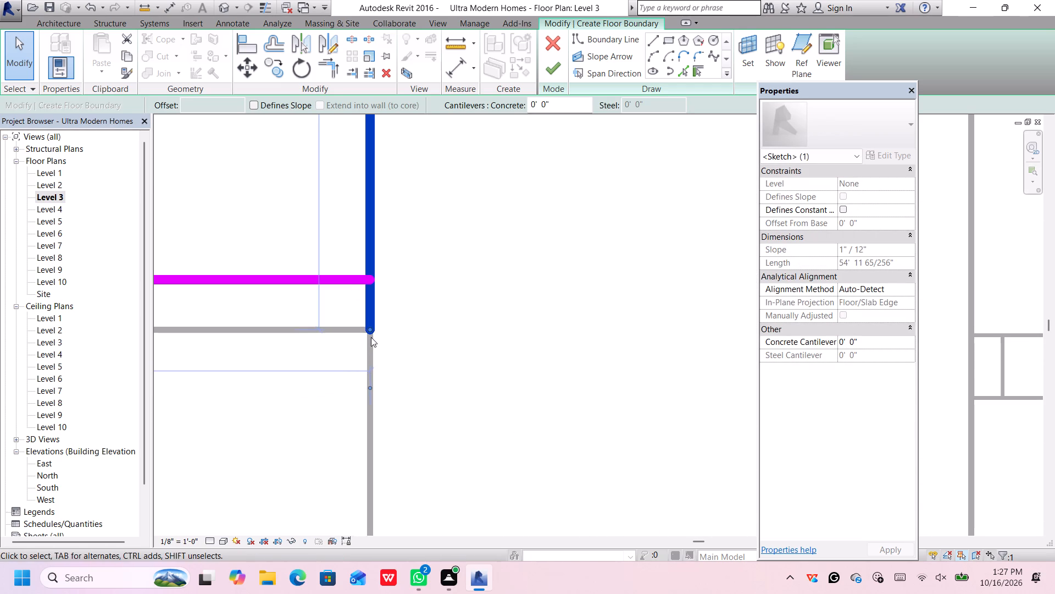
drag(371, 332, 367, 280)
scroll(377, 312, down, 6)
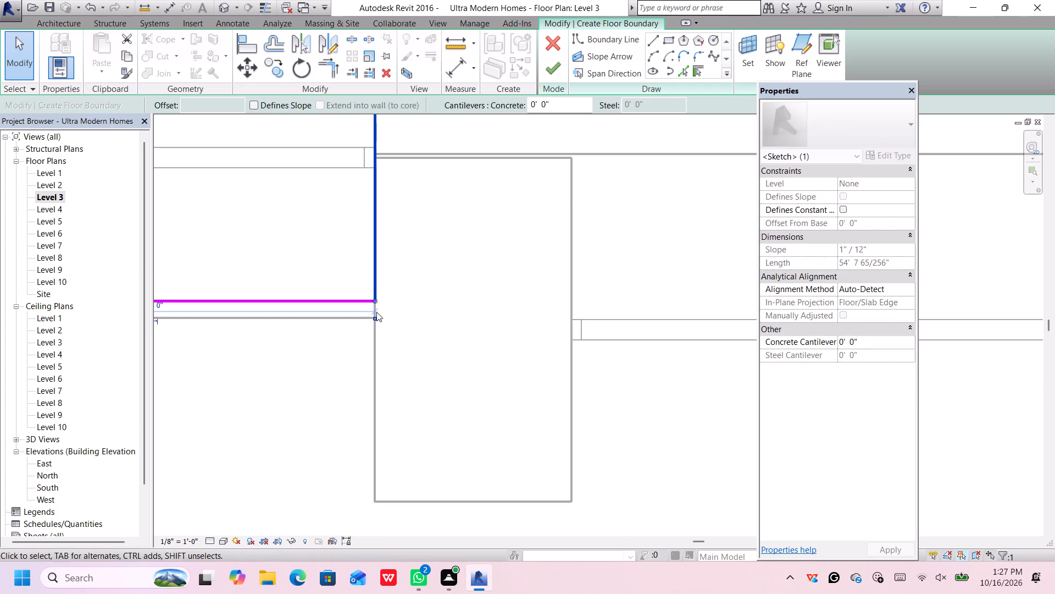
scroll(376, 312, down, 16)
scroll(385, 306, down, 6)
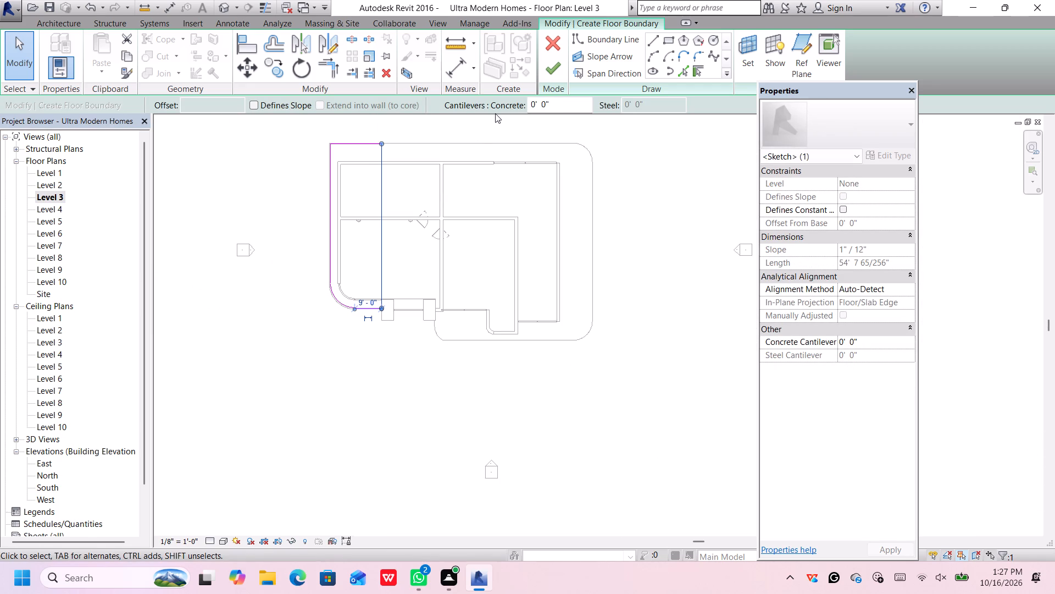
click(552, 70)
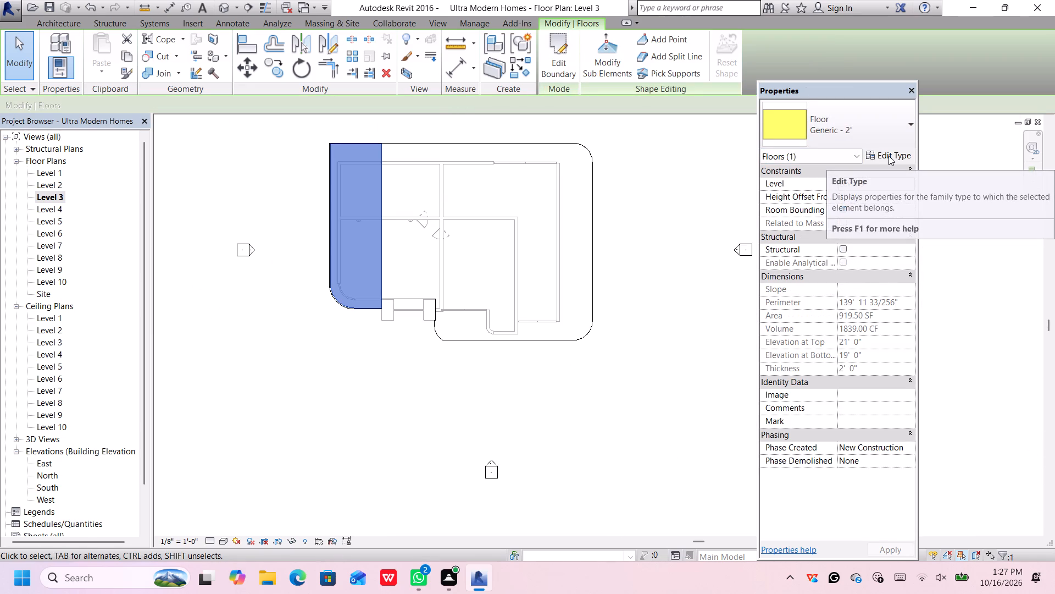
In the 3D view, reassign the Generic - 2' strip floor to Level 2 with a height offset of 9' 0".
click(221, 9)
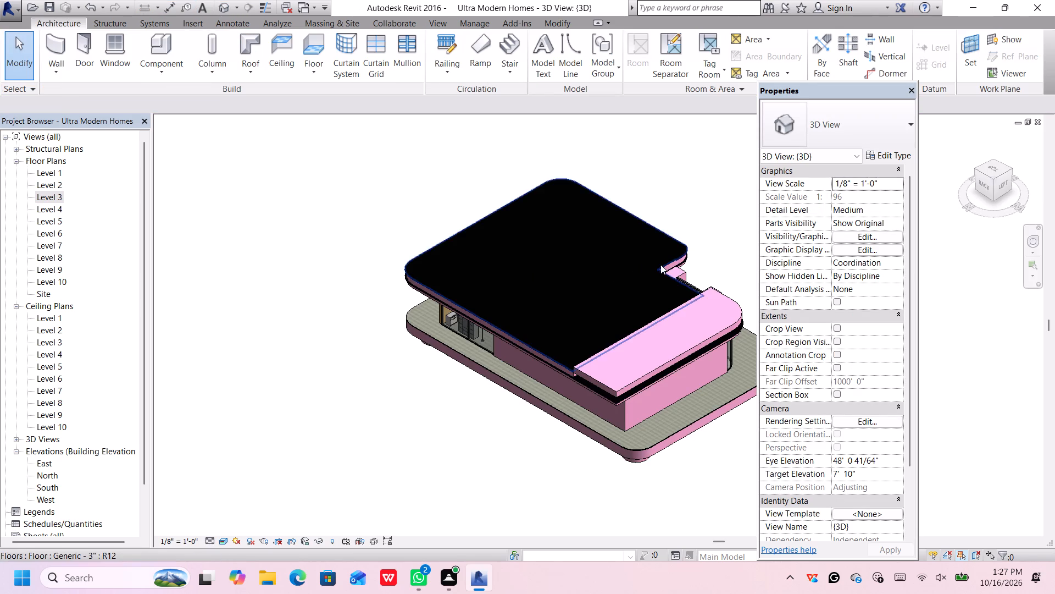
click(990, 179)
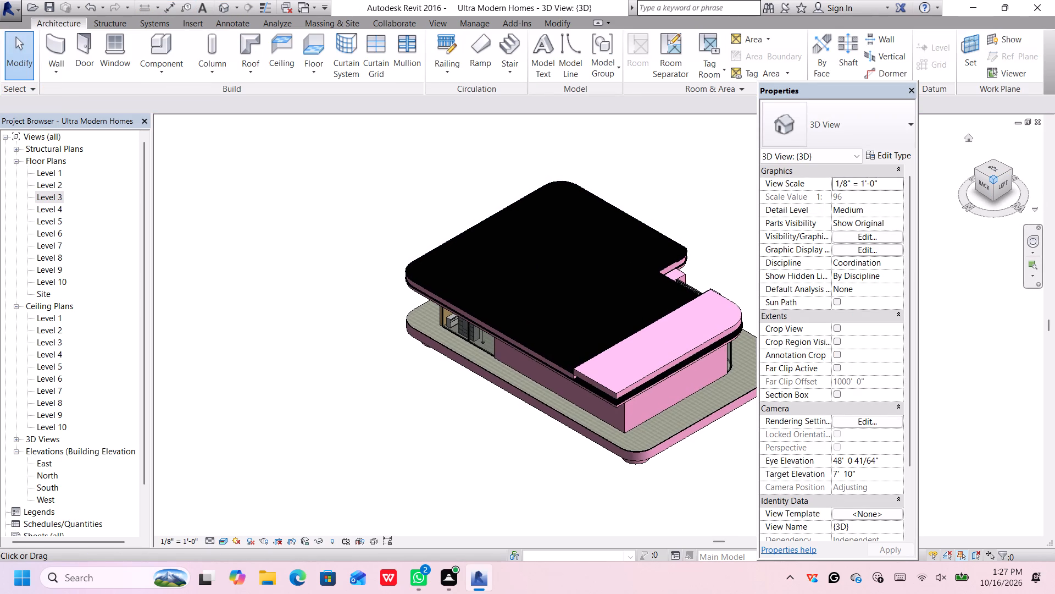
click(993, 179)
click(1002, 175)
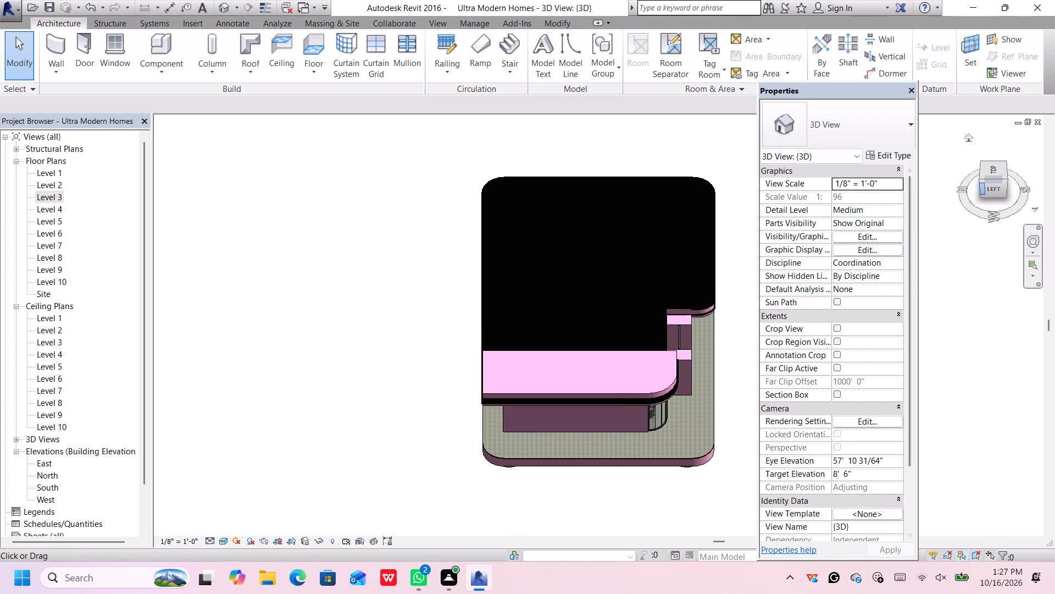
click(1007, 180)
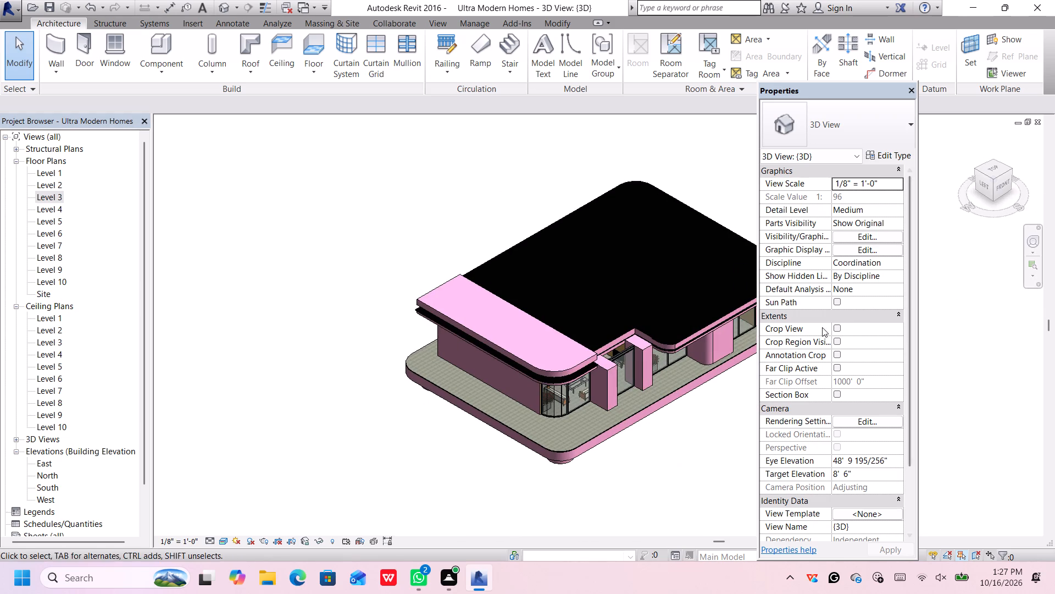
scroll(545, 340, up, 4)
scroll(598, 416, up, 4)
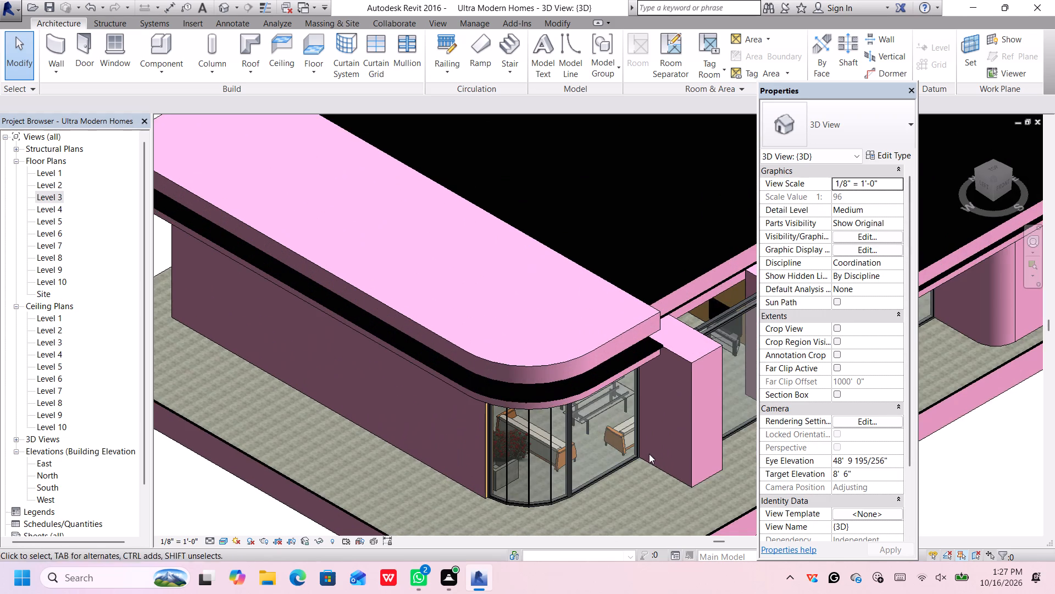
middle_drag(648, 453, 620, 379)
drag(603, 256, 598, 252)
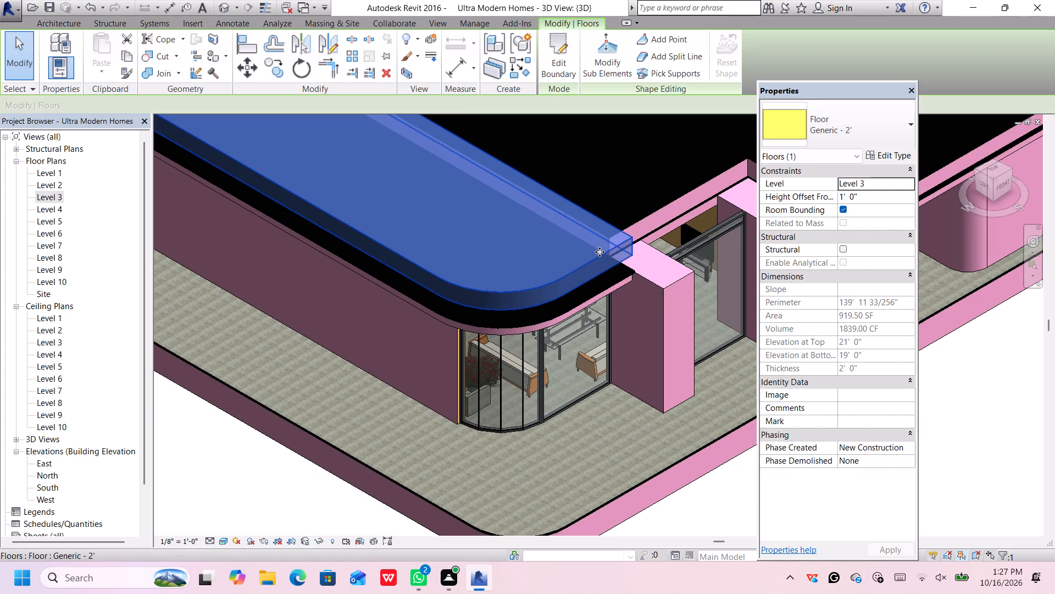
click(909, 184)
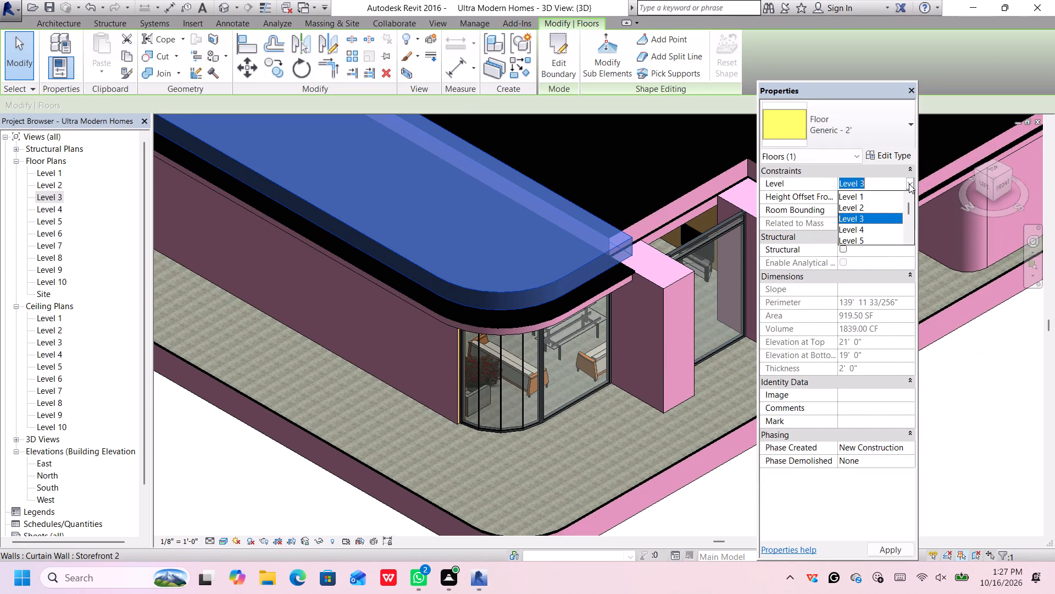
click(880, 207)
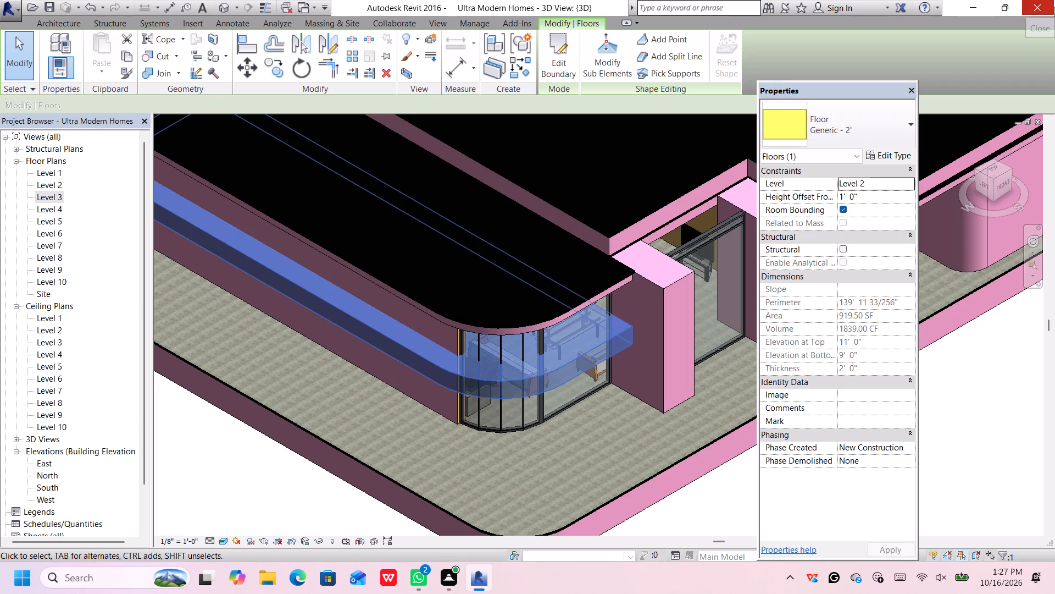
click(864, 196)
key(BackSpace)
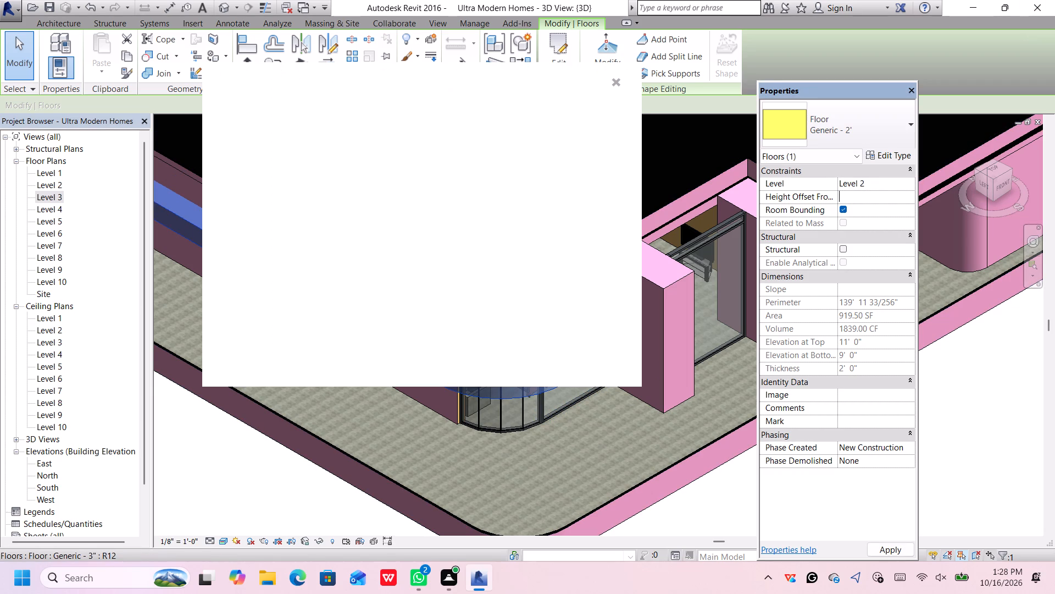
key(9)
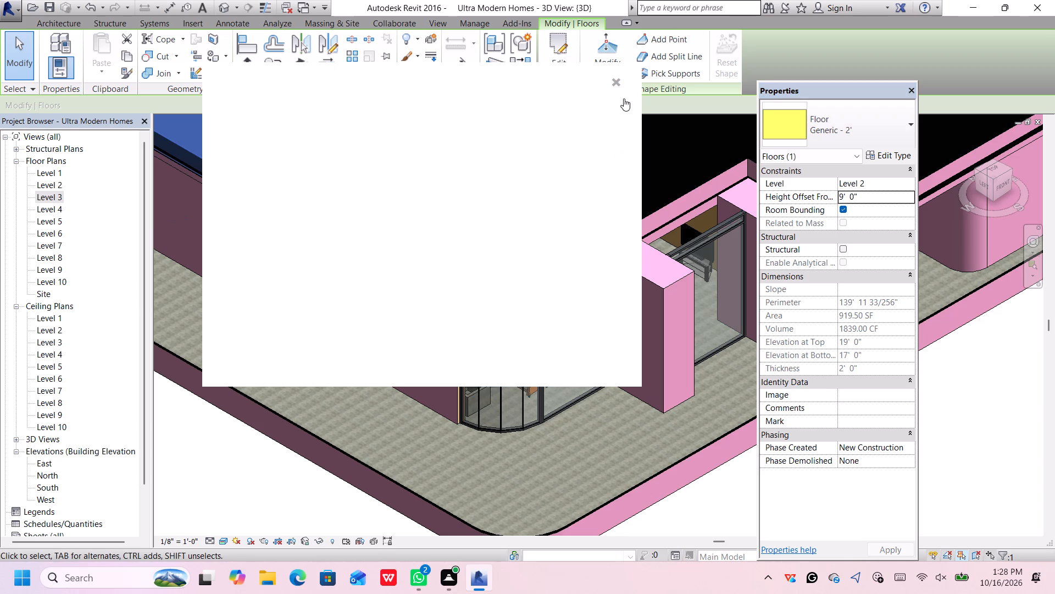
click(616, 87)
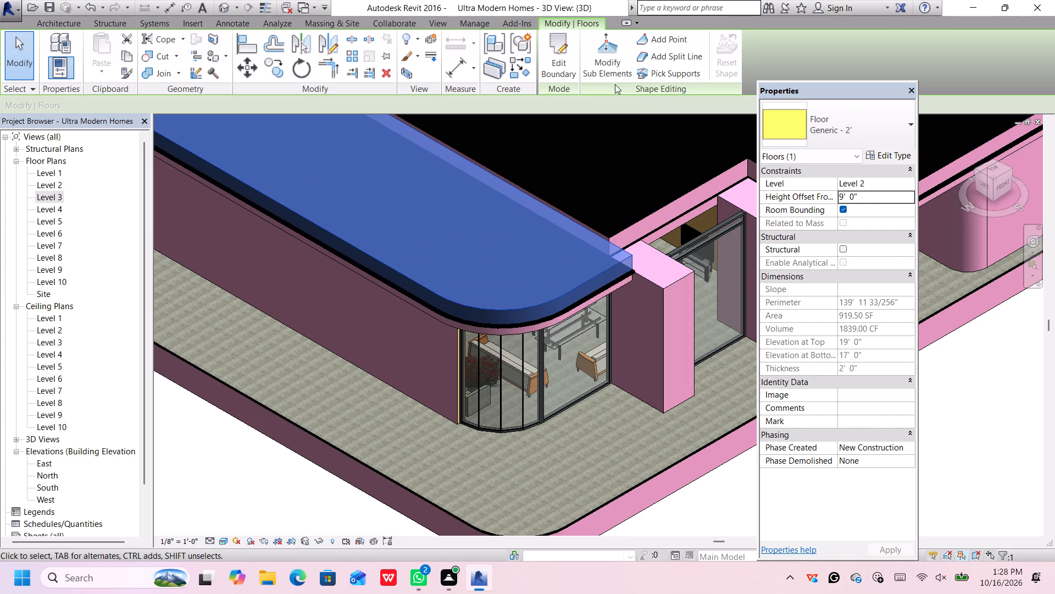
Set the strip floor's height offset from Level 2 to 9' 2".
scroll(558, 340, up, 4)
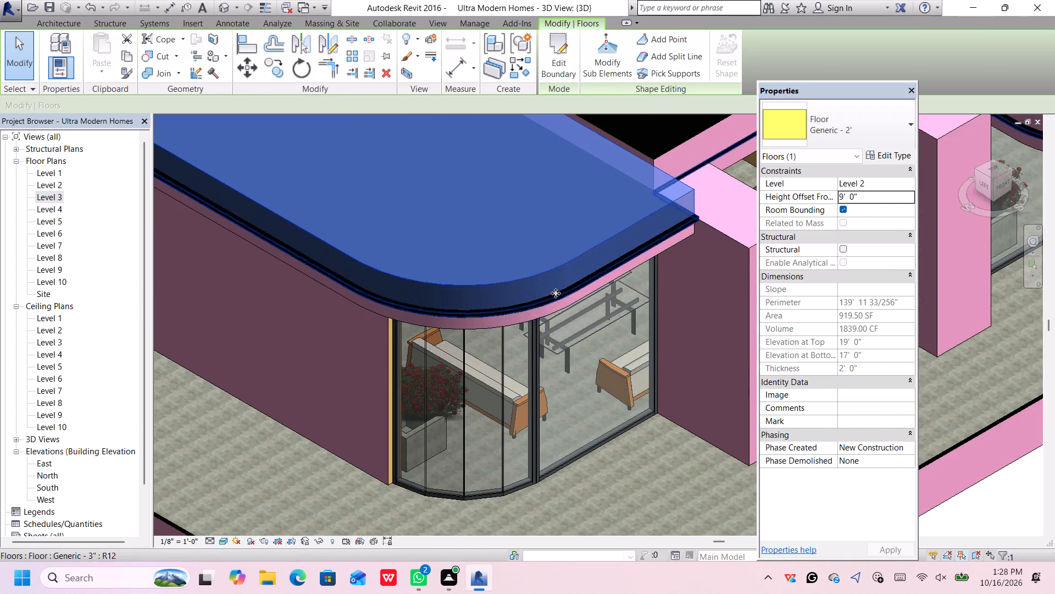
scroll(562, 290, up, 1)
scroll(433, 307, up, 1)
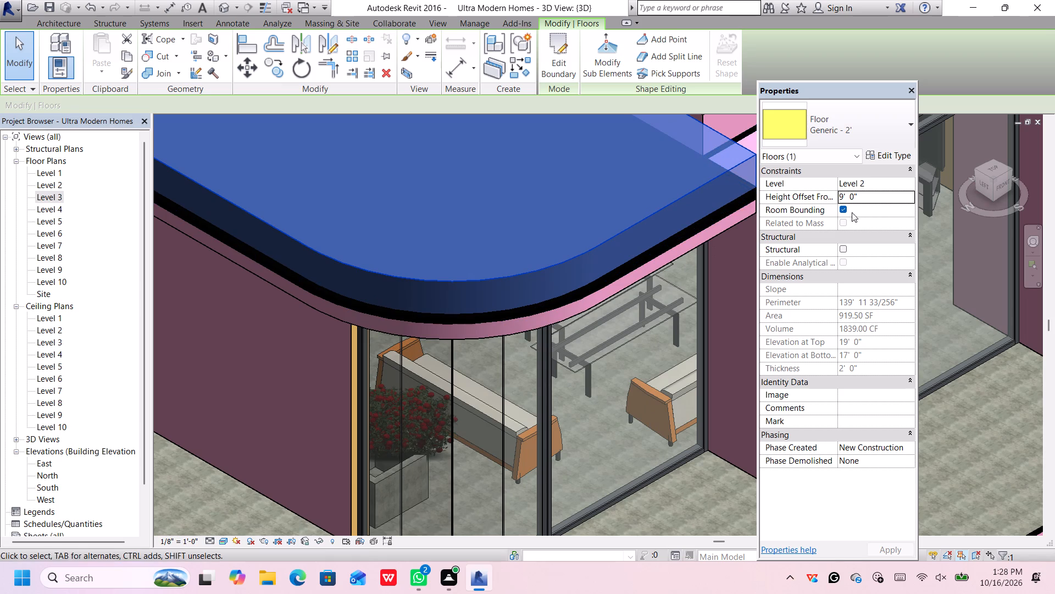
scroll(677, 245, up, 6)
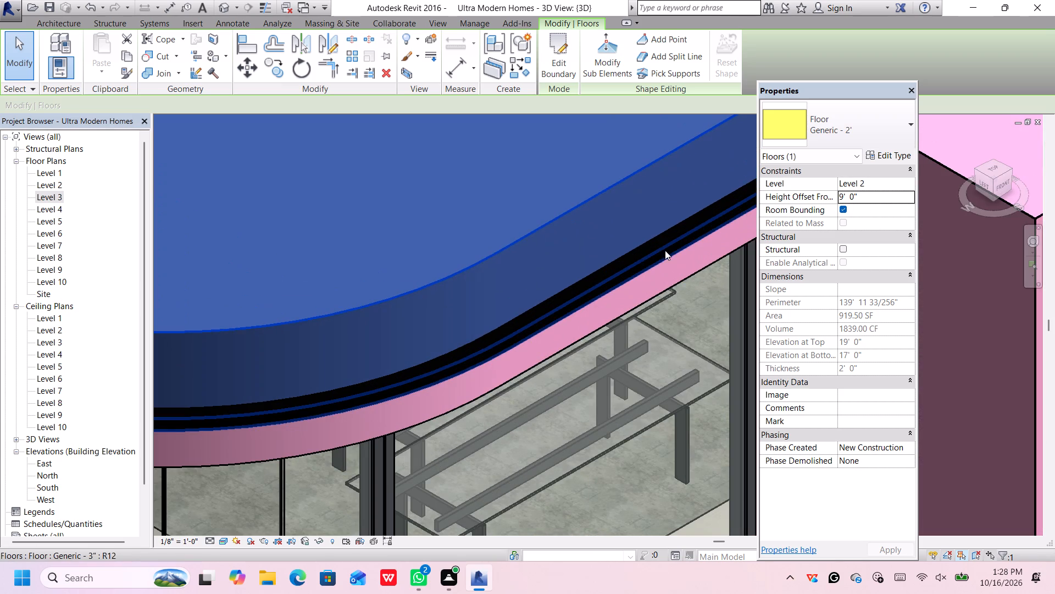
click(856, 197)
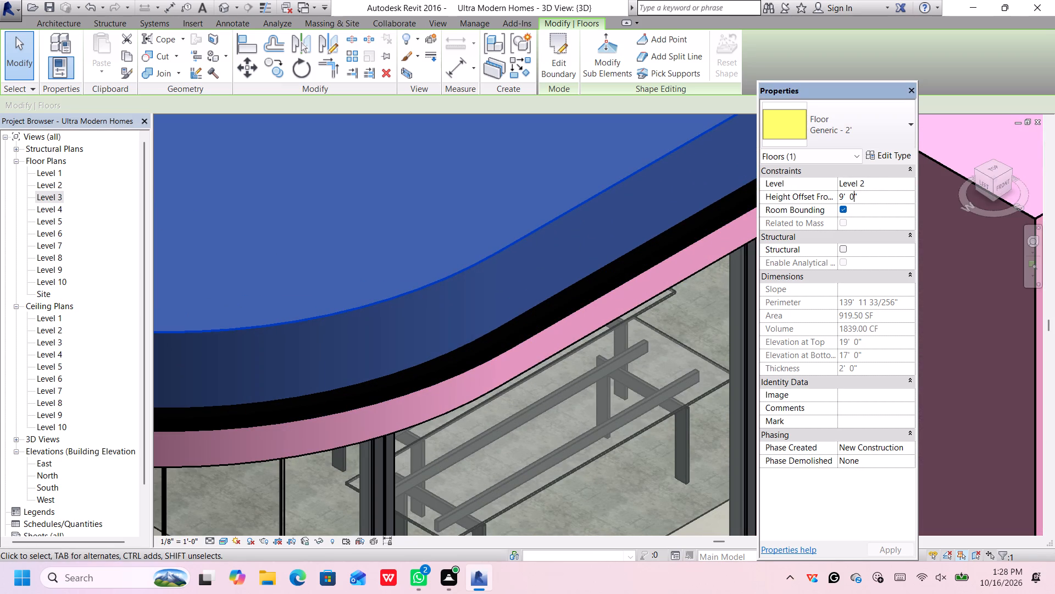
key(BackSpace)
key(2)
key(Return)
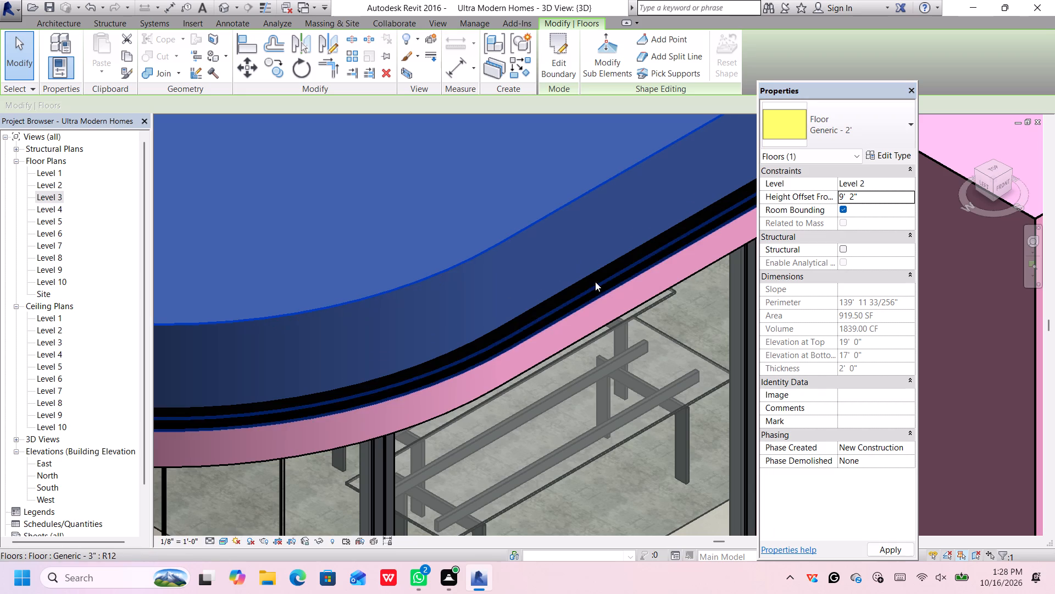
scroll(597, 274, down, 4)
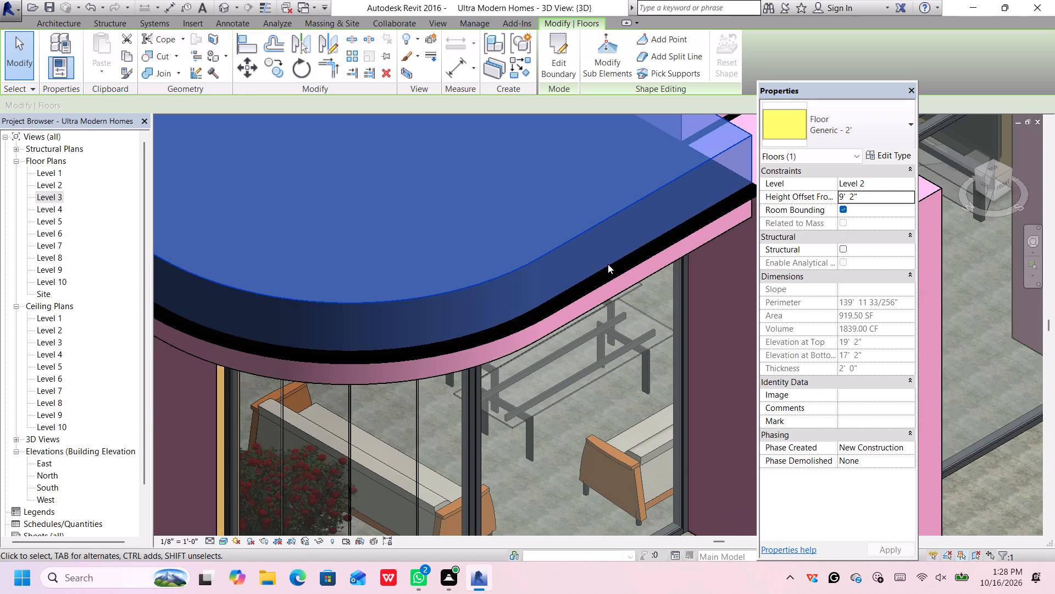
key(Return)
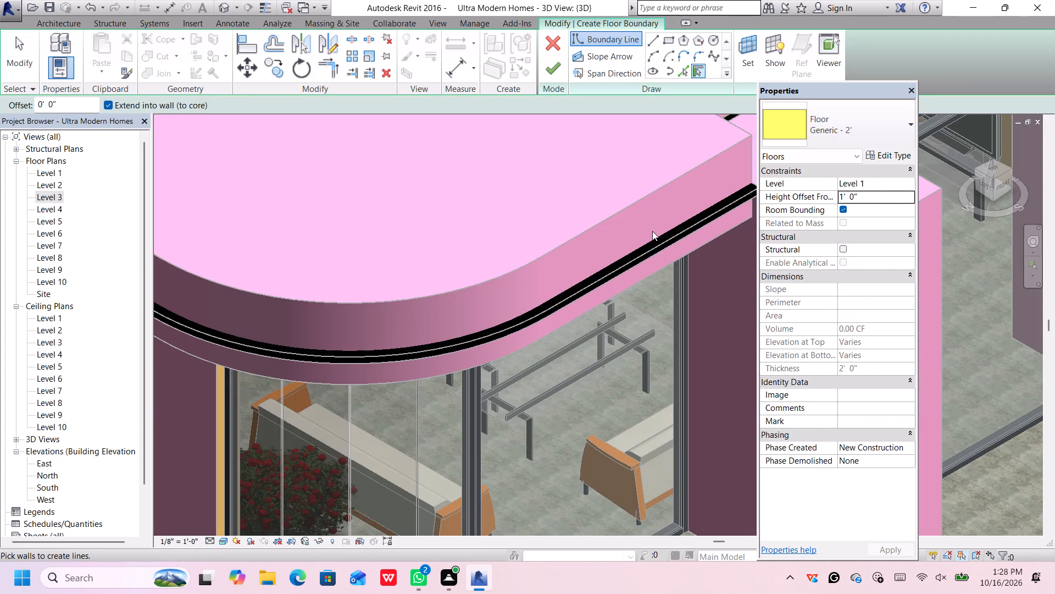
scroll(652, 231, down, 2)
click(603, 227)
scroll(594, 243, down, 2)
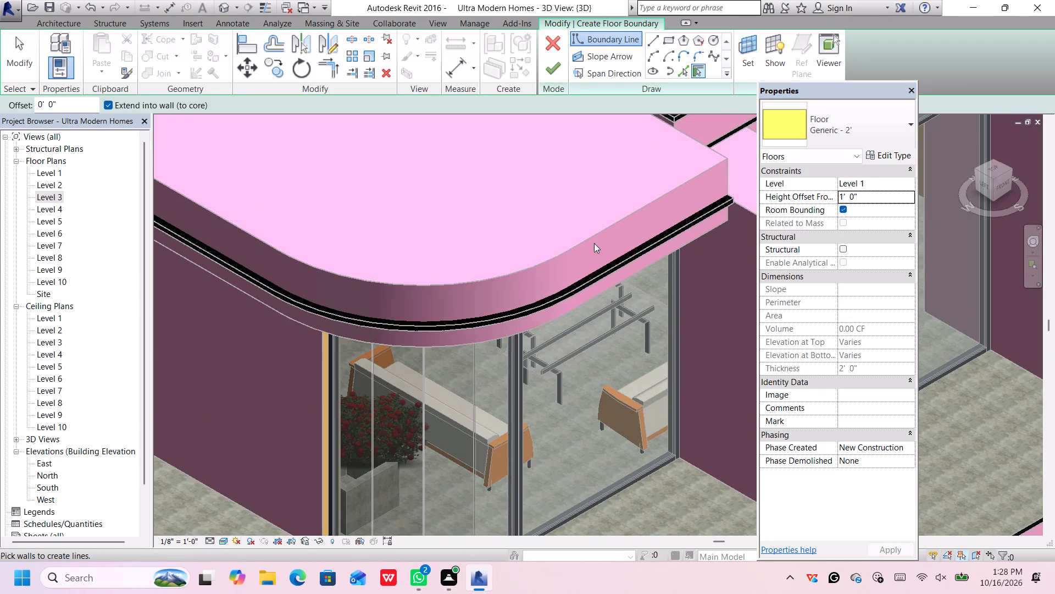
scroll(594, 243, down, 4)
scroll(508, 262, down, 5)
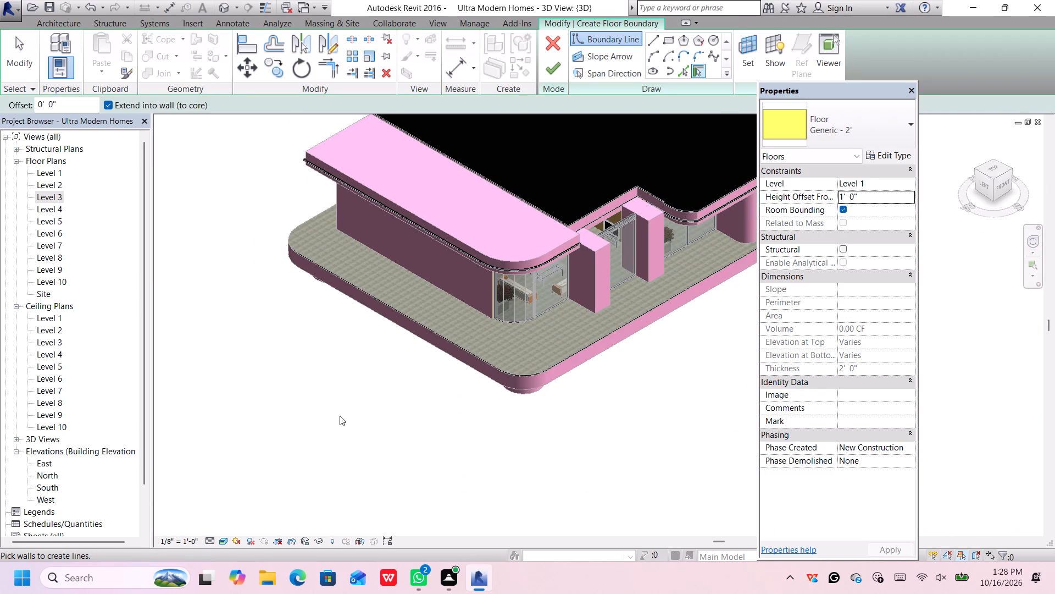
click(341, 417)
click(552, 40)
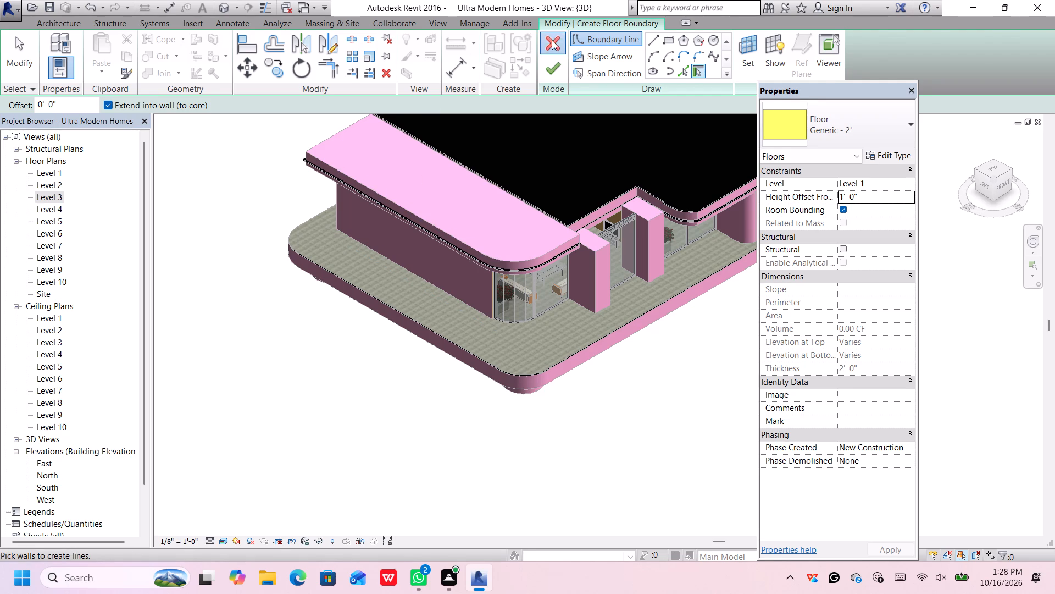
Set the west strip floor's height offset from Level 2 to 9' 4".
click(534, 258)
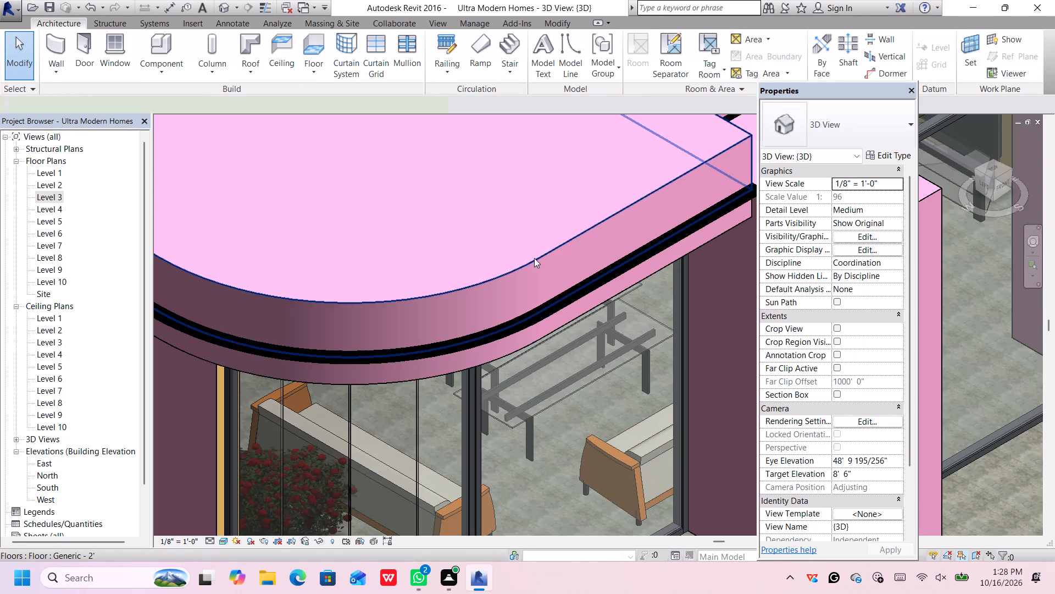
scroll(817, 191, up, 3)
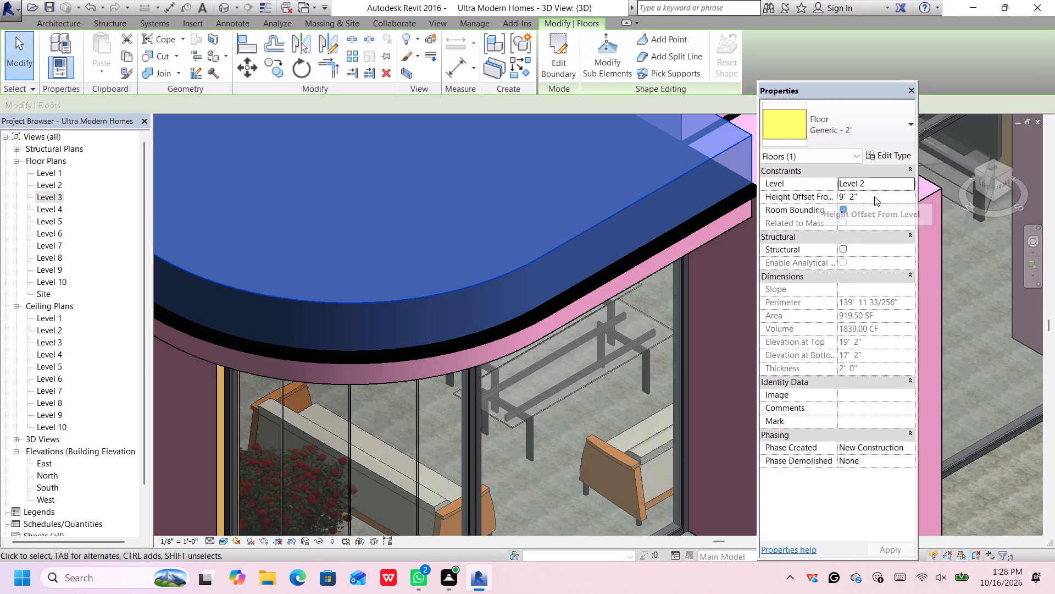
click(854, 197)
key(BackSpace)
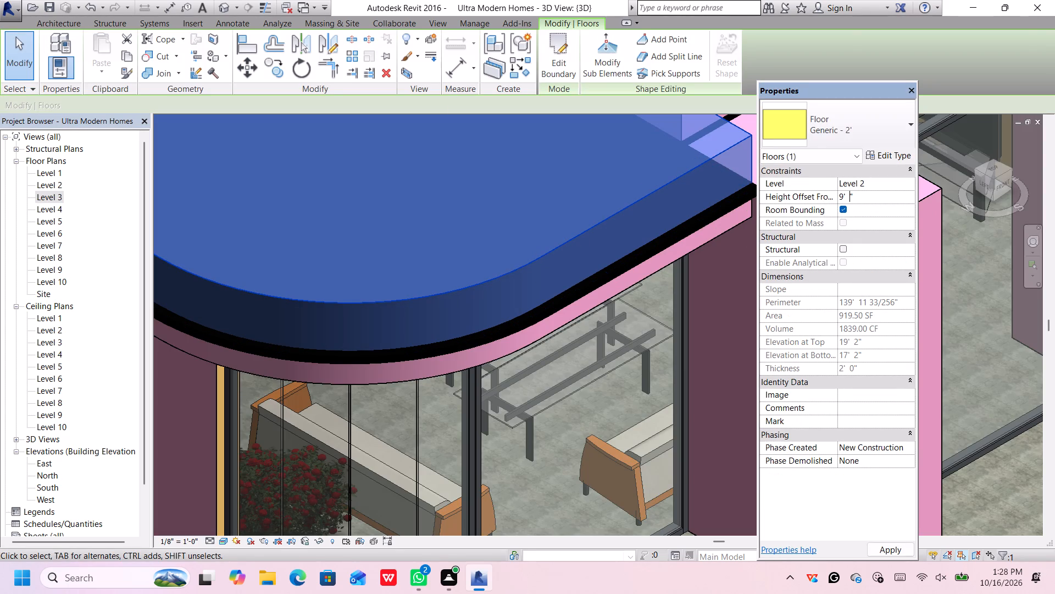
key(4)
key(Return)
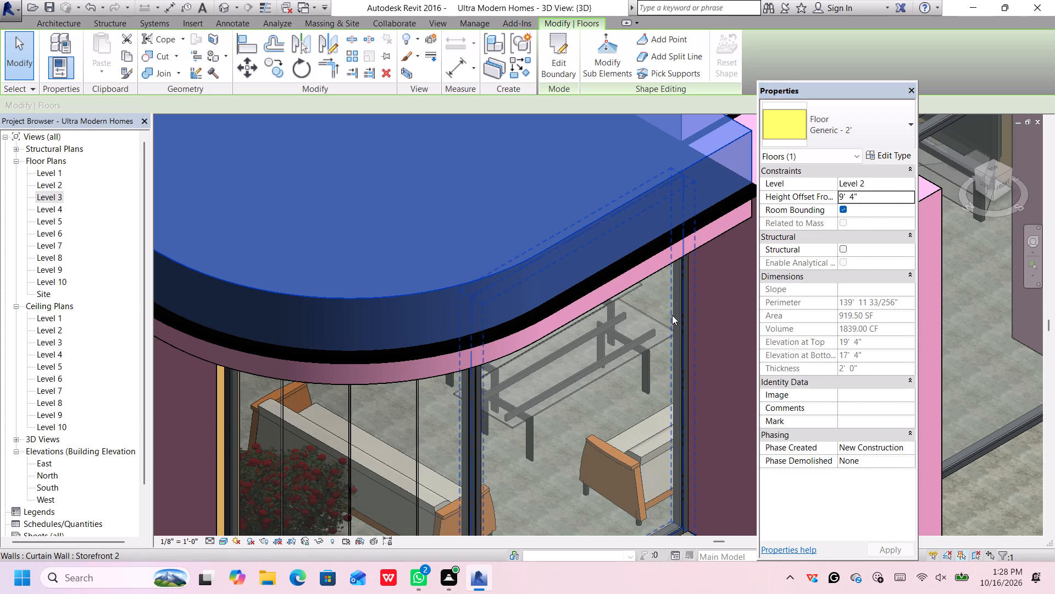
Examine how the west strip floor sits on the dark roof edge band at the curved corner and along the building.
scroll(724, 201, up, 5)
scroll(736, 191, down, 3)
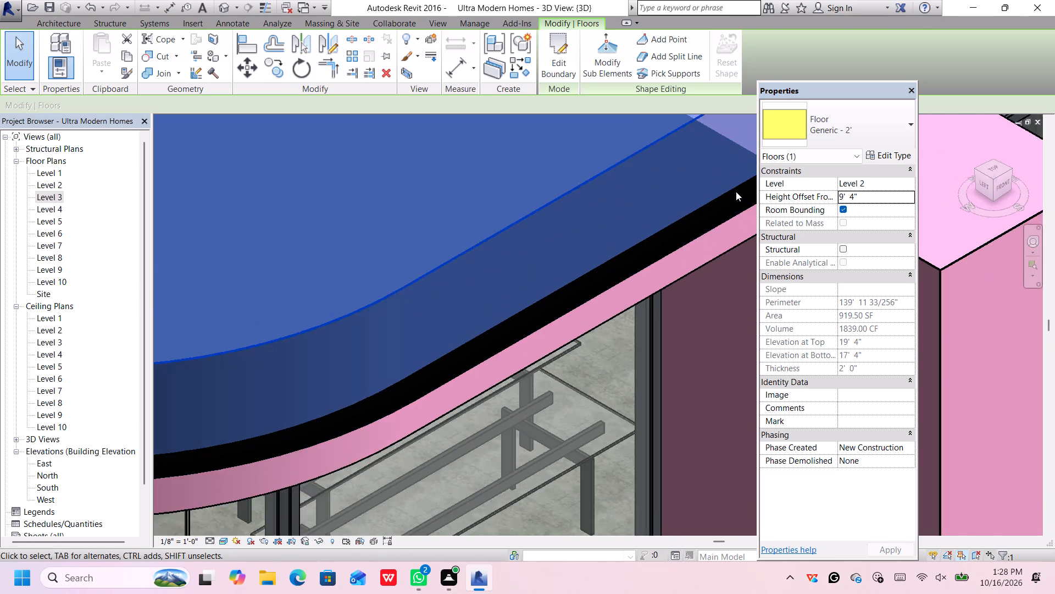
scroll(736, 191, down, 4)
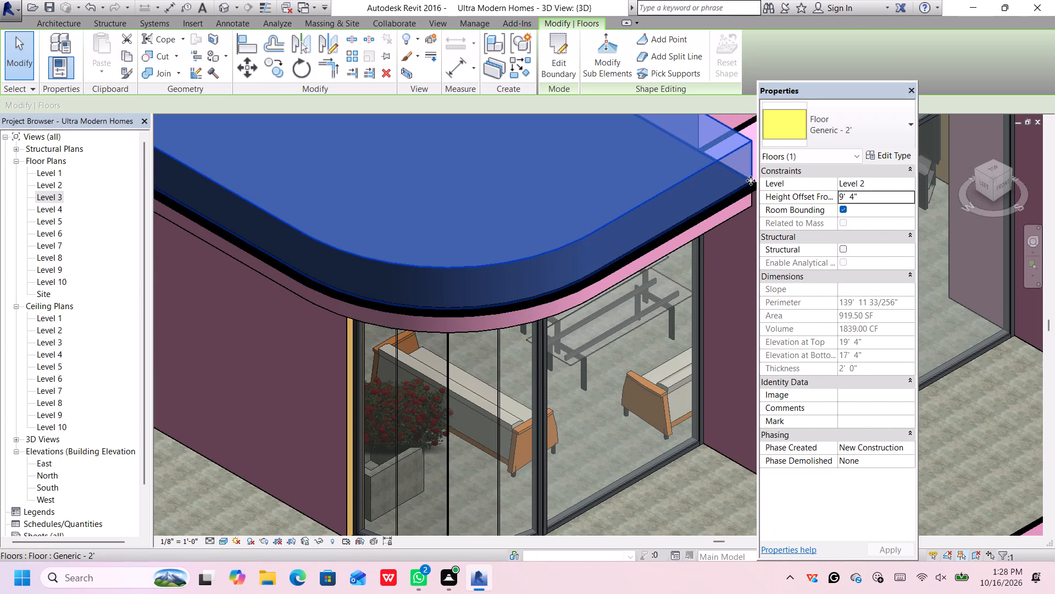
scroll(743, 184, down, 2)
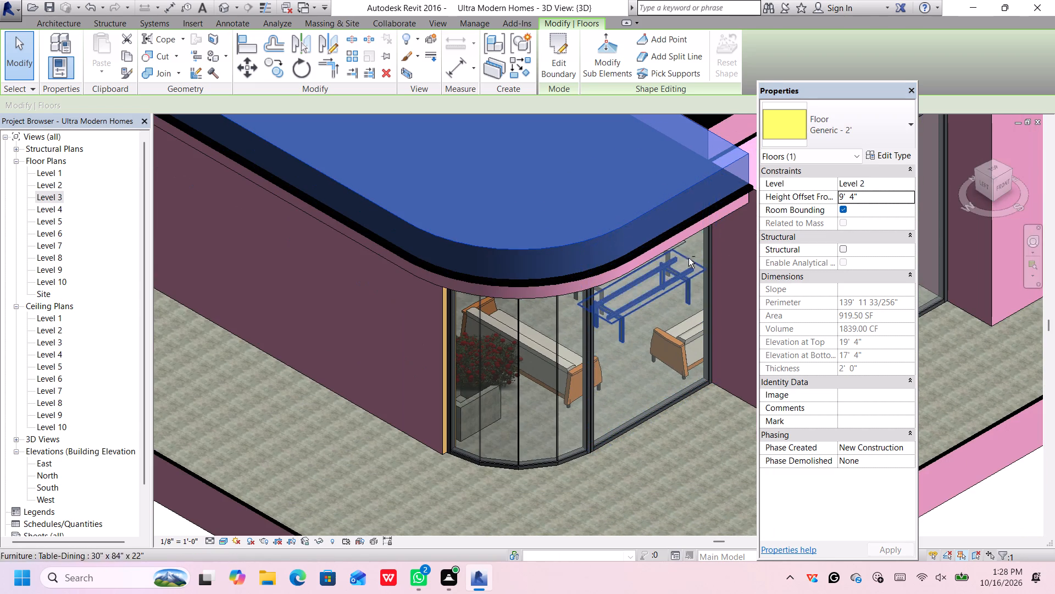
scroll(715, 282, down, 5)
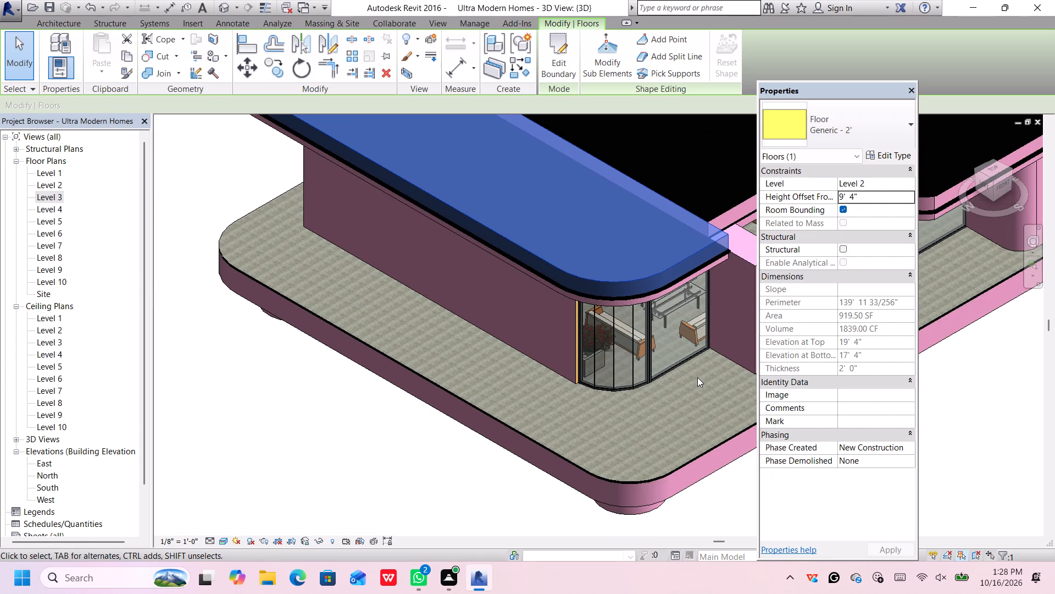
scroll(703, 358, down, 2)
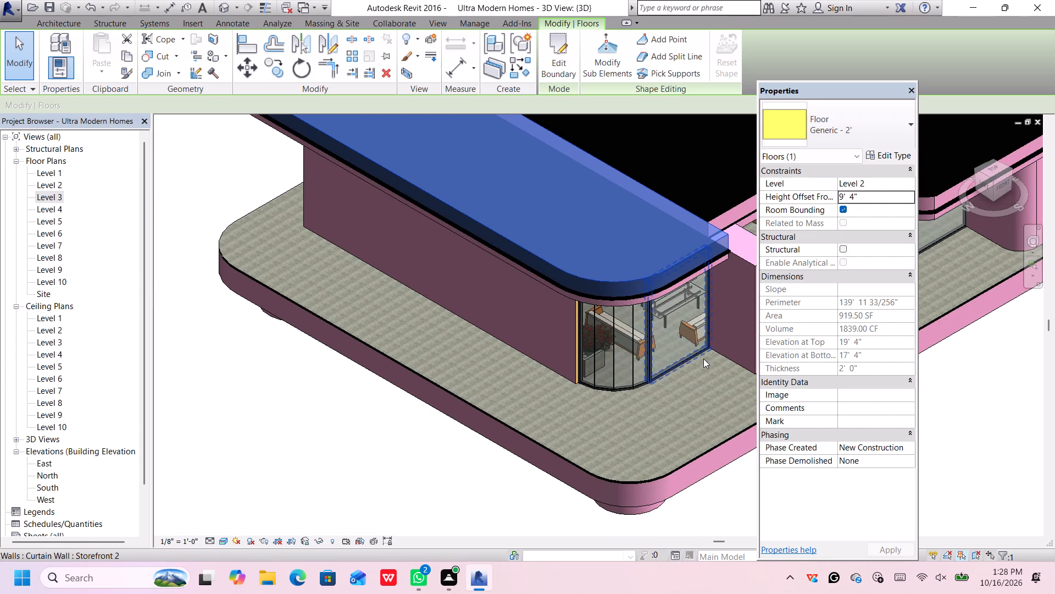
scroll(703, 359, down, 3)
click(731, 471)
scroll(709, 375, up, 6)
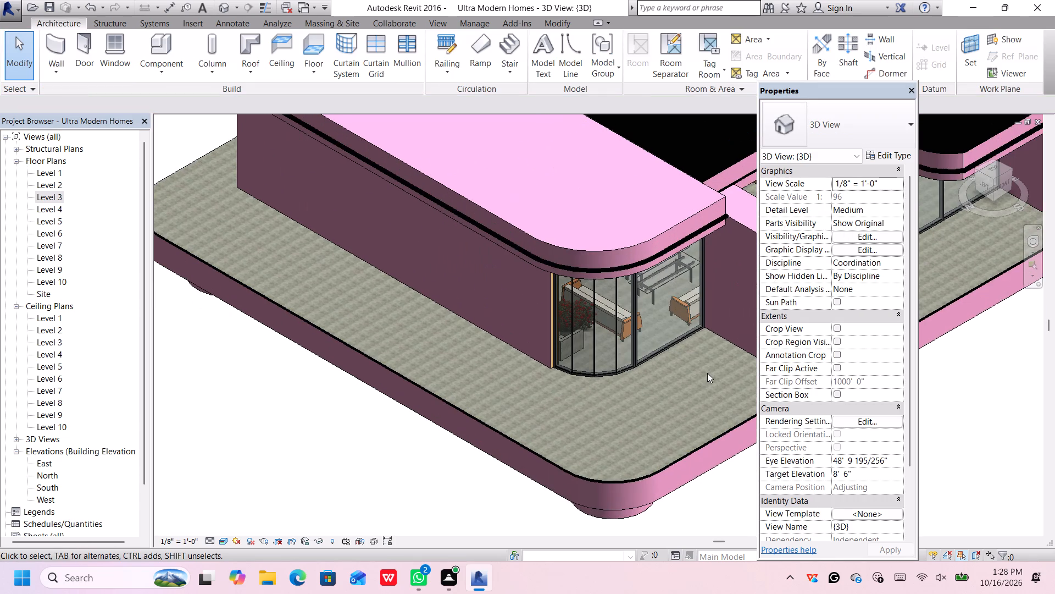
scroll(709, 365, down, 7)
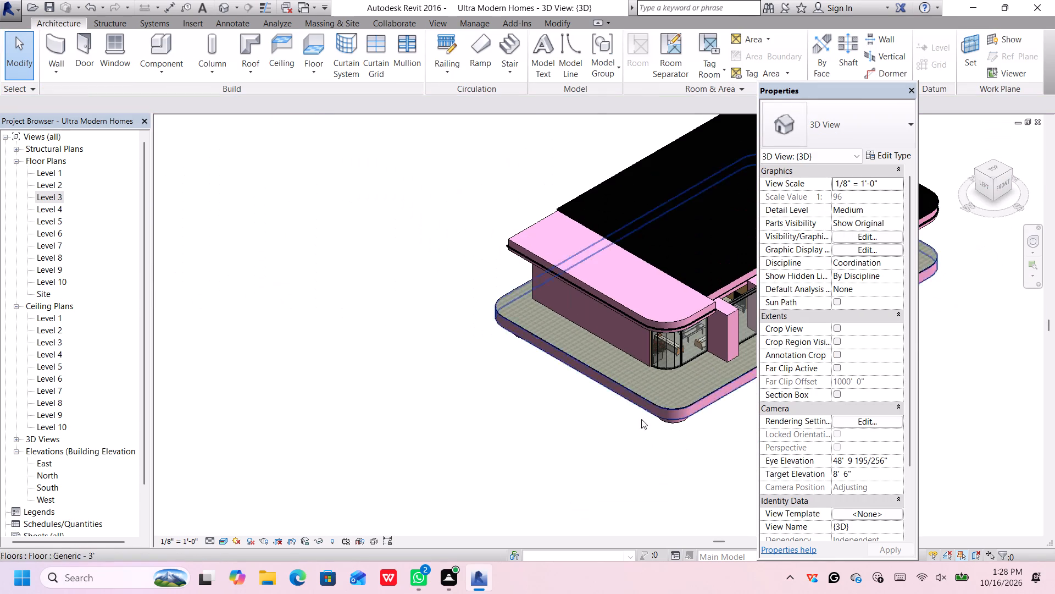
double_click(609, 437)
scroll(564, 430, up, 4)
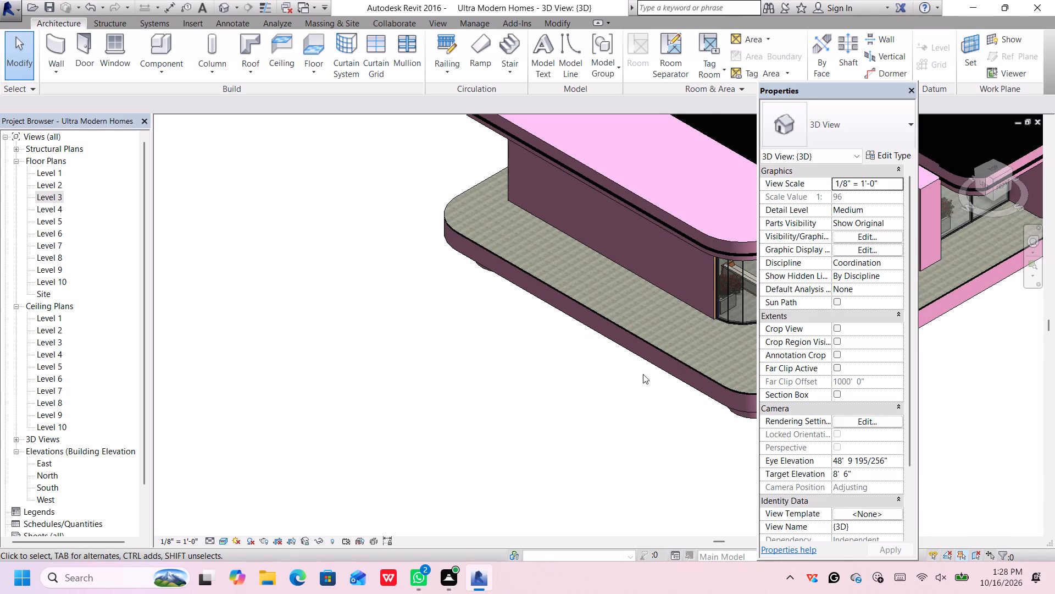
middle_drag(719, 286, 402, 367)
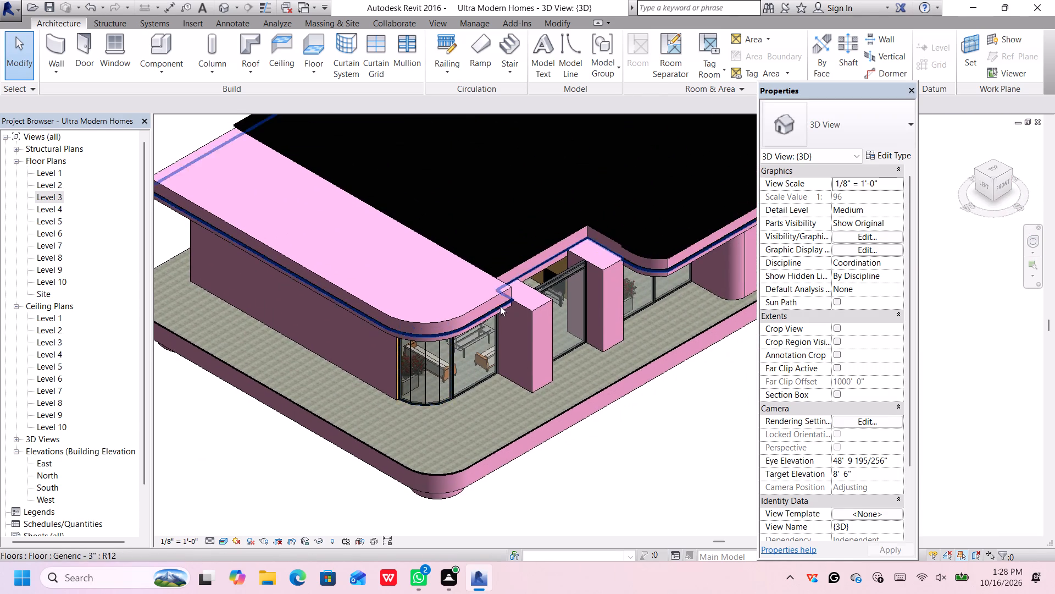
Set the west strip floor's height offset from Level 2 to 9' 5" and dismiss the notification pop-up.
scroll(504, 311, up, 15)
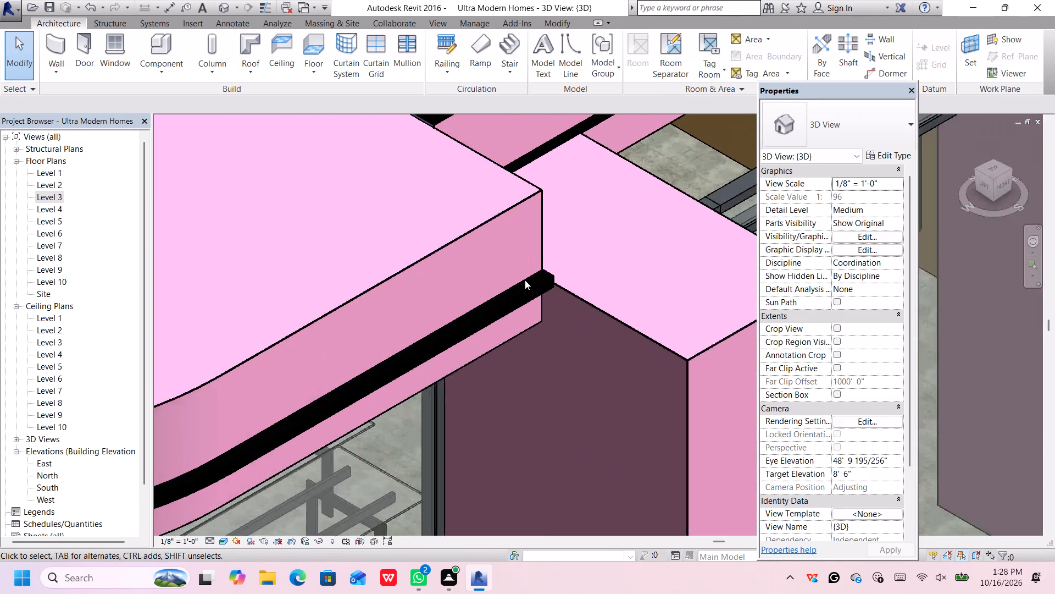
scroll(525, 280, up, 8)
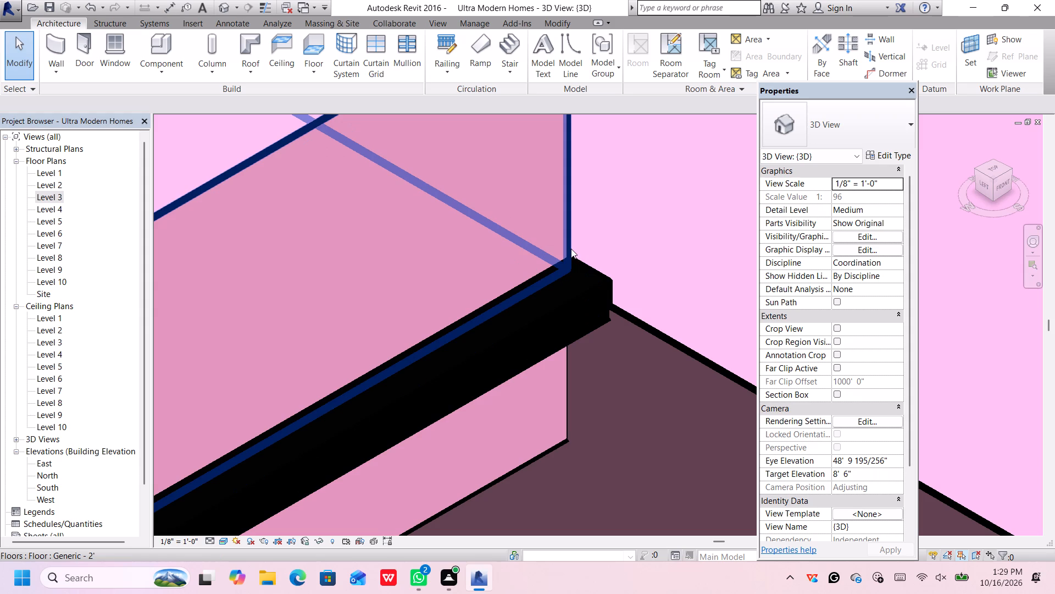
scroll(569, 250, down, 3)
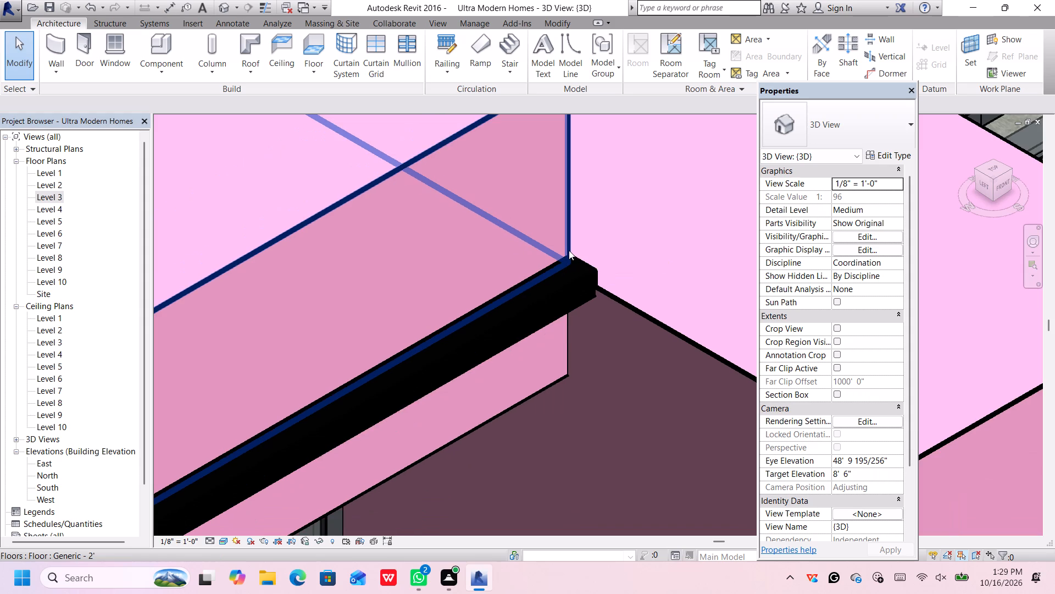
click(568, 251)
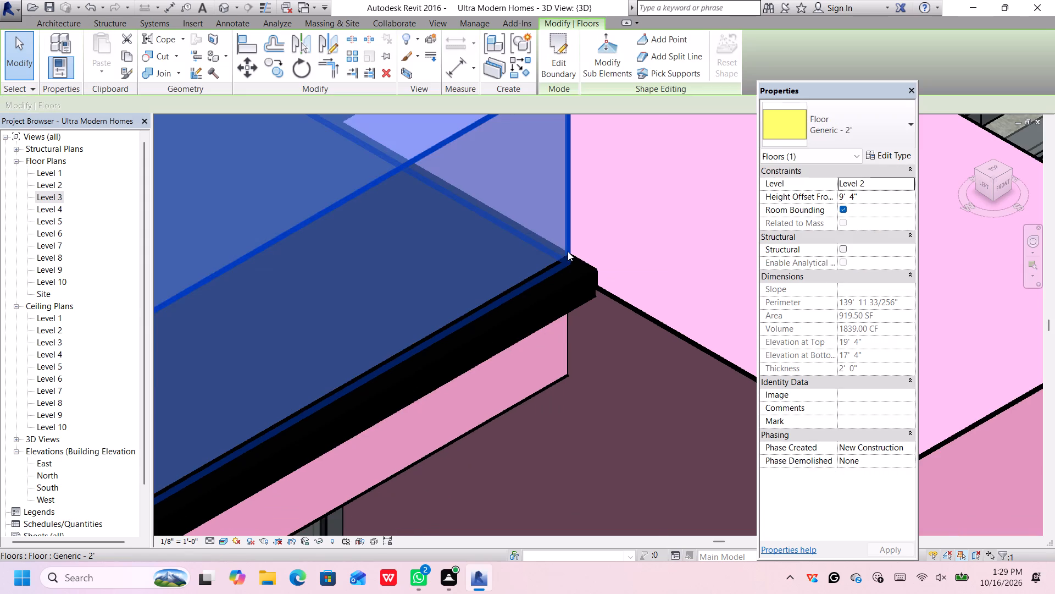
click(854, 206)
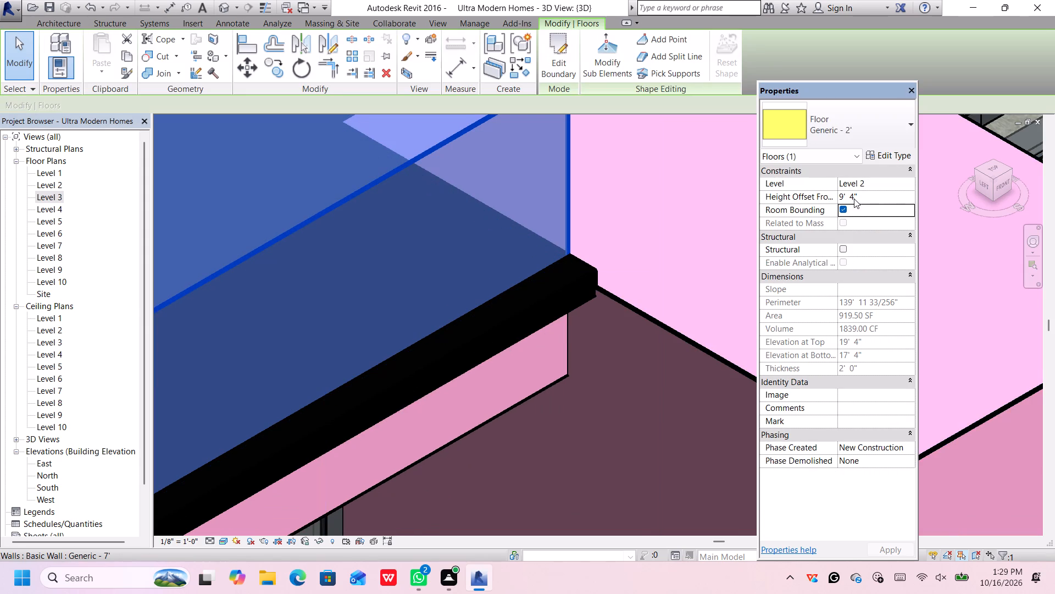
click(854, 195)
key(Right)
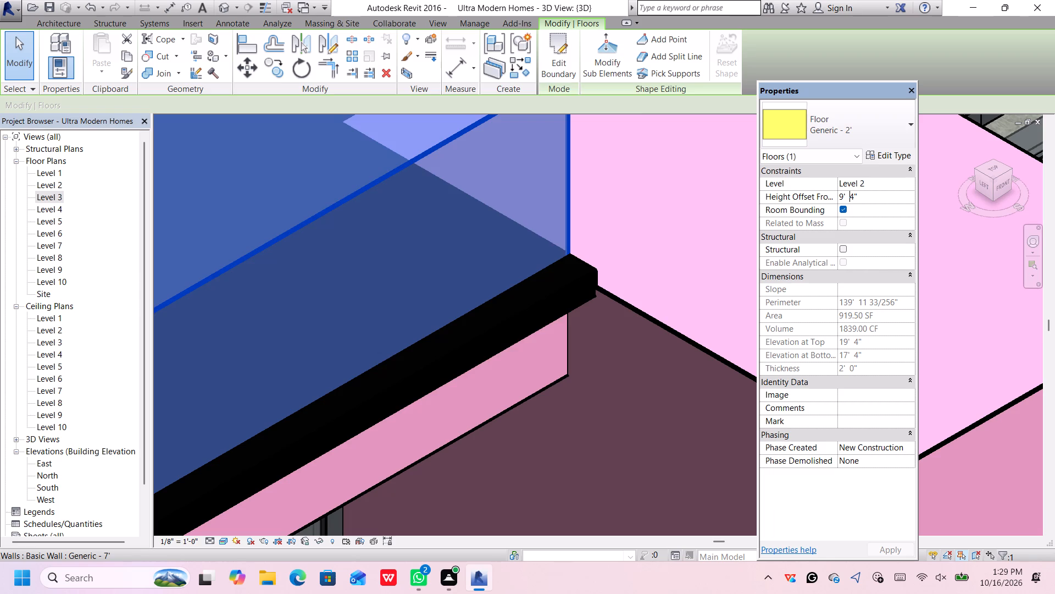
key(BackSpace)
key(5)
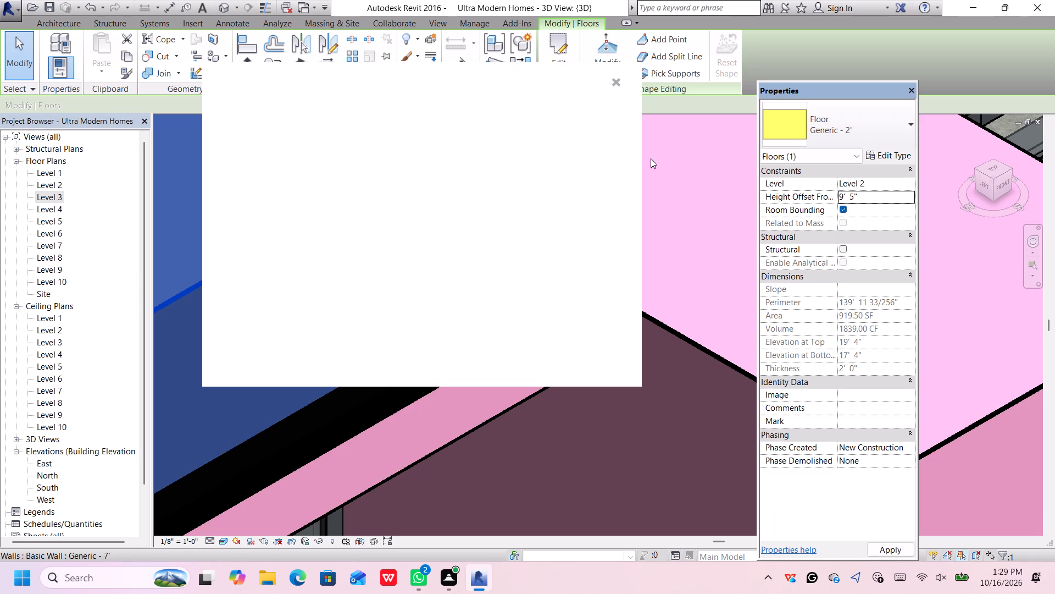
click(619, 76)
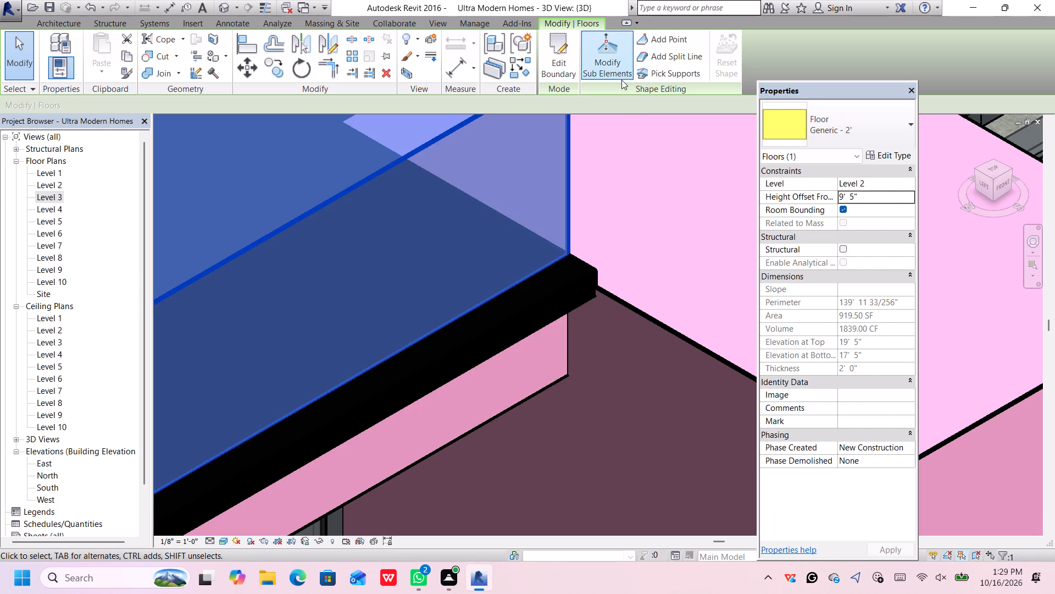
Change the west strip floor's type to Generic - 4'.
scroll(575, 251, down, 12)
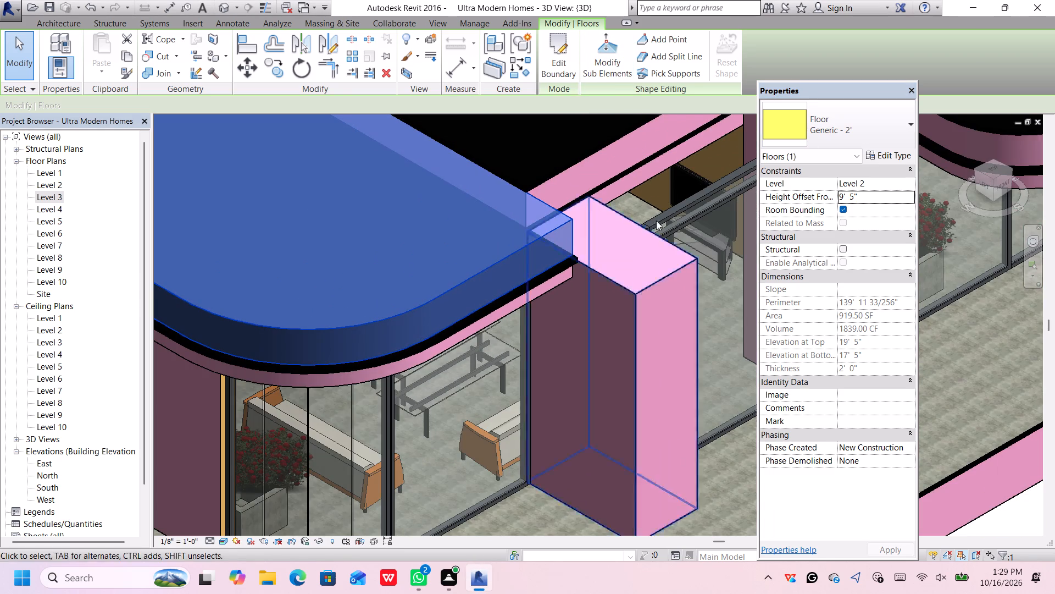
click(876, 126)
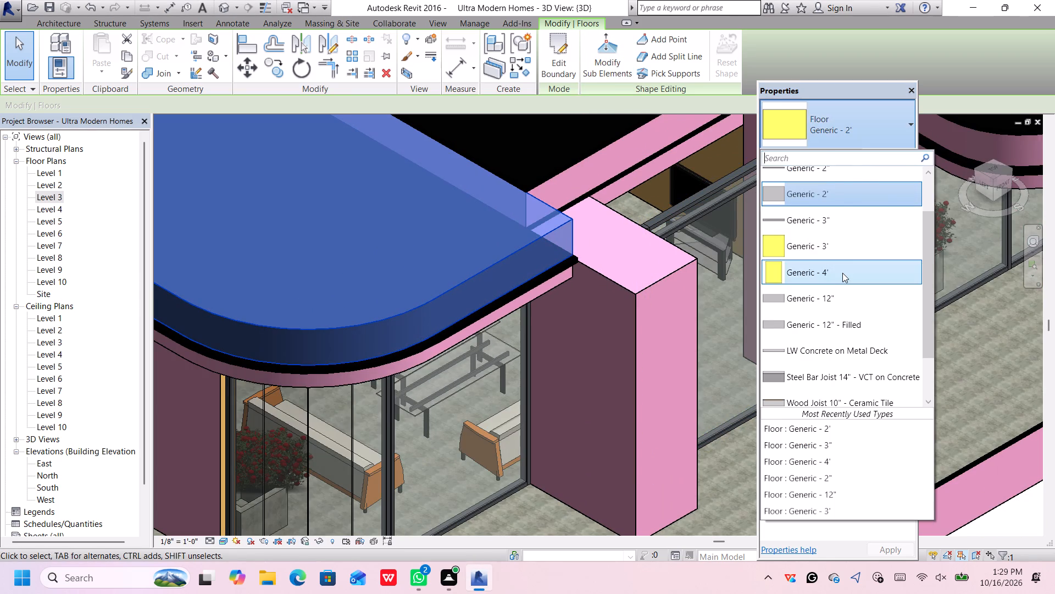
click(842, 273)
scroll(562, 284, down, 3)
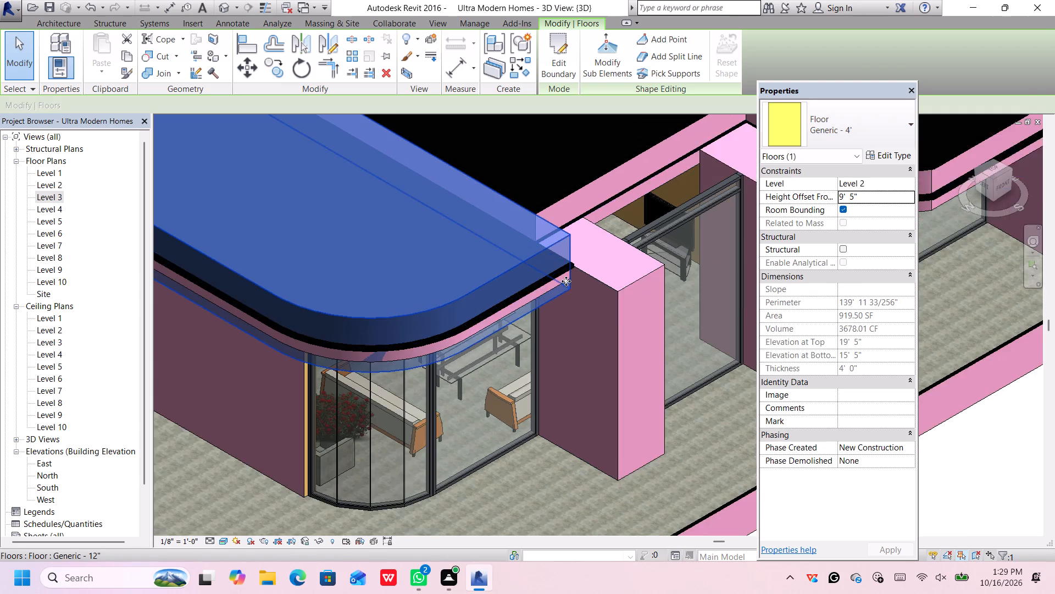
scroll(566, 281, down, 5)
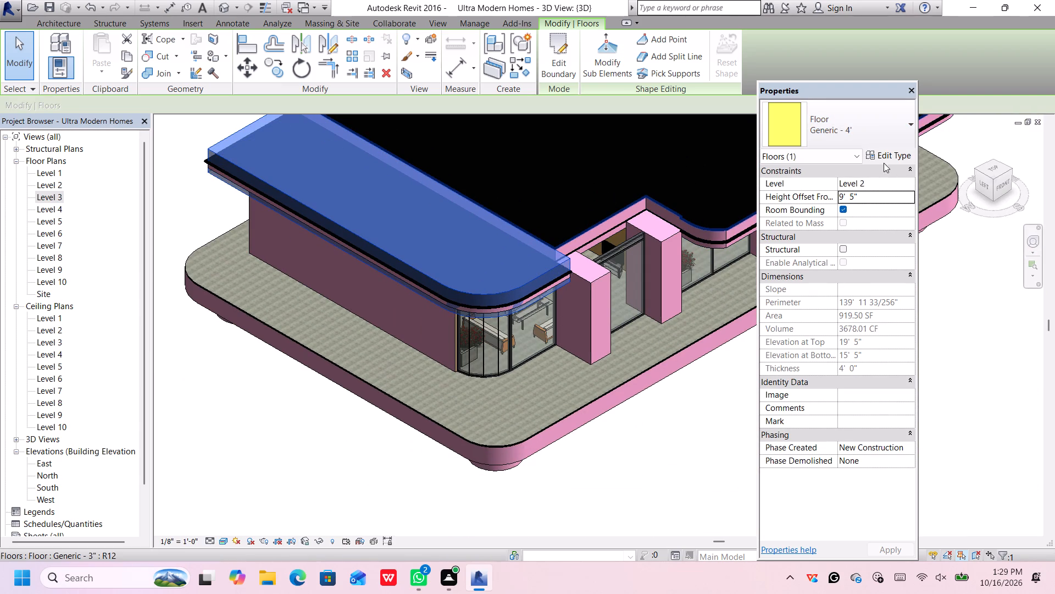
scroll(606, 264, up, 1)
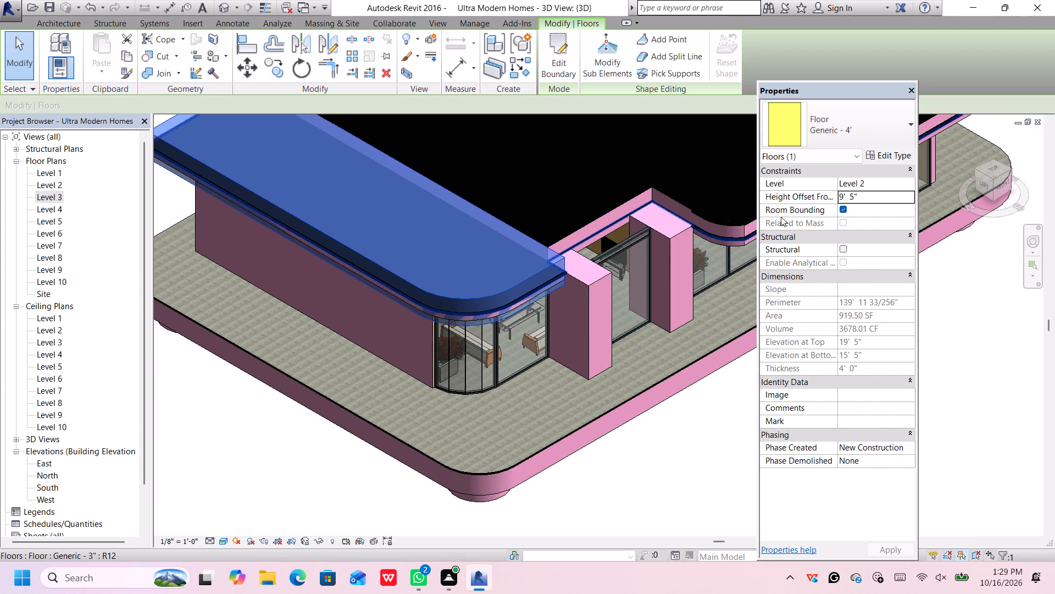
scroll(843, 197, up, 4)
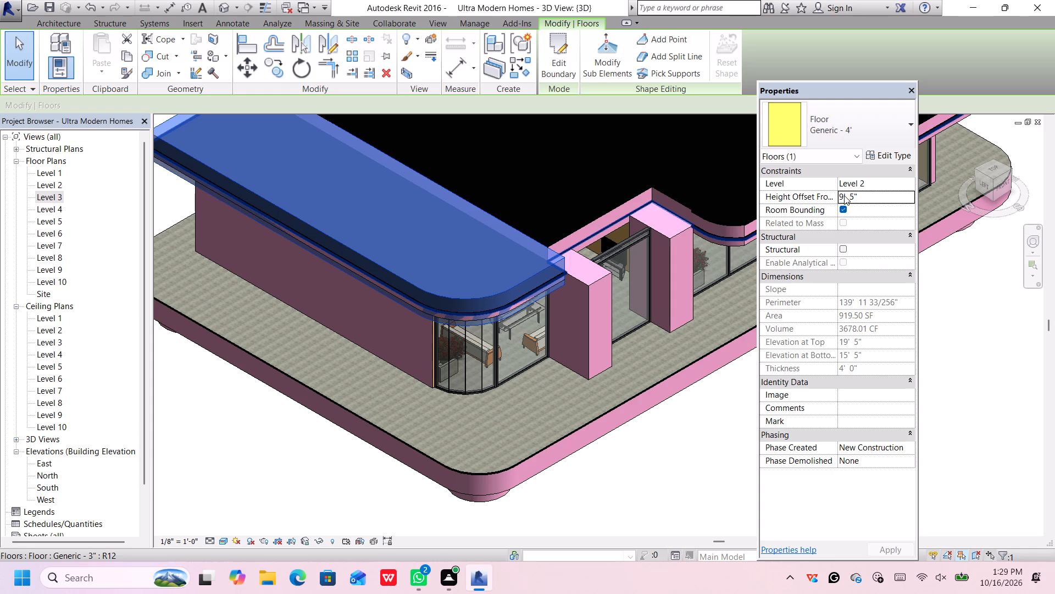
Reassign the west strip floor to Level 3 and set its height offset to 0' 0".
click(890, 180)
click(911, 181)
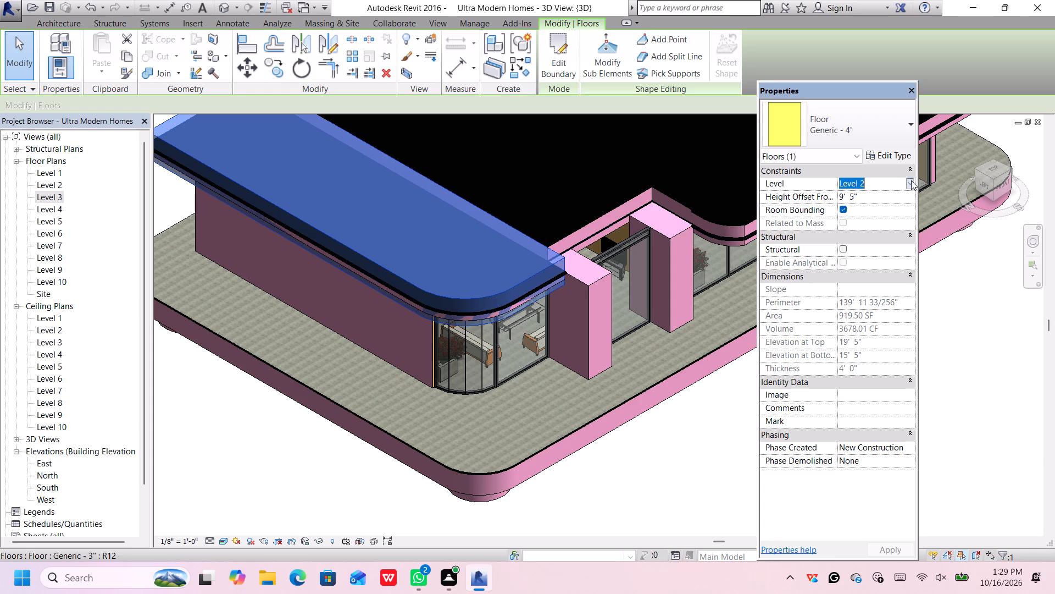
click(864, 221)
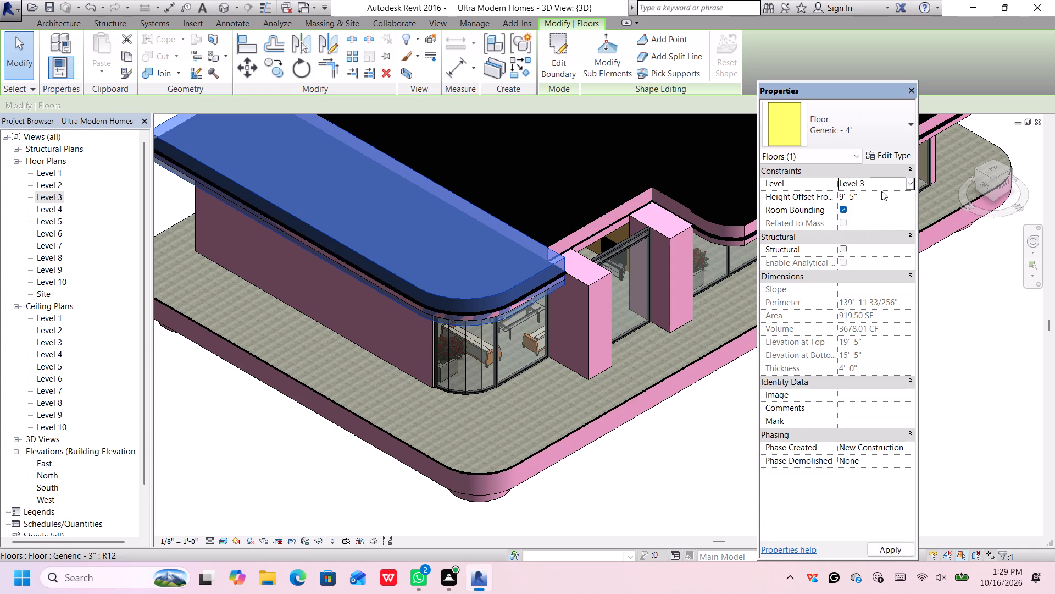
click(878, 194)
key(BackSpace)
text(1')
key(Return)
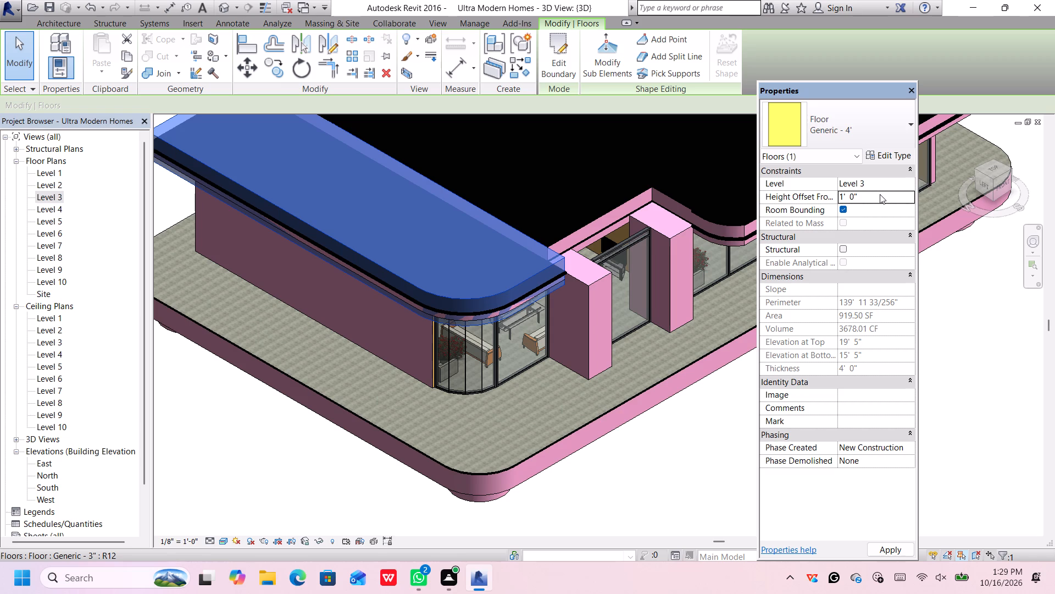
click(878, 194)
key(BackSpace)
key(0)
key(Return)
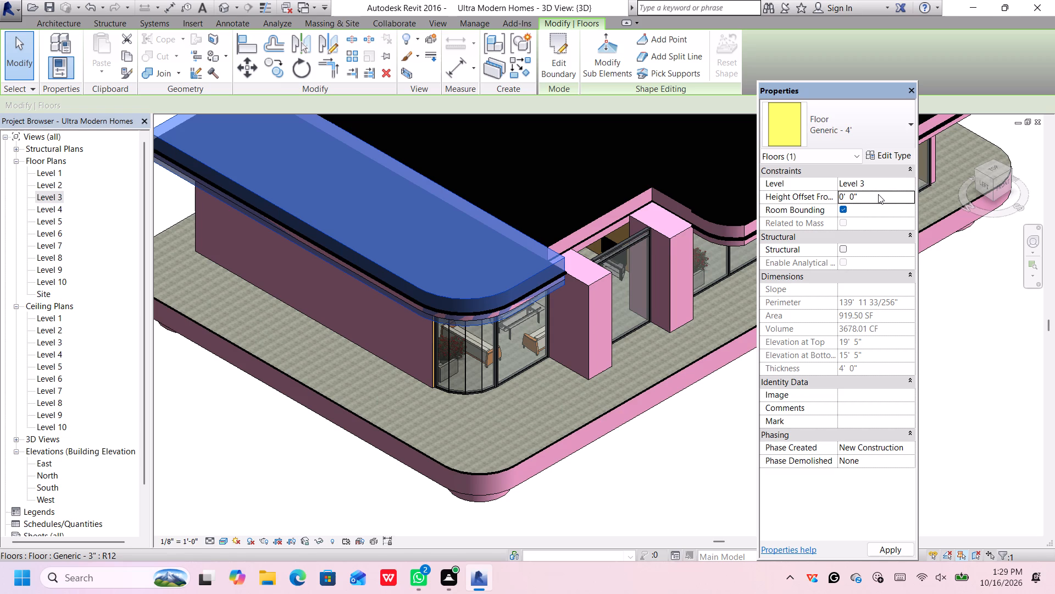
key(Return)
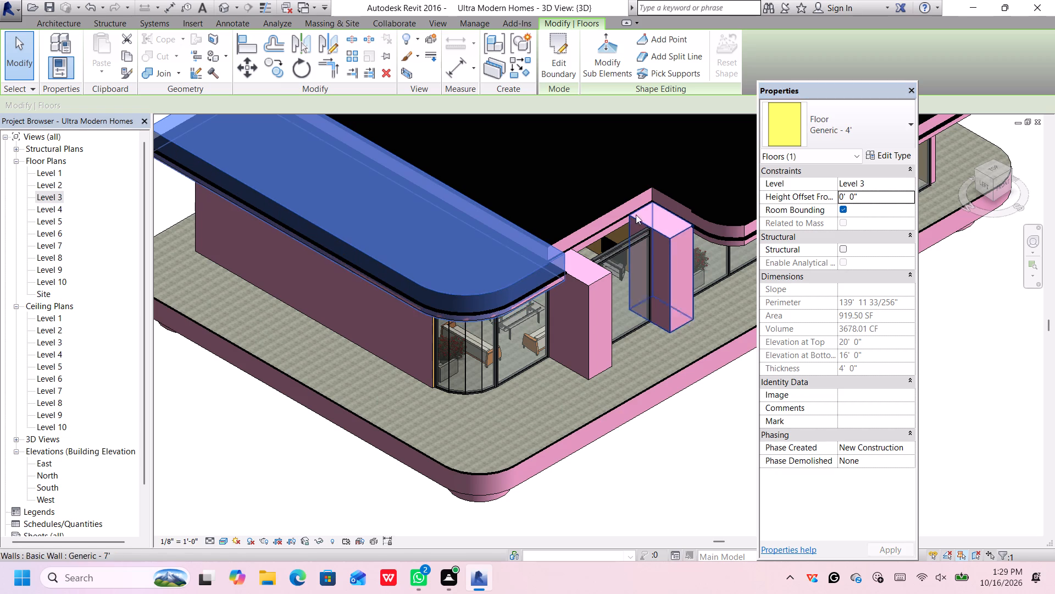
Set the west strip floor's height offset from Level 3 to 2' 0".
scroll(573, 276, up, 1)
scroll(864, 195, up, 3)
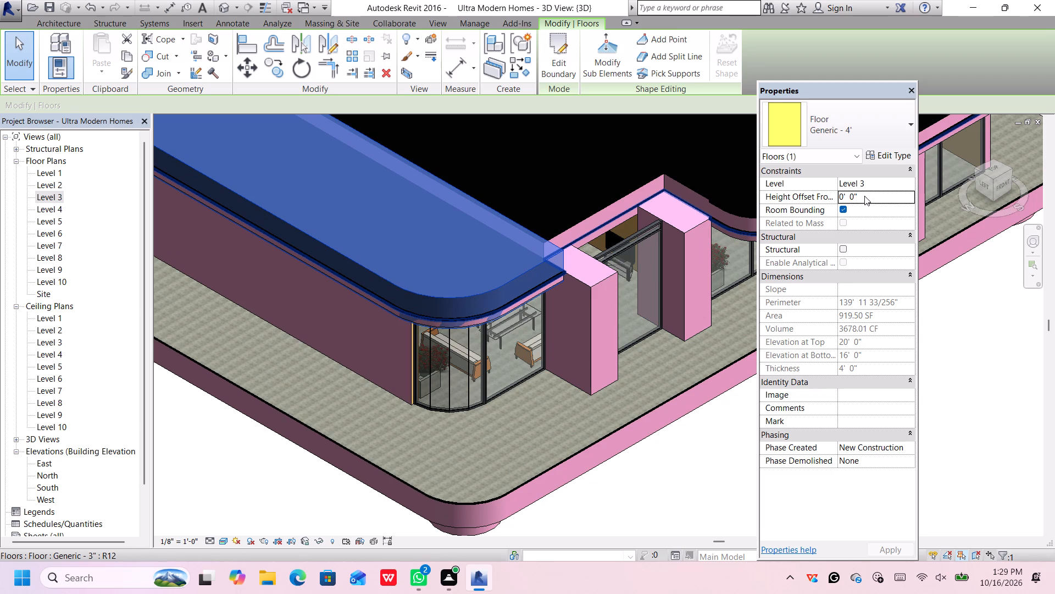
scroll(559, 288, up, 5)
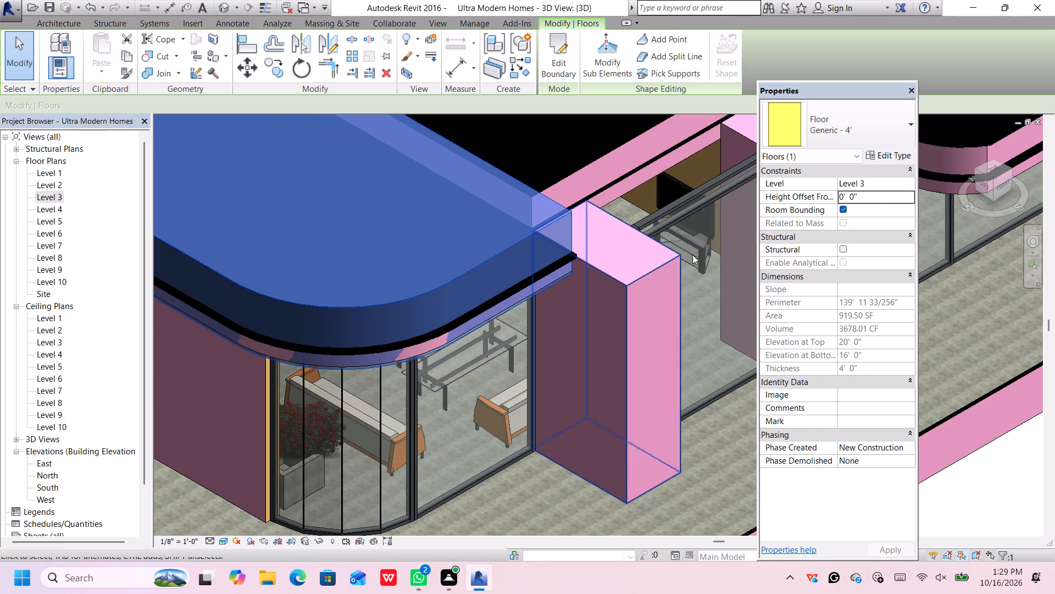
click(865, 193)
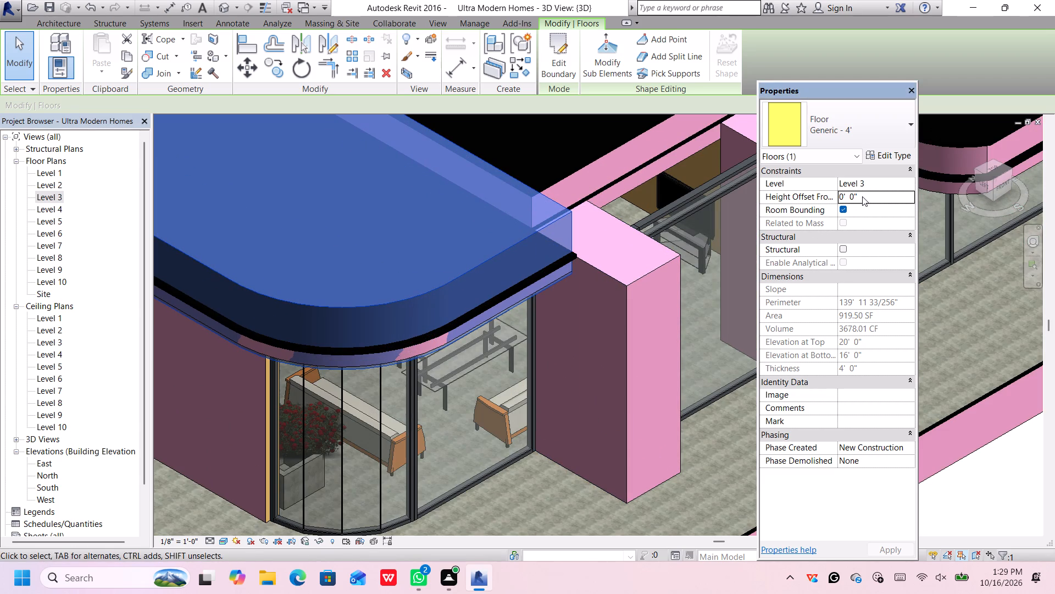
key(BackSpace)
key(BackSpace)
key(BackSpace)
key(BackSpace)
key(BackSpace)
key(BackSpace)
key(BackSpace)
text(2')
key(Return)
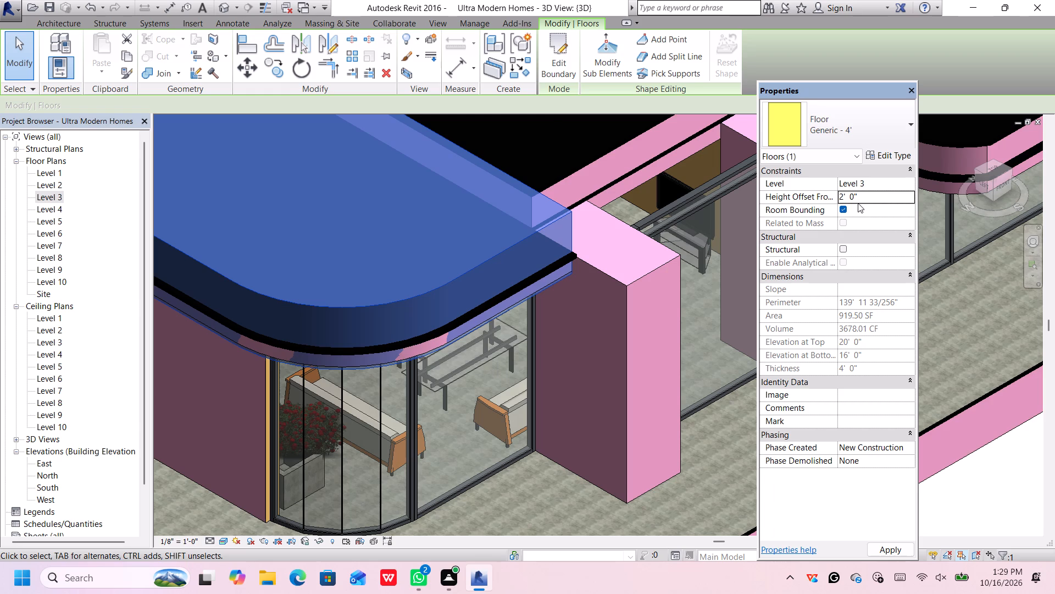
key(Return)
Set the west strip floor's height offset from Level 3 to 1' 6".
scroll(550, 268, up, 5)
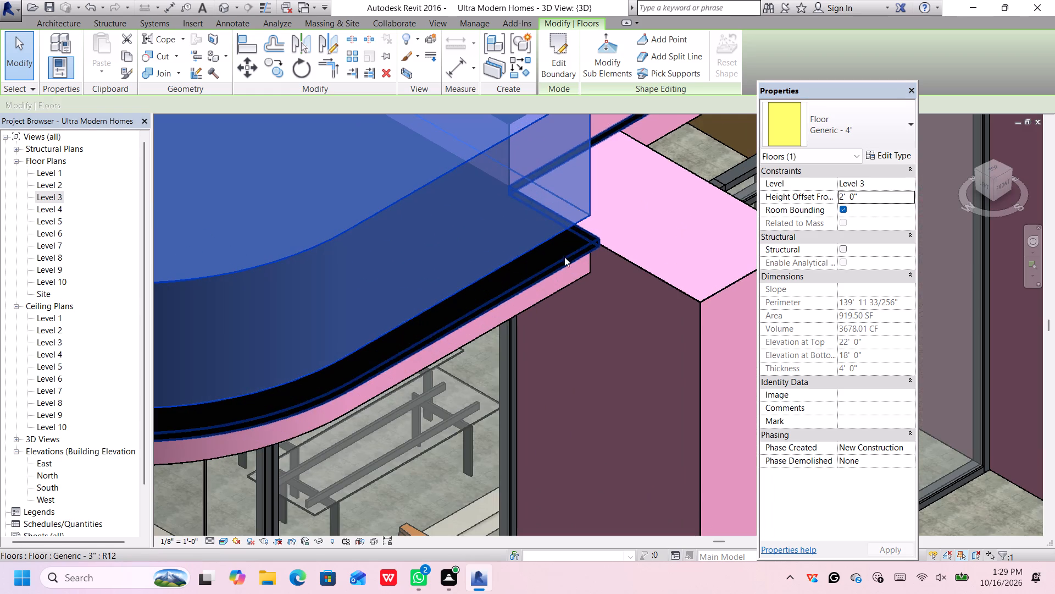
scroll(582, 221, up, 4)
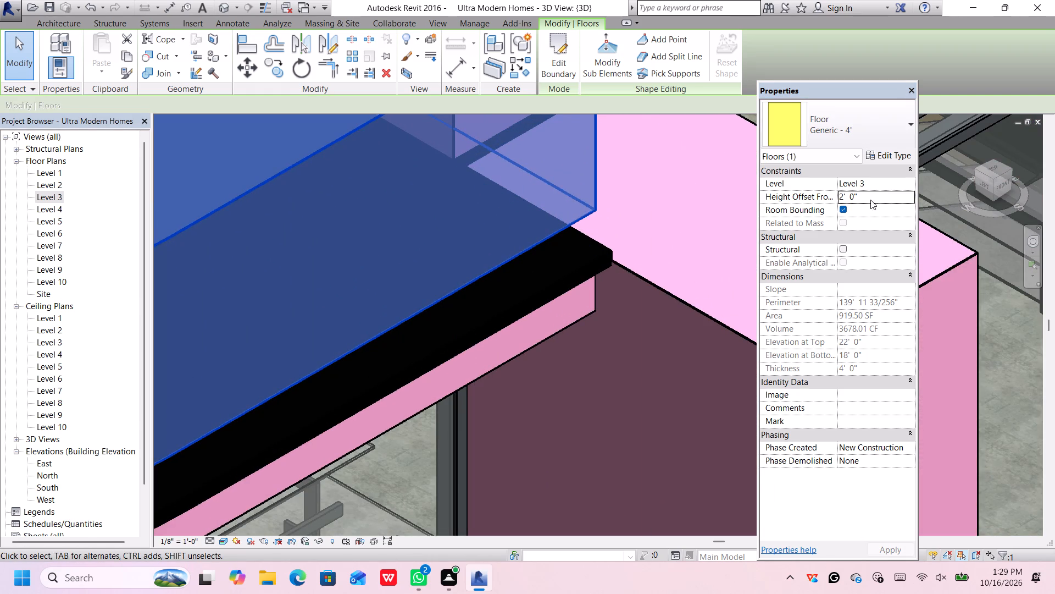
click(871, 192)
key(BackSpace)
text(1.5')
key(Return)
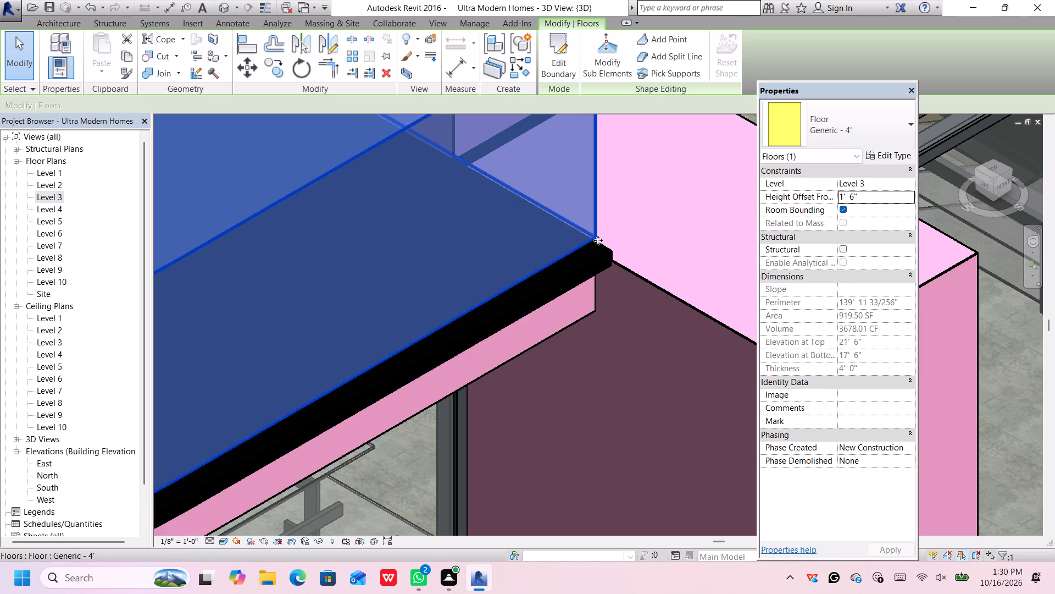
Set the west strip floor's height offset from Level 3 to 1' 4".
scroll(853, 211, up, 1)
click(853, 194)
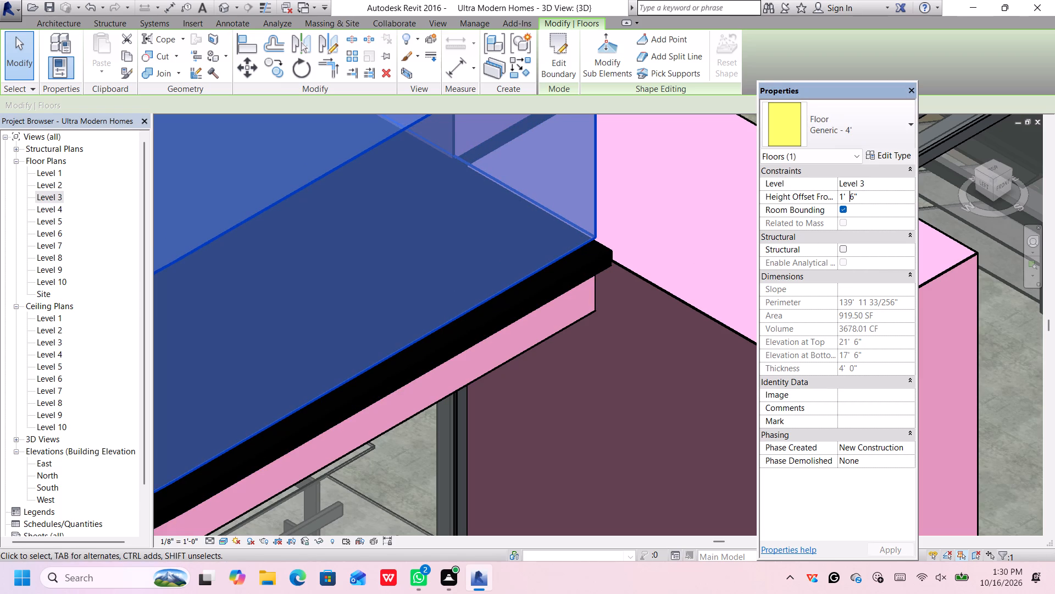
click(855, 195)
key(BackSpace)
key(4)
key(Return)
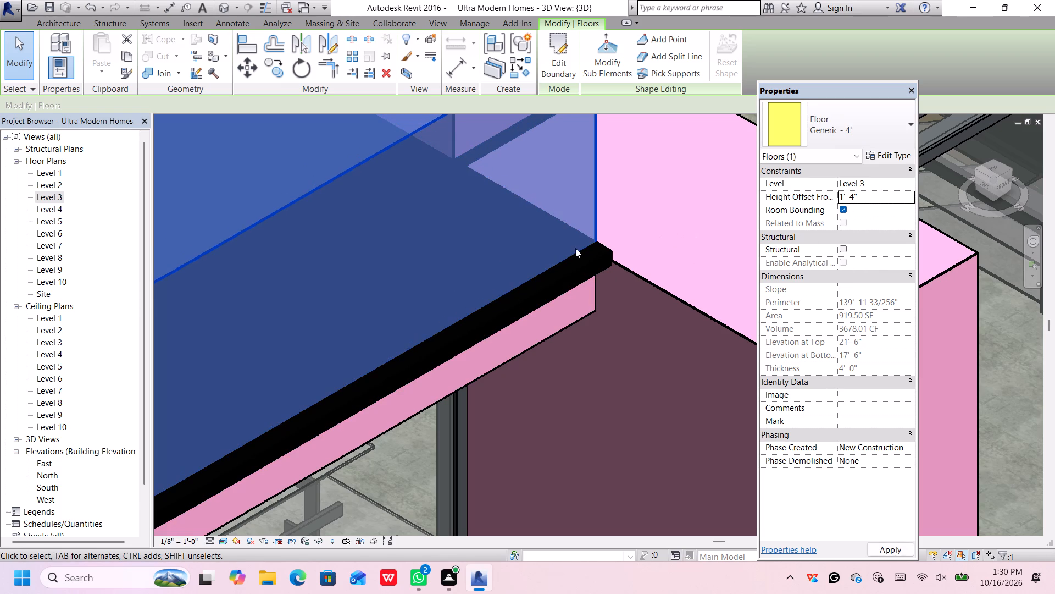
Set the west strip floor's height offset from Level 3 to 1' 5".
scroll(595, 249, down, 3)
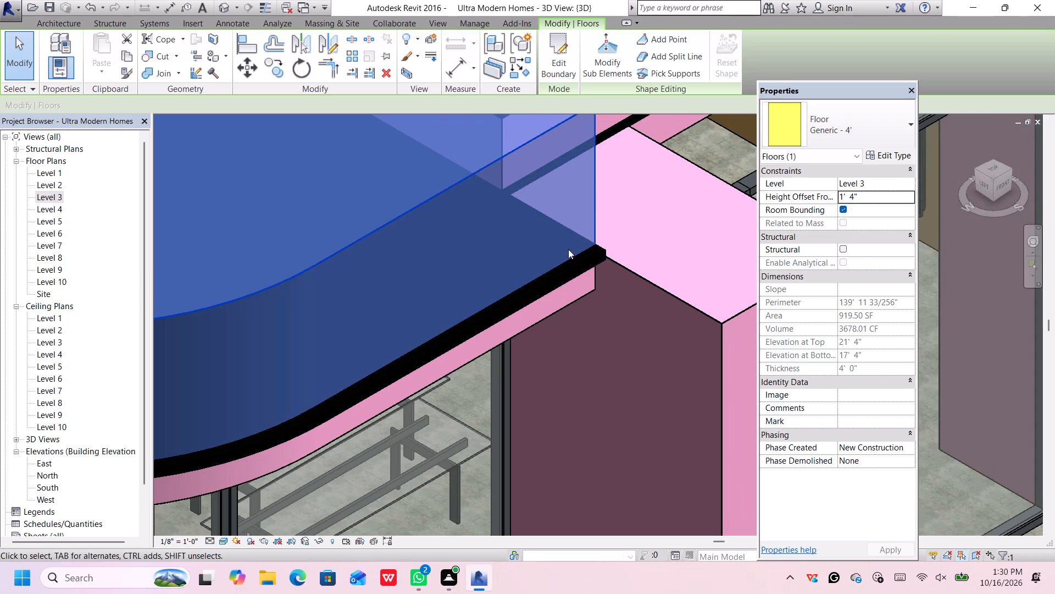
scroll(850, 188, up, 4)
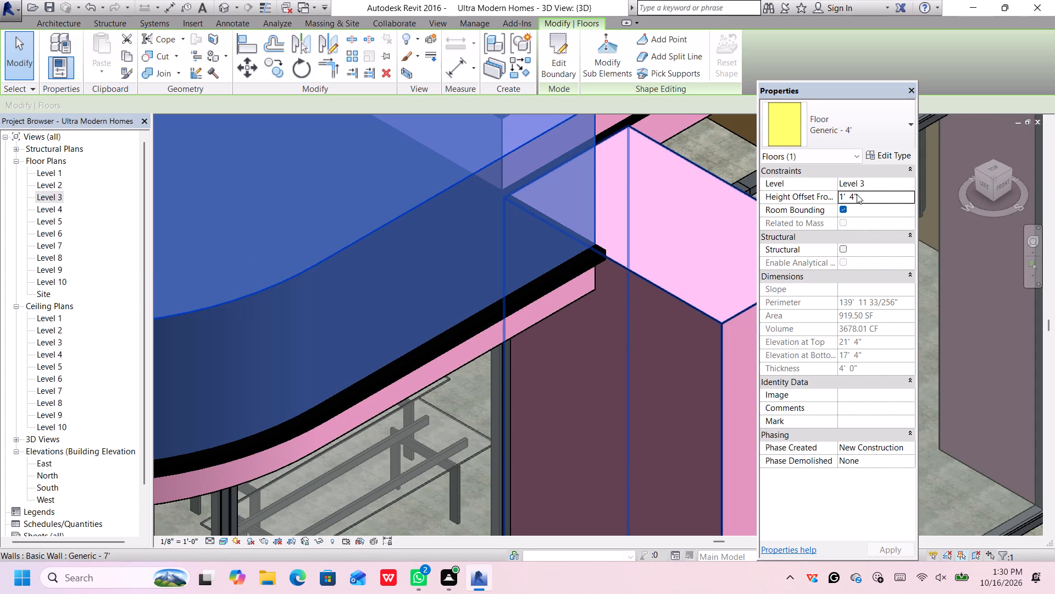
click(852, 196)
click(853, 196)
key(BackSpace)
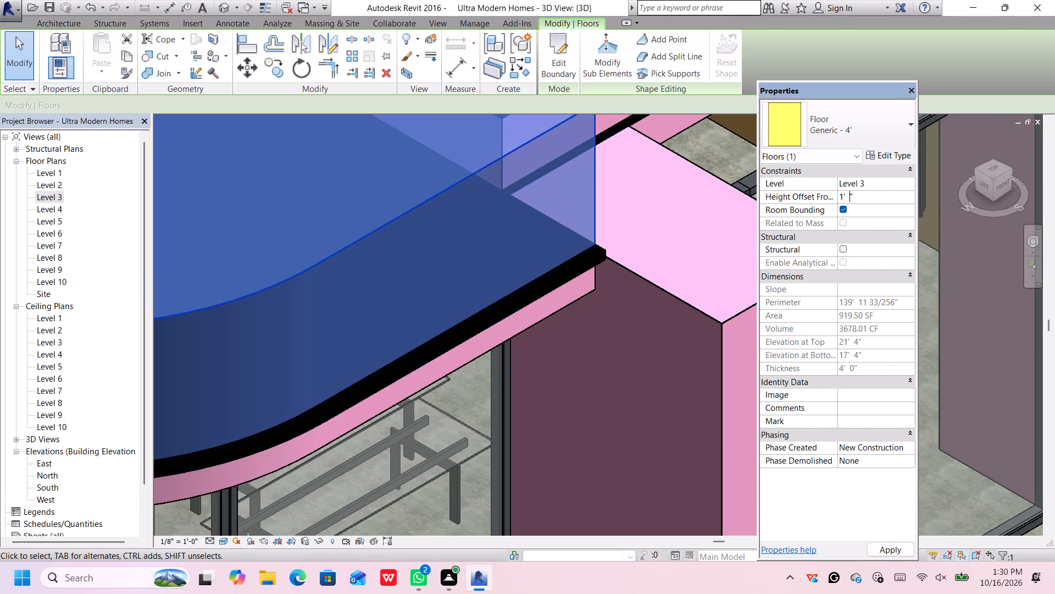
text(5')
key(BackSpace)
key(Return)
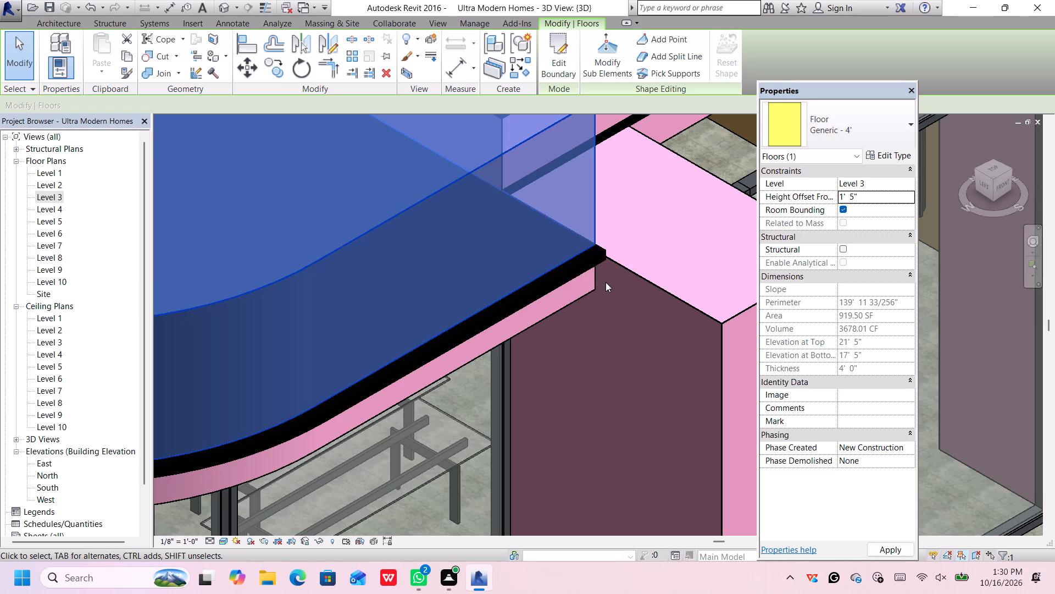
View the model from the front and dismiss the notification pop-up.
scroll(604, 282, down, 8)
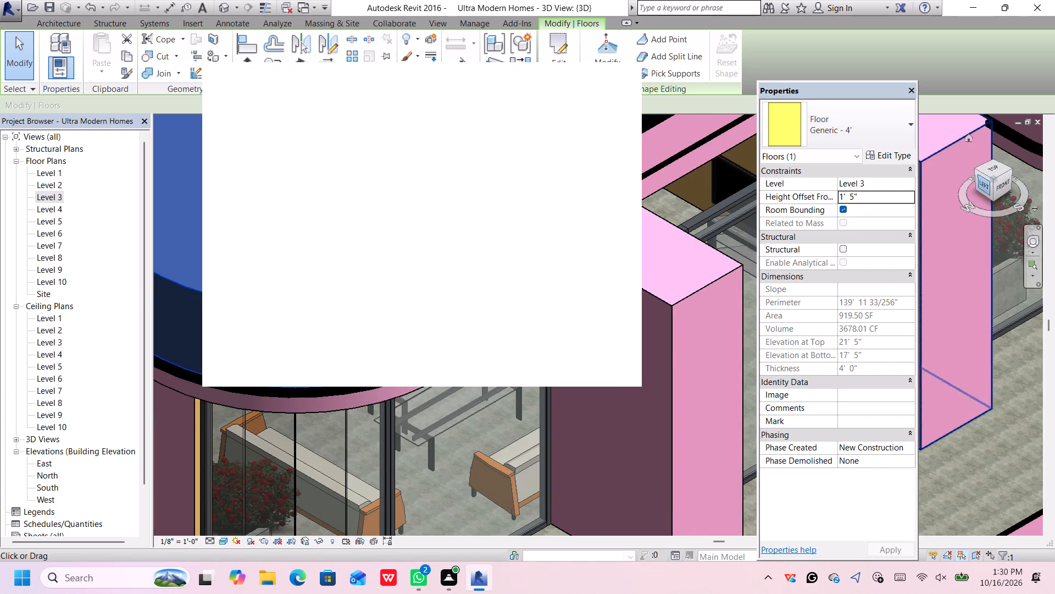
click(1001, 186)
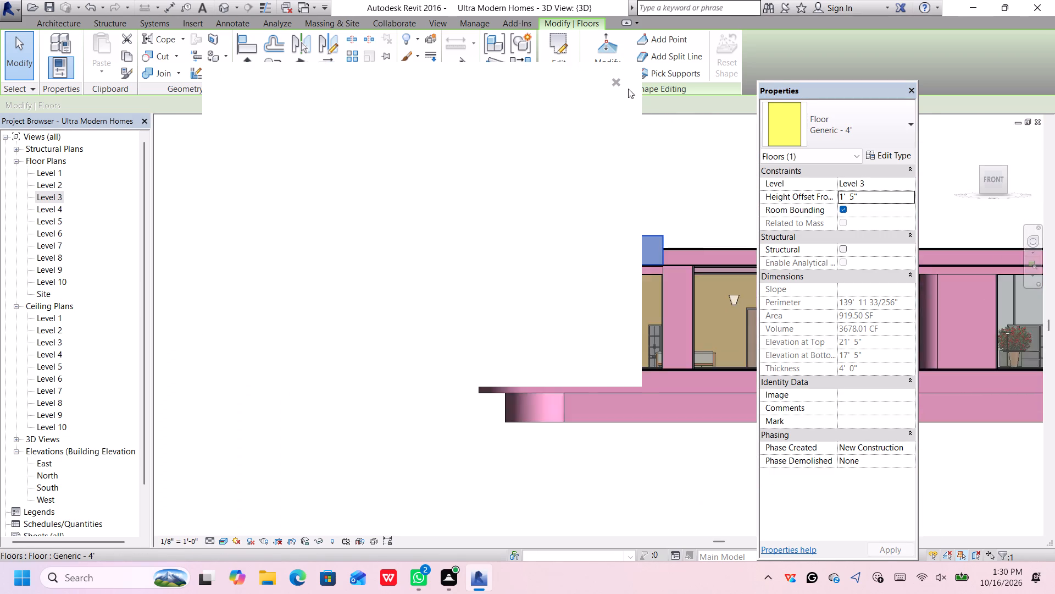
click(615, 78)
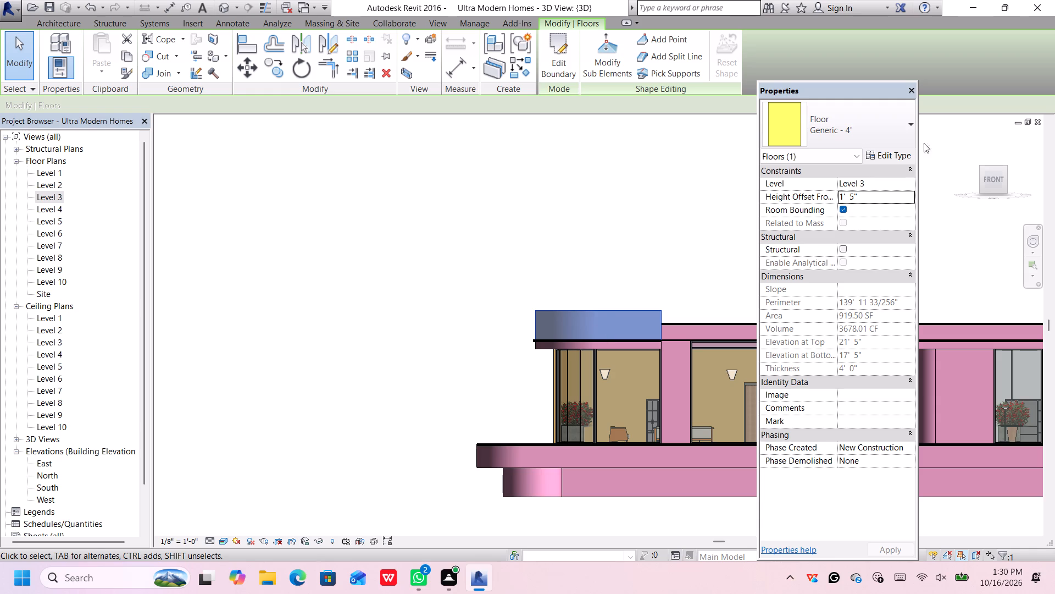
Duplicate the west strip floor's Generic - 4' type under the name Generic - 6'.
click(897, 156)
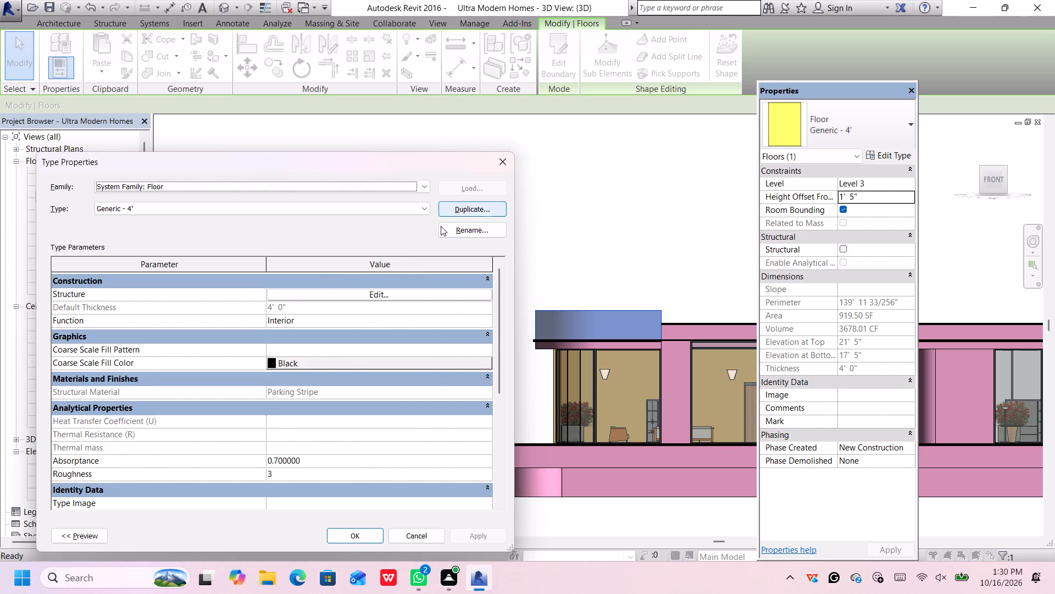
scroll(529, 284, down, 1)
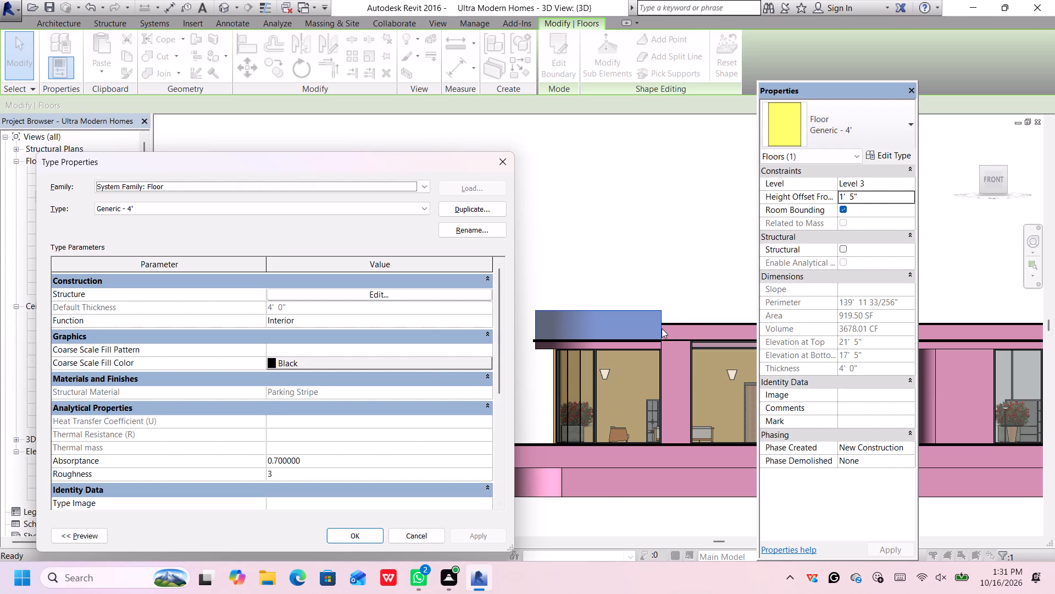
scroll(662, 328, down, 4)
scroll(704, 305, down, 3)
click(480, 206)
click(275, 346)
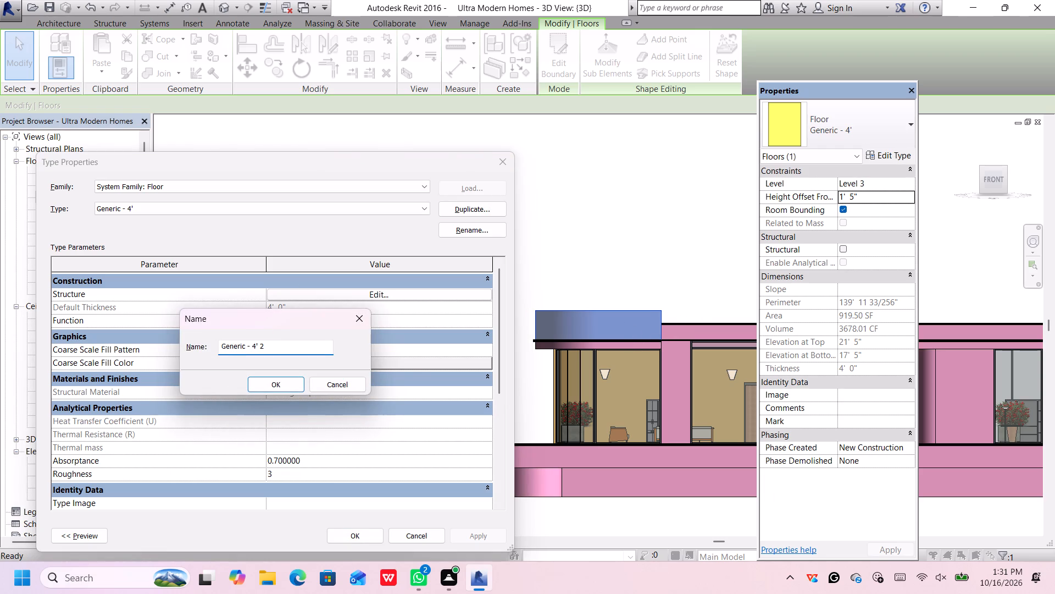
key(BackSpace)
key(BackSpace)
key(BackSpace)
key(BackSpace)
text(6')
click(275, 382)
Set the Generic - 6' floor type's structure layer thickness to 6' and apply the type to the west strip floor.
click(351, 295)
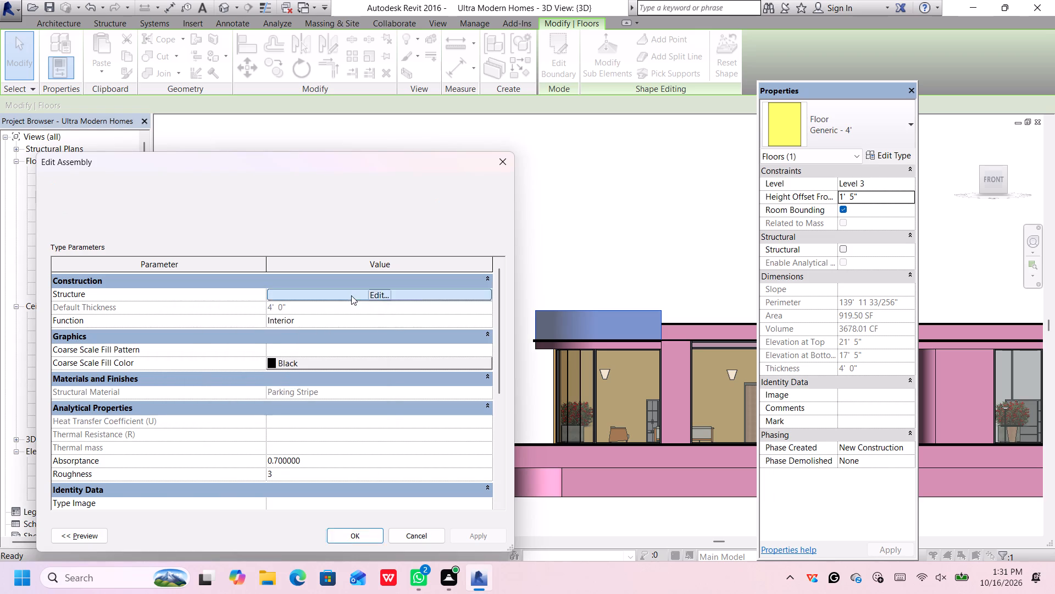
click(275, 295)
key(BackSpace)
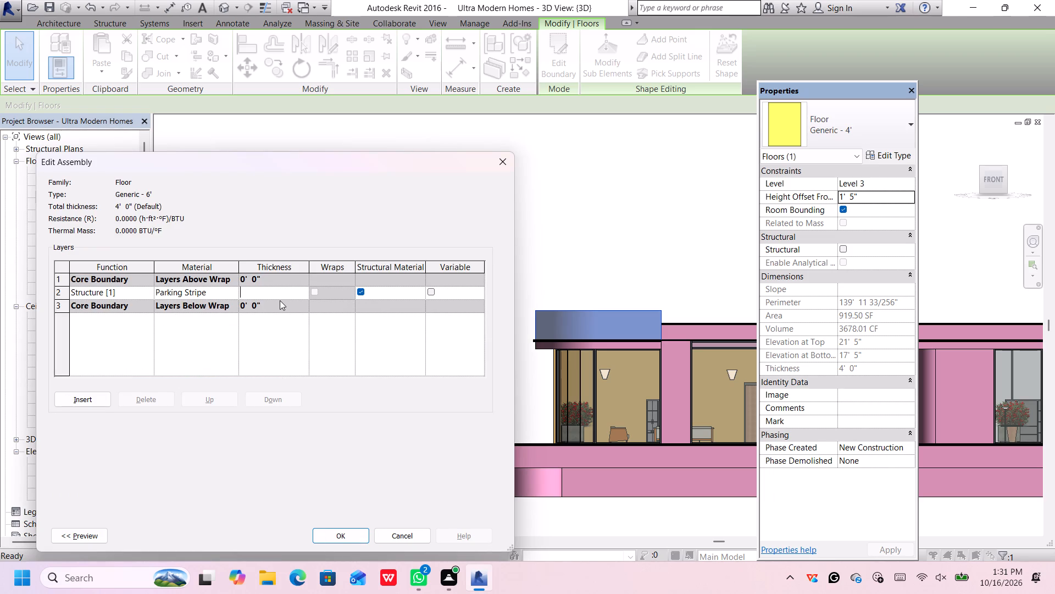
key(6)
key(apostrophe)
key(Return)
click(349, 534)
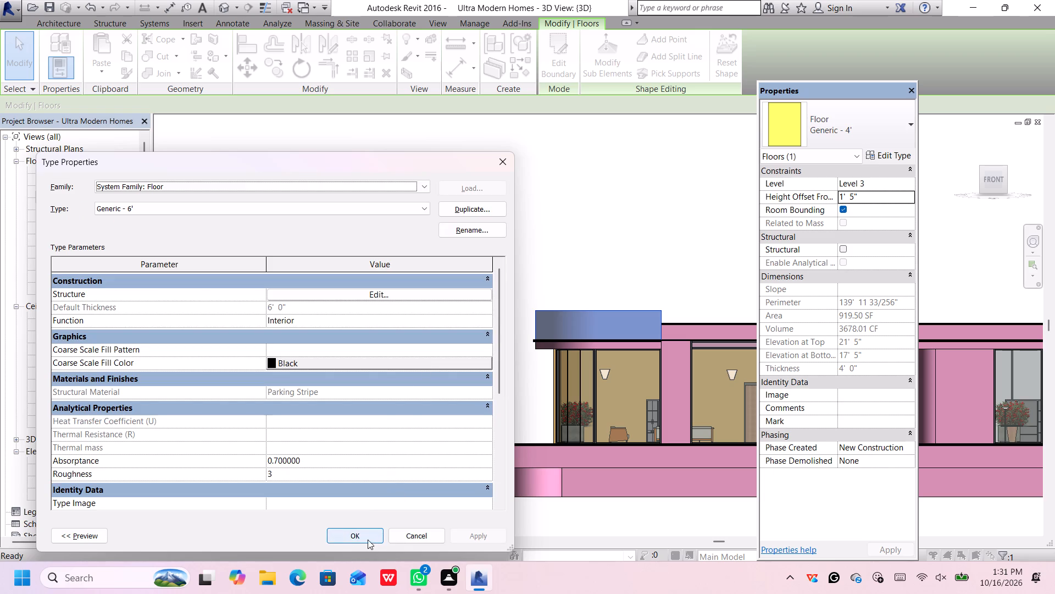
click(368, 540)
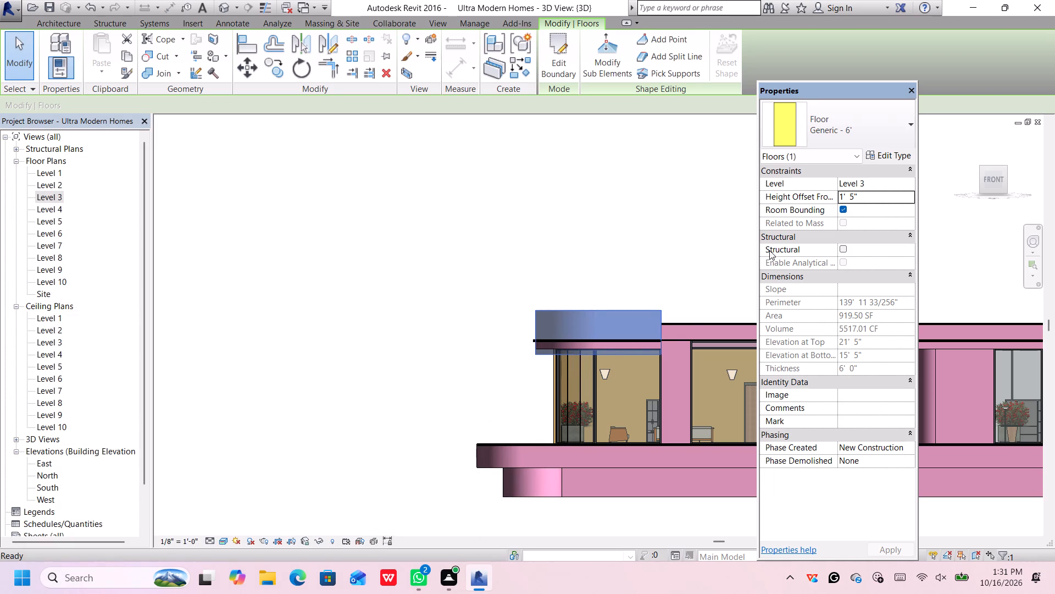
Set the west strip floor's height offset from Level 3 to 3' 5" and deselect the floor.
scroll(859, 201, up, 2)
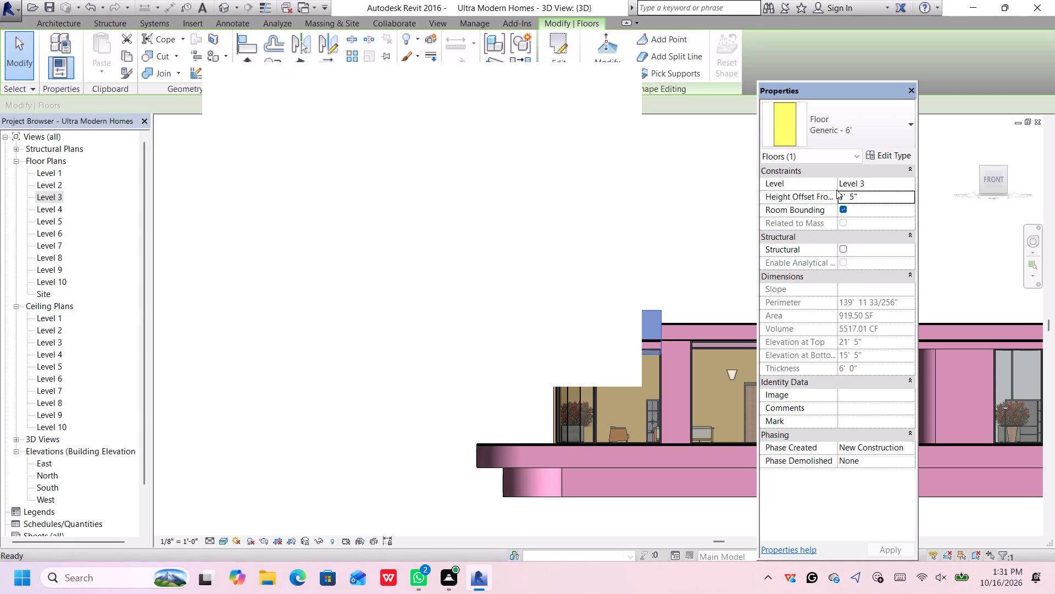
click(615, 81)
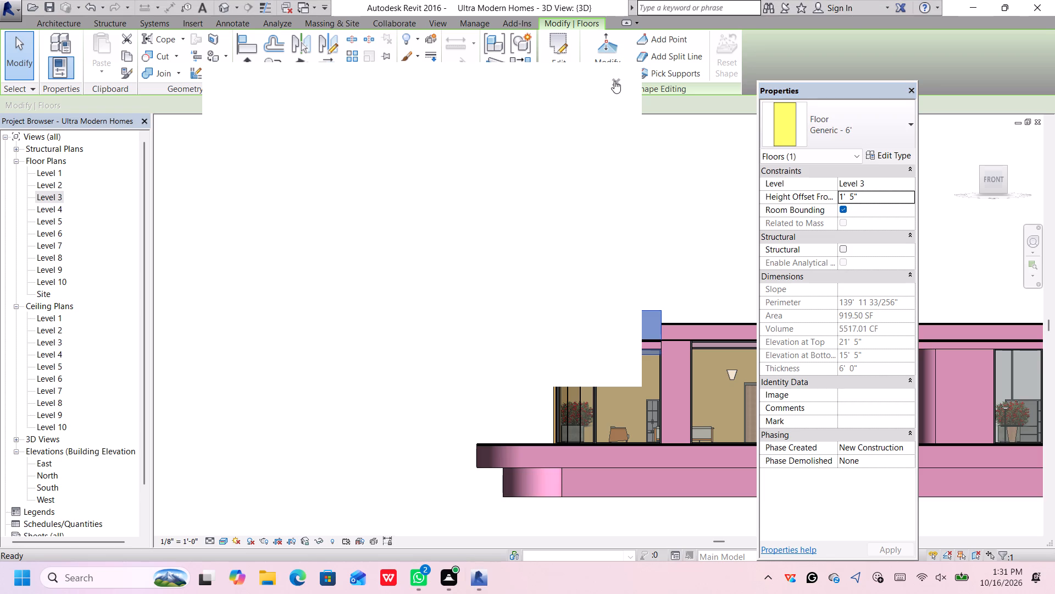
click(843, 197)
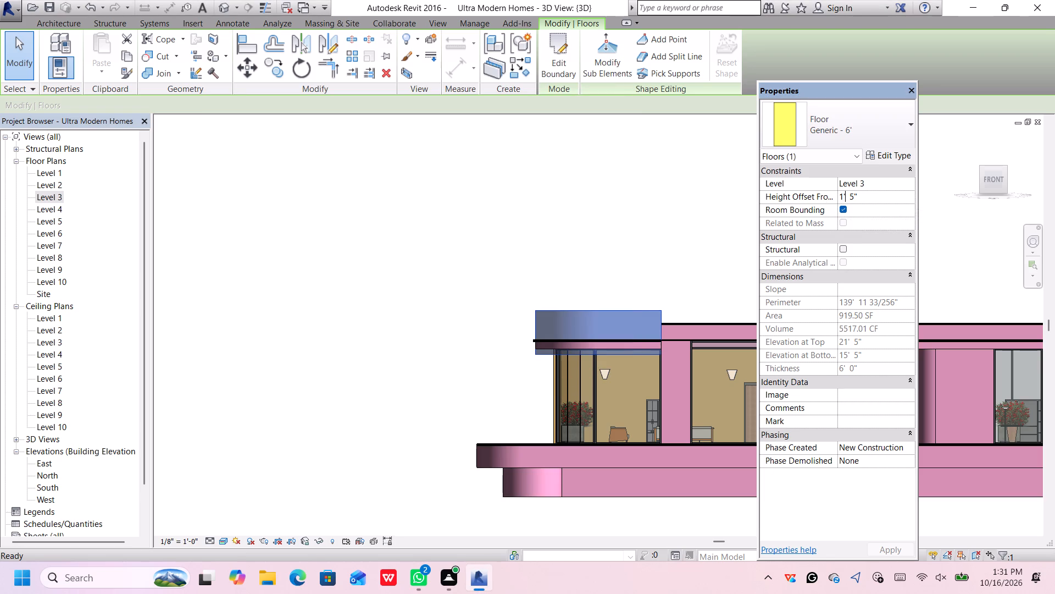
click(845, 197)
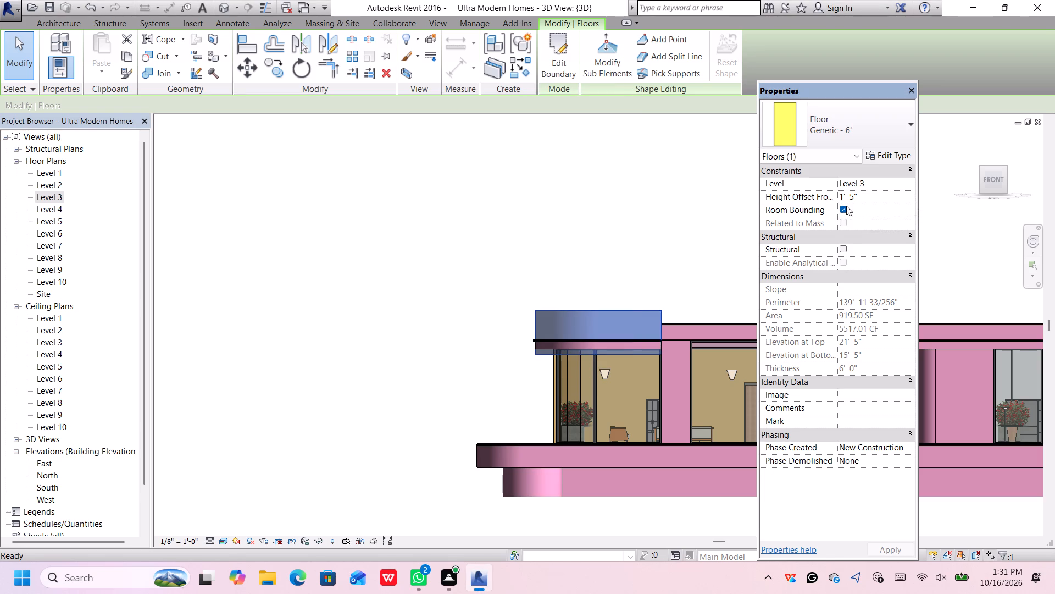
click(842, 195)
key(BackSpace)
key(3)
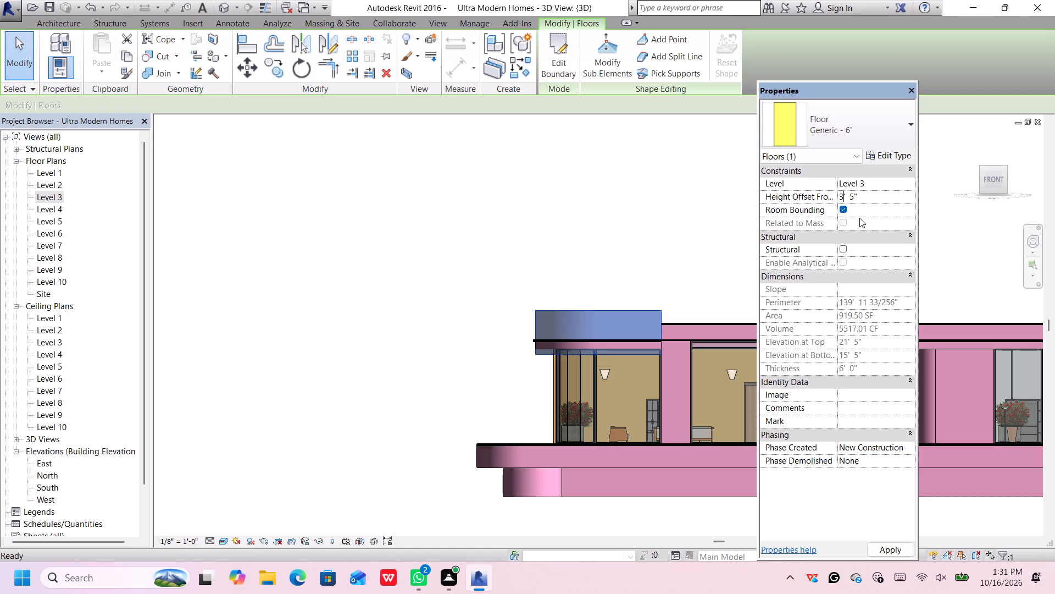
key(Return)
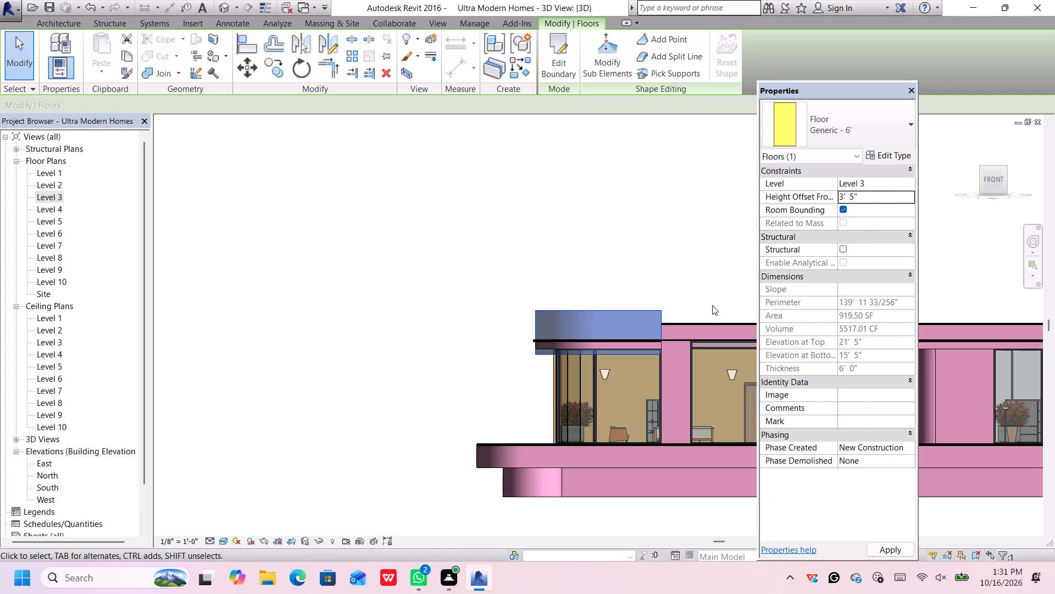
scroll(623, 370, up, 4)
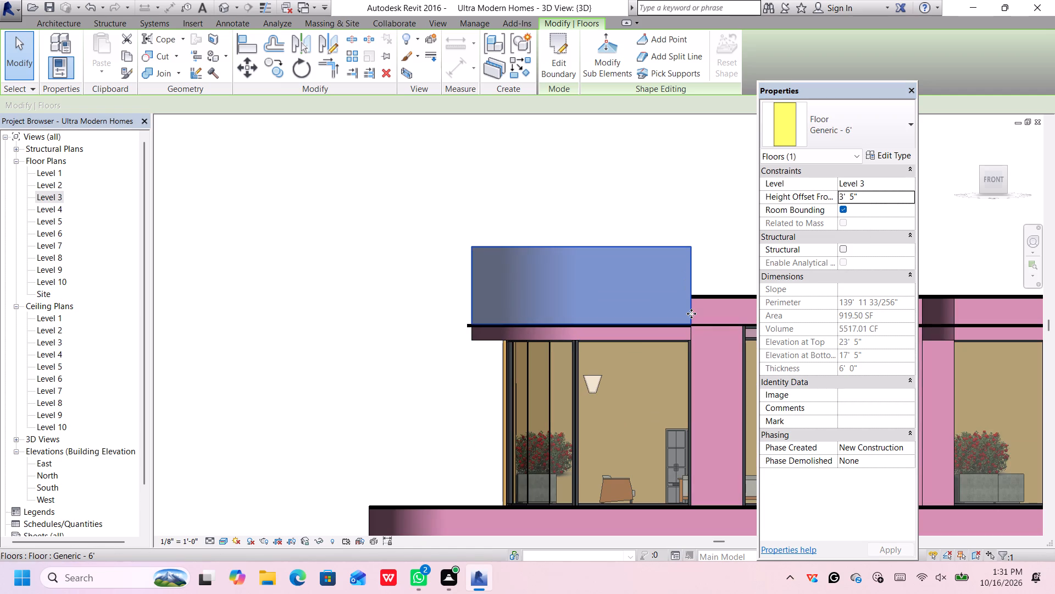
click(717, 216)
Examine the thickened west strip floor against the main roof from the front, the top and an angled corner view.
scroll(709, 241, down, 5)
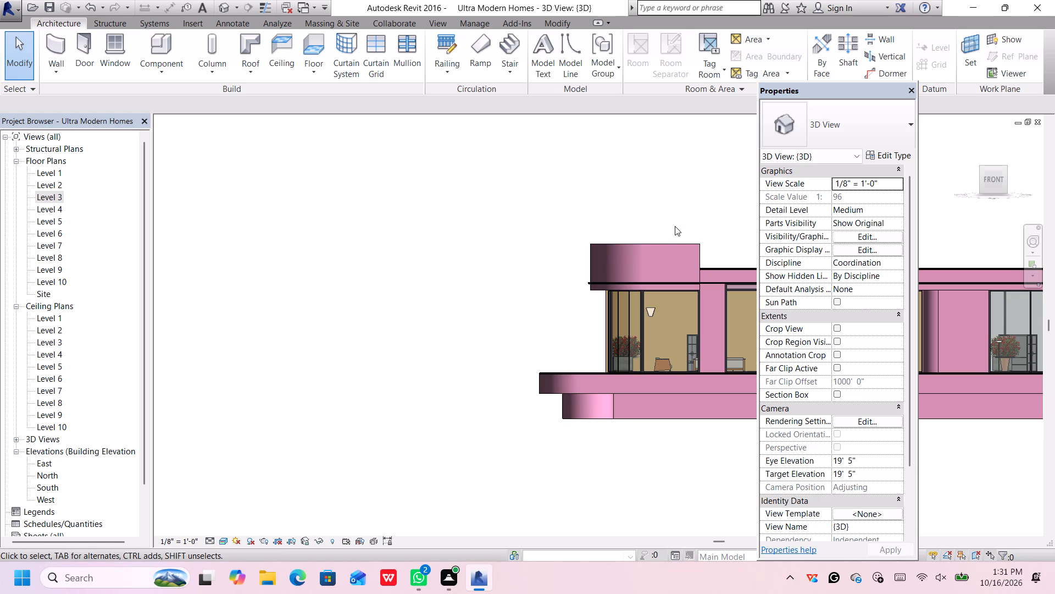
click(615, 461)
scroll(680, 276, down, 1)
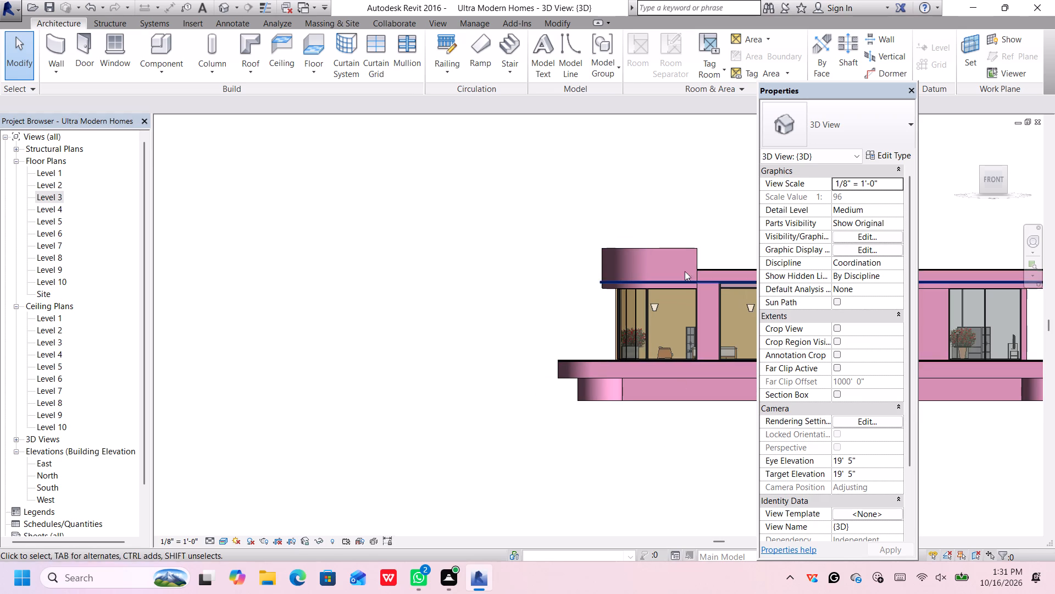
scroll(696, 251, up, 6)
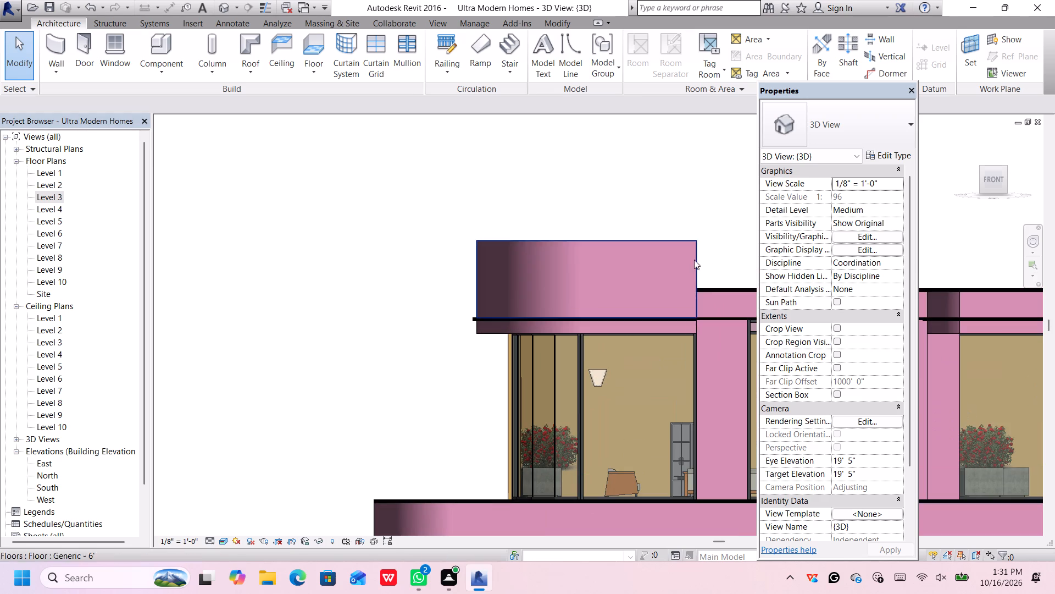
scroll(679, 256, down, 3)
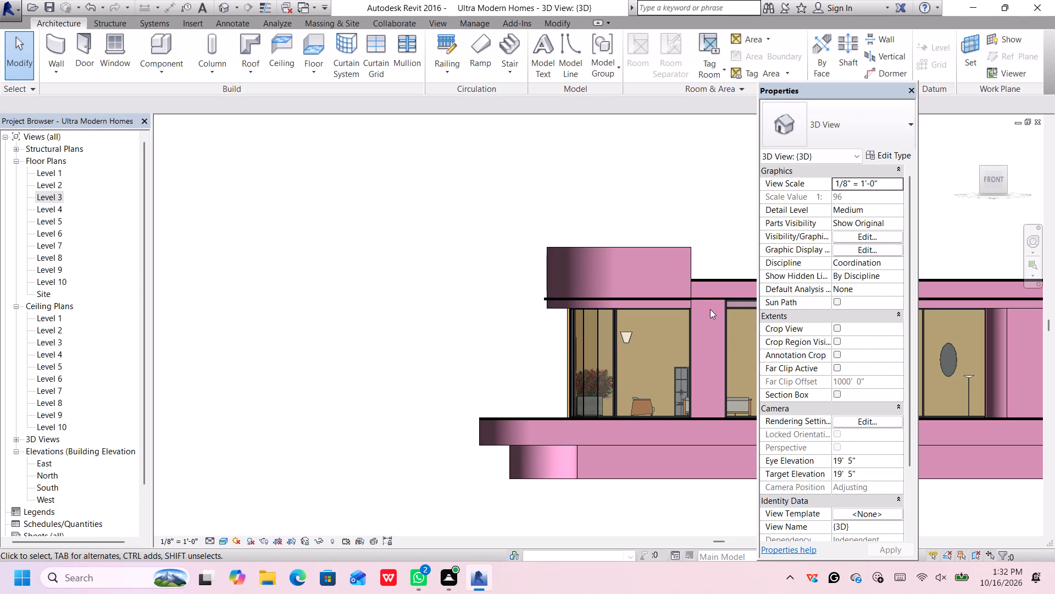
click(996, 167)
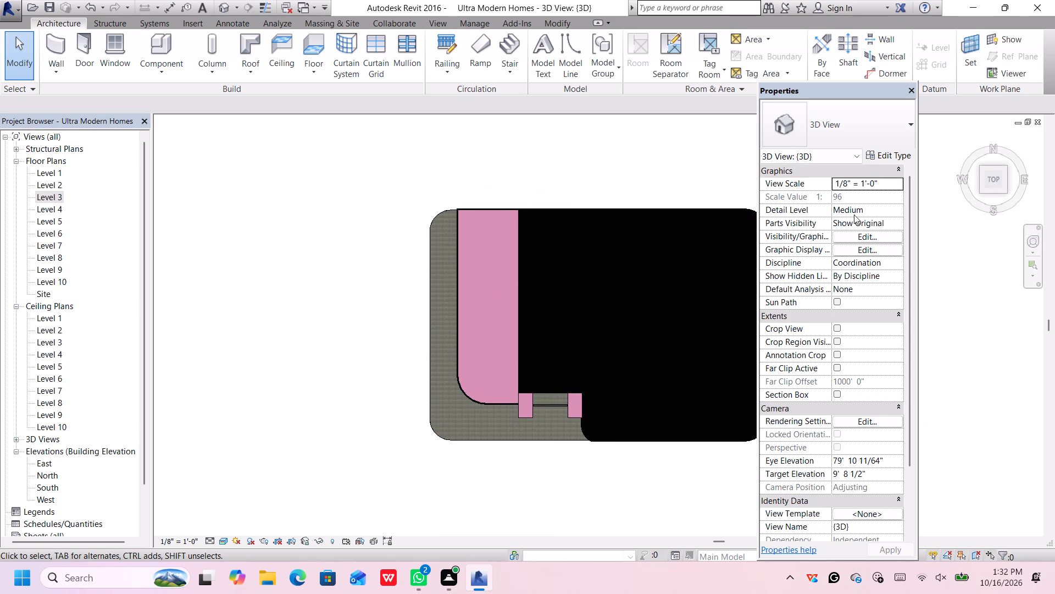
click(980, 192)
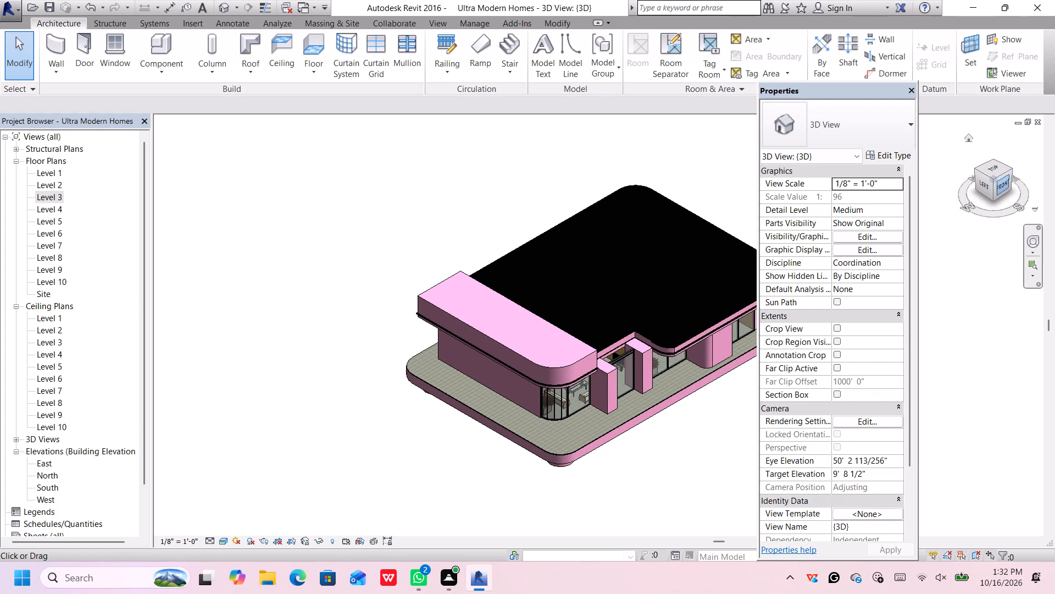
click(999, 184)
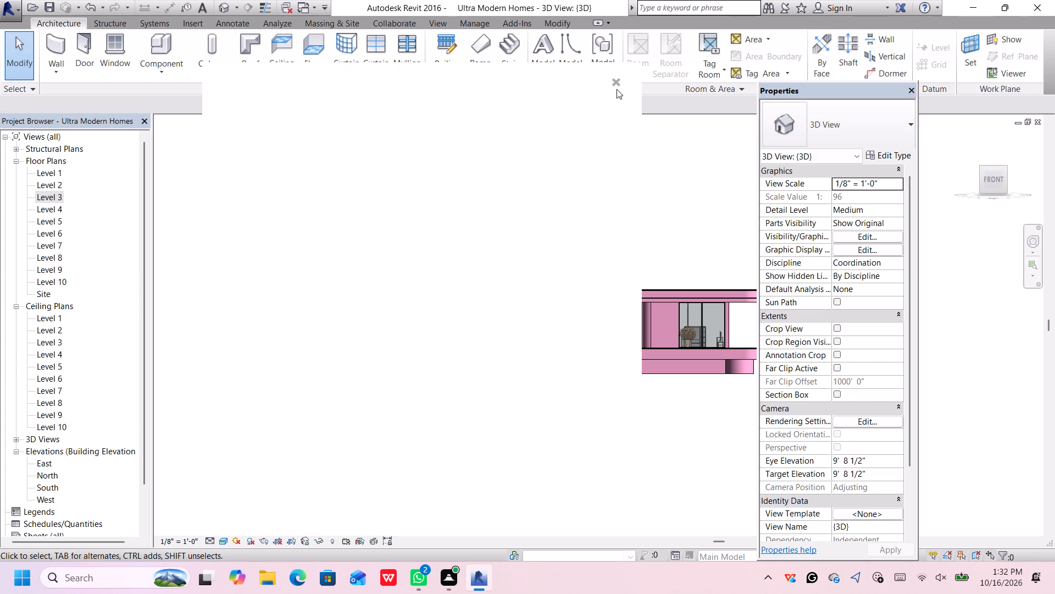
click(617, 84)
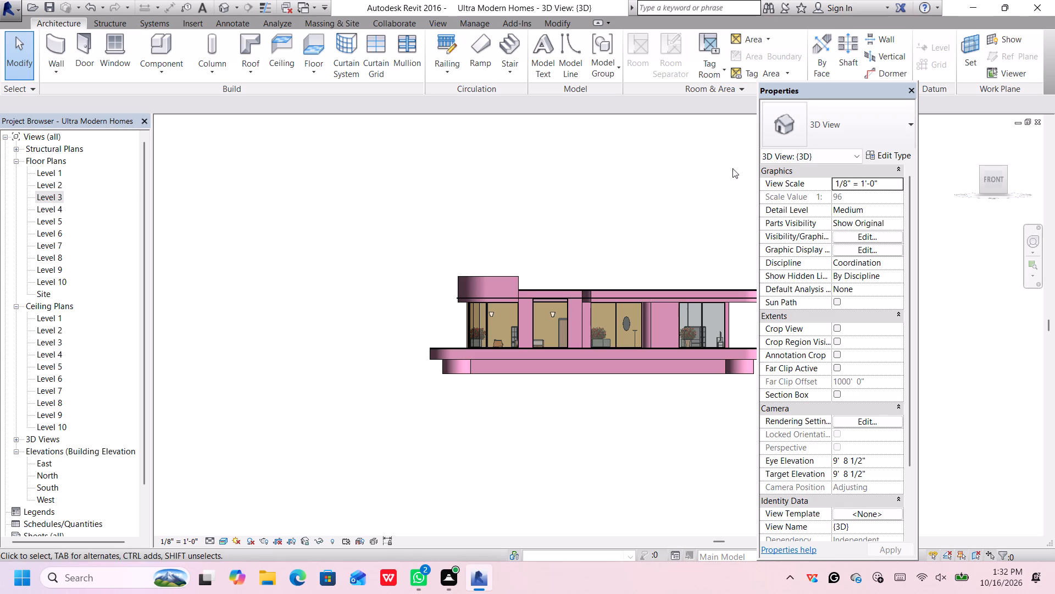
Start a new floor boundary sketch in top view, based on Level 3 with a height offset of 9' 5".
click(320, 47)
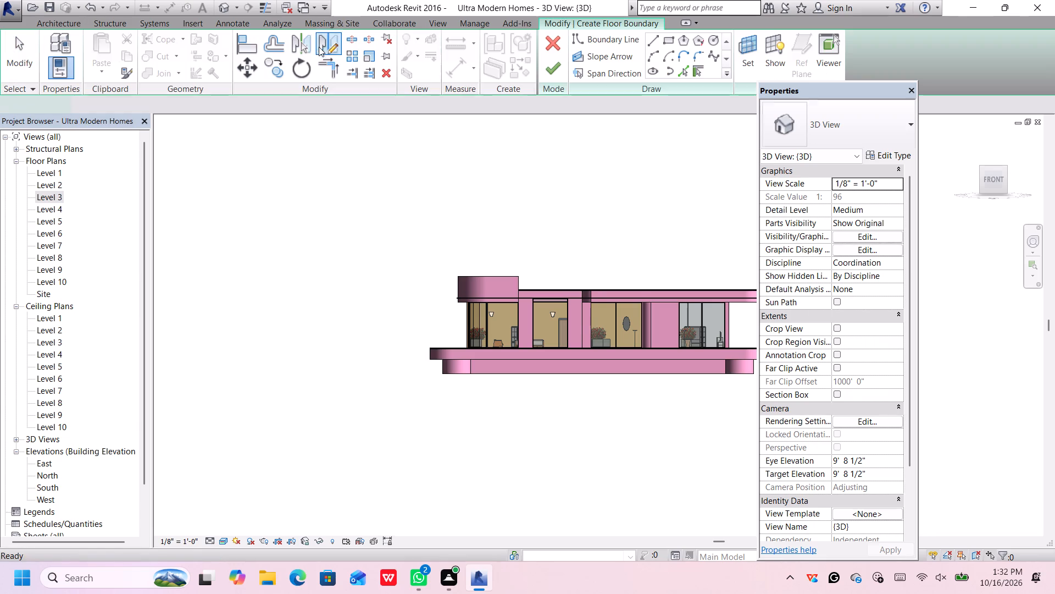
click(995, 167)
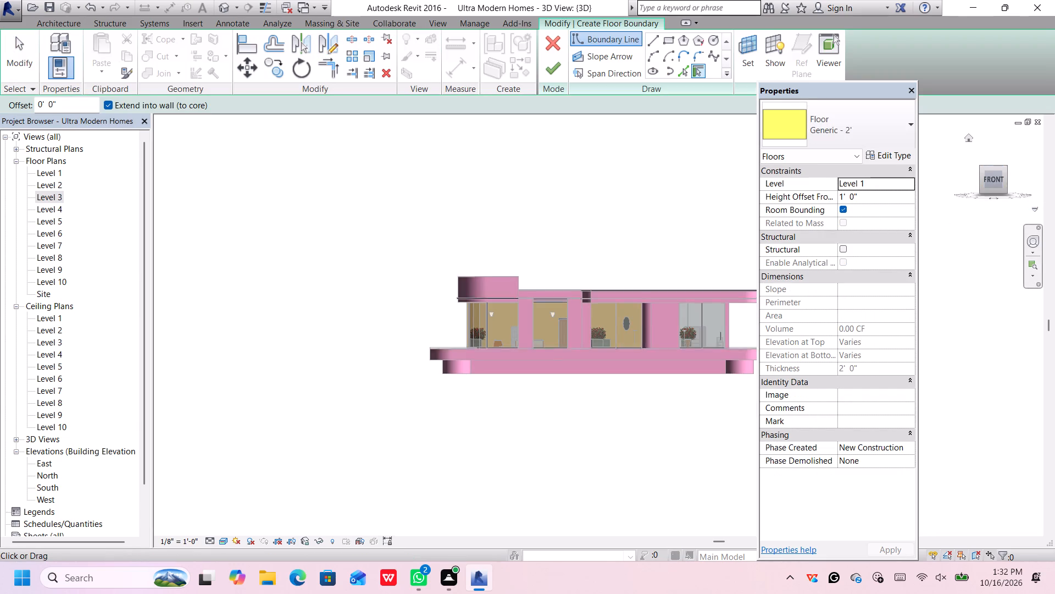
scroll(537, 194, up, 2)
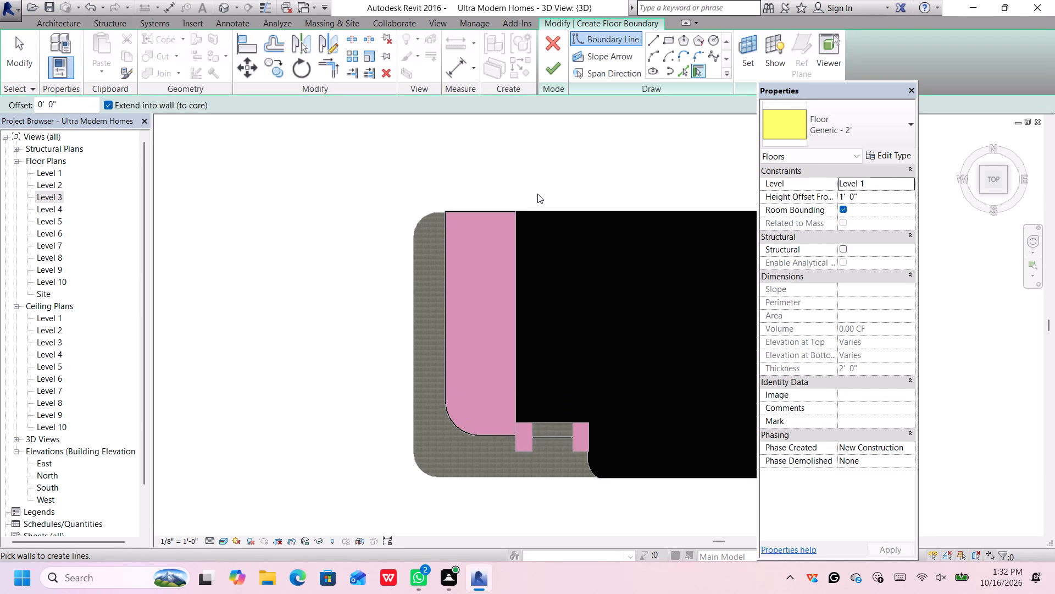
scroll(537, 194, up, 3)
middle_drag(507, 216, 498, 194)
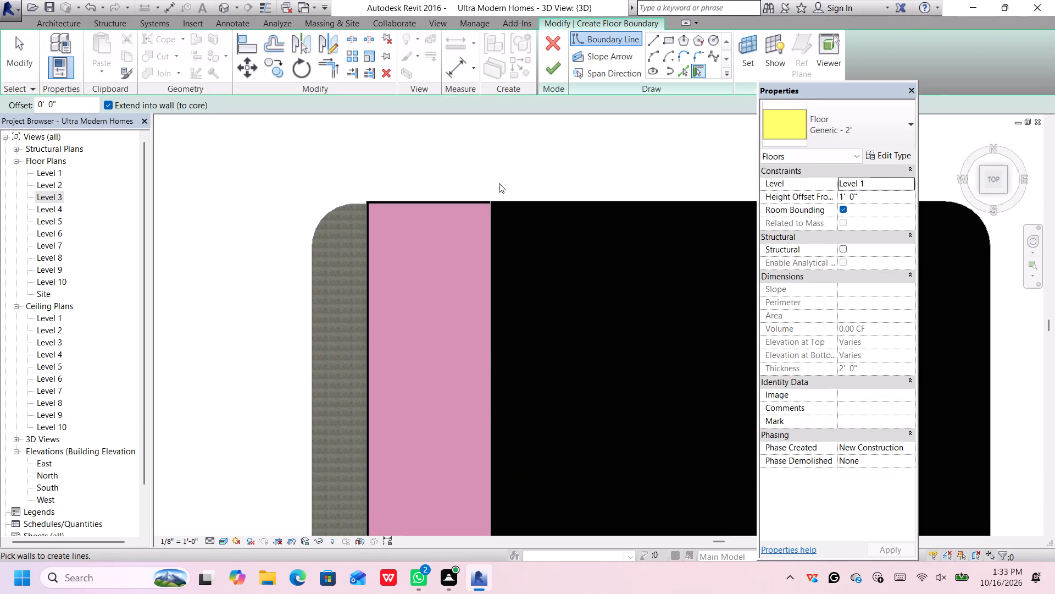
scroll(499, 182, up, 5)
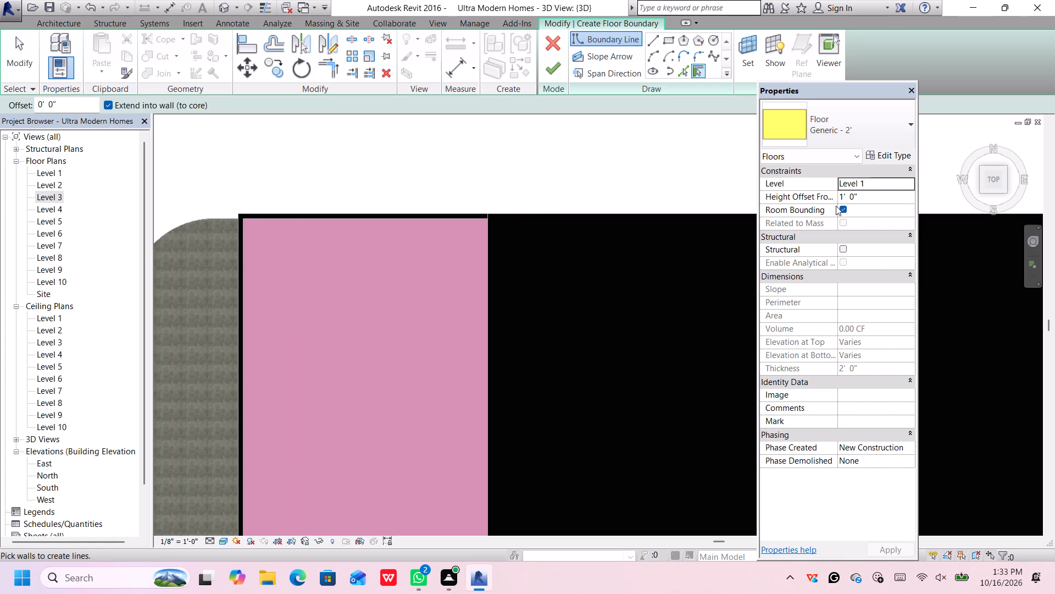
click(908, 183)
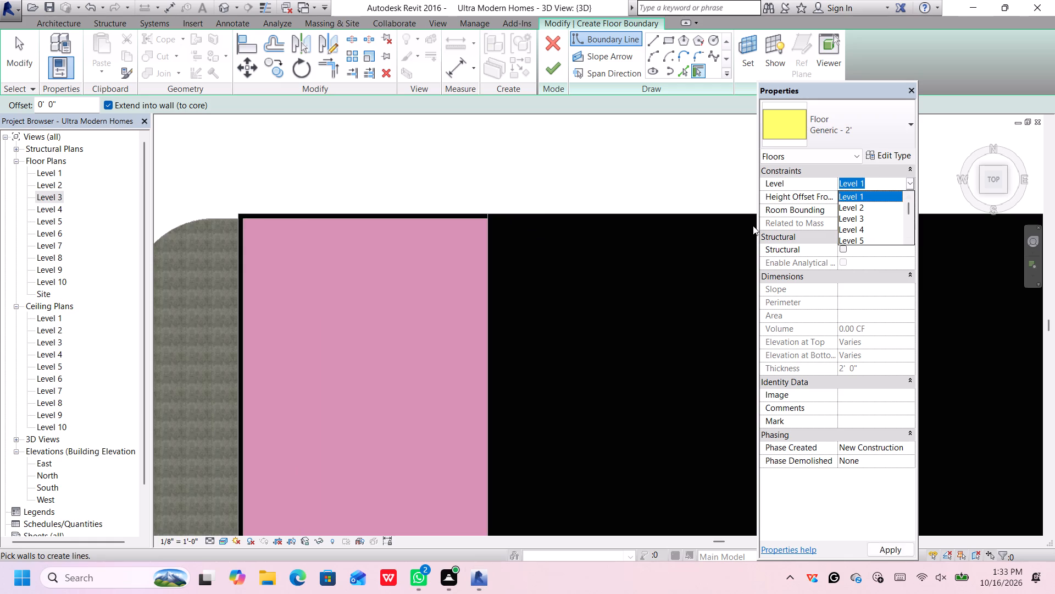
click(868, 213)
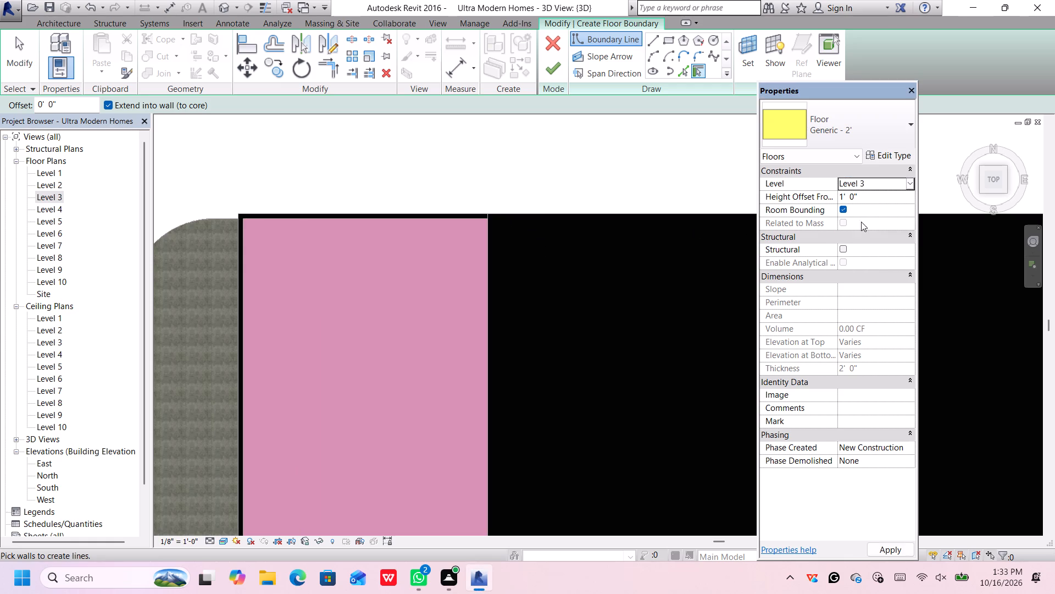
click(844, 198)
key(BackSpace)
key(9)
key(Right)
key(Right)
key(Right)
key(Right)
key(BackSpace)
key(5)
scroll(574, 410, down, 4)
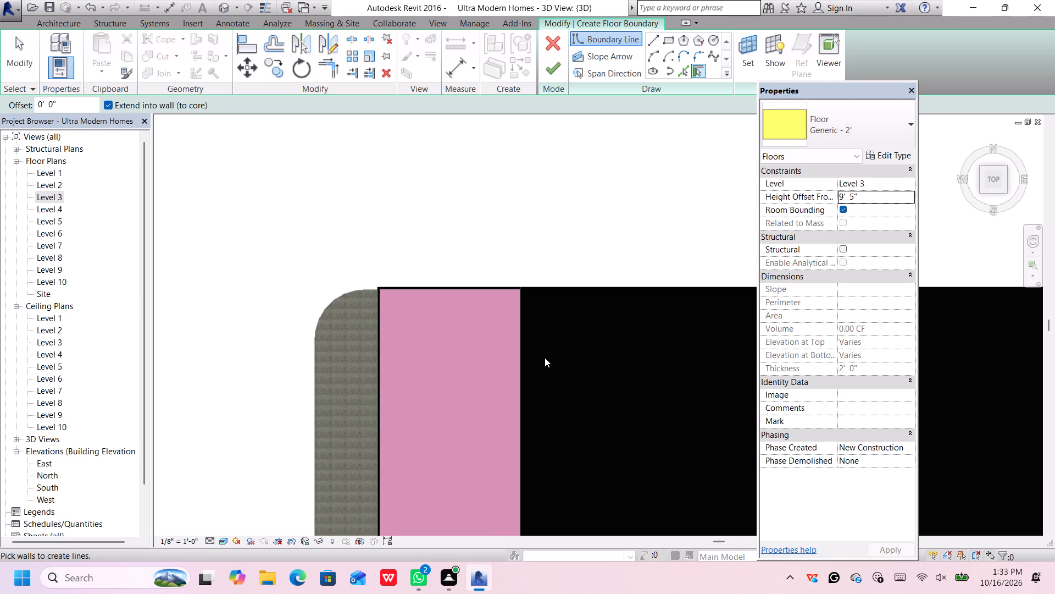
Sketch the floor boundary's north edge, about 17' 5" long, and west edge, about 46' 10" long, along the west strip's outer outline.
scroll(545, 359, down, 11)
scroll(594, 453, up, 6)
scroll(546, 471, up, 1)
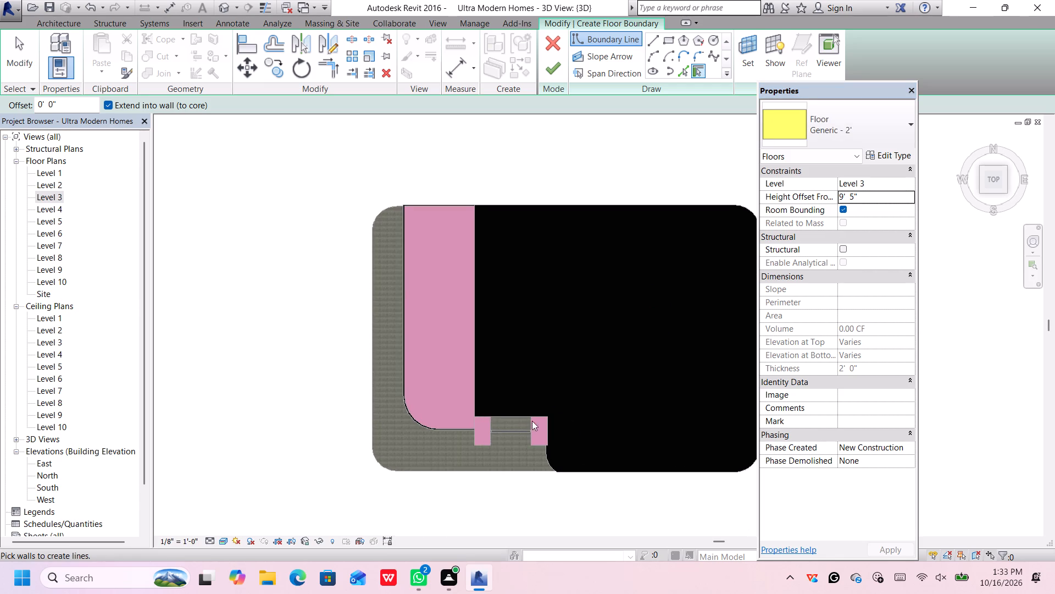
scroll(449, 154, up, 3)
scroll(512, 159, down, 3)
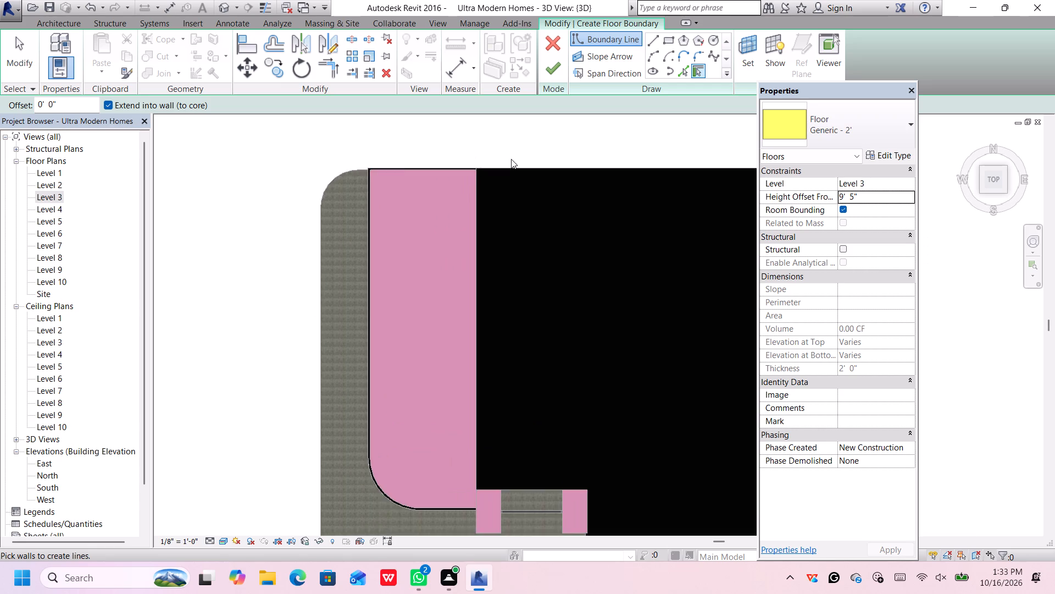
scroll(511, 159, down, 1)
scroll(530, 149, up, 2)
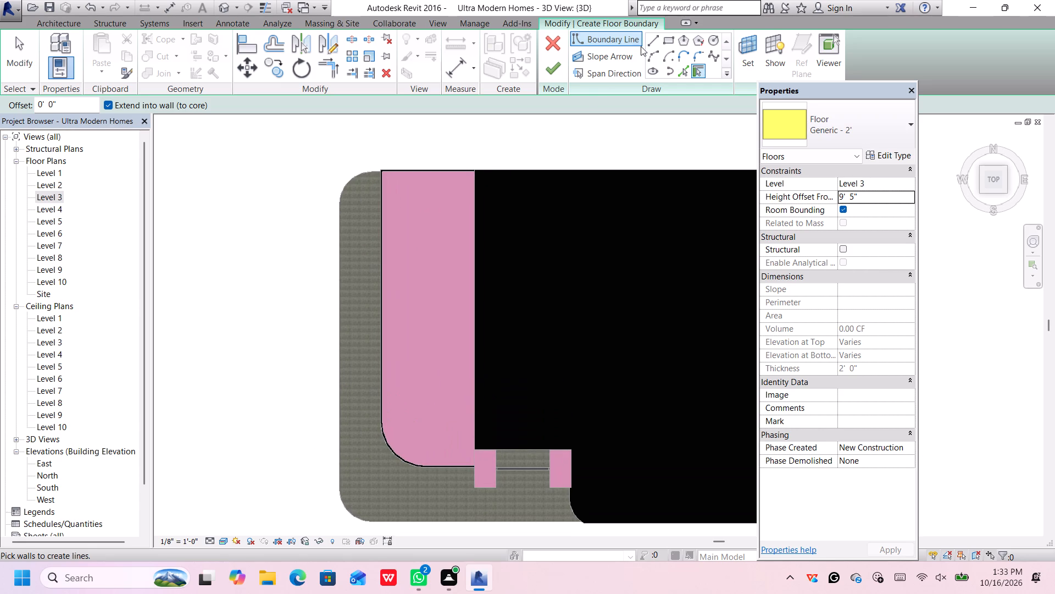
click(658, 40)
scroll(452, 165, up, 5)
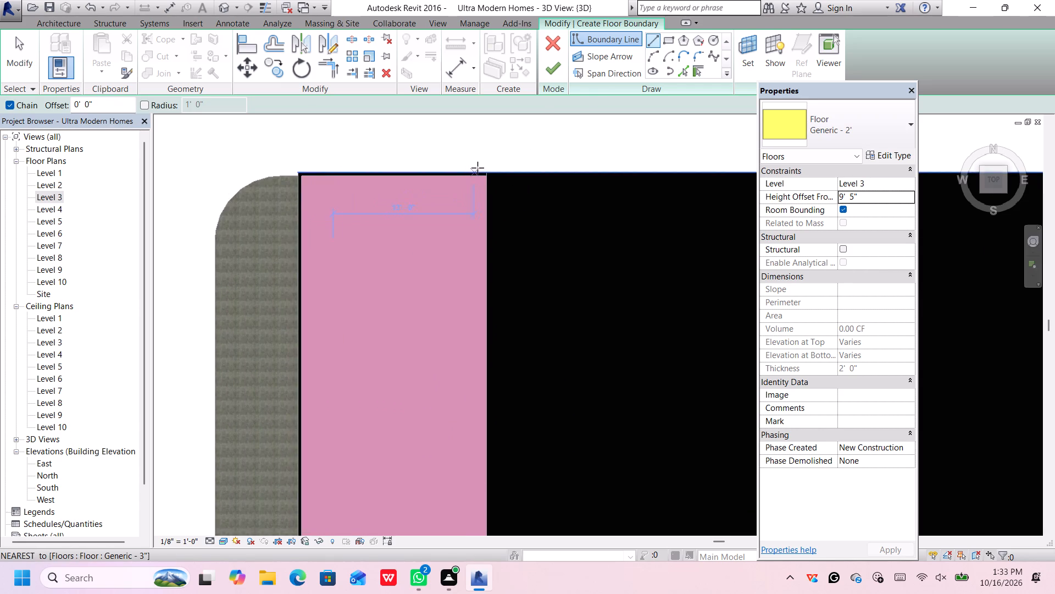
scroll(480, 168, up, 3)
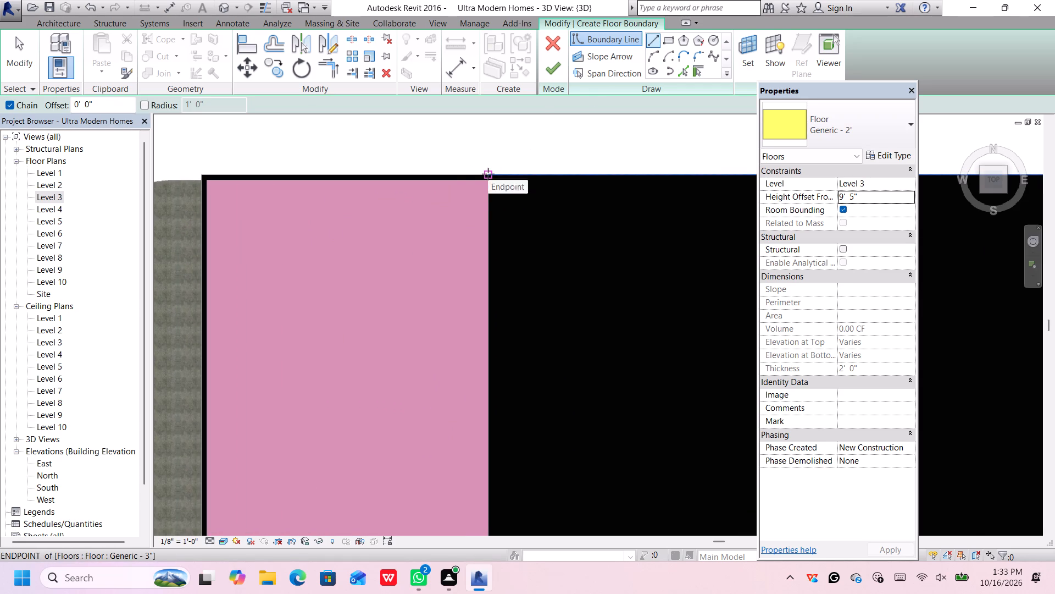
click(488, 174)
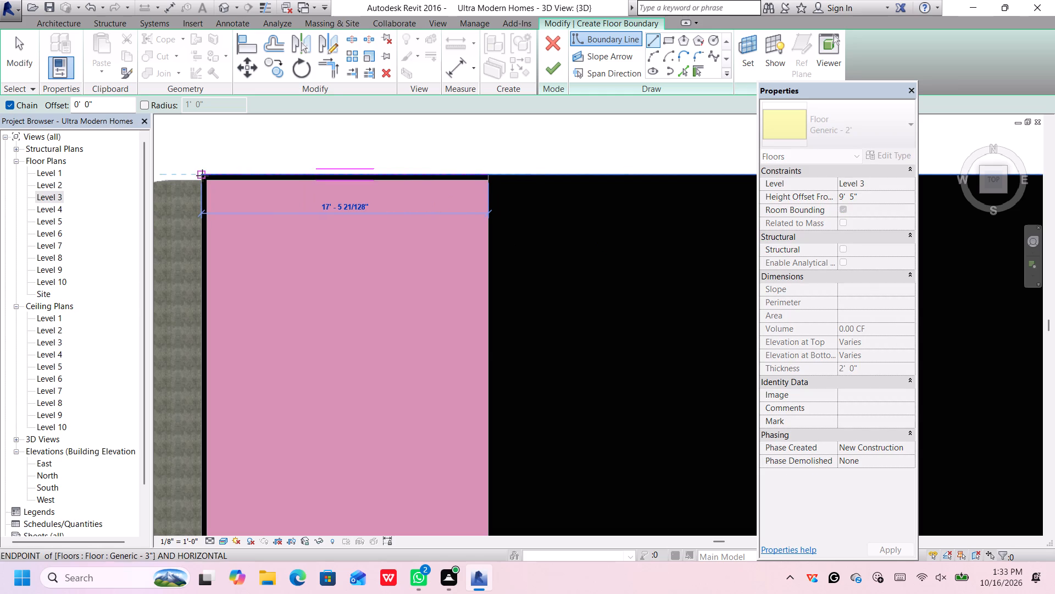
click(202, 175)
scroll(204, 173, down, 8)
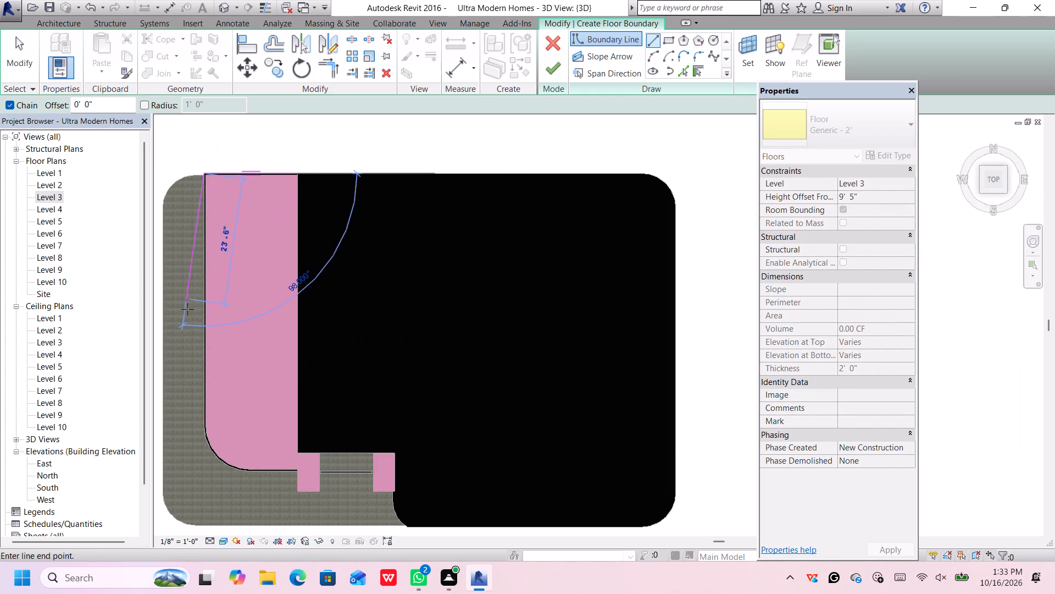
scroll(194, 437, up, 4)
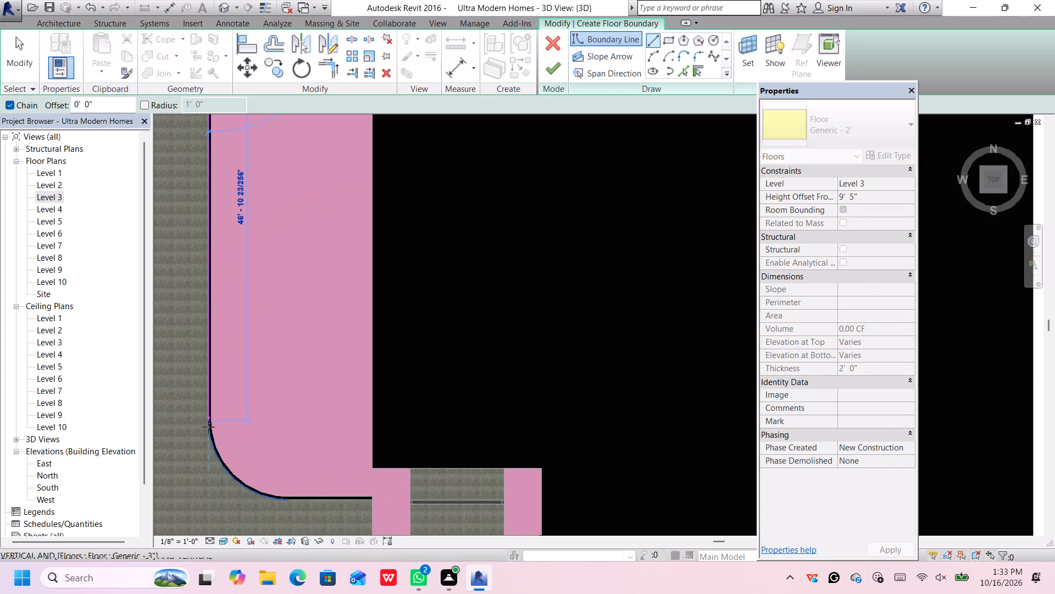
click(208, 420)
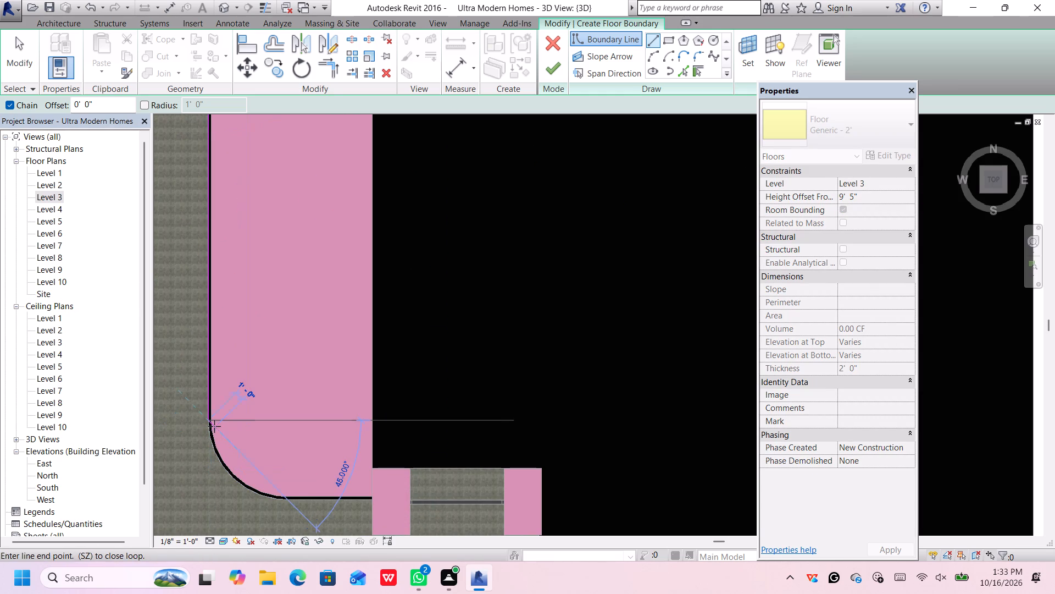
Add a 90° boundary arc with a radius of about 8' 5" around the strip's rounded southwest corner.
click(658, 57)
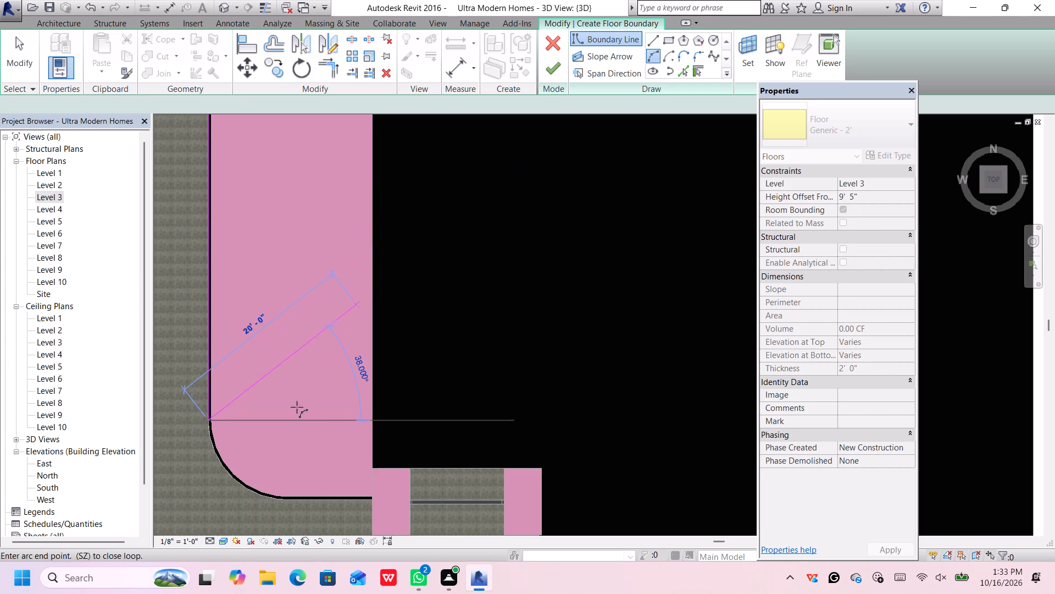
scroll(223, 428, up, 4)
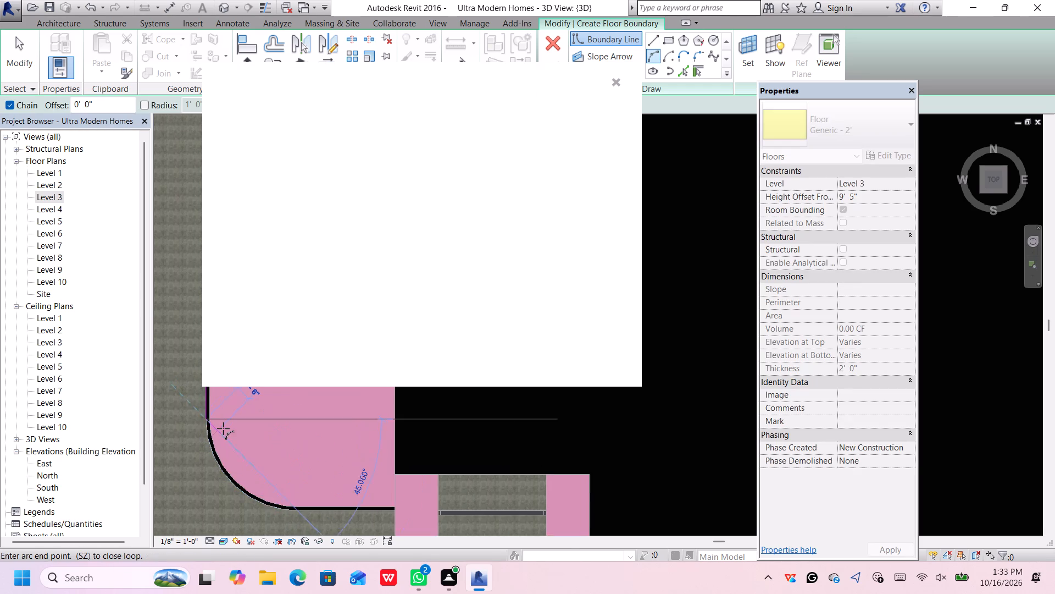
click(620, 80)
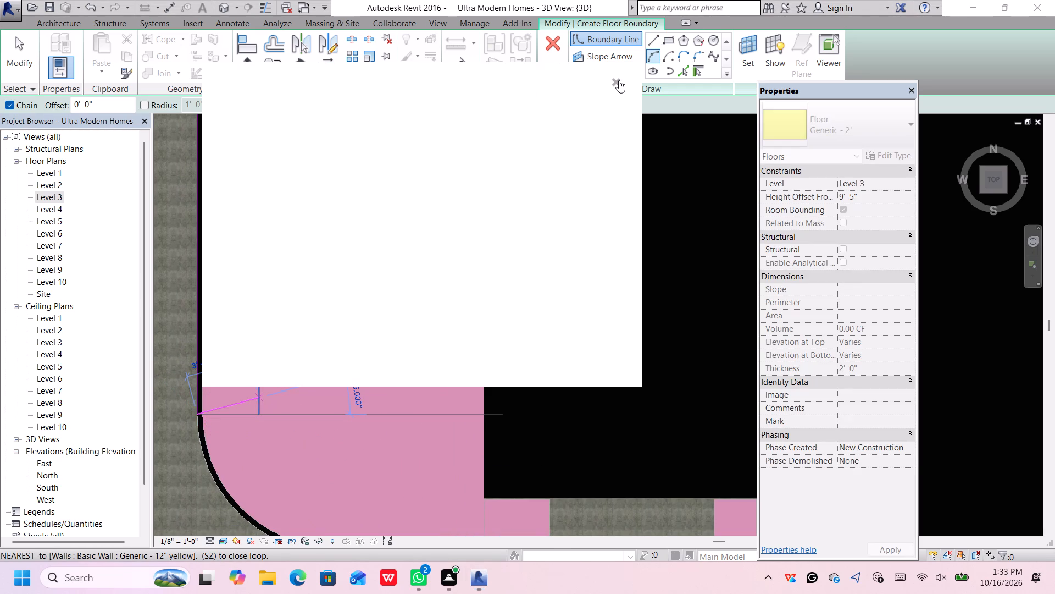
scroll(425, 287, down, 6)
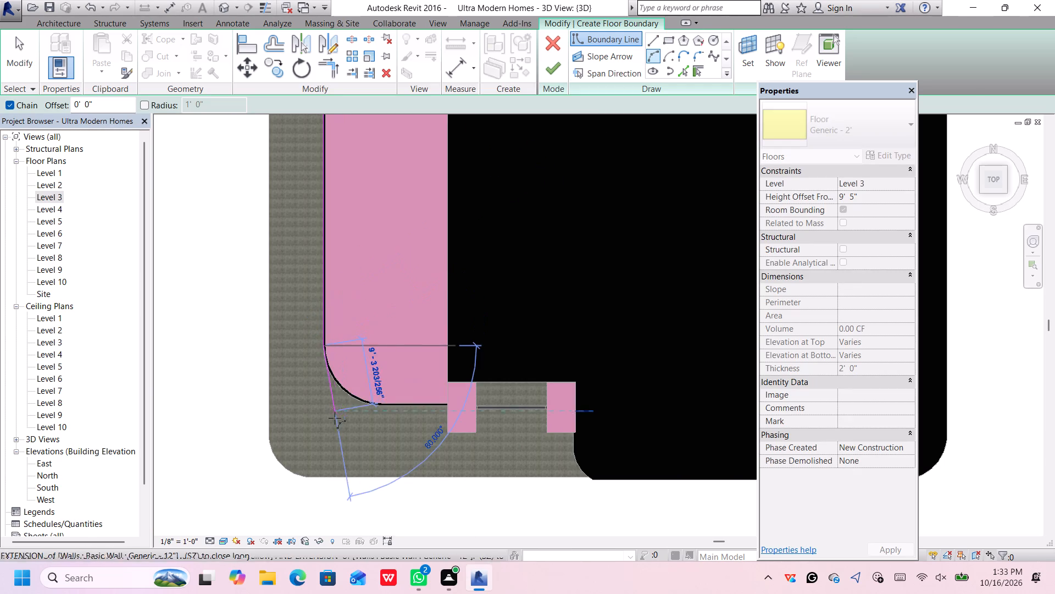
scroll(379, 398, up, 5)
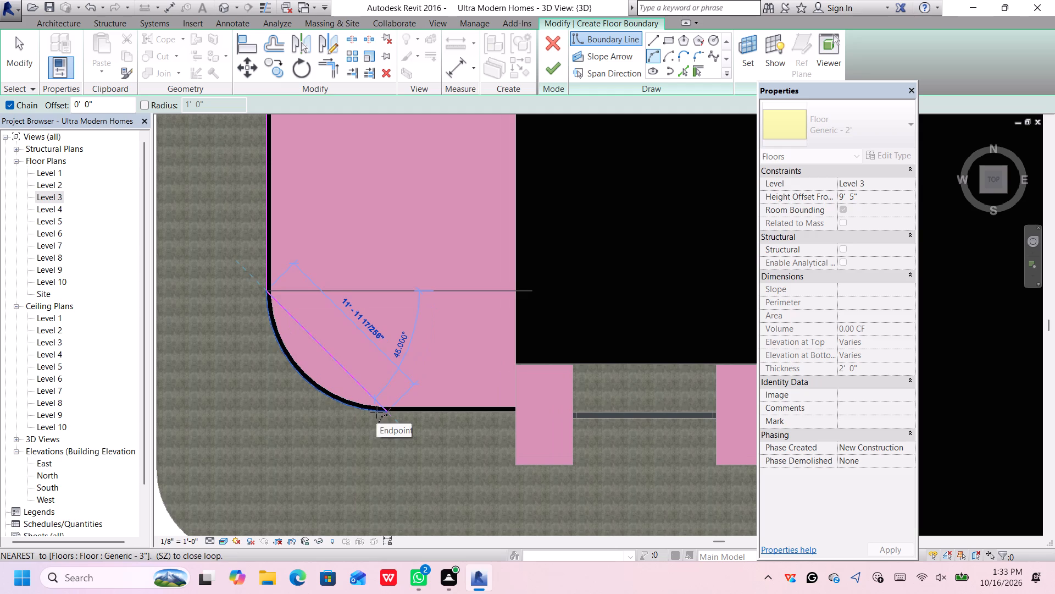
scroll(376, 411, up, 1)
click(388, 412)
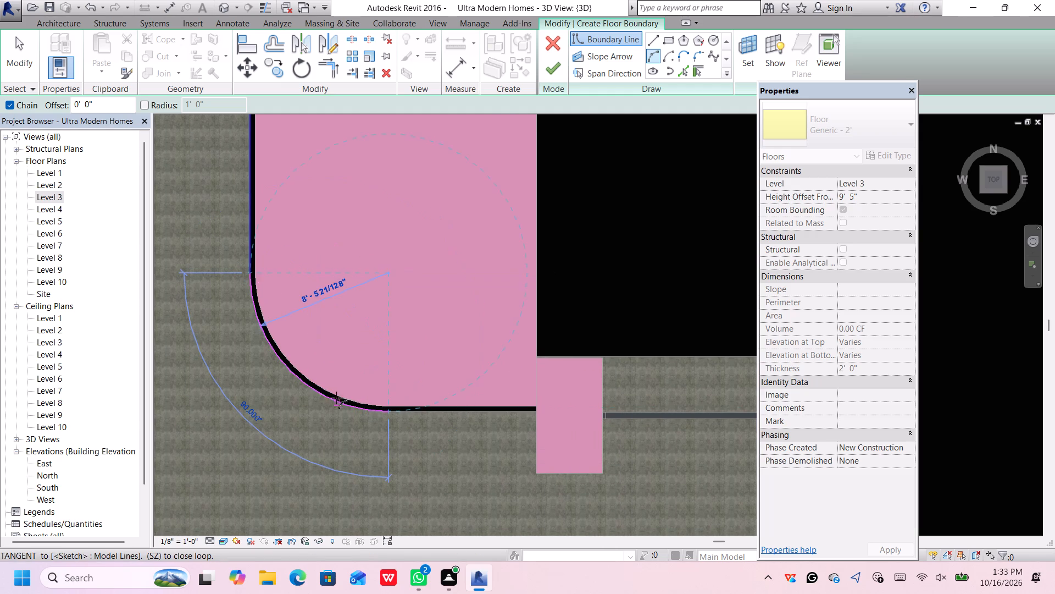
click(304, 397)
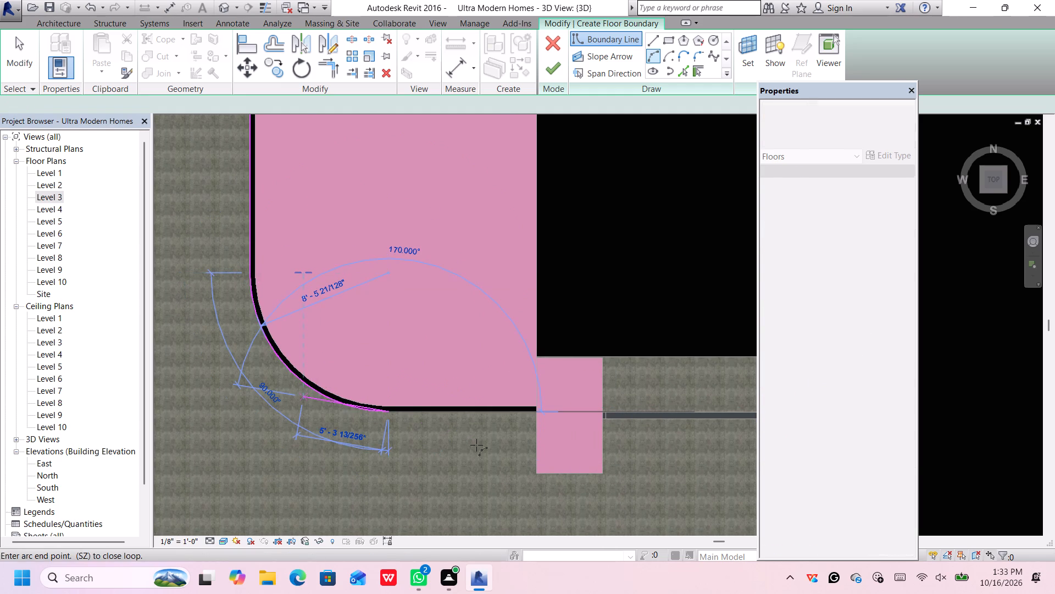
Close the floor boundary with a south line about 9' long and a straight east line back to the north edge's starting point.
click(659, 43)
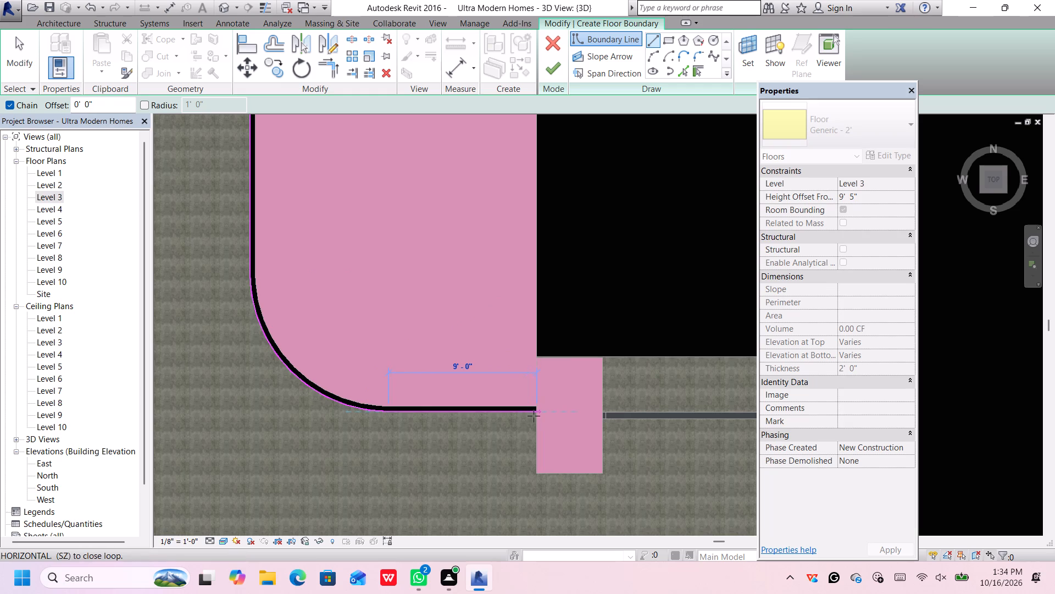
click(538, 415)
scroll(548, 304, down, 11)
scroll(537, 137, up, 1)
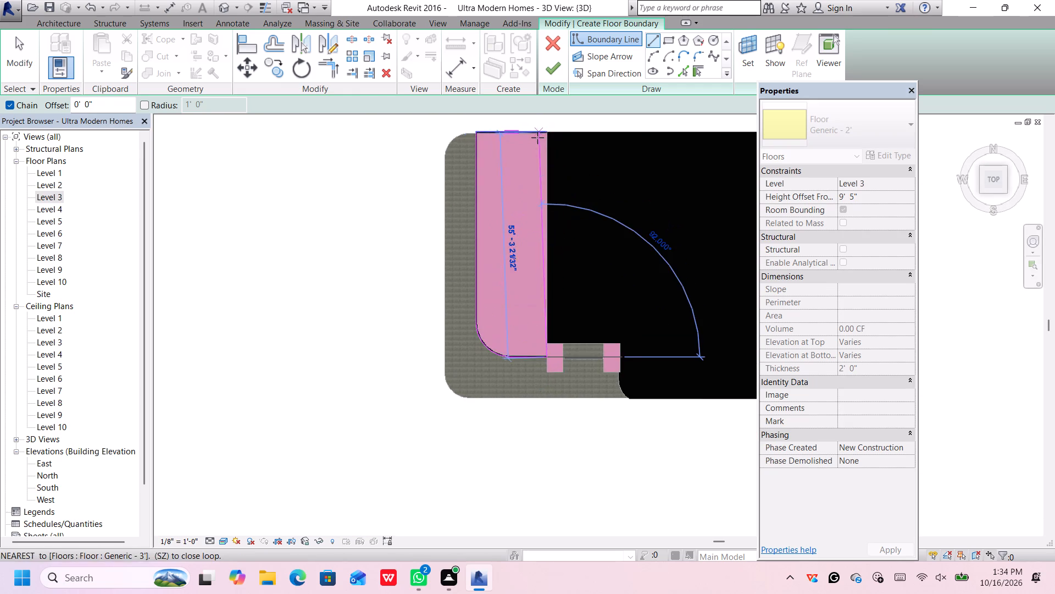
scroll(540, 137, up, 12)
click(551, 129)
Assign the Generic - 3" floor type to the sketched floor and finish the boundary.
scroll(573, 119, down, 2)
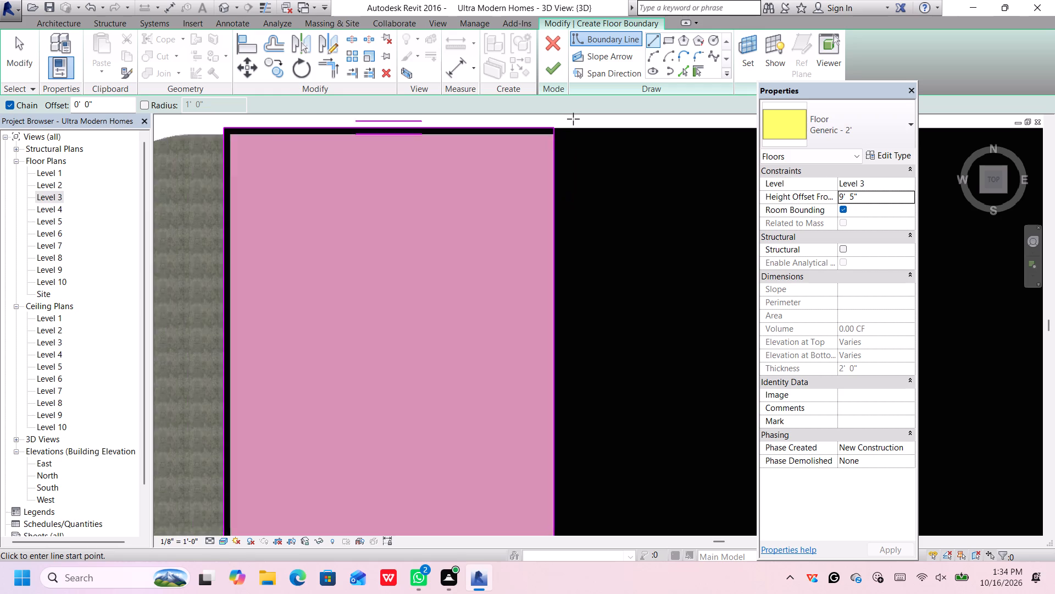
scroll(573, 119, down, 3)
scroll(593, 116, up, 4)
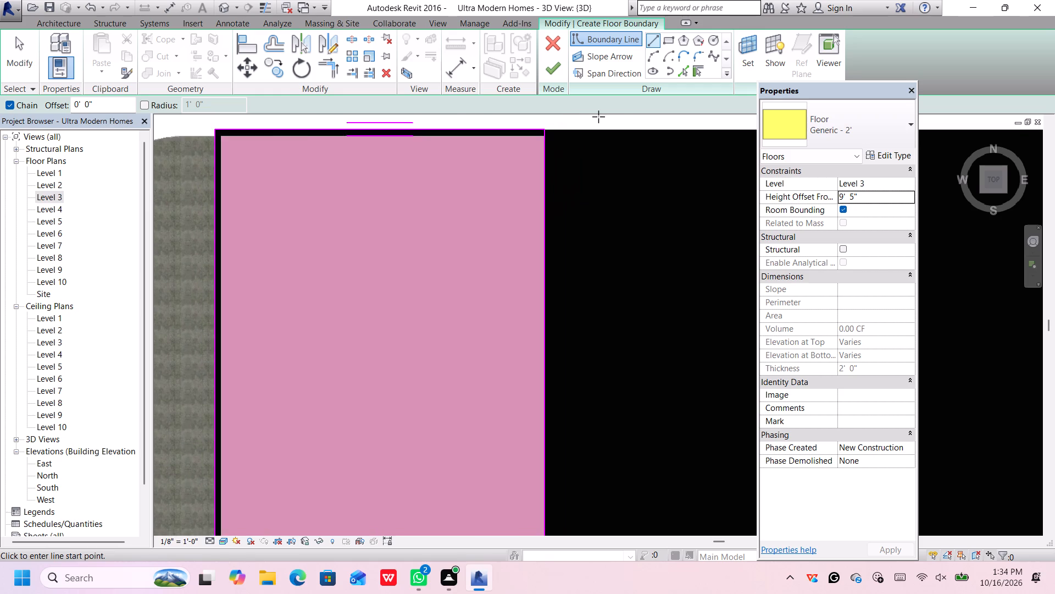
scroll(635, 123, down, 1)
click(849, 123)
scroll(803, 172, up, 4)
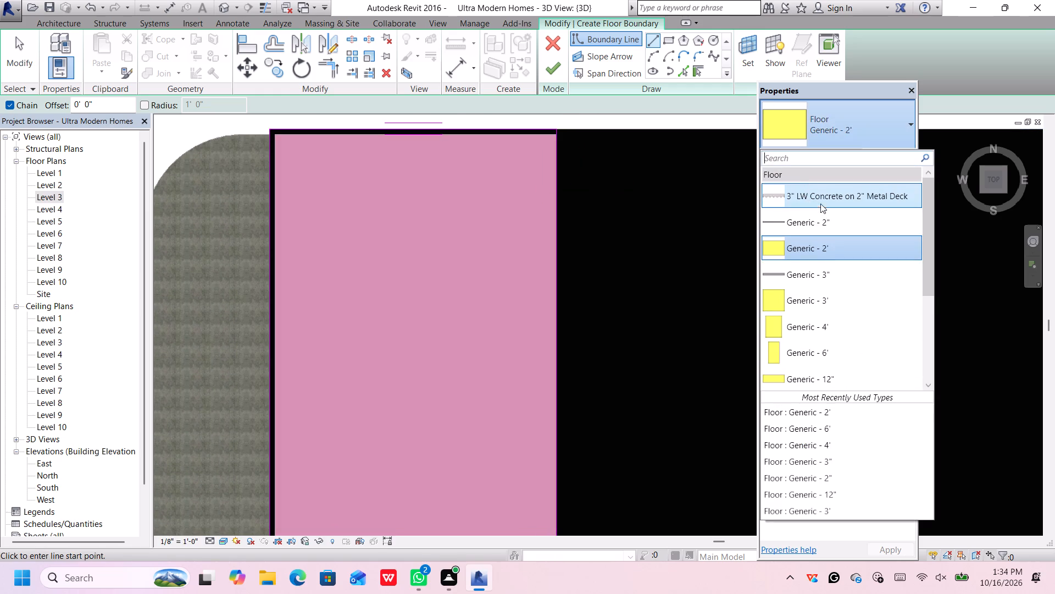
click(826, 223)
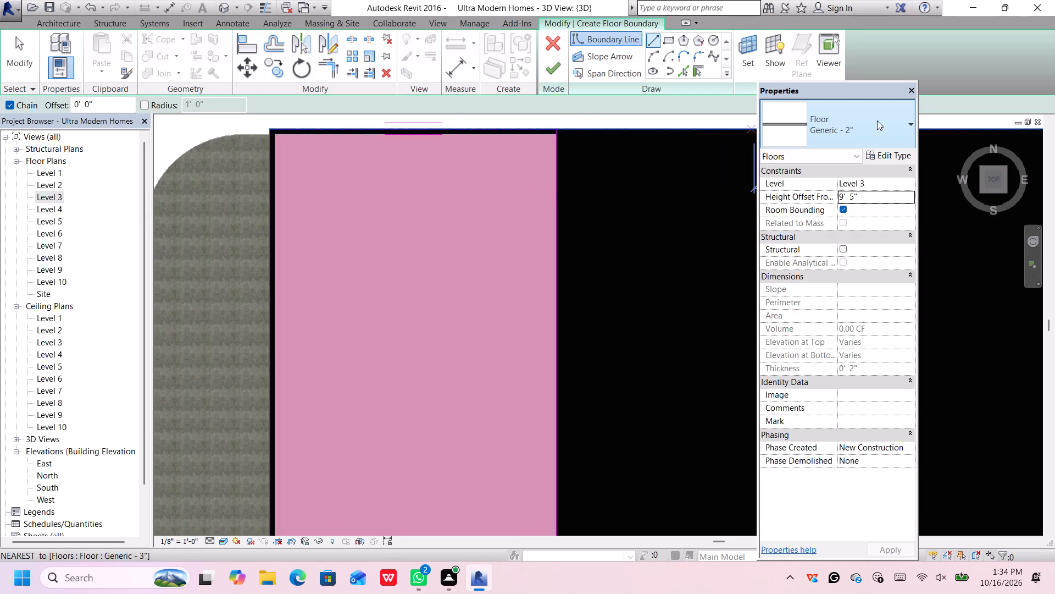
click(879, 121)
click(826, 275)
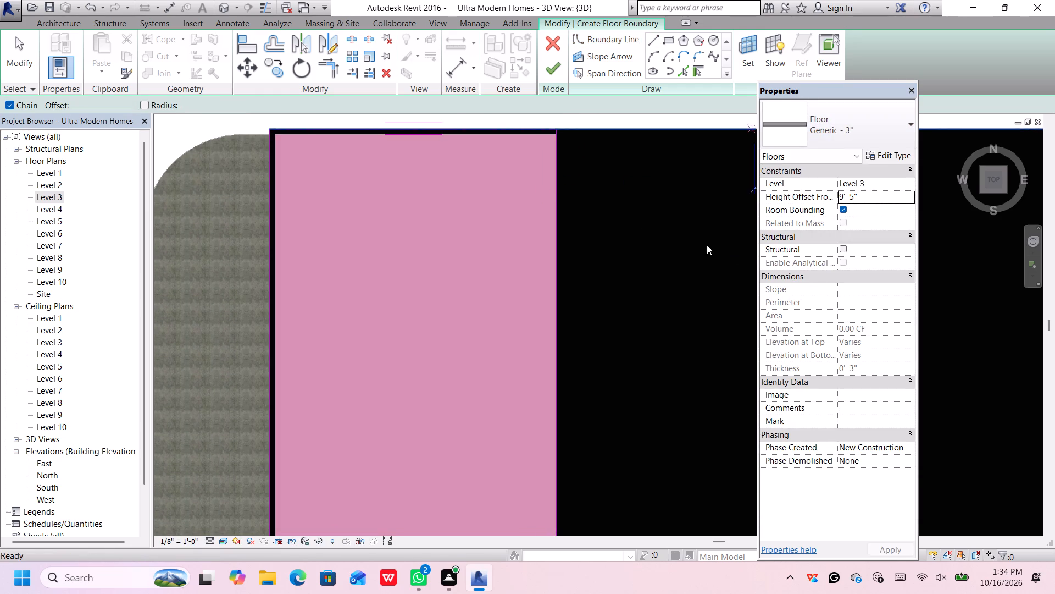
scroll(607, 203, down, 2)
scroll(642, 136, down, 2)
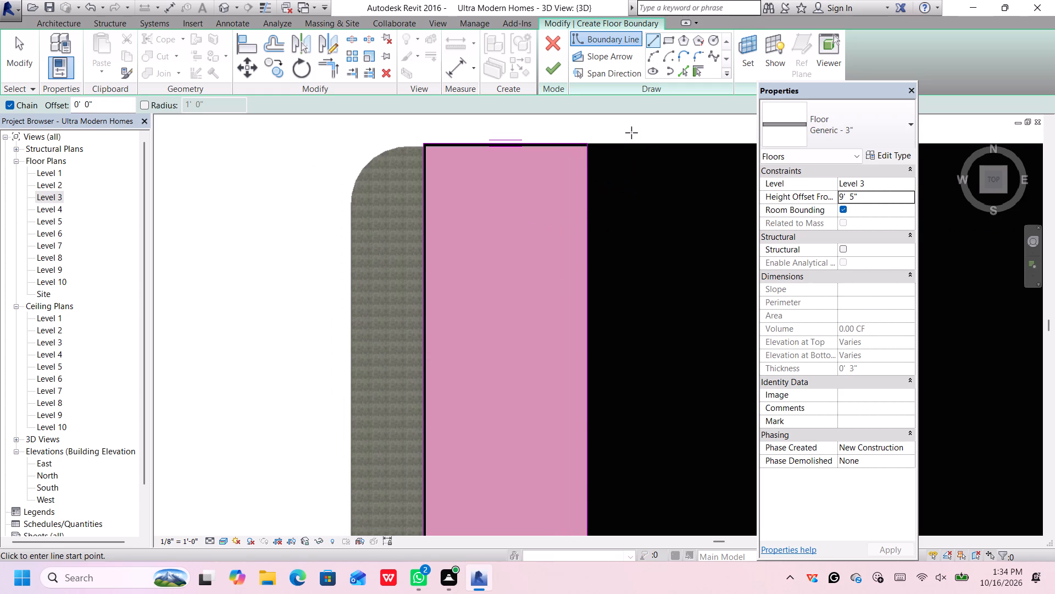
click(554, 76)
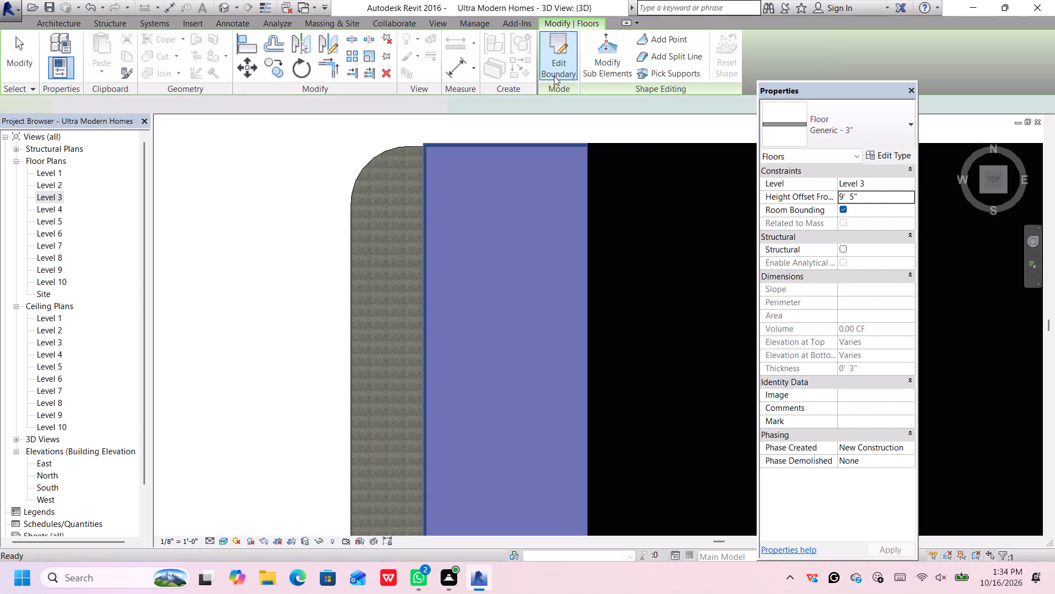
From an angled corner view, set the new 3" floor's height offset from Level 3 to 3' 5".
click(981, 192)
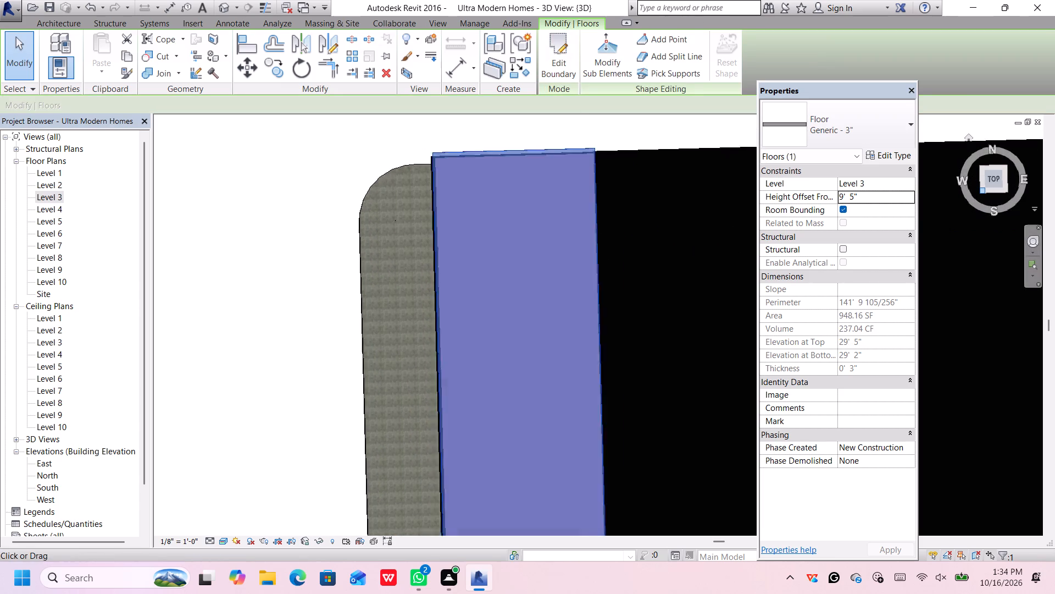
scroll(625, 268, down, 5)
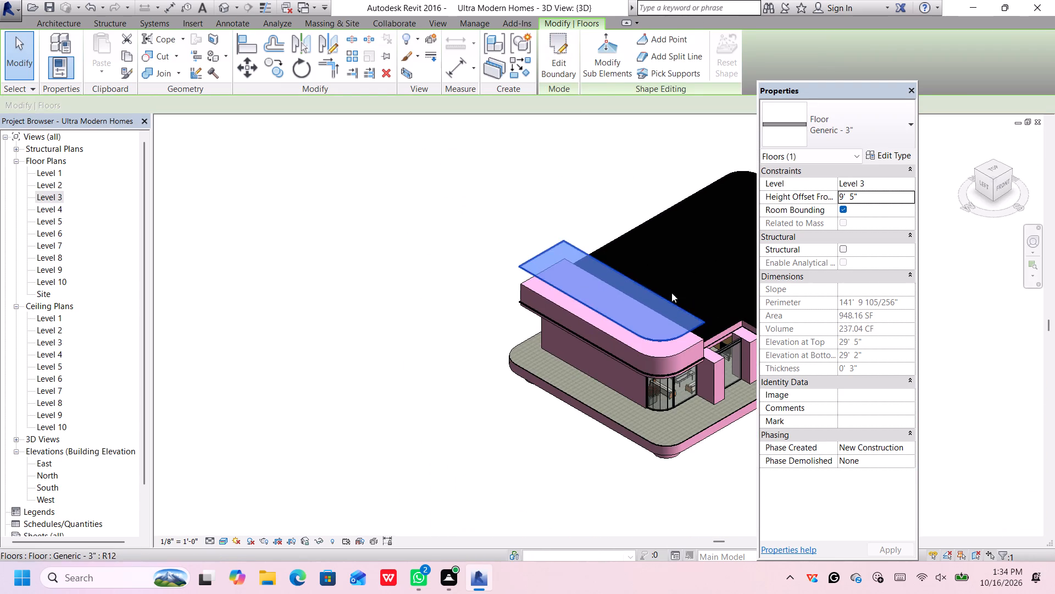
scroll(704, 301, up, 2)
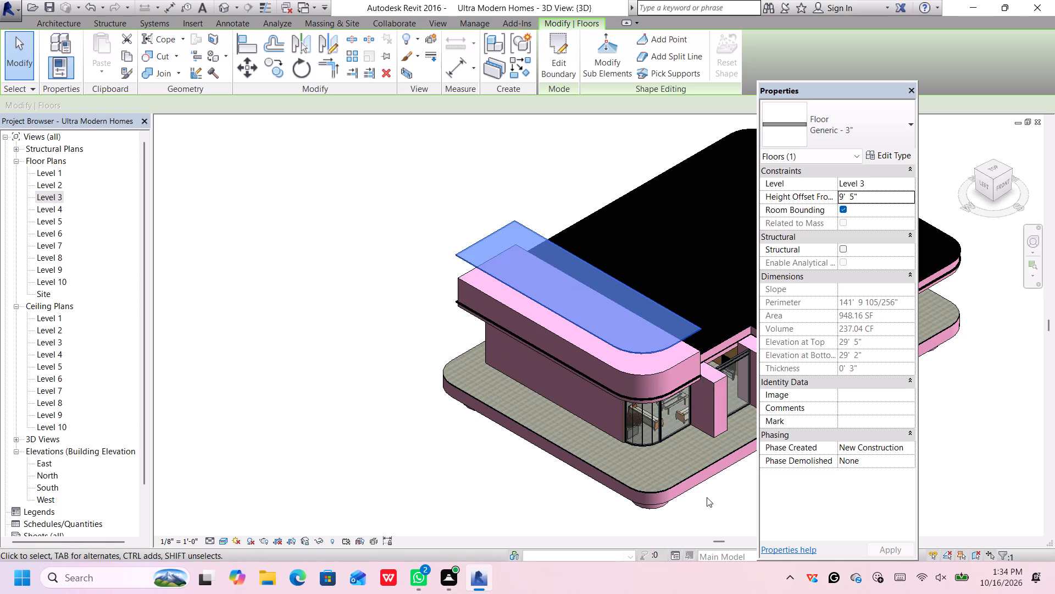
scroll(707, 497, up, 3)
click(843, 194)
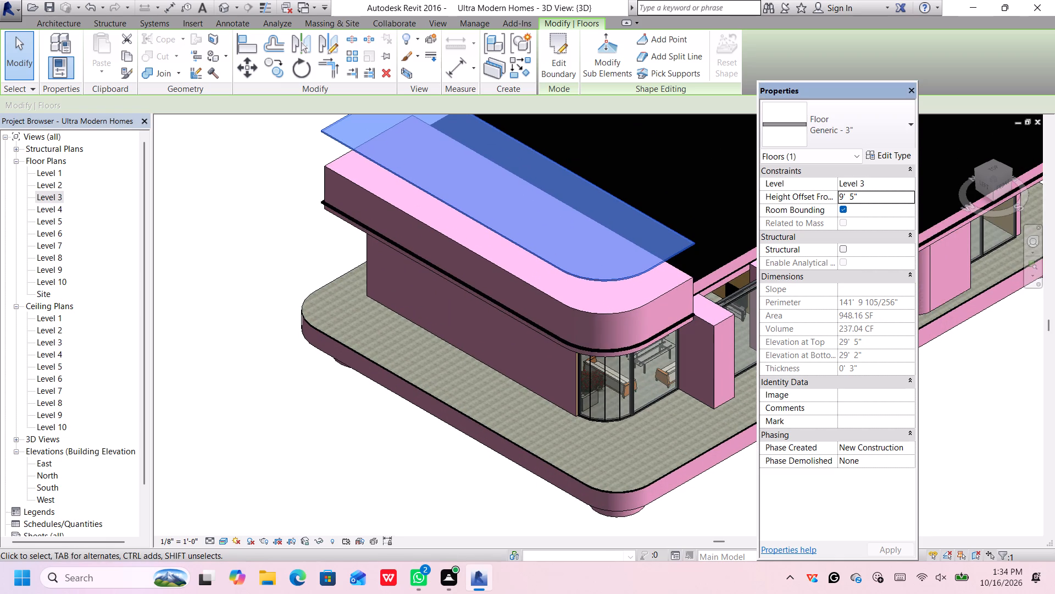
key(BackSpace)
key(3)
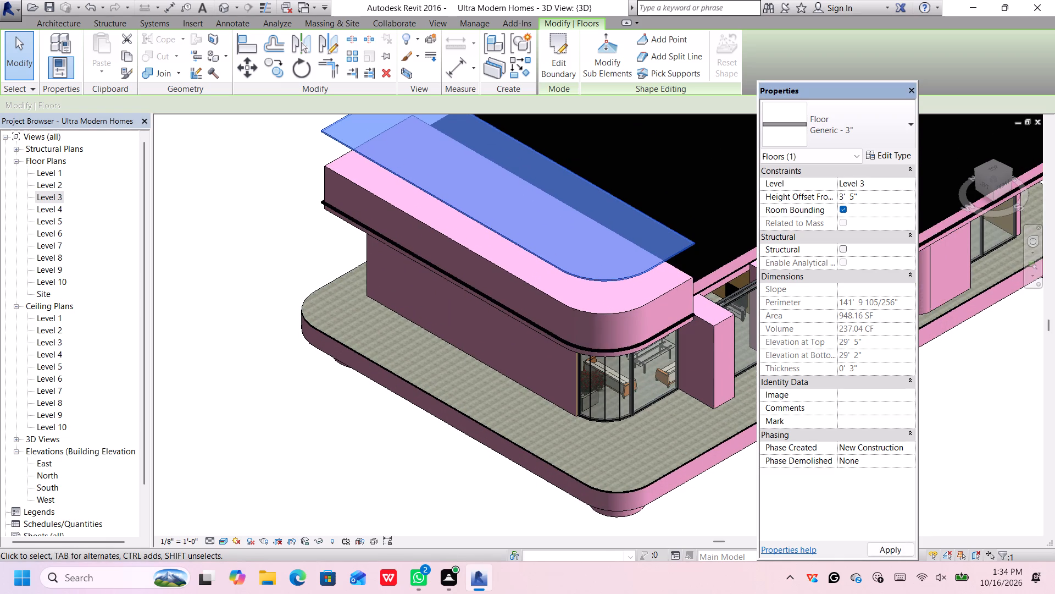
key(Return)
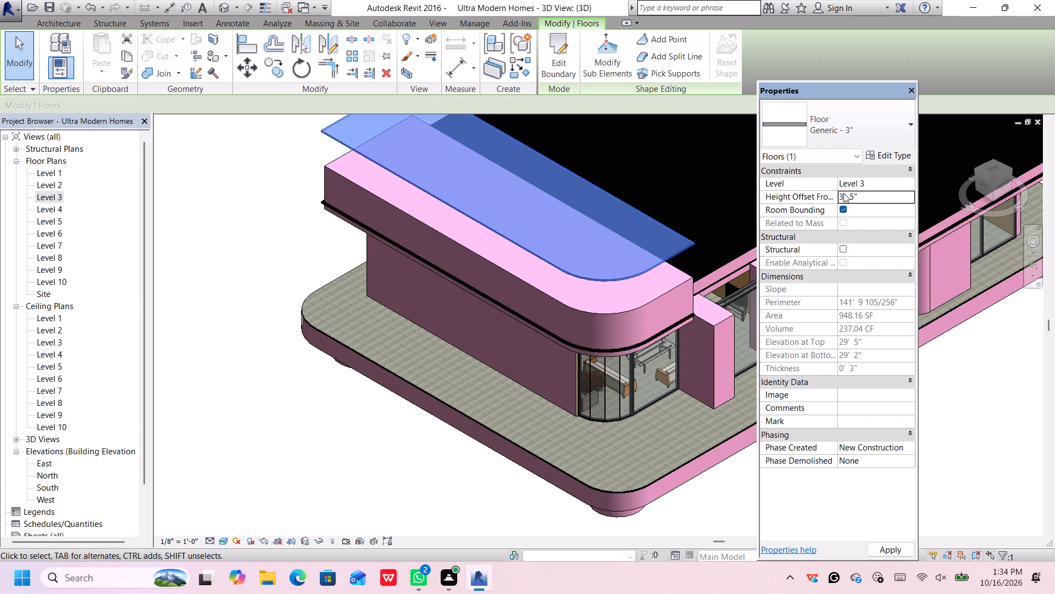
key(Return)
scroll(646, 311, up, 5)
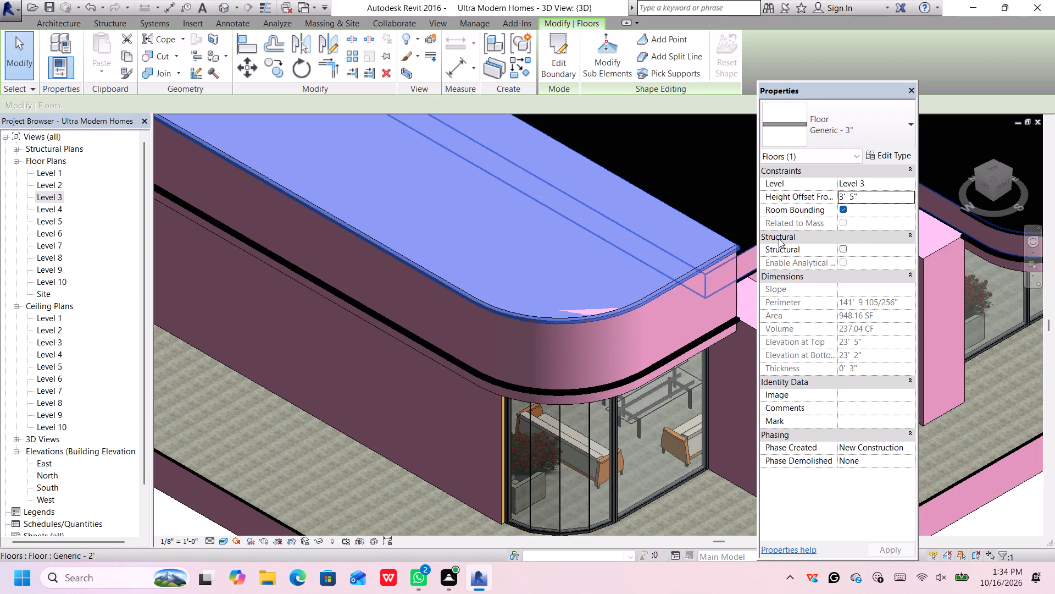
scroll(784, 233, down, 4)
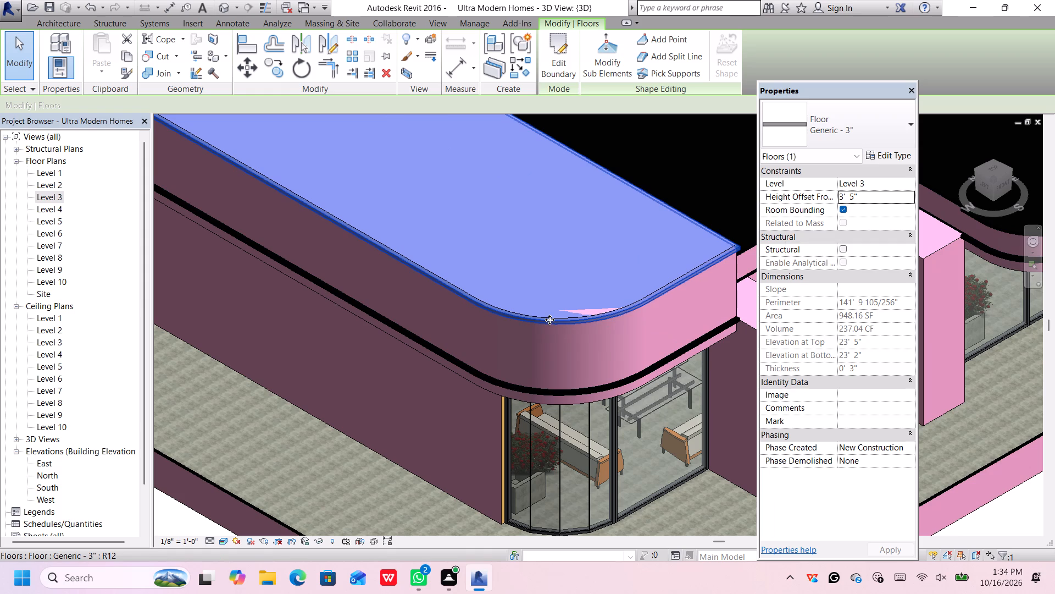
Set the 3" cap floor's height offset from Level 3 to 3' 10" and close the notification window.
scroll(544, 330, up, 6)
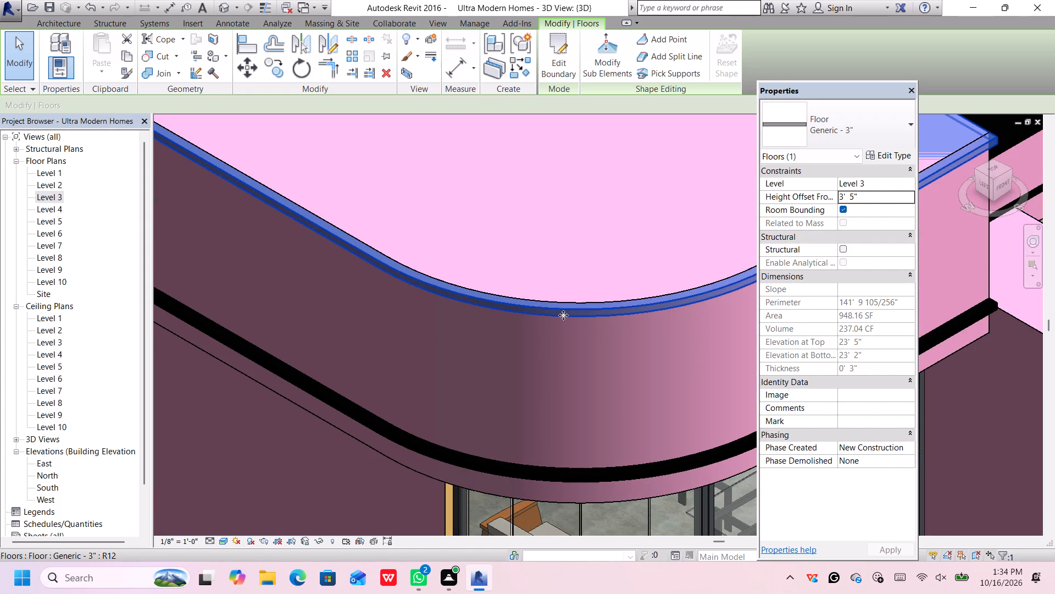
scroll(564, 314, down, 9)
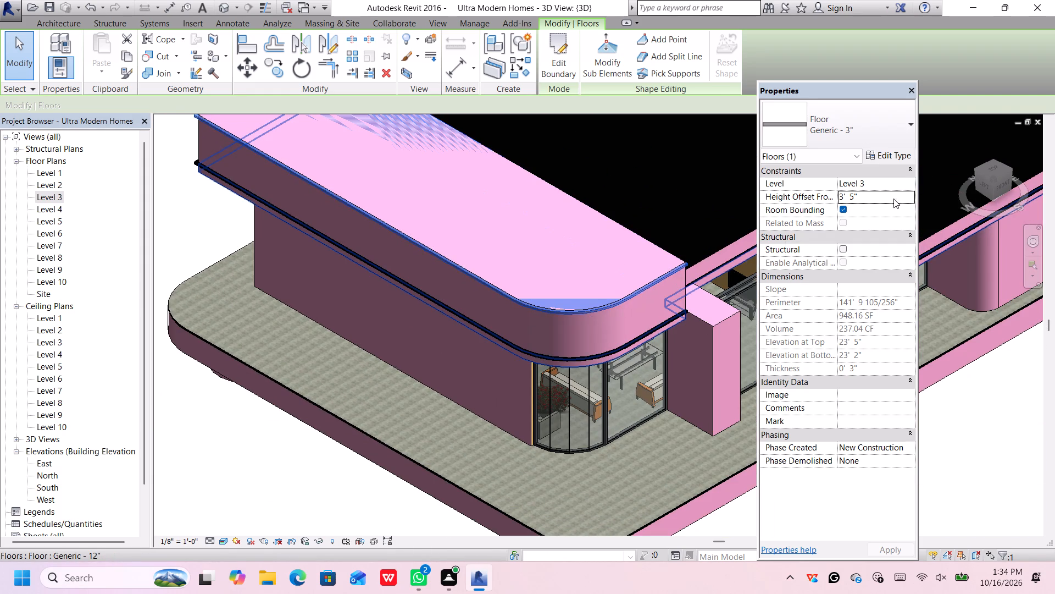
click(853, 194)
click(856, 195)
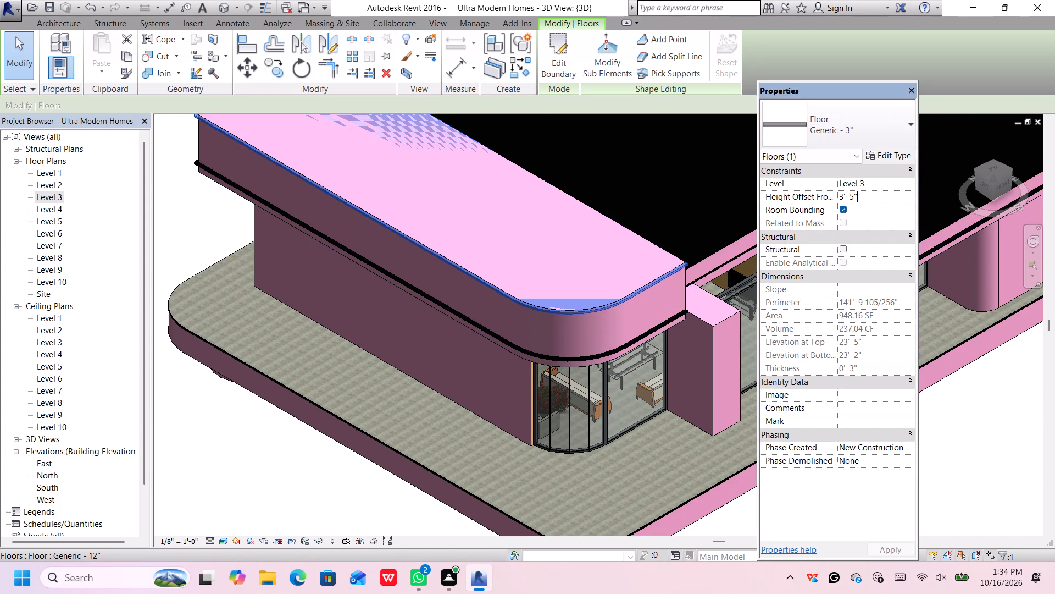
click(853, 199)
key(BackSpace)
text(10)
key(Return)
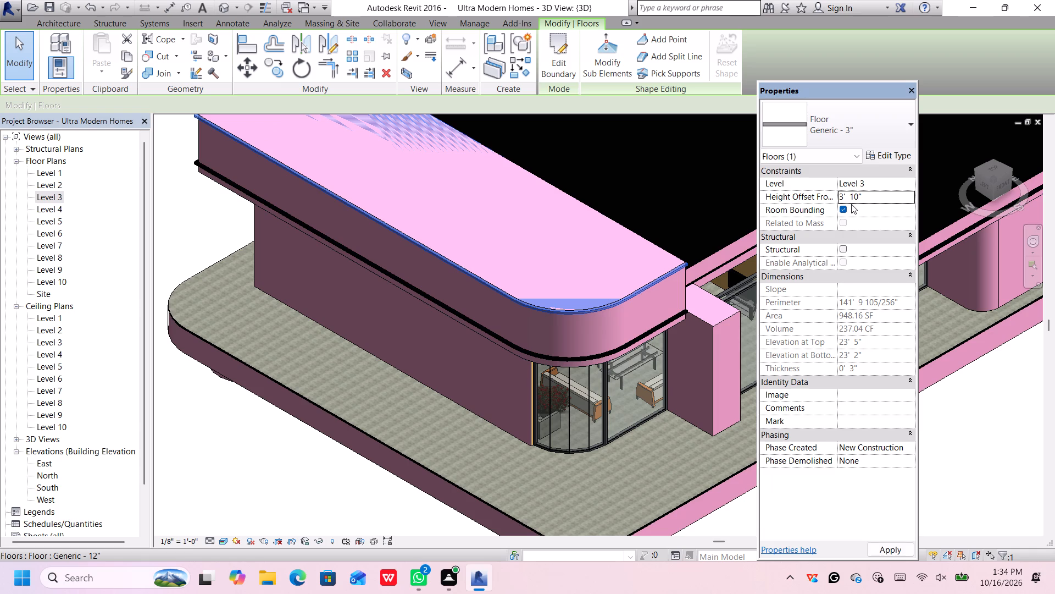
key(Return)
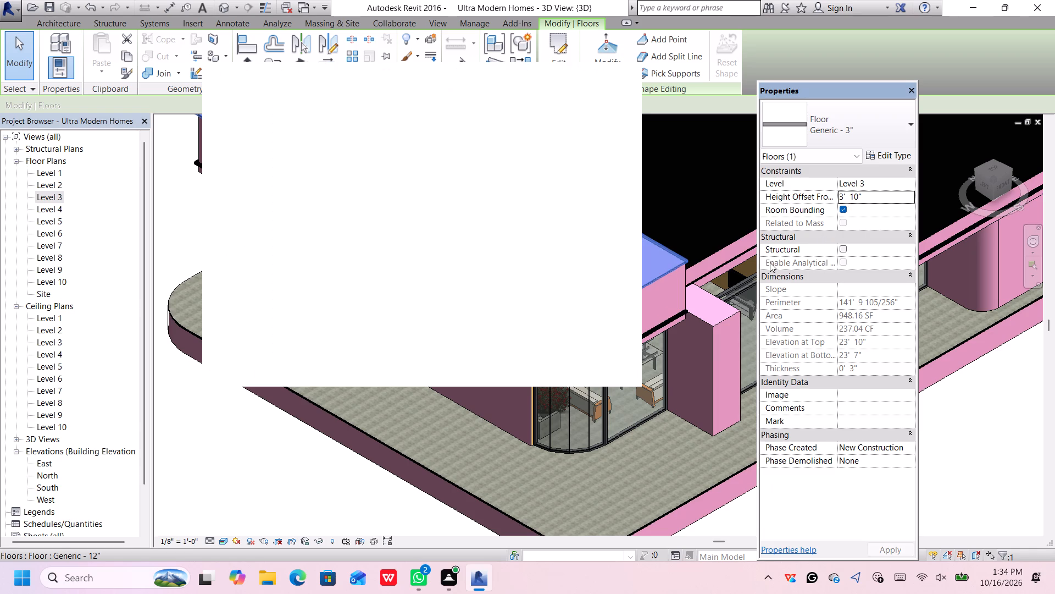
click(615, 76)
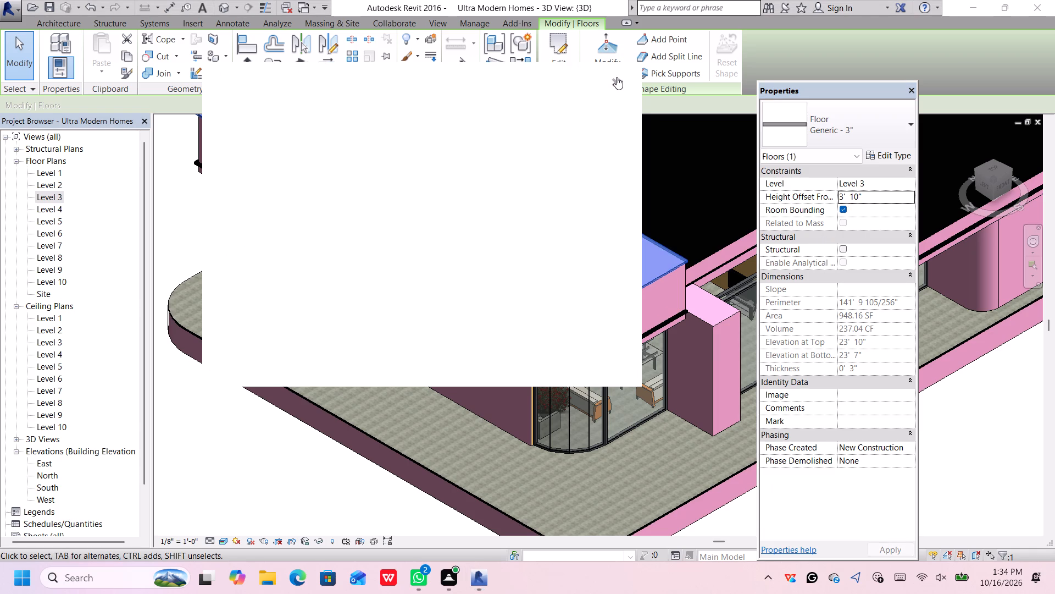
Examine how the 3" cap floor sits on the thick strip floor at its rounded and square corners.
scroll(660, 276, up, 5)
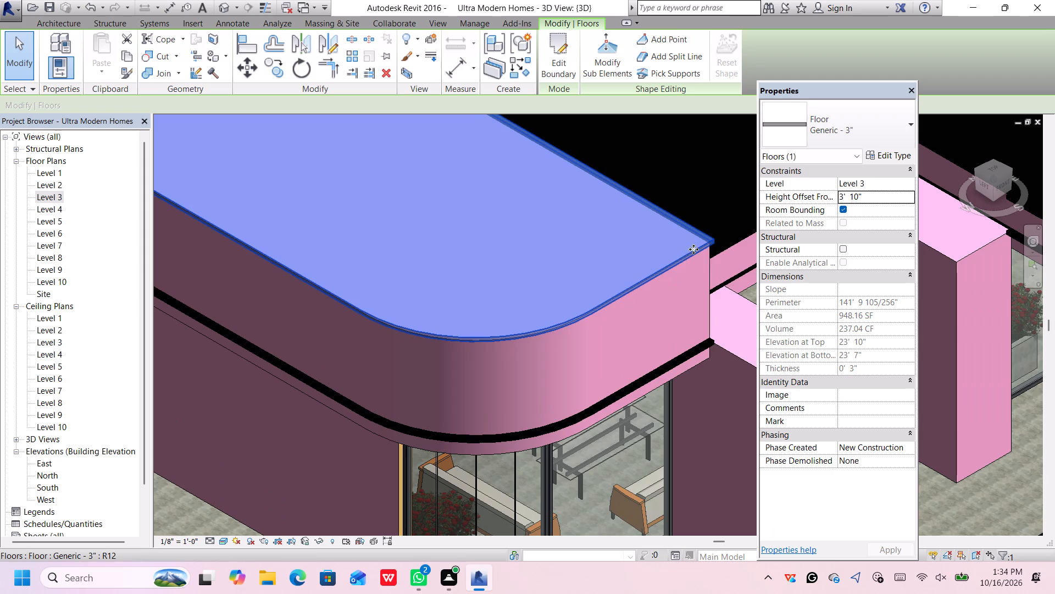
scroll(439, 341, down, 2)
scroll(523, 328, up, 1)
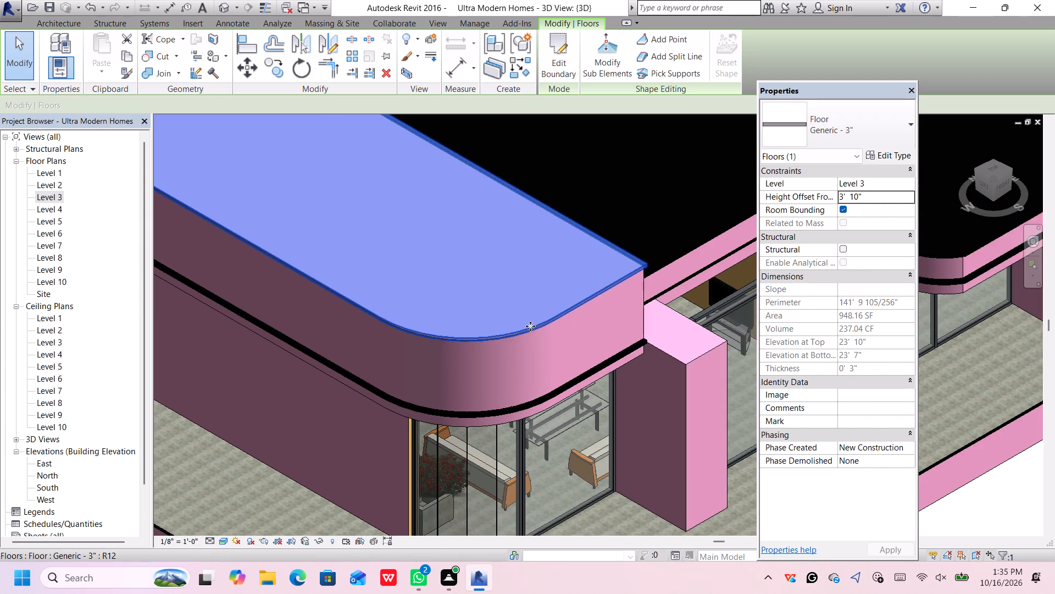
scroll(530, 326, up, 2)
scroll(688, 239, up, 12)
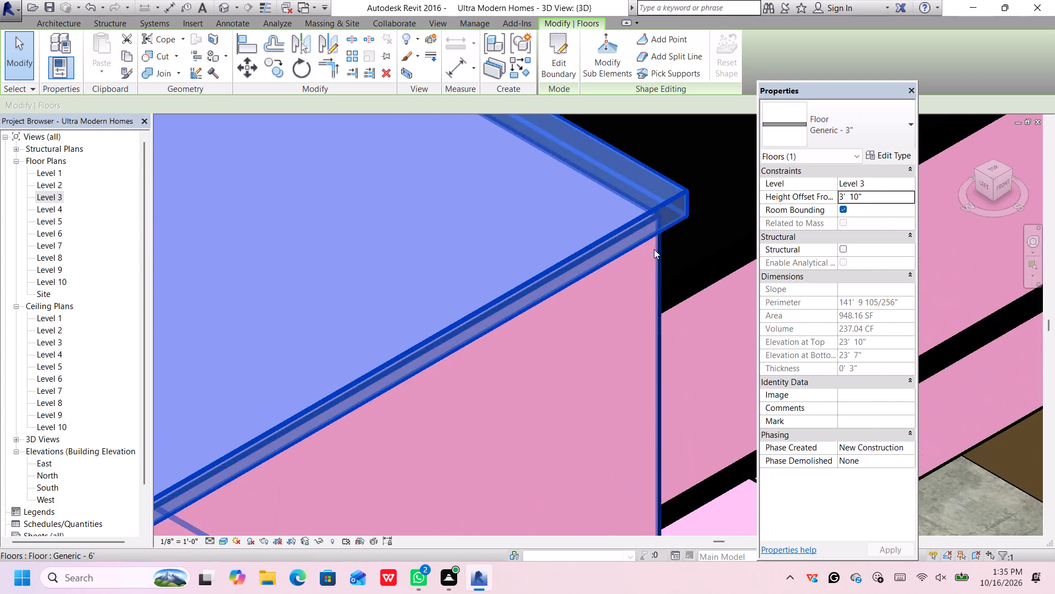
scroll(651, 224, up, 4)
scroll(651, 225, down, 12)
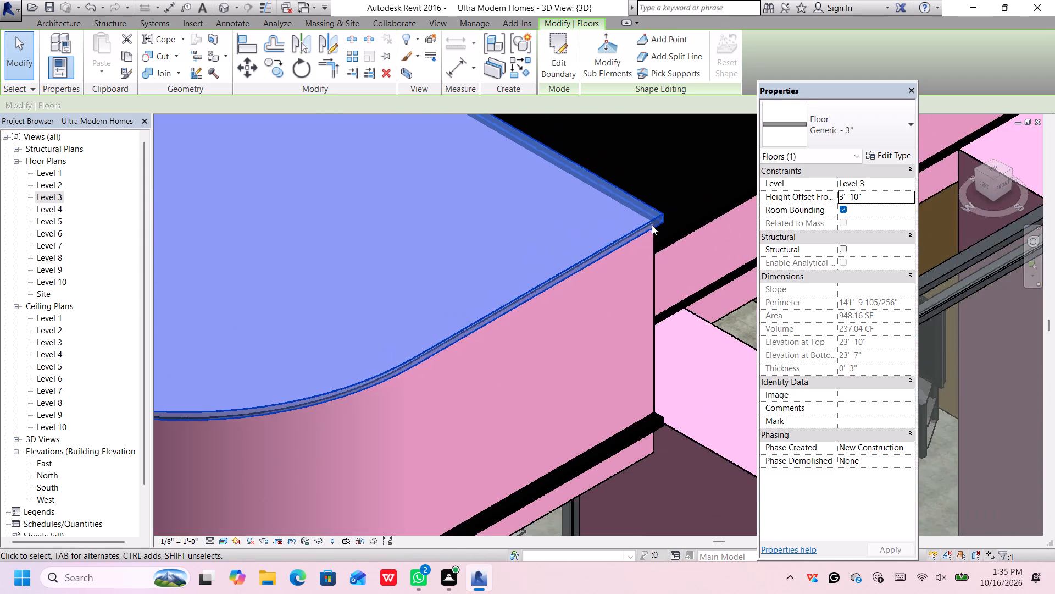
scroll(652, 224, down, 13)
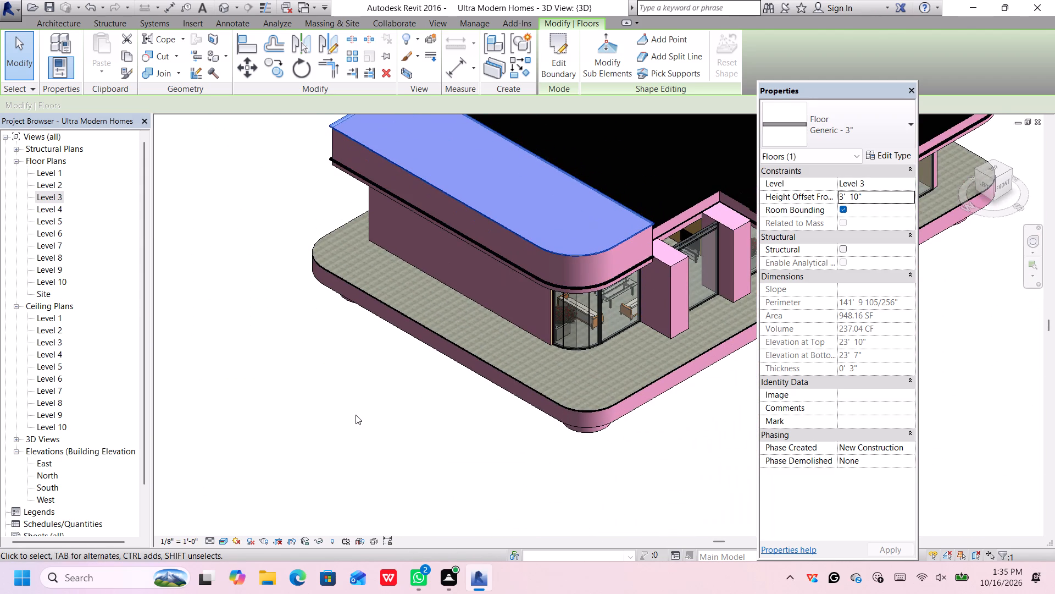
click(367, 413)
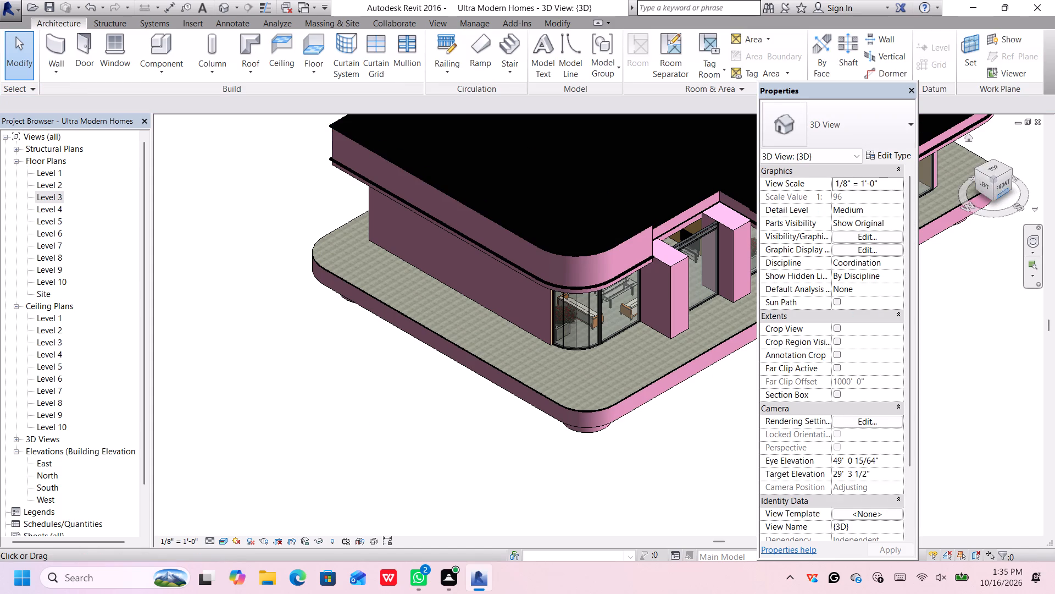
From the front view, set the 3" cap floor's height offset from Level 3 to 3' 8".
click(1003, 187)
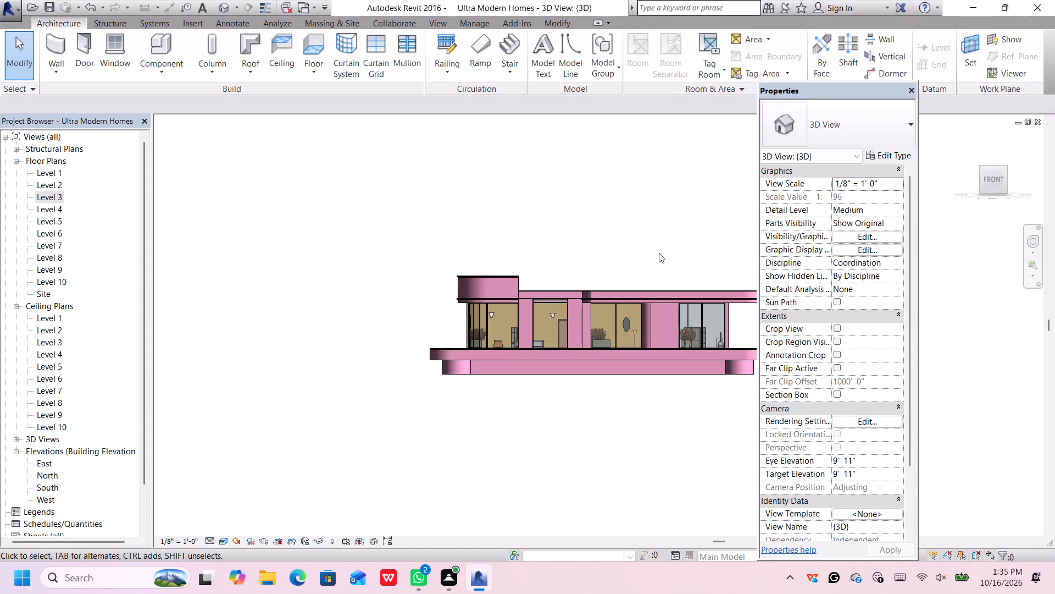
scroll(559, 258, up, 5)
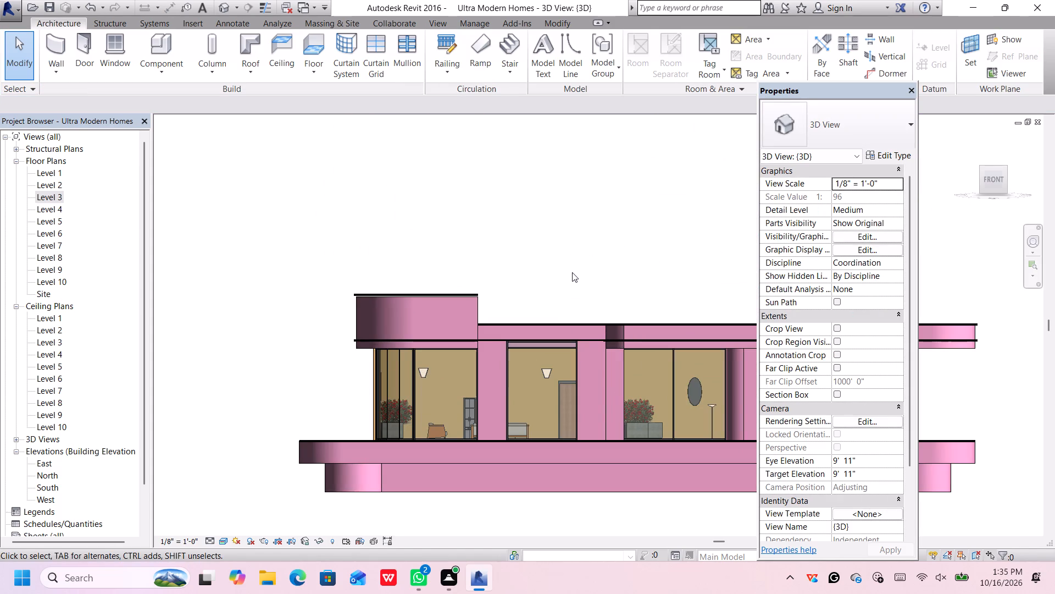
middle_drag(572, 273, 538, 256)
scroll(458, 258, up, 6)
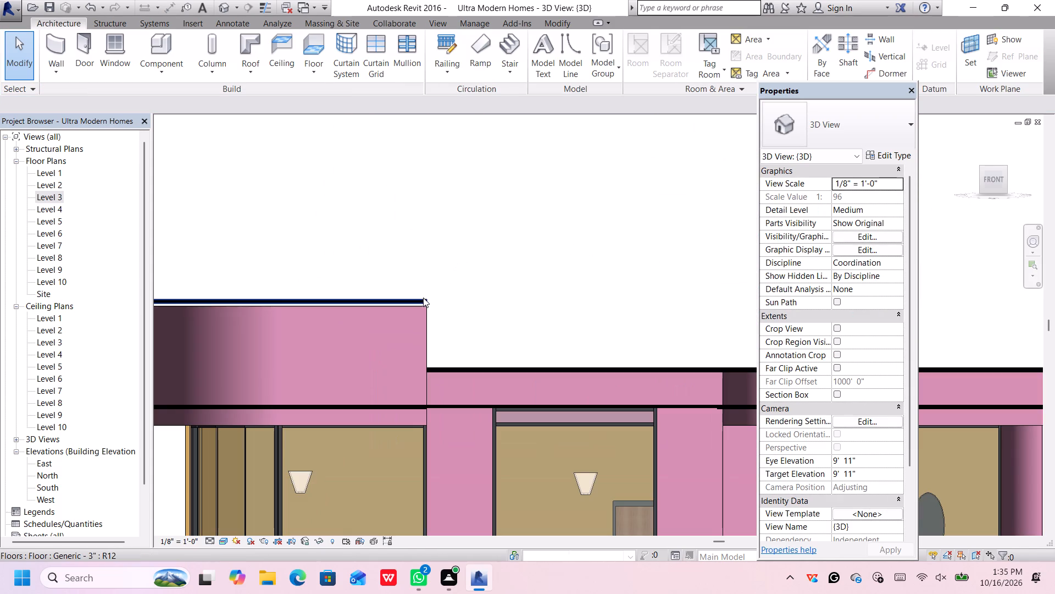
click(423, 299)
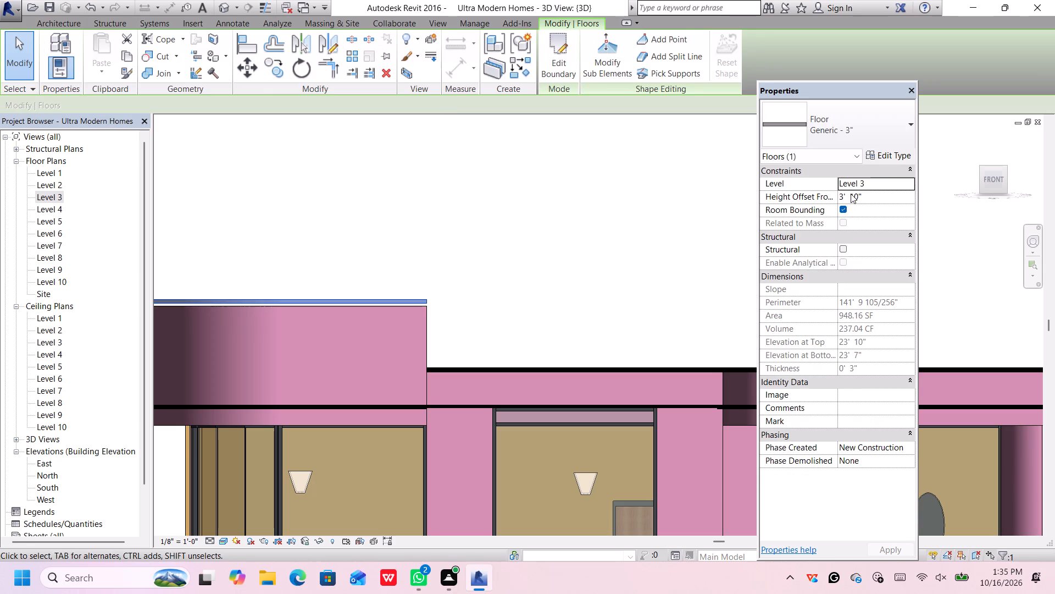
click(860, 197)
key(BackSpace)
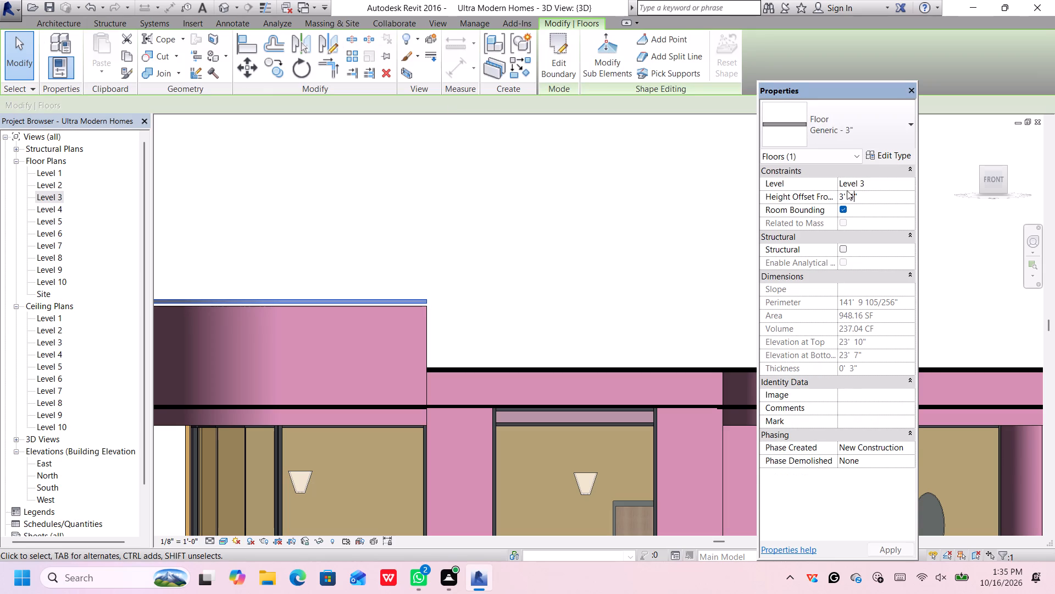
key(BackSpace)
key(8)
key(Return)
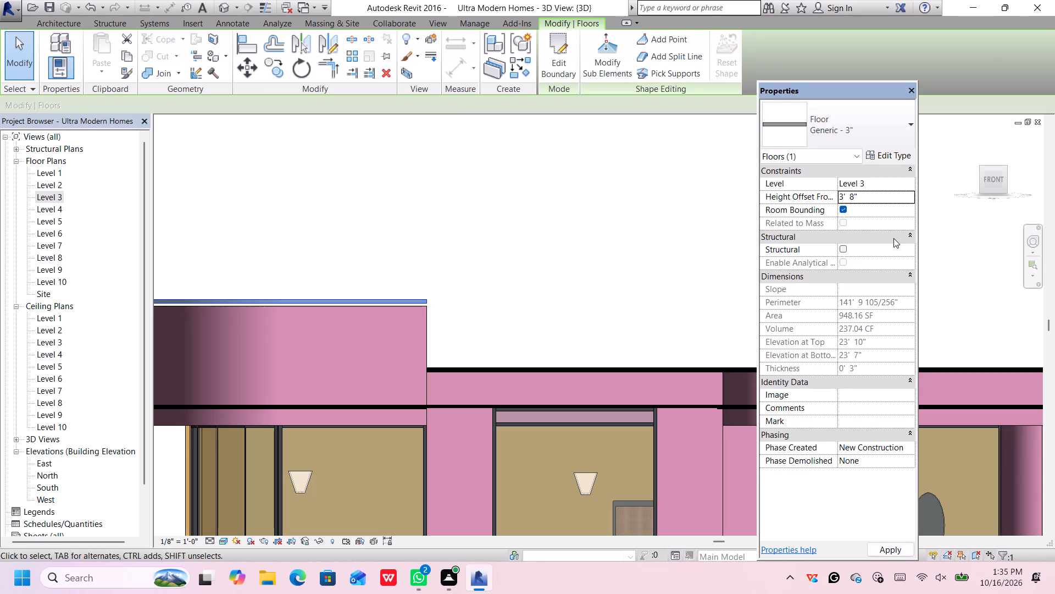
key(Return)
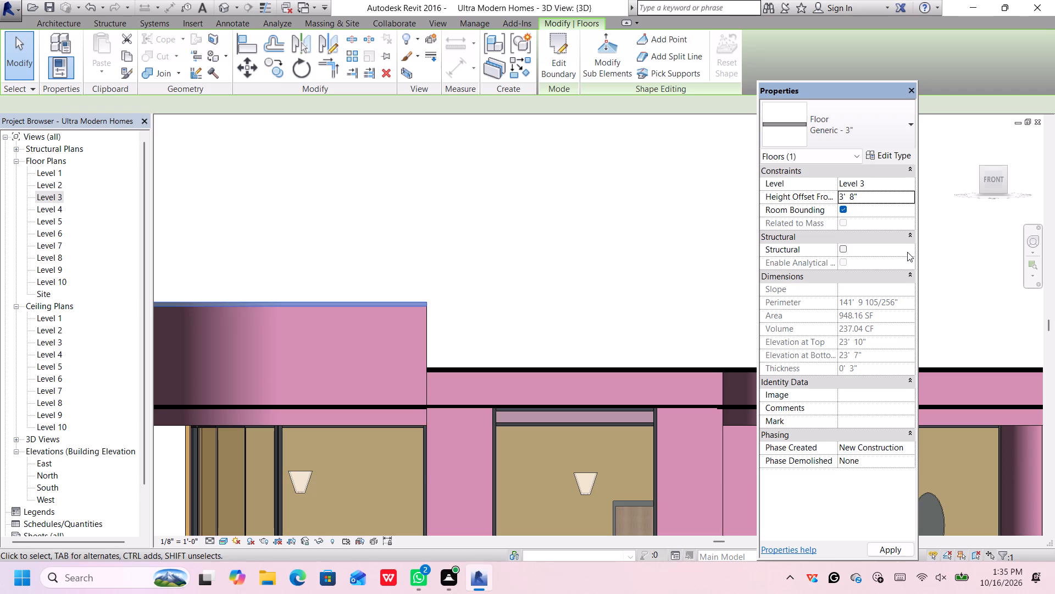
scroll(591, 299, down, 5)
click(591, 295)
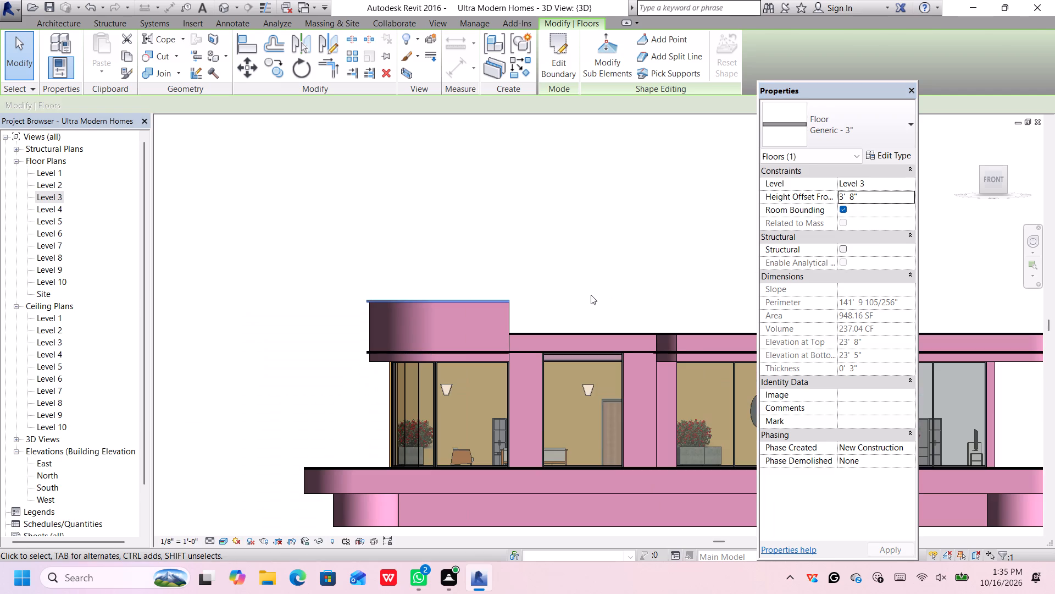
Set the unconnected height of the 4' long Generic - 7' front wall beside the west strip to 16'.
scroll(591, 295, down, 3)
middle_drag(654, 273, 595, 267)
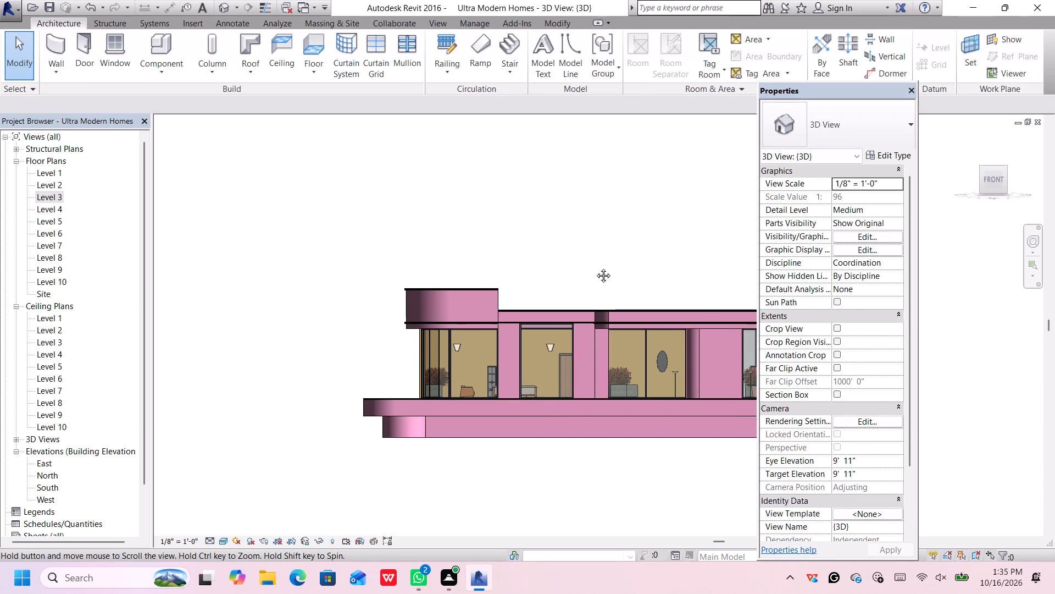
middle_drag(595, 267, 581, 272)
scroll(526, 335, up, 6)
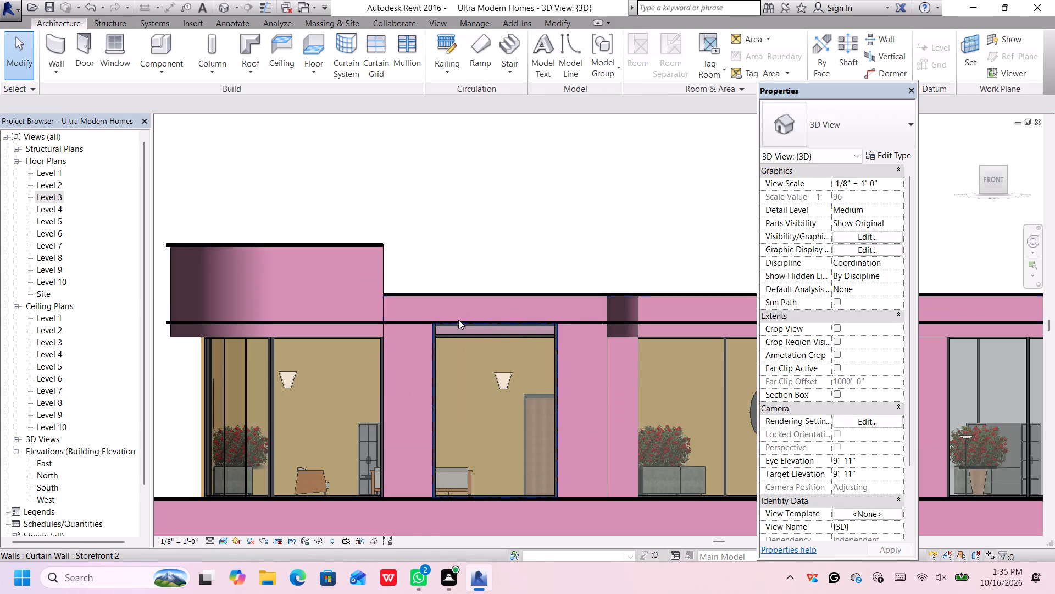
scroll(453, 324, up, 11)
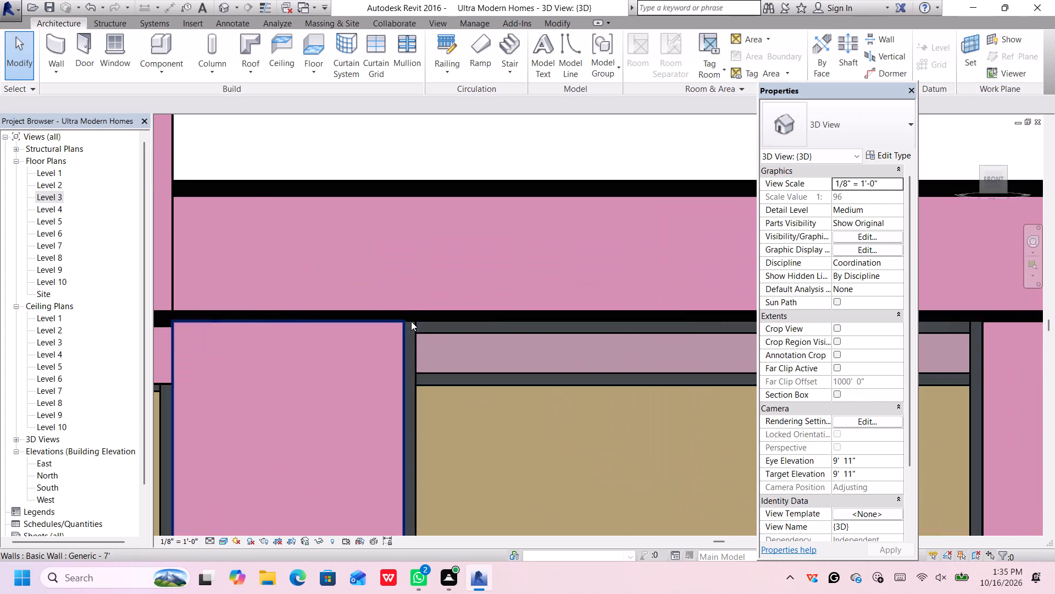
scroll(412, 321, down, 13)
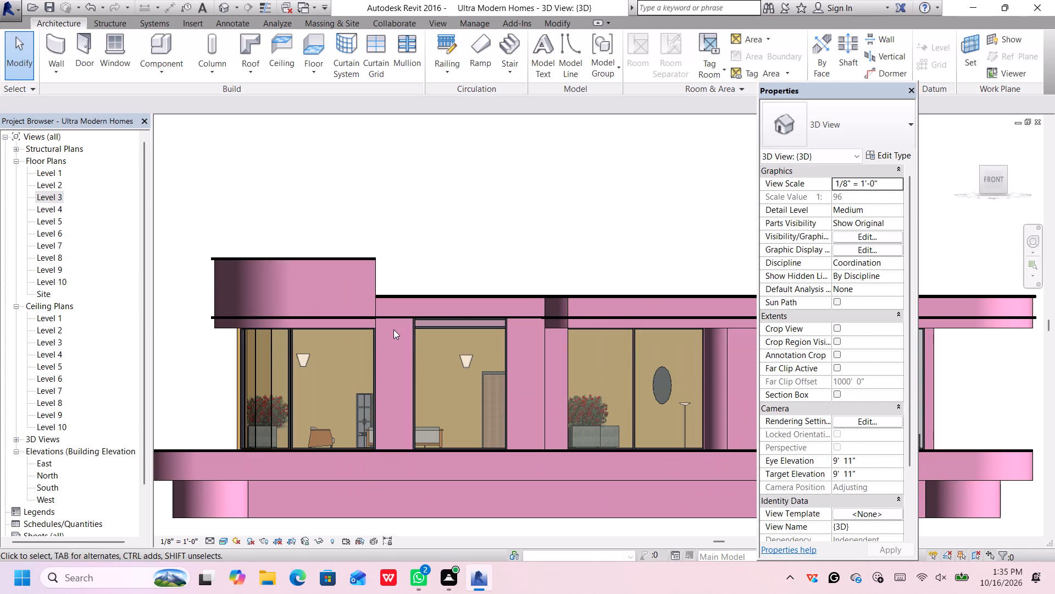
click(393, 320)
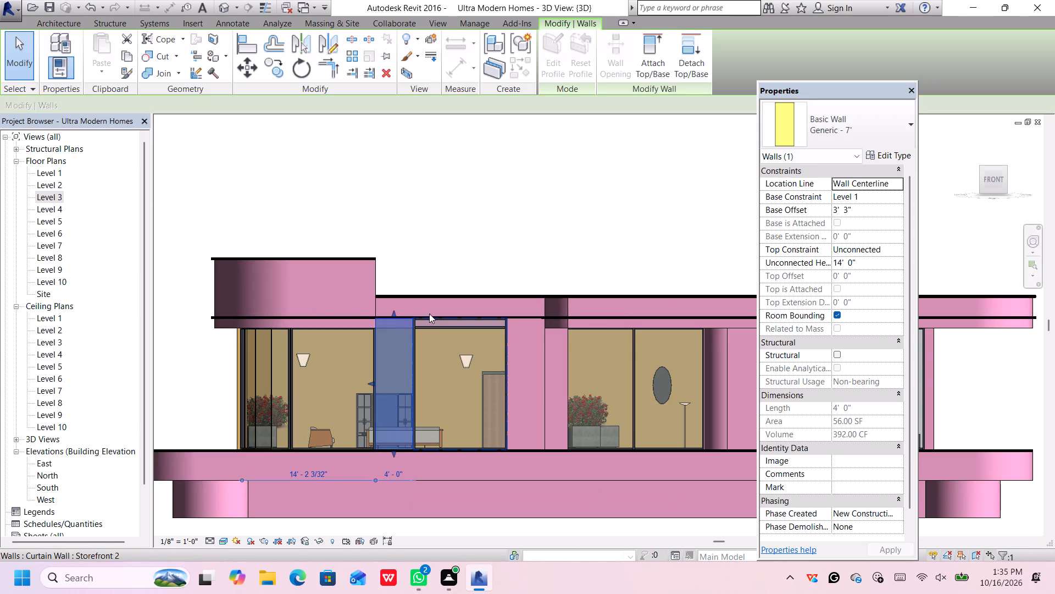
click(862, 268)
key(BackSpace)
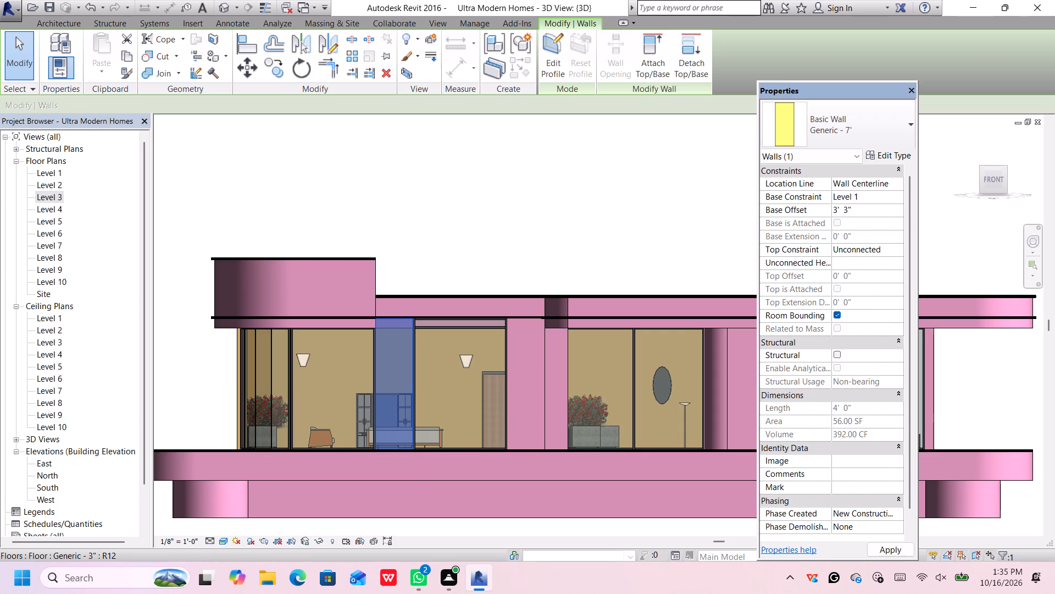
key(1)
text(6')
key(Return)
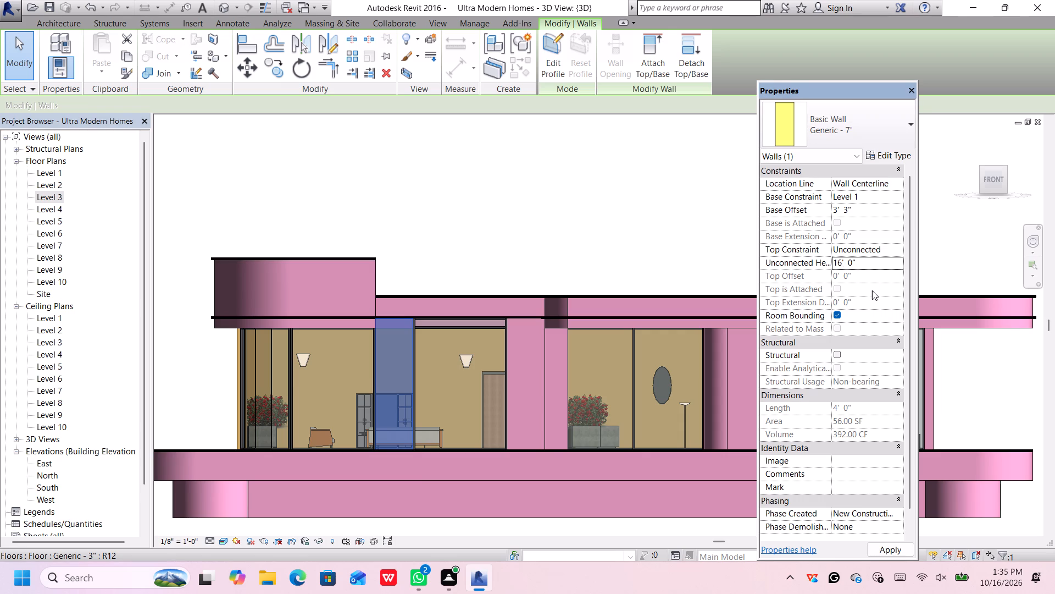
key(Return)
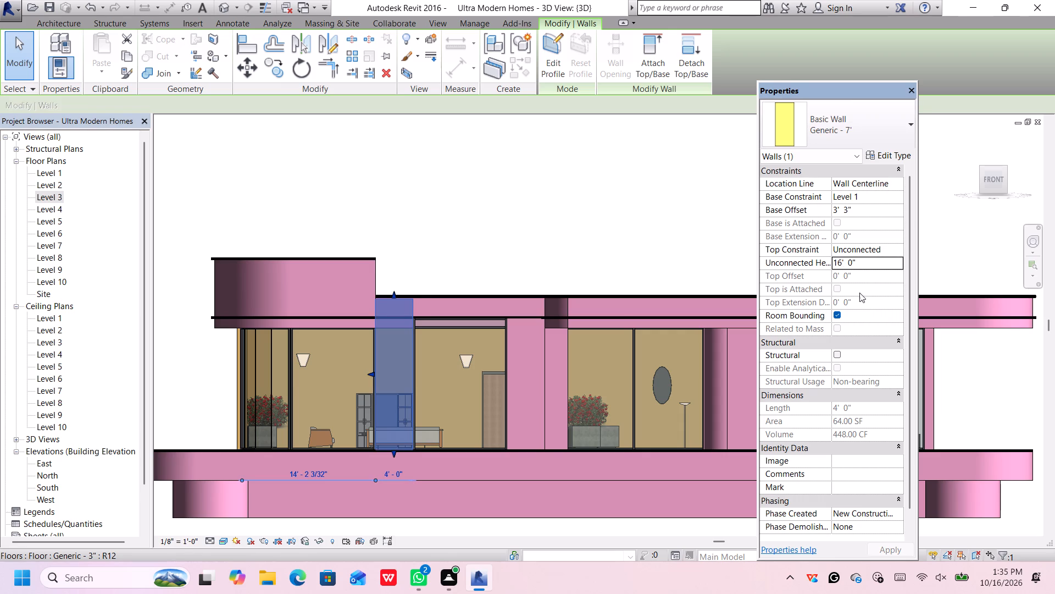
Set the unconnected height of the same Generic - 7' front wall to 17'.
scroll(401, 278, up, 10)
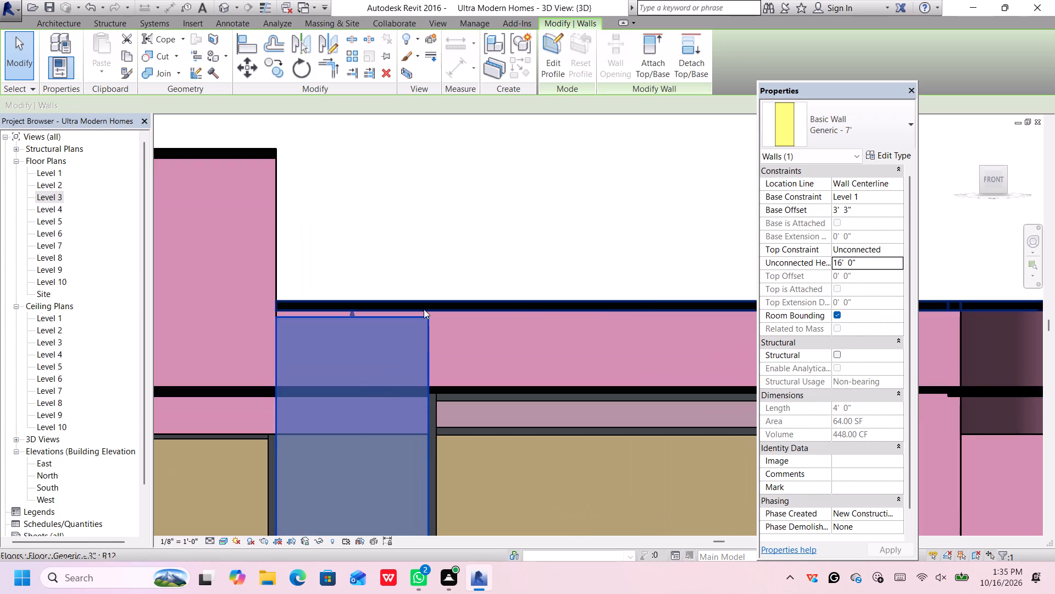
click(861, 261)
key(BackSpace)
key(BackSpace)
key(BackSpace)
key(BackSpace)
key(BackSpace)
key(BackSpace)
key(BackSpace)
key(BackSpace)
key(BackSpace)
key(BackSpace)
key(BackSpace)
key(BackSpace)
key(BackSpace)
key(BackSpace)
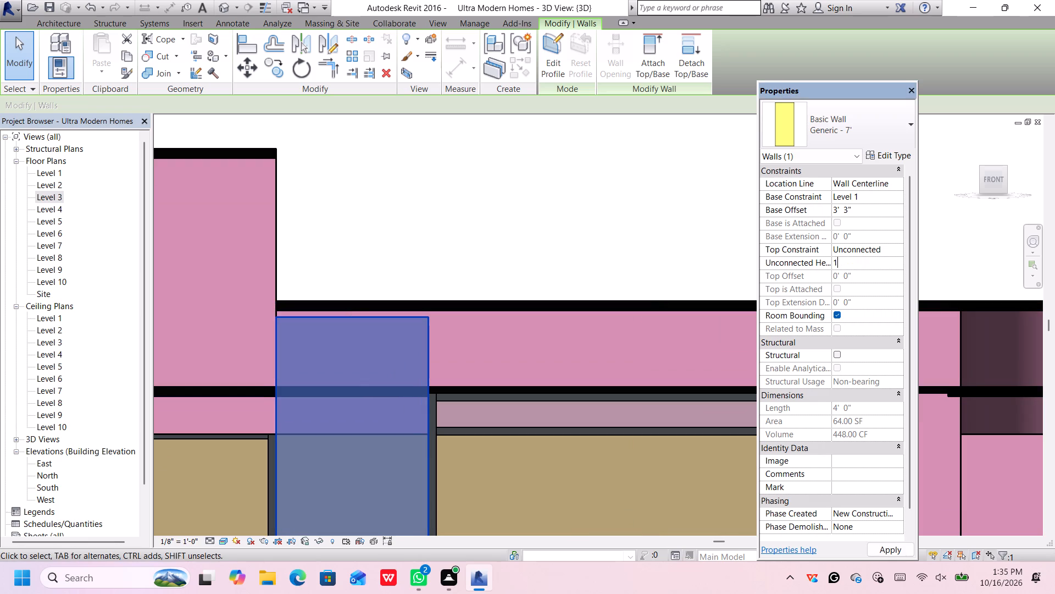
text(17')
key(Return)
key(Return)
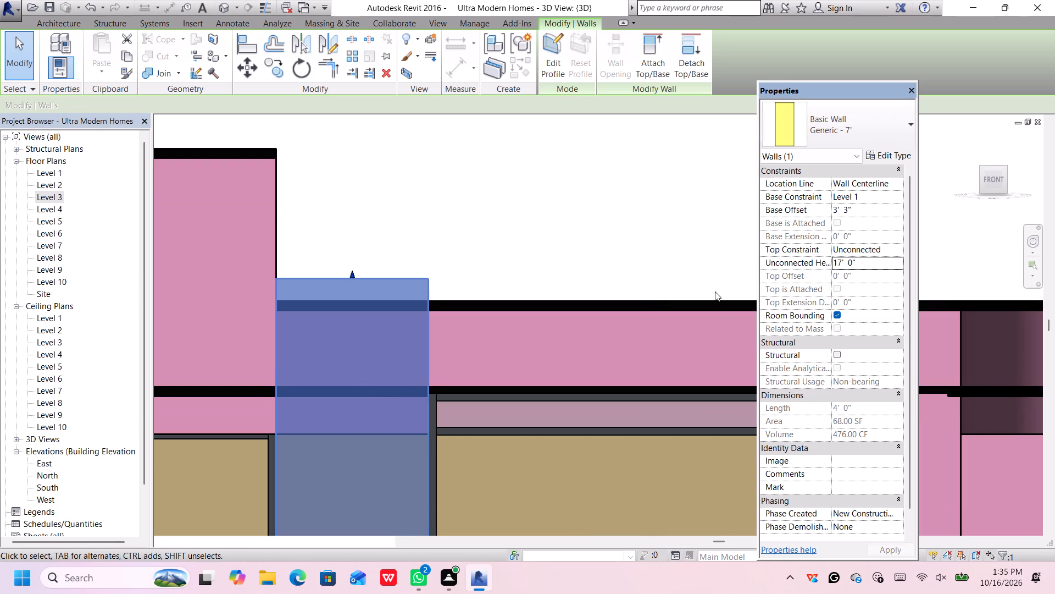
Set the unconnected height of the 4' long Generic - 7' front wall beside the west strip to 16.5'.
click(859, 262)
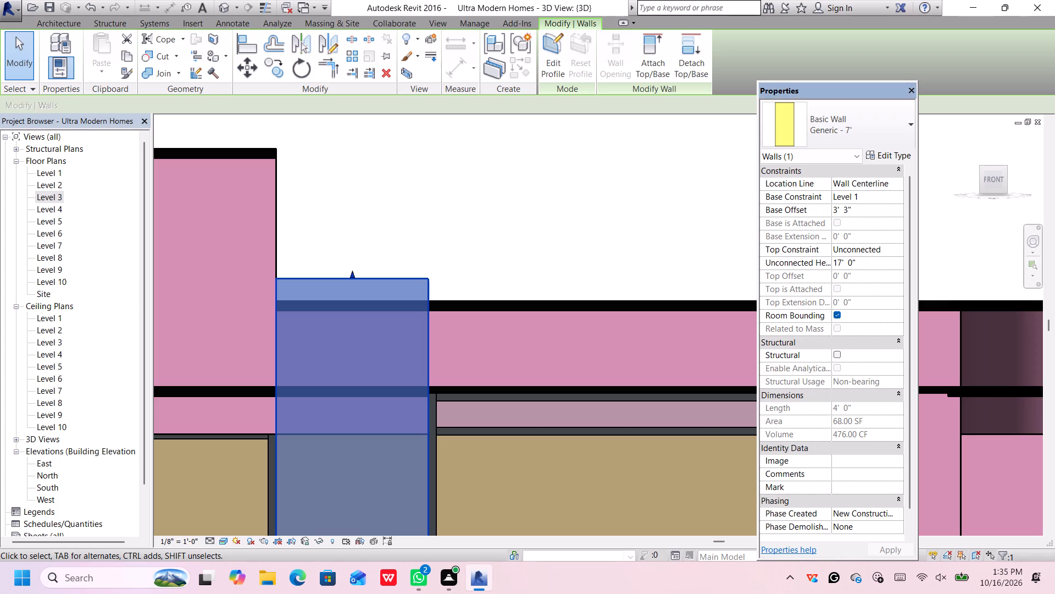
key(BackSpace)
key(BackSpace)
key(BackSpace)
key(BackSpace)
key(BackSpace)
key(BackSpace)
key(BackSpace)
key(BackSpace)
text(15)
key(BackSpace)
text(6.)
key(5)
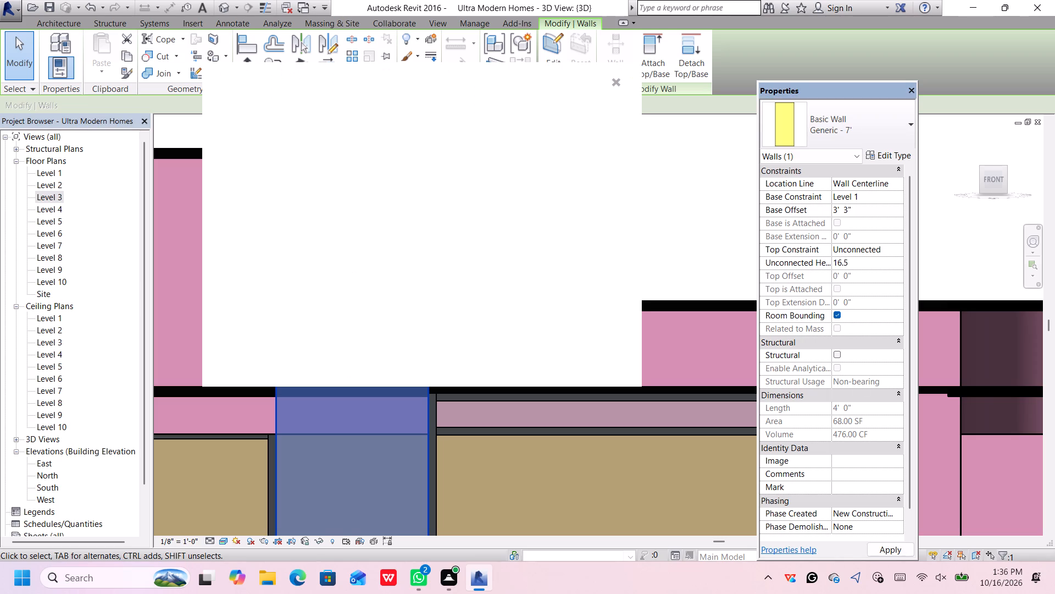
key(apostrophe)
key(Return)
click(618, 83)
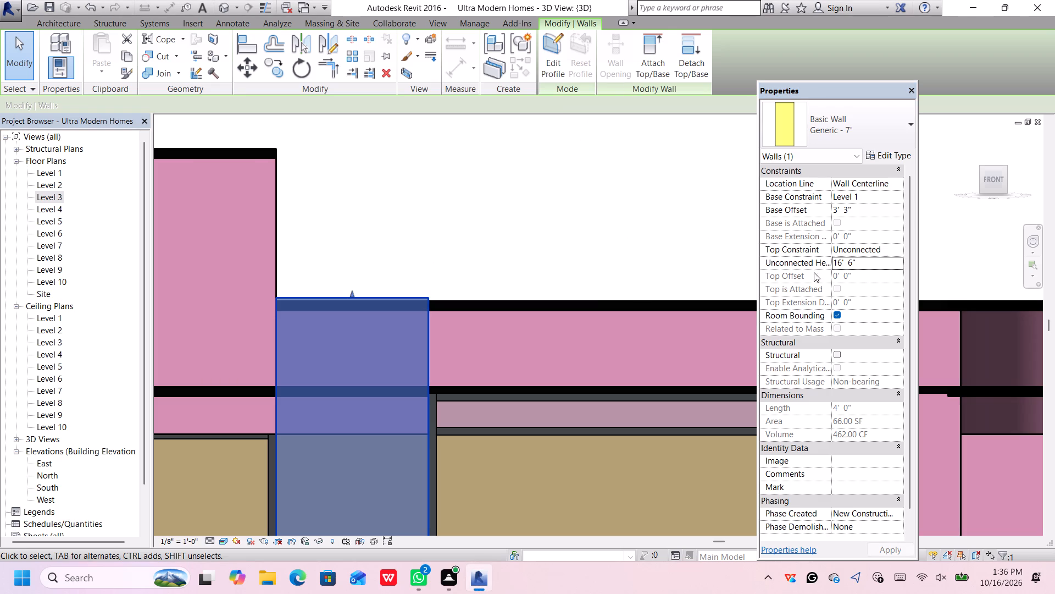
Set the unconnected height of the same Generic - 7' front wall to 16' 5".
click(854, 263)
key(BackSpace)
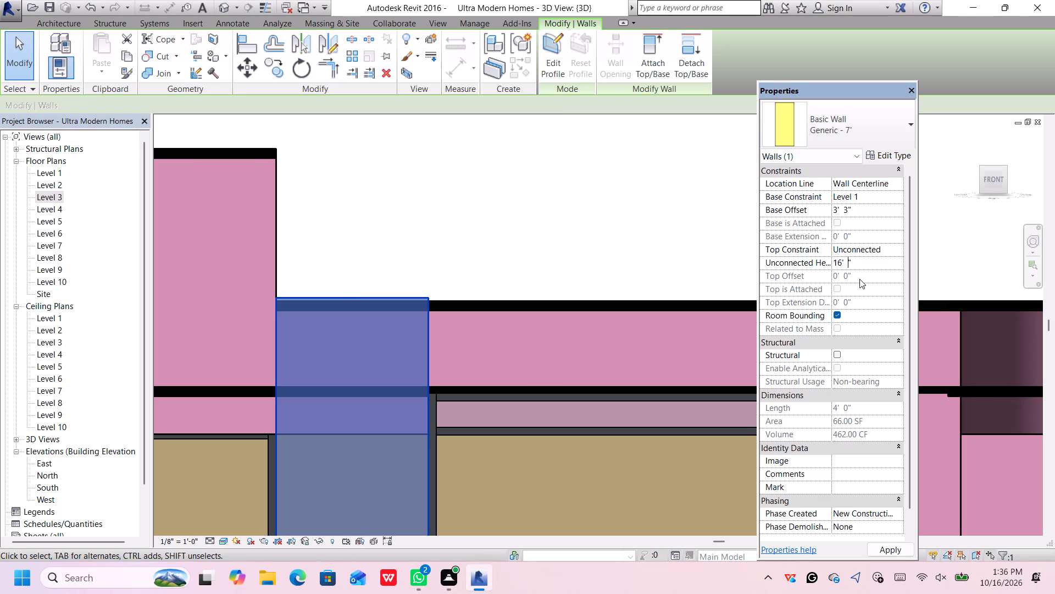
key(5)
key(Return)
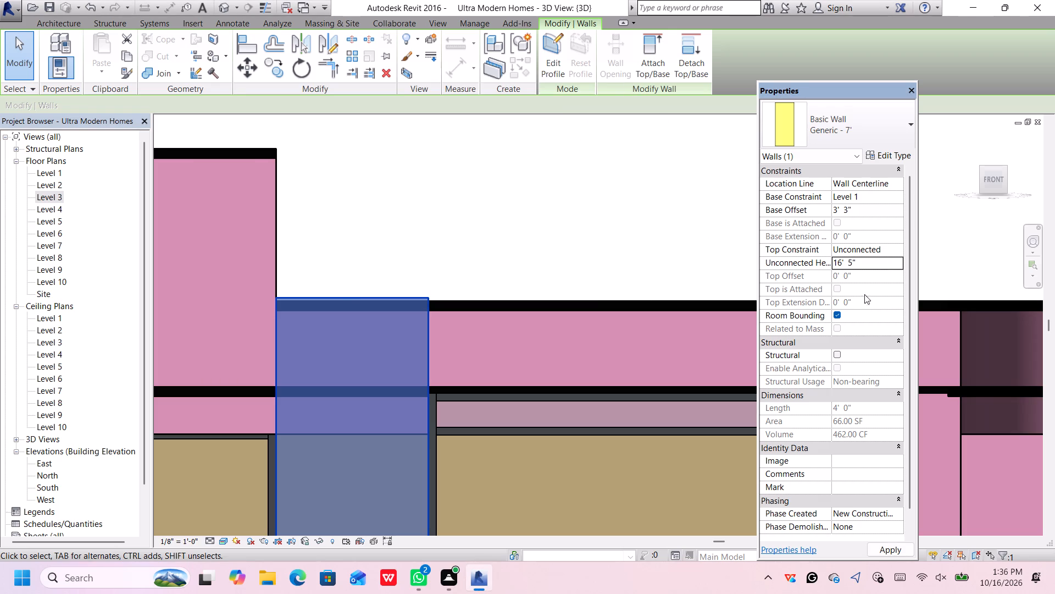
Set the unconnected height of the matching 4' long Generic - 7' front wall across the 10' glazed bay to 16' 5".
scroll(597, 323, down, 4)
scroll(602, 250, down, 3)
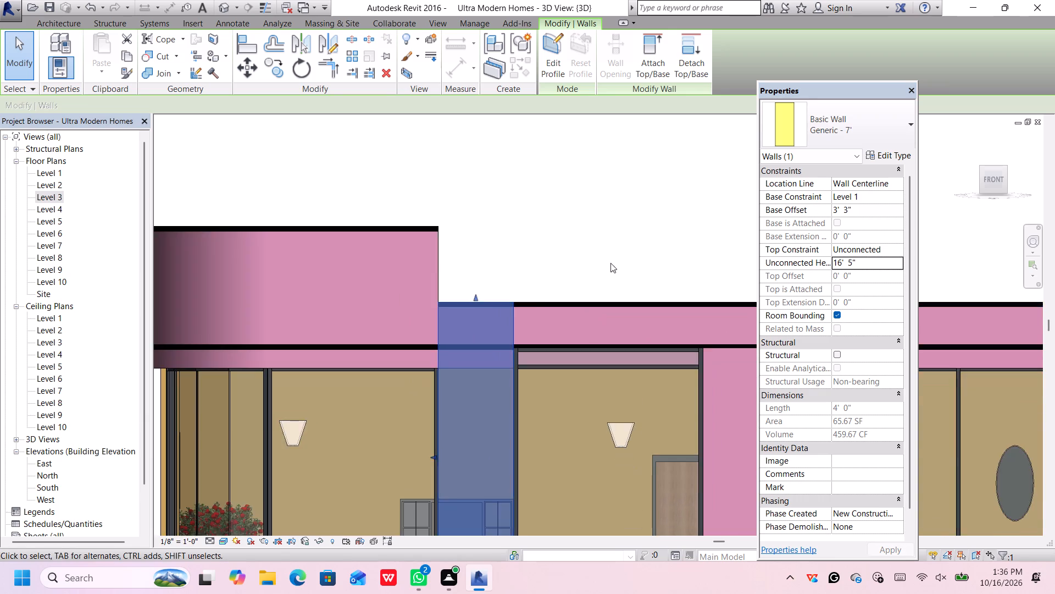
middle_drag(647, 267, 558, 253)
scroll(601, 300, up, 3)
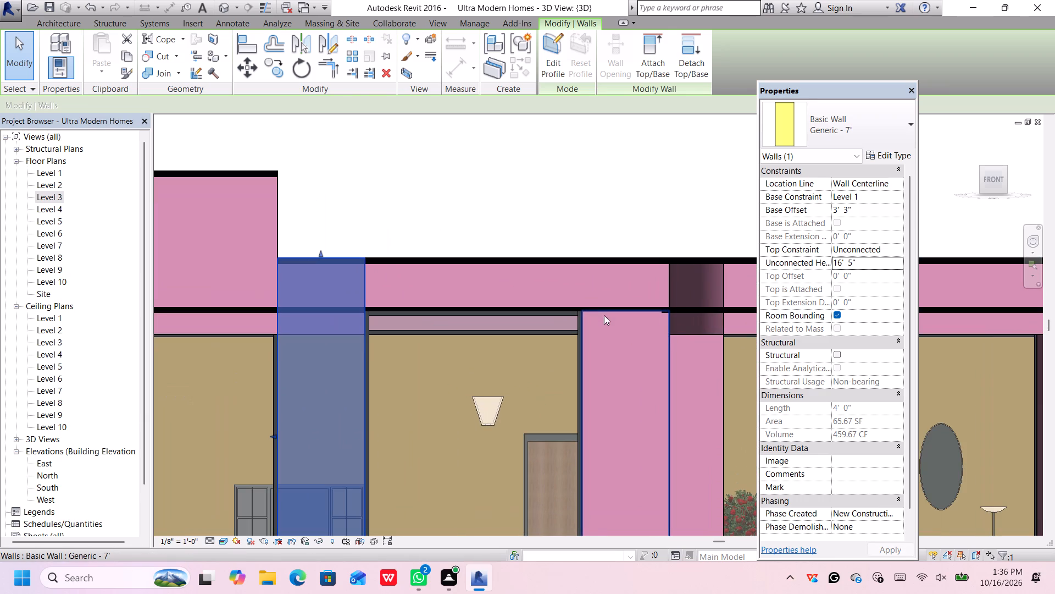
click(604, 315)
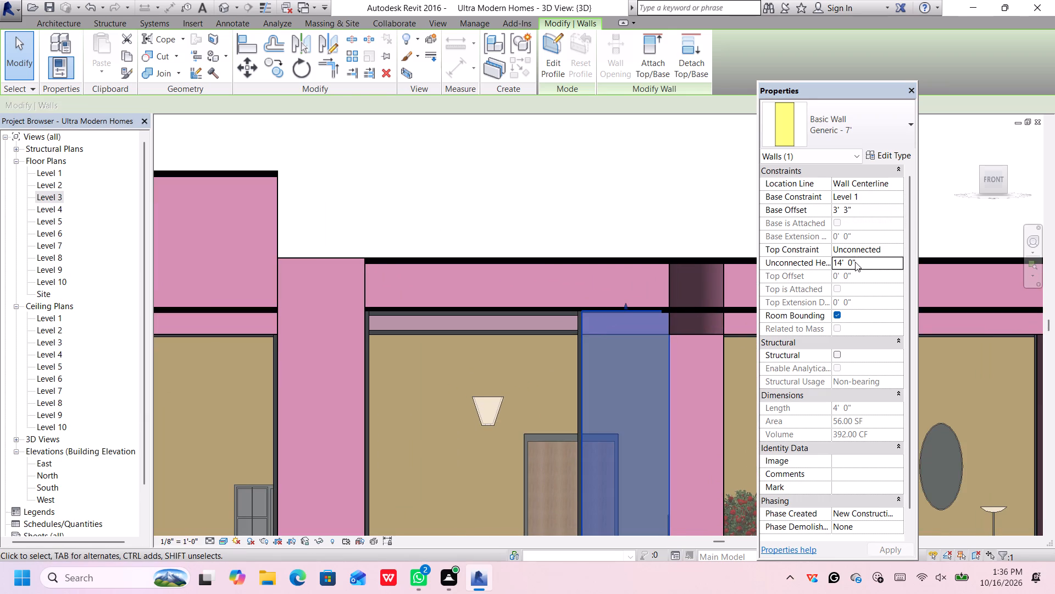
click(855, 262)
click(856, 262)
key(BackSpace)
key(BackSpace)
key(BackSpace)
key(BackSpace)
key(BackSpace)
key(BackSpace)
key(BackSpace)
key(BackSpace)
key(BackSpace)
key(BackSpace)
key(BackSpace)
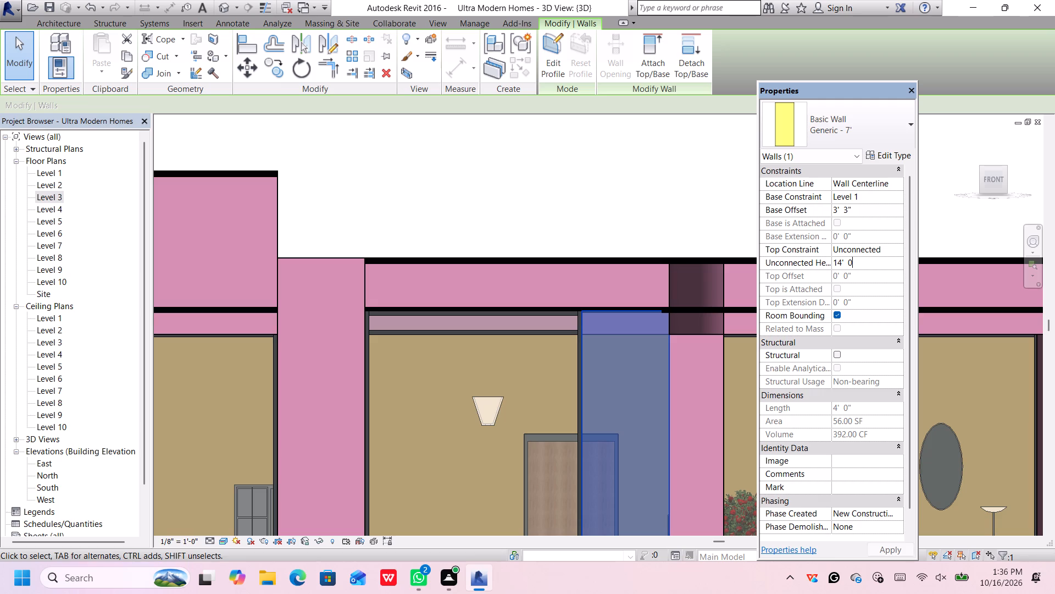
key(1)
text(6')
text(5")
key(Return)
click(647, 216)
Set the unconnected height of the 10' long Storefront 2 curtain wall between the two raised front walls to 16' 5".
scroll(648, 222, down, 3)
scroll(658, 238, up, 3)
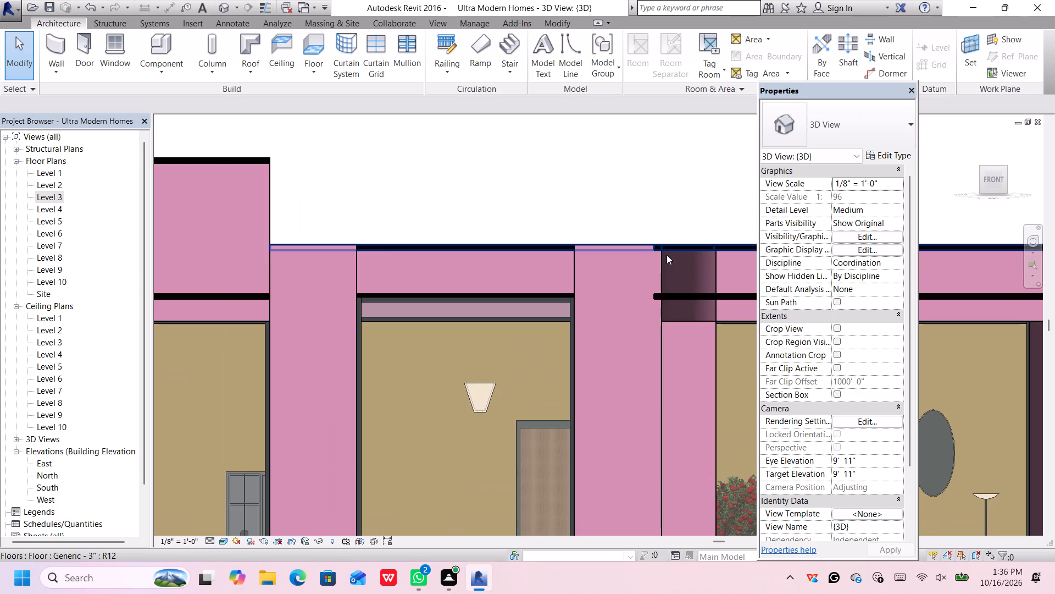
scroll(667, 255, down, 4)
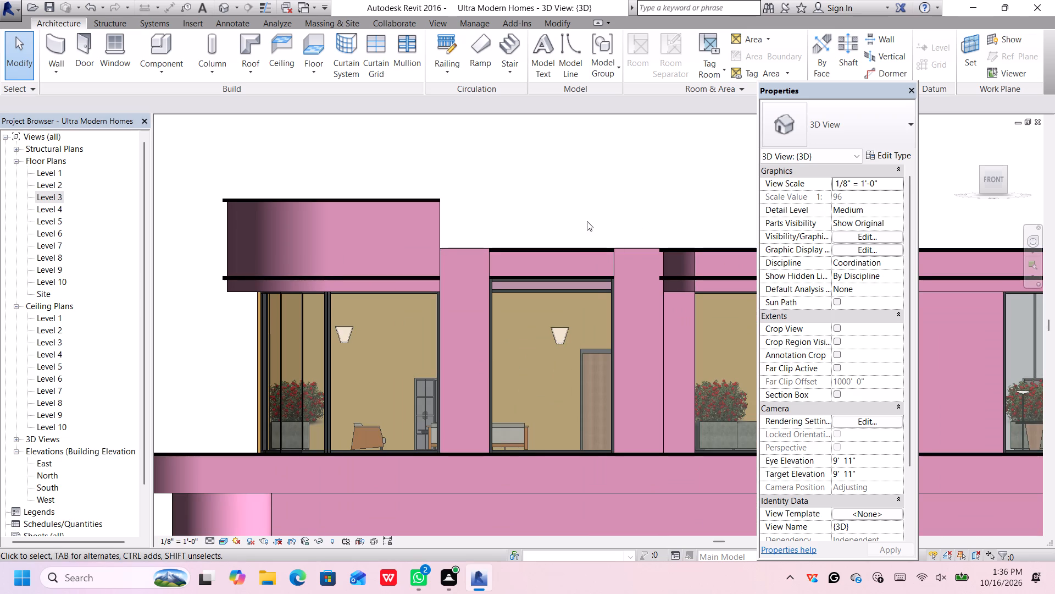
scroll(566, 258, up, 3)
click(557, 293)
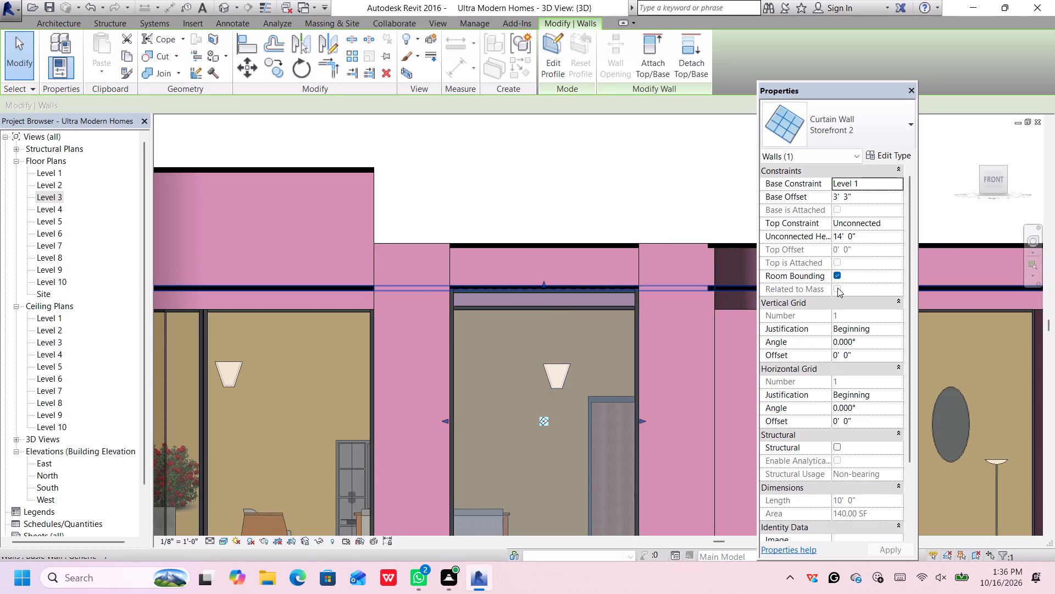
click(862, 234)
key(BackSpace)
key(BackSpace)
key(BackSpace)
key(BackSpace)
key(BackSpace)
key(BackSpace)
key(BackSpace)
key(BackSpace)
key(BackSpace)
key(BackSpace)
key(BackSpace)
key(BackSpace)
key(BackSpace)
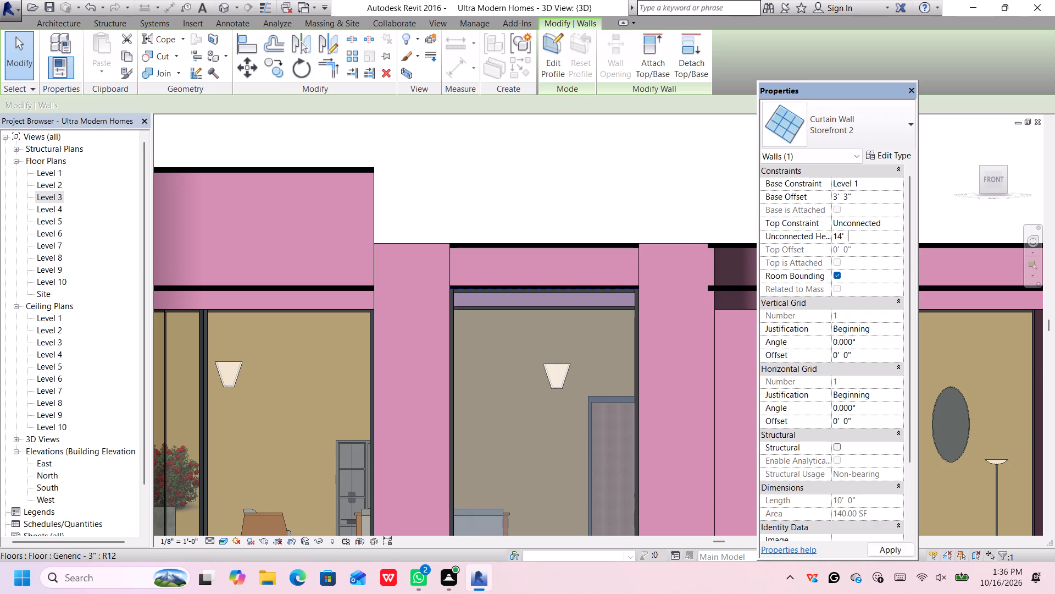
text(16)
key(apostrophe)
key(5)
key(shift+quotedbl)
key(Return)
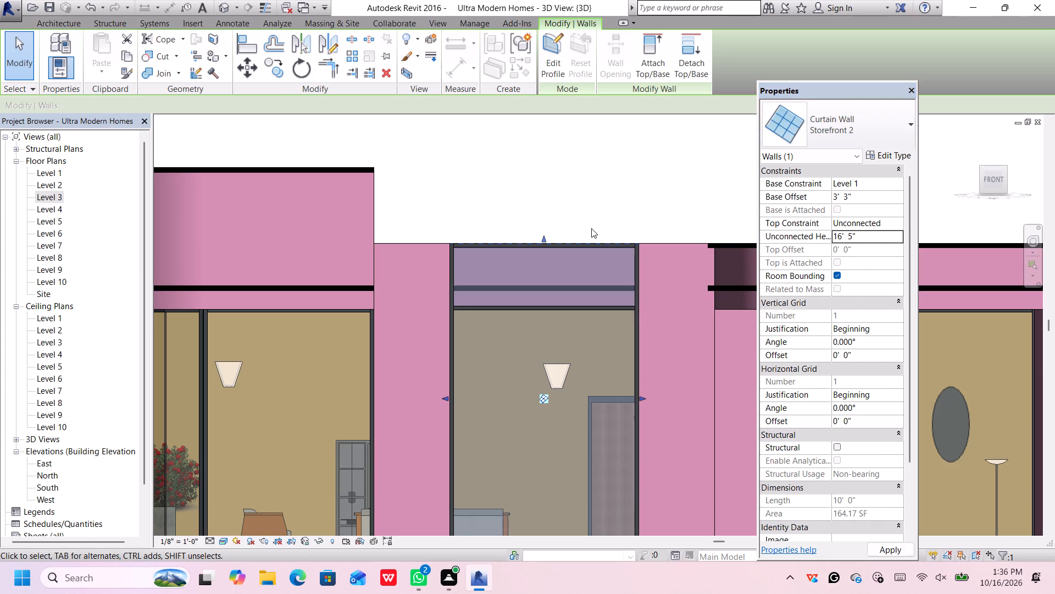
scroll(594, 220, down, 5)
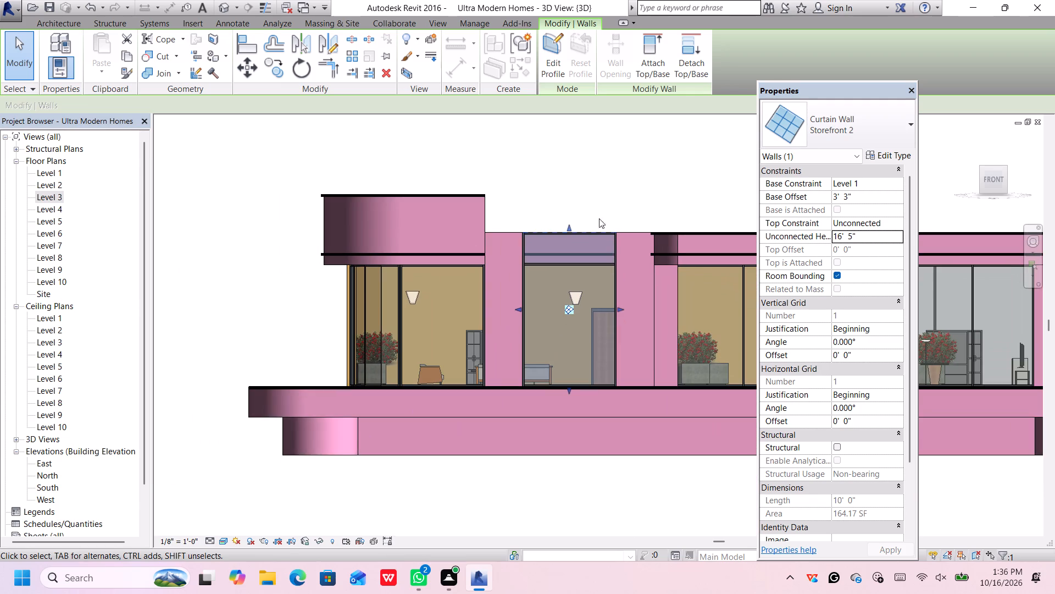
middle_drag(620, 211, 581, 212)
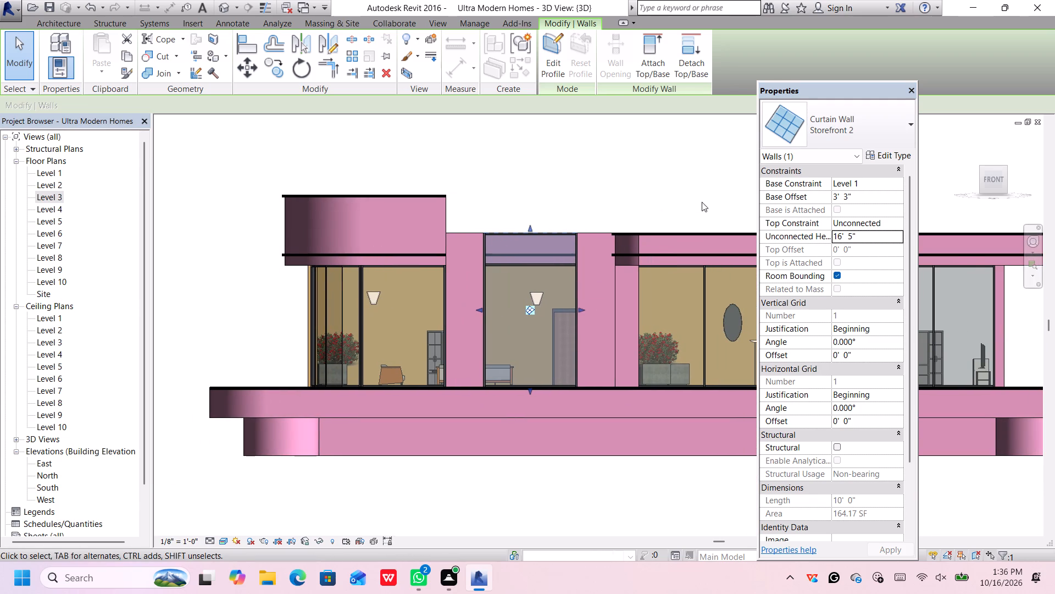
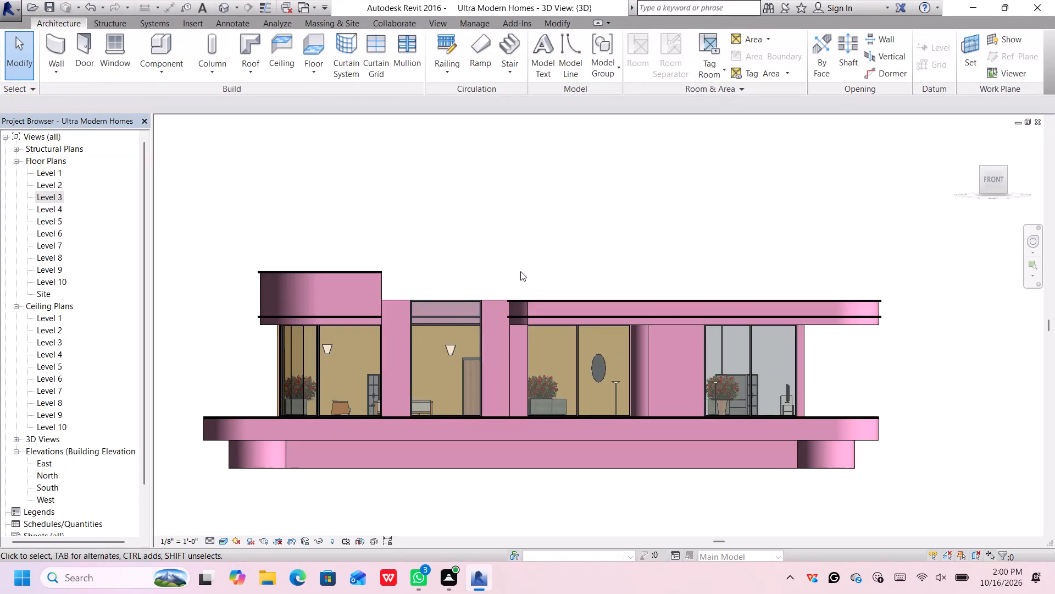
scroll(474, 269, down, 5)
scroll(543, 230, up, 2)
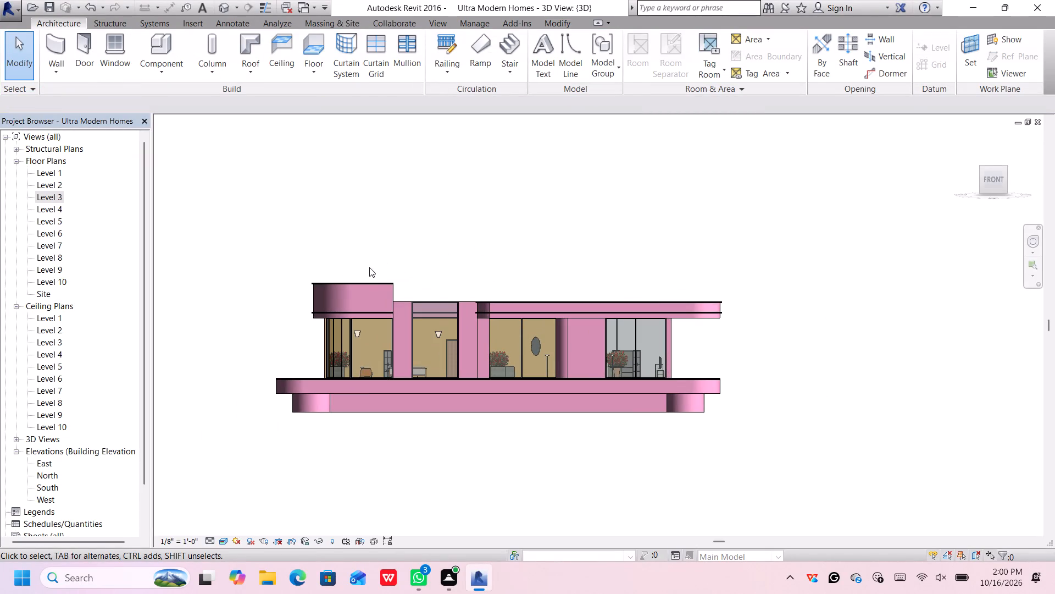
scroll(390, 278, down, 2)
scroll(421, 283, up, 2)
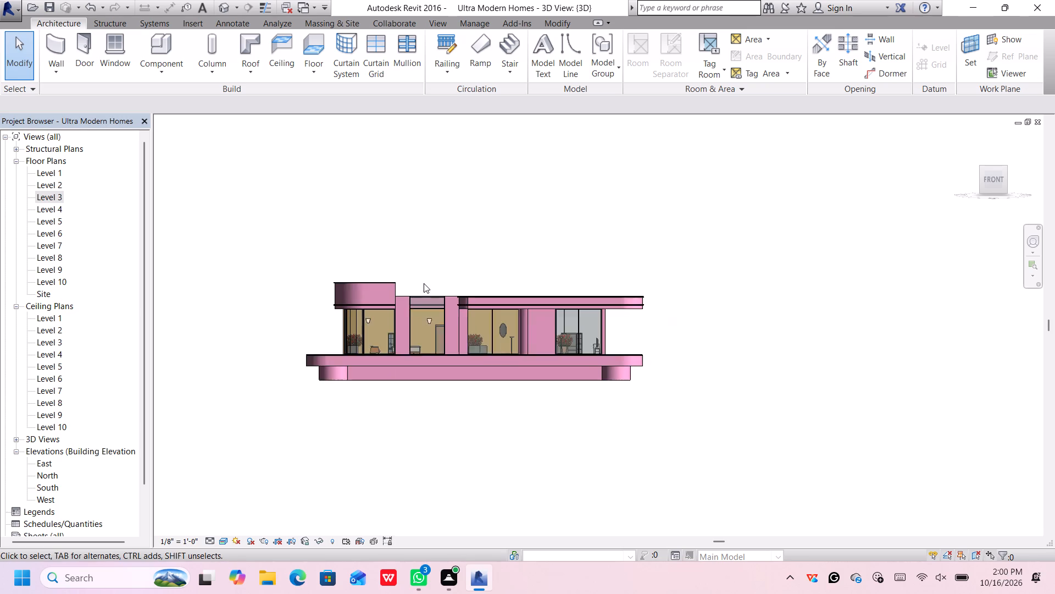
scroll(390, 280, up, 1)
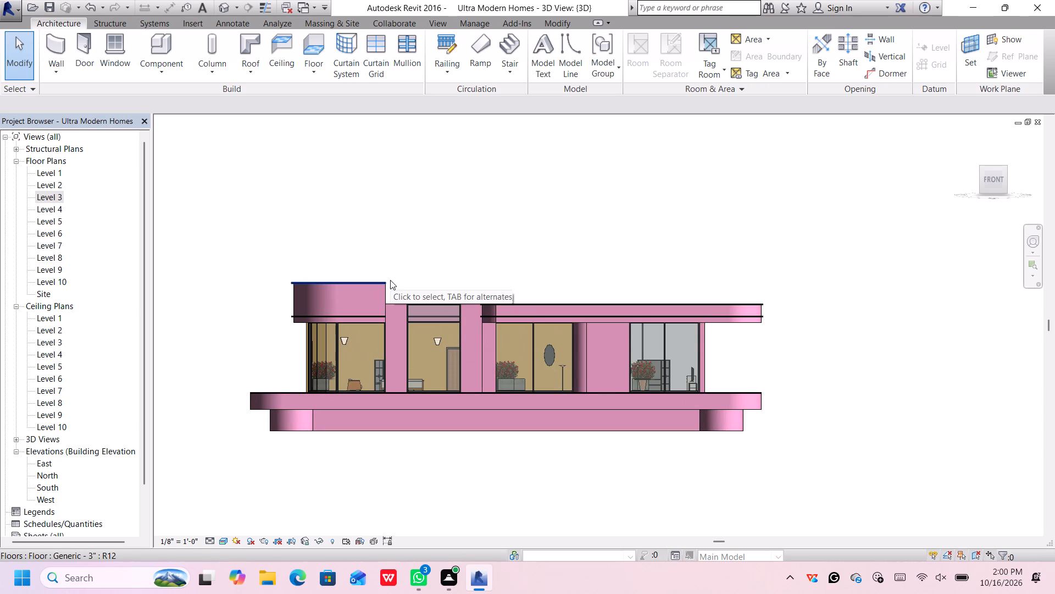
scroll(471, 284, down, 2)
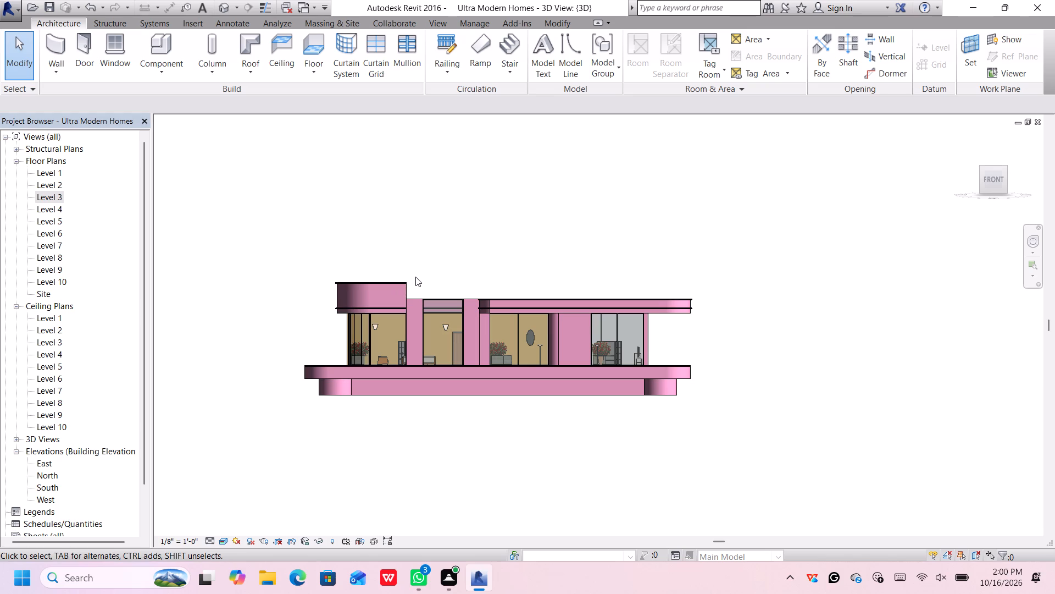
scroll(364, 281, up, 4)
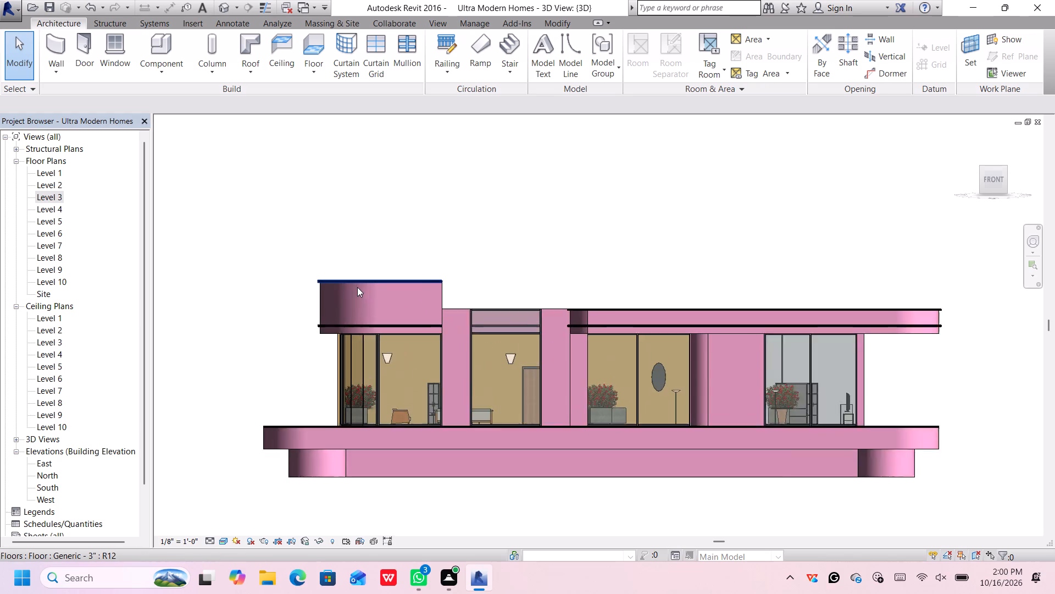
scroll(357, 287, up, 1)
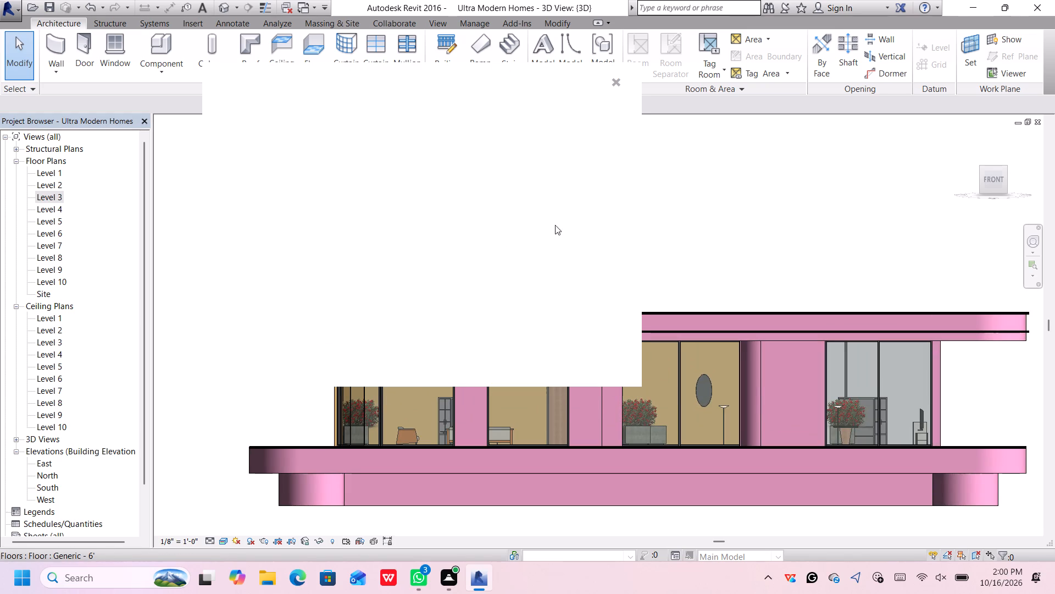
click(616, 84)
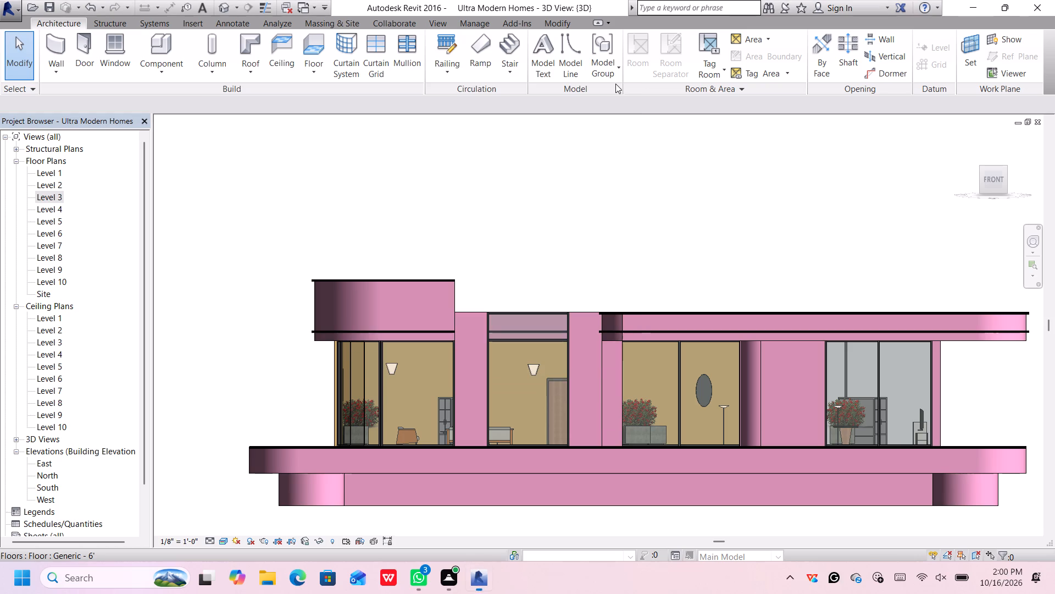
Change the type of the raised curved roof slab at the building's front-left end to Generic - 2'.
click(452, 298)
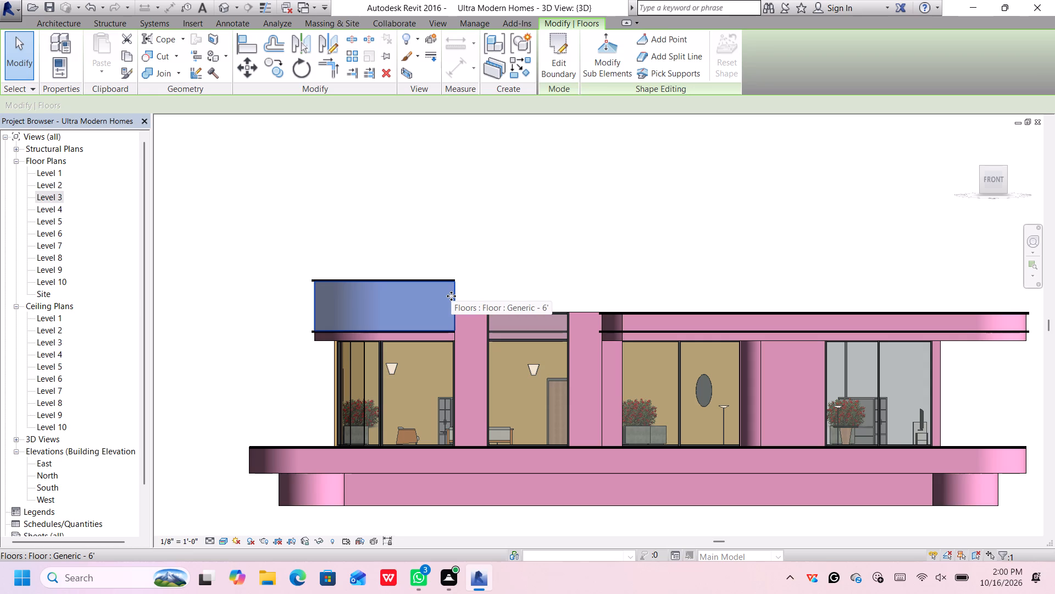
right_click(450, 296)
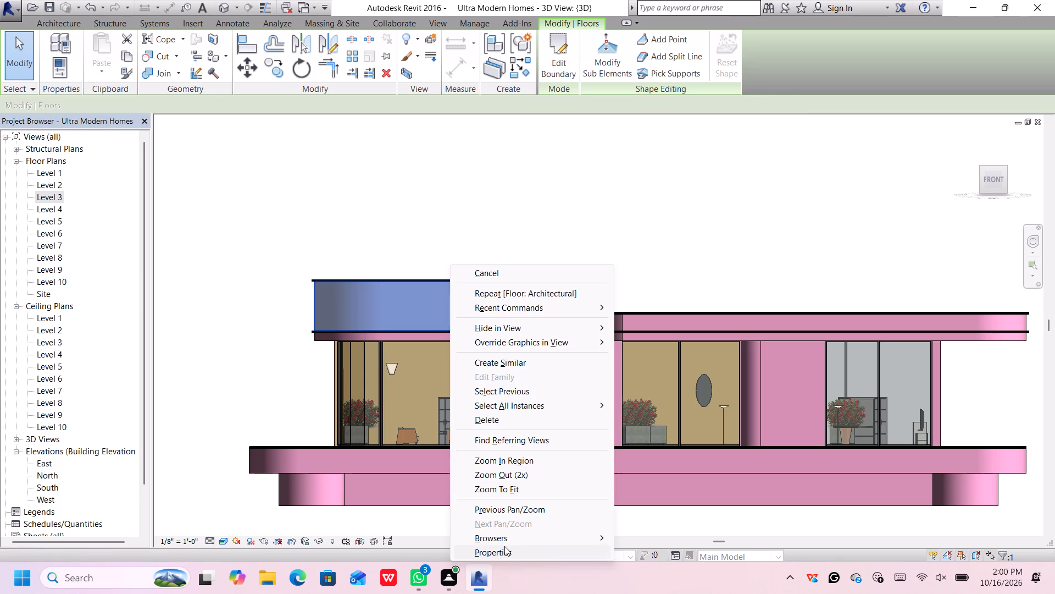
click(504, 546)
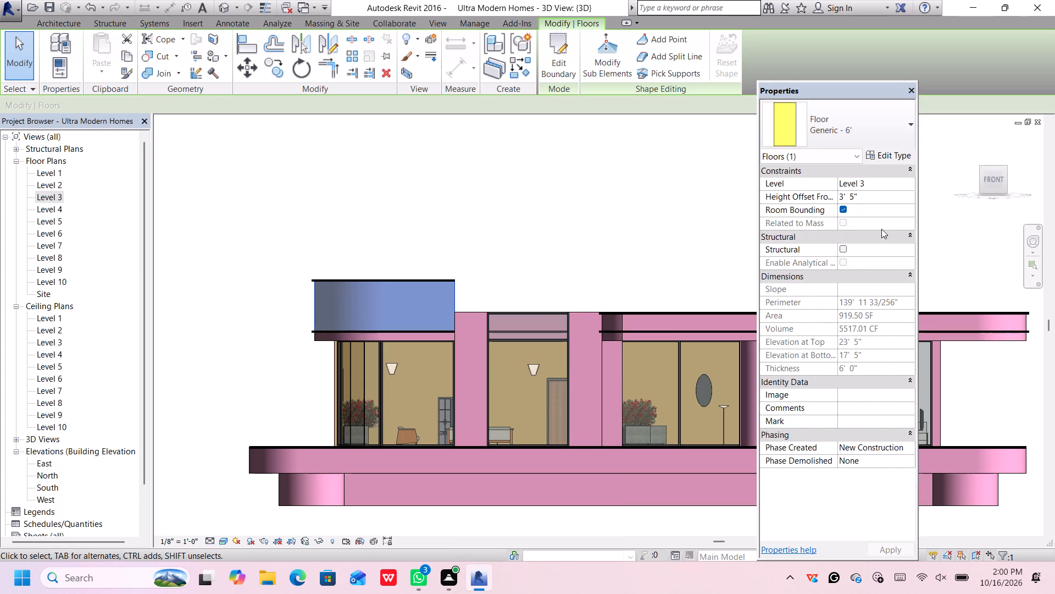
click(893, 132)
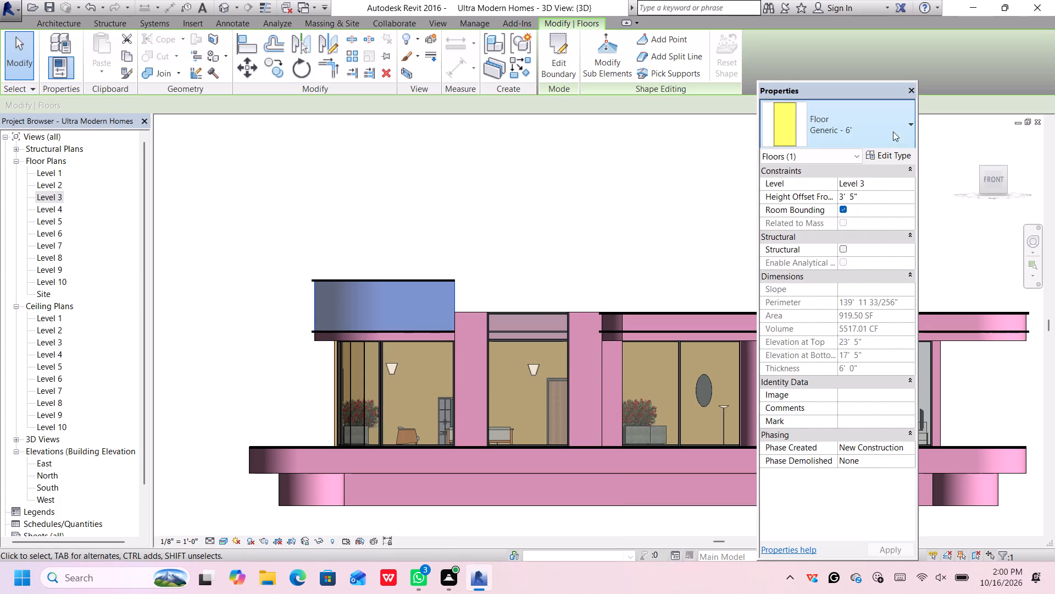
click(838, 257)
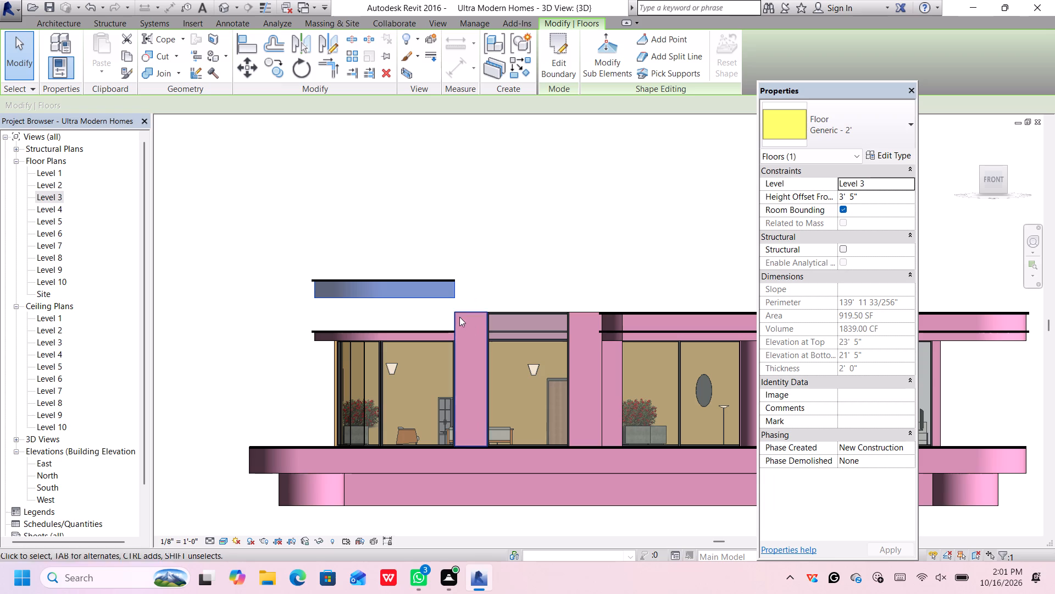
Set the curved roof slab's height offset from Level 3 to 0.
click(868, 195)
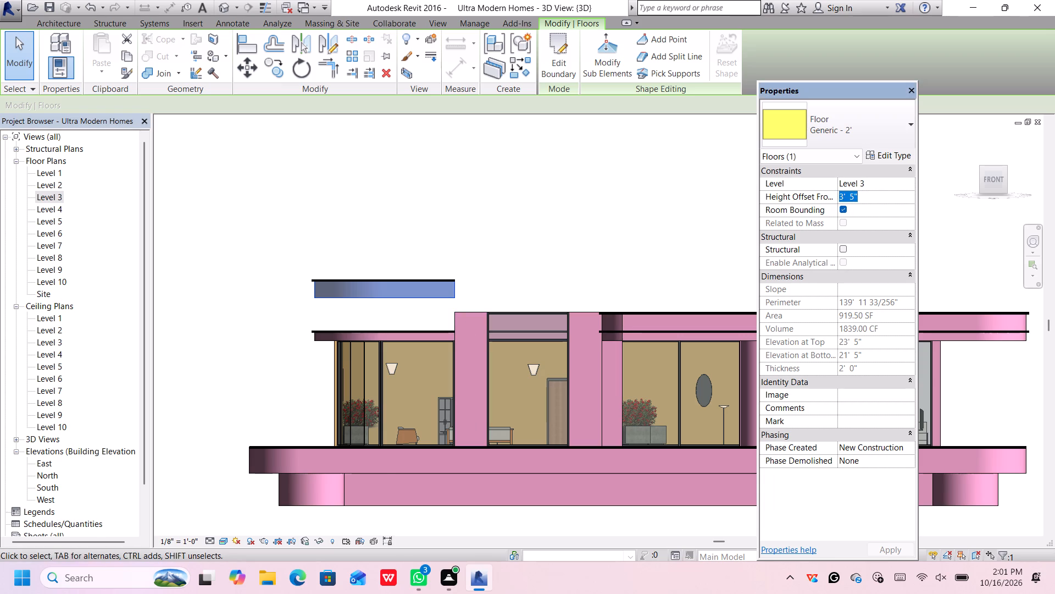
key(BackSpace)
key(0)
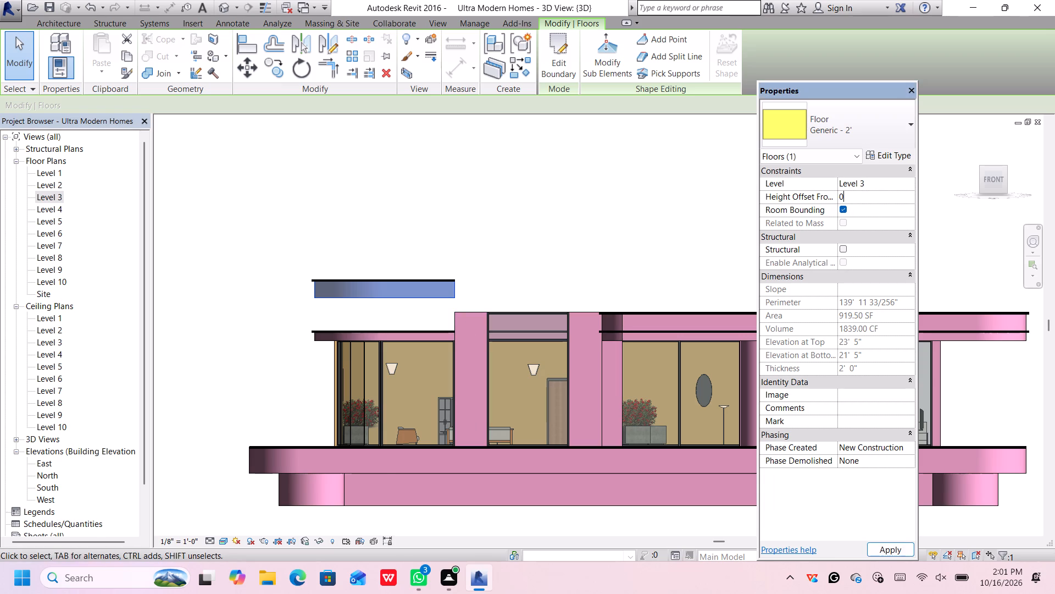
key(Return)
key(Return)
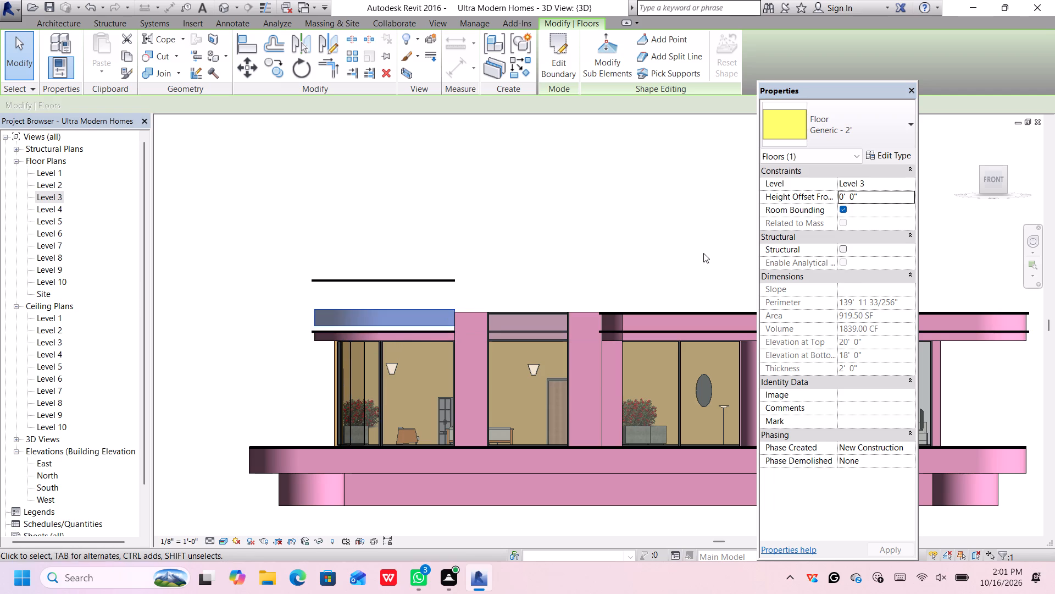
Change the curved roof slab's floor type to Generic - 3'.
click(865, 119)
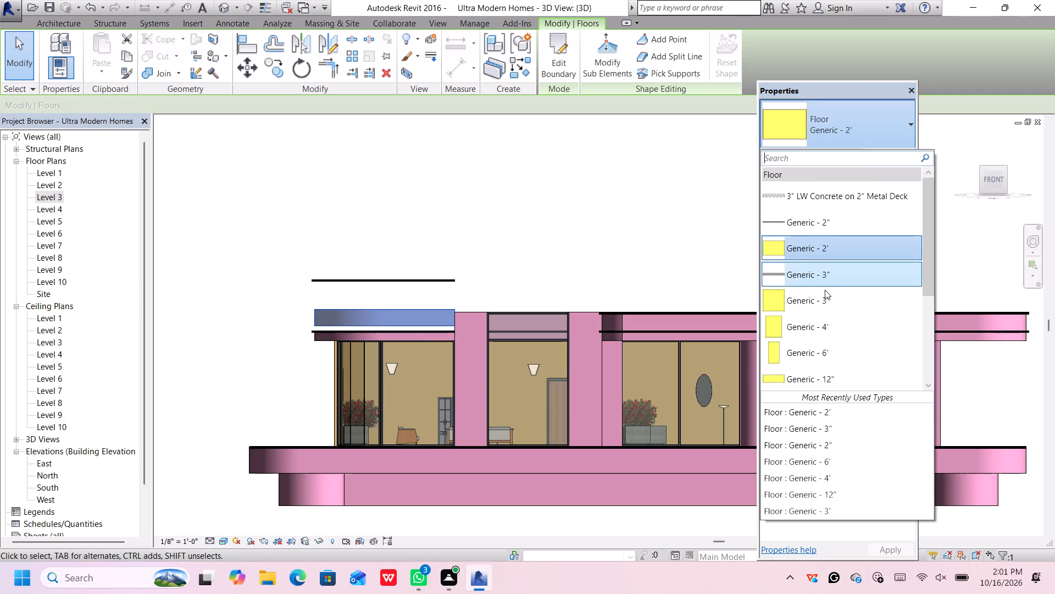
click(824, 295)
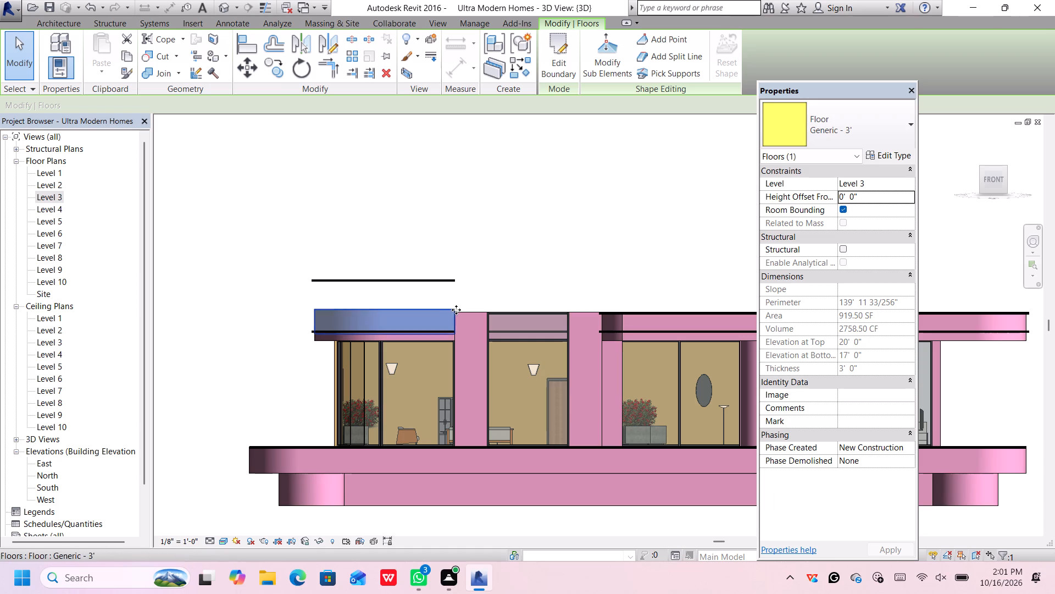
Delete the thin Generic - 3" floor floating above the curved roof slab.
scroll(627, 310, up, 3)
scroll(370, 310, down, 1)
scroll(369, 309, up, 1)
scroll(369, 309, down, 1)
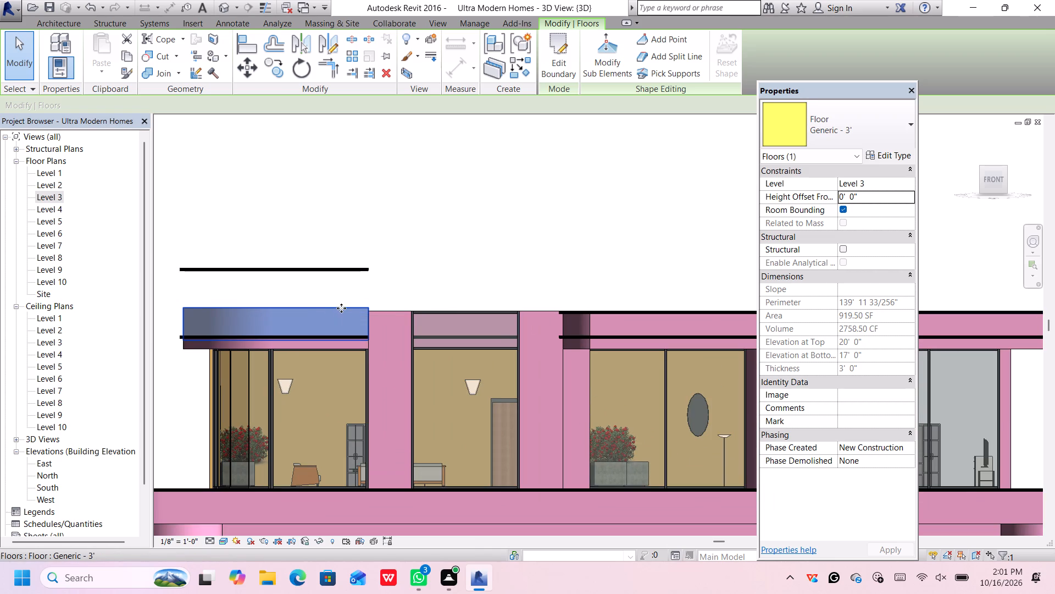
click(363, 267)
key(Delete)
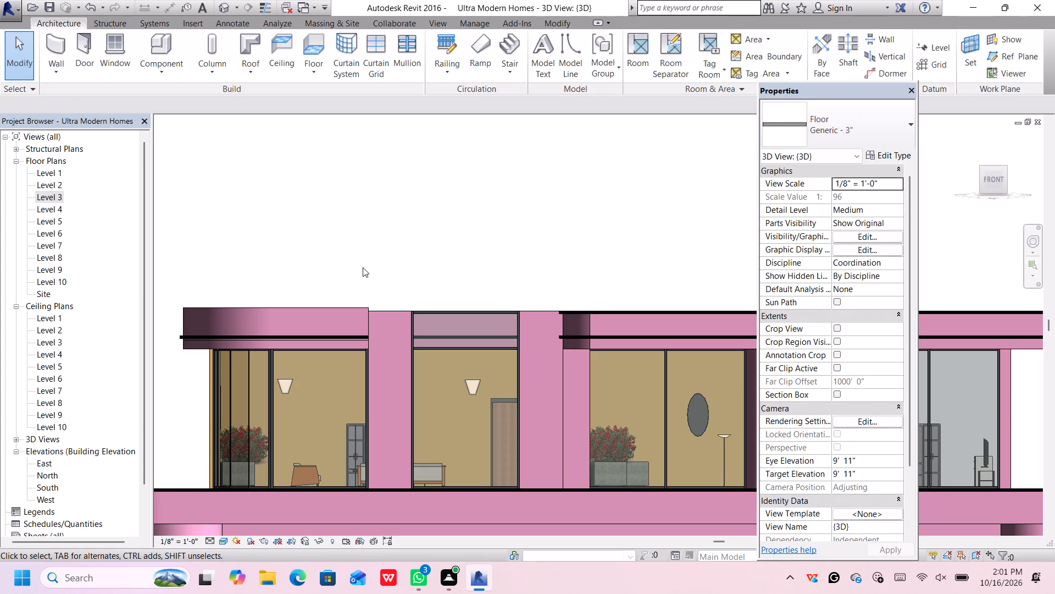
Duplicate the curved roof slab's Generic - 3' floor type under the name Generic - 2'5".
click(335, 308)
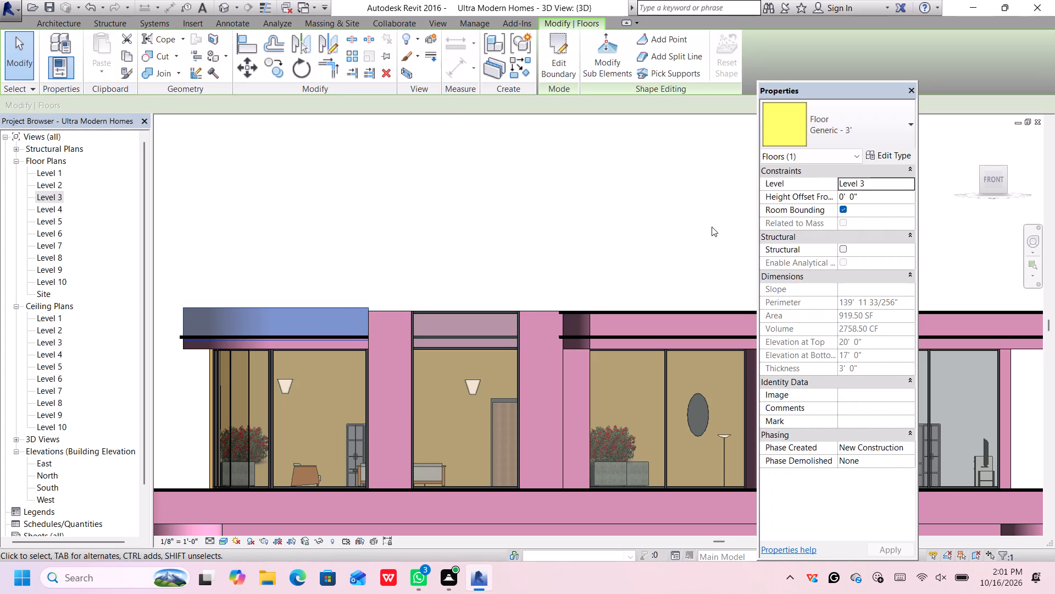
click(888, 130)
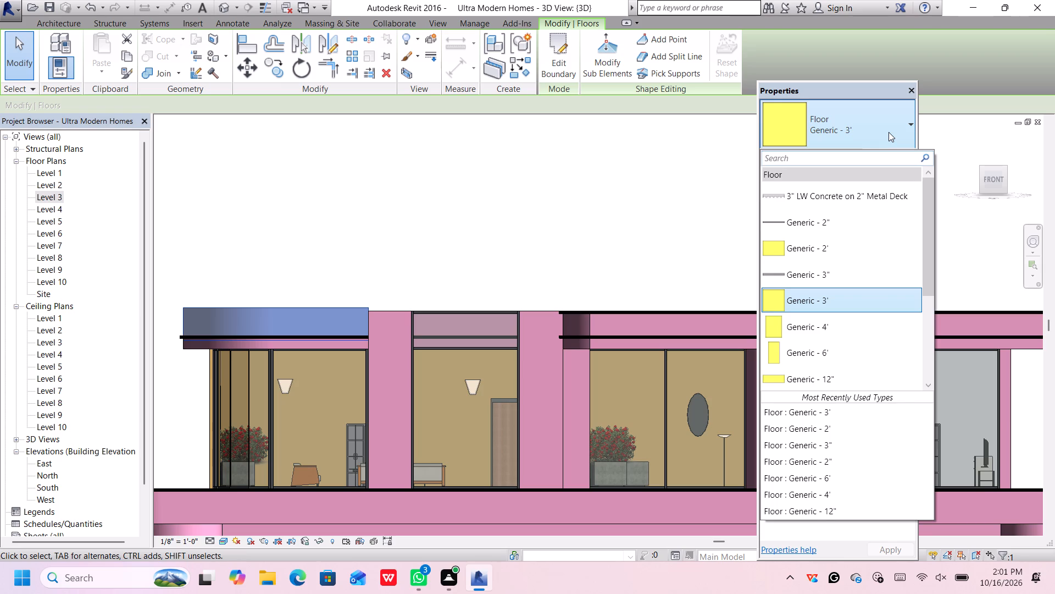
click(889, 132)
click(889, 154)
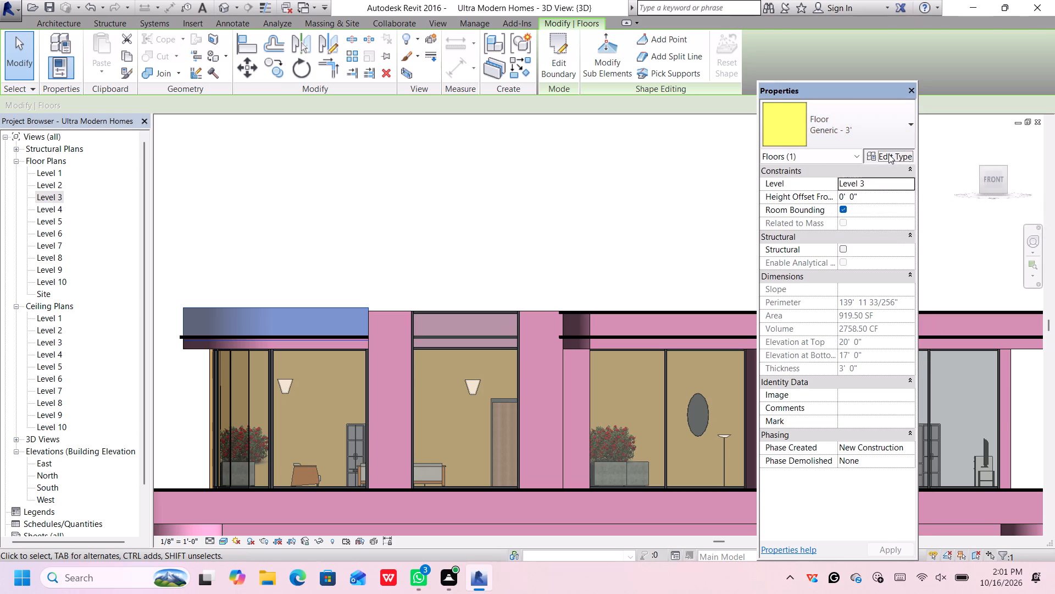
click(352, 308)
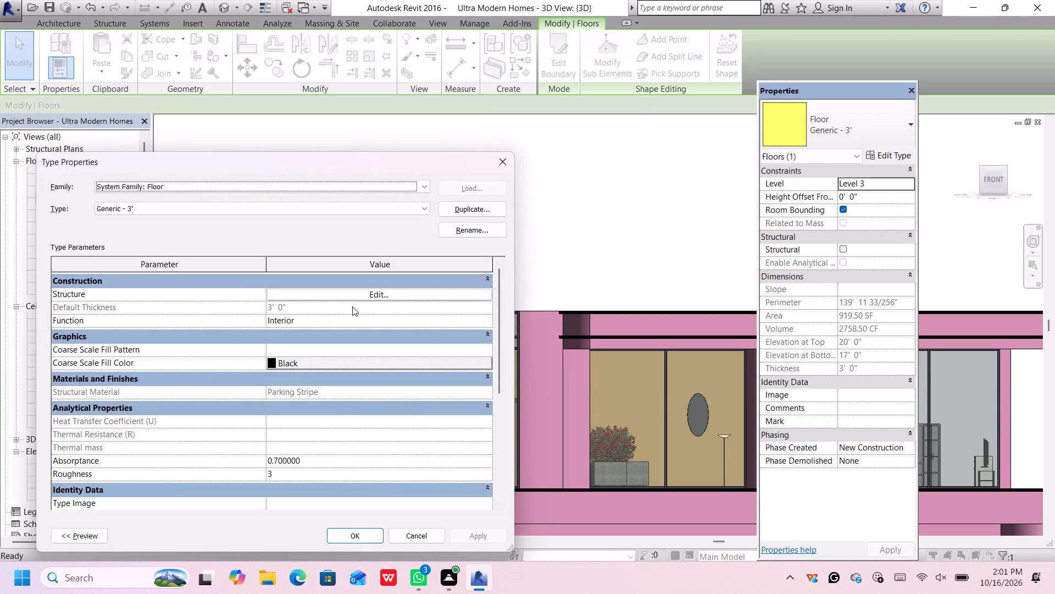
click(360, 294)
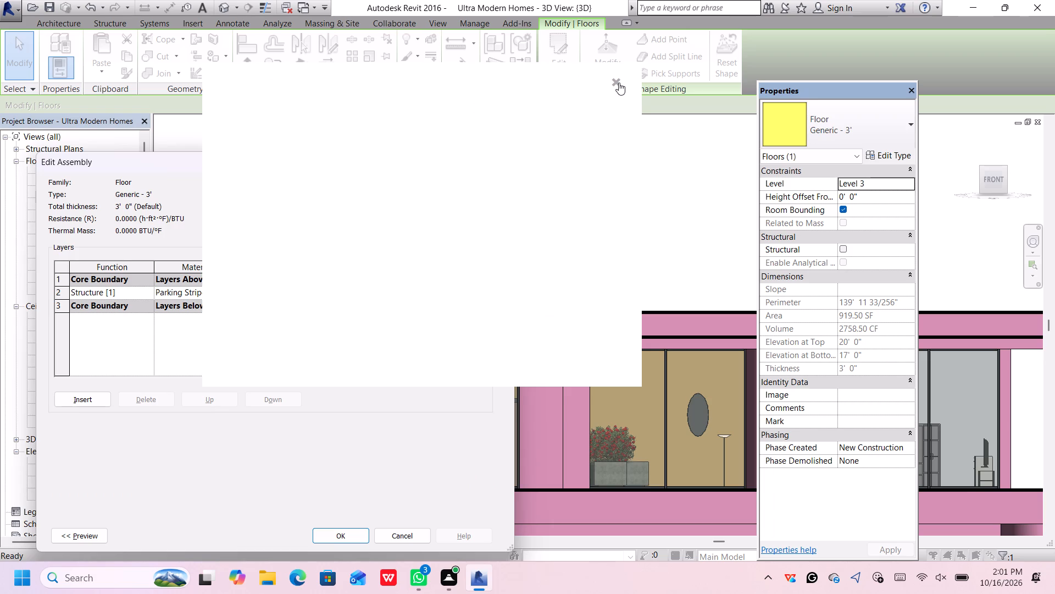
click(618, 81)
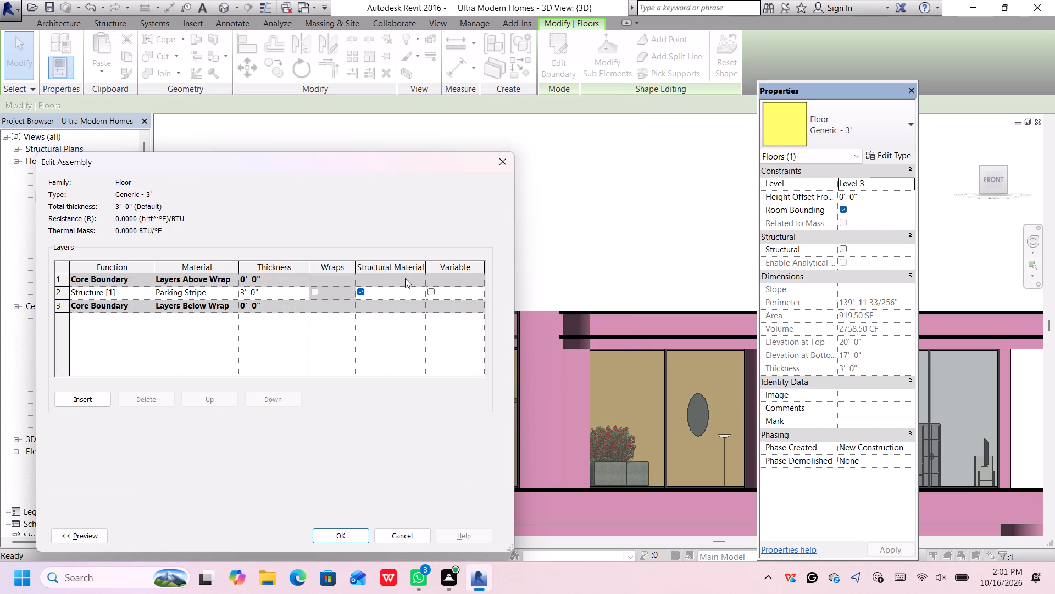
click(400, 538)
click(457, 206)
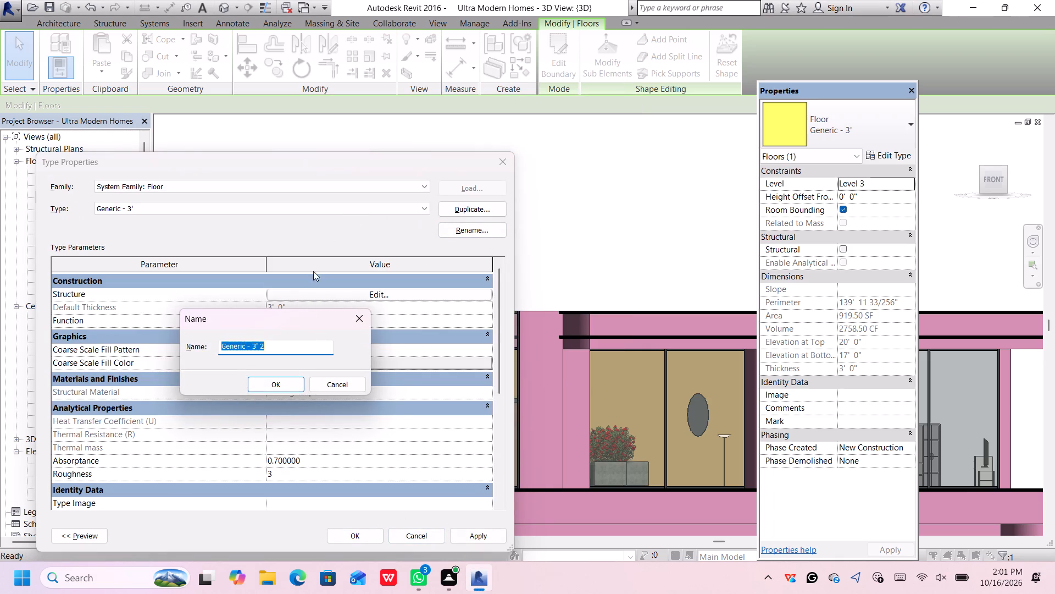
click(298, 345)
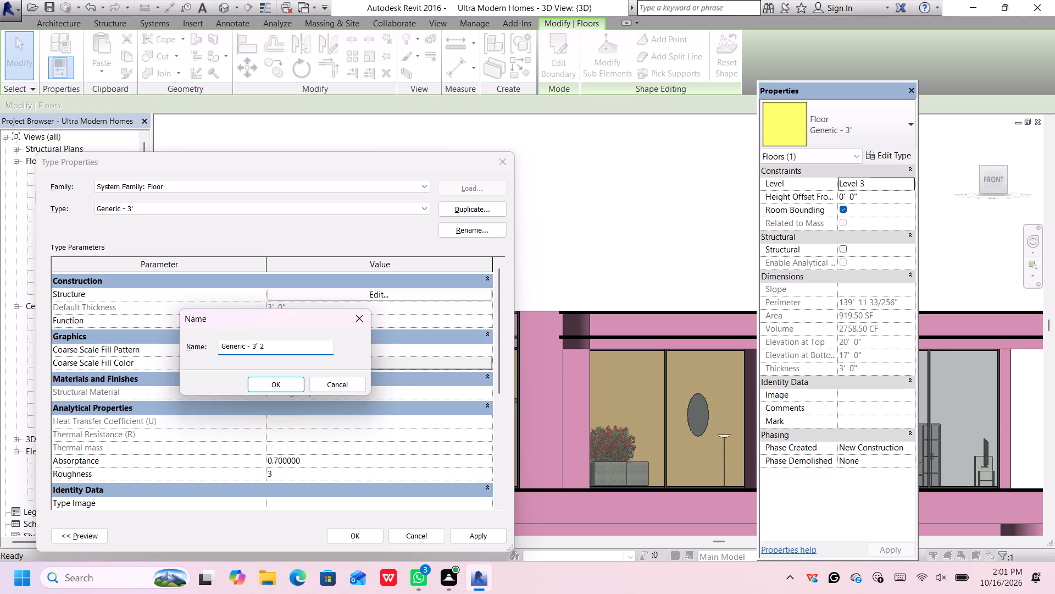
key(BackSpace)
key(BackSpace)
key(BackSpace)
key(BackSpace)
text(2'5")
key(Return)
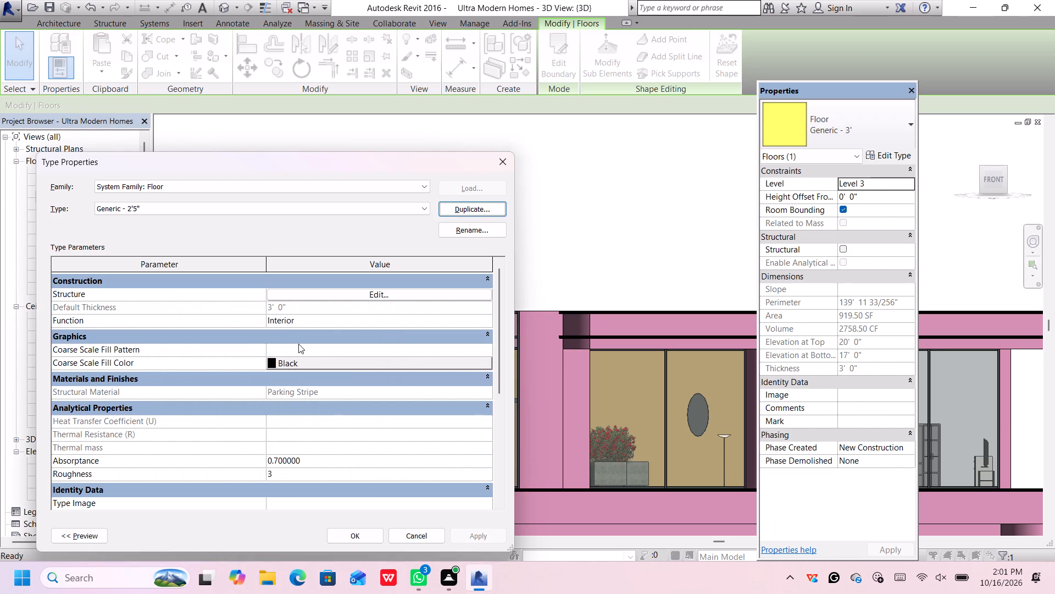
Set the structure layer thickness of the Generic - 2'5" floor type to 2'5" and apply it to the slab.
click(373, 292)
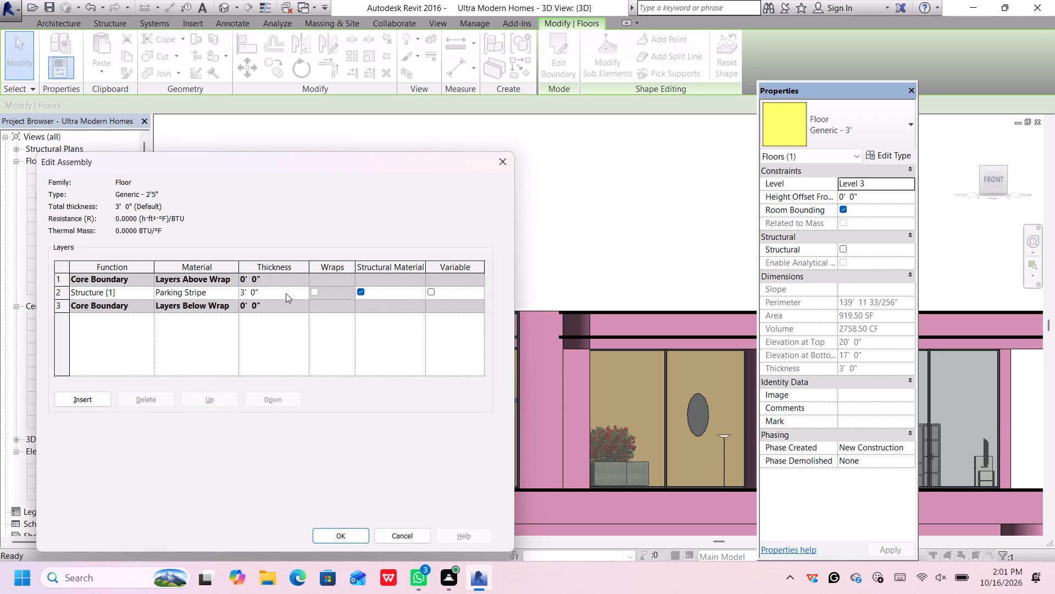
click(285, 293)
key(BackSpace)
text(2'5")
key(Return)
key(Return)
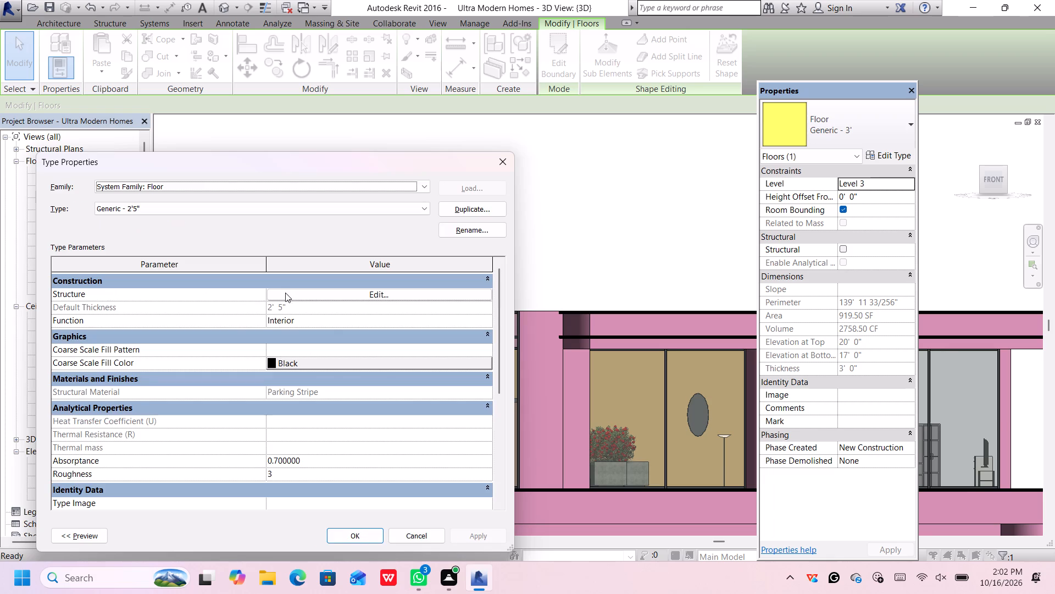
click(355, 541)
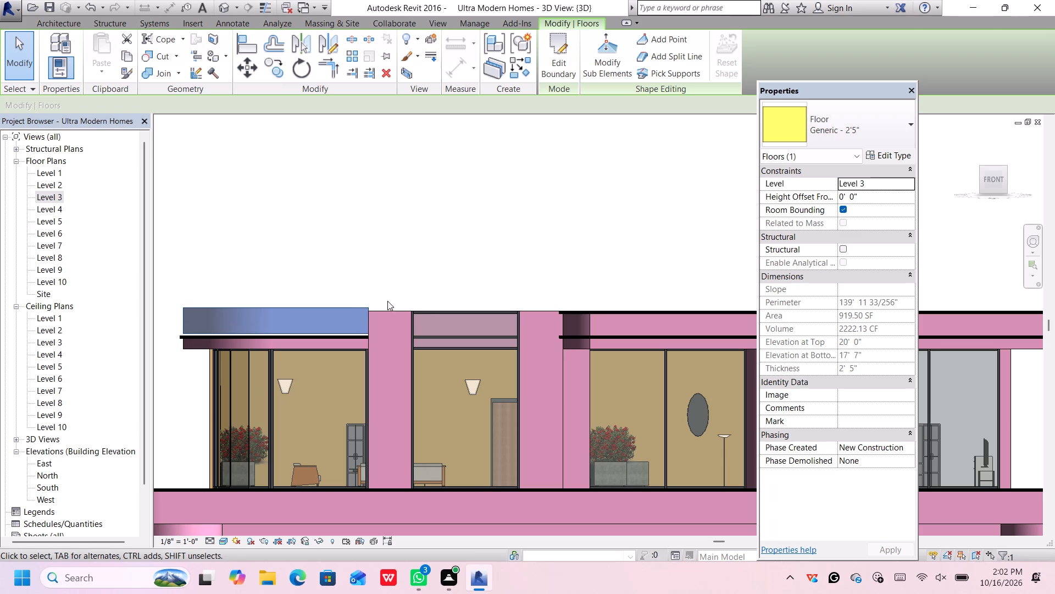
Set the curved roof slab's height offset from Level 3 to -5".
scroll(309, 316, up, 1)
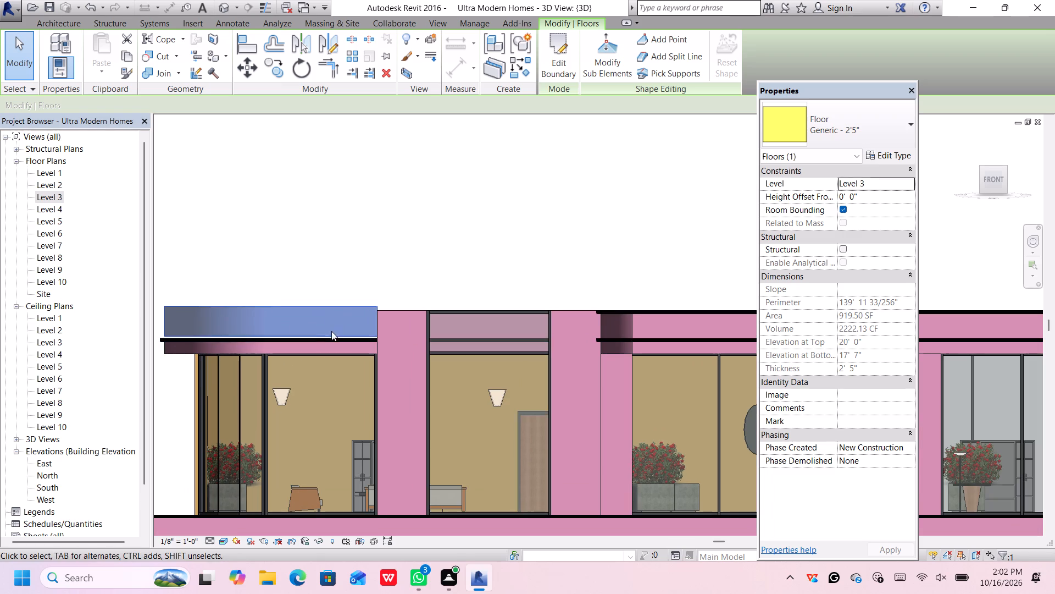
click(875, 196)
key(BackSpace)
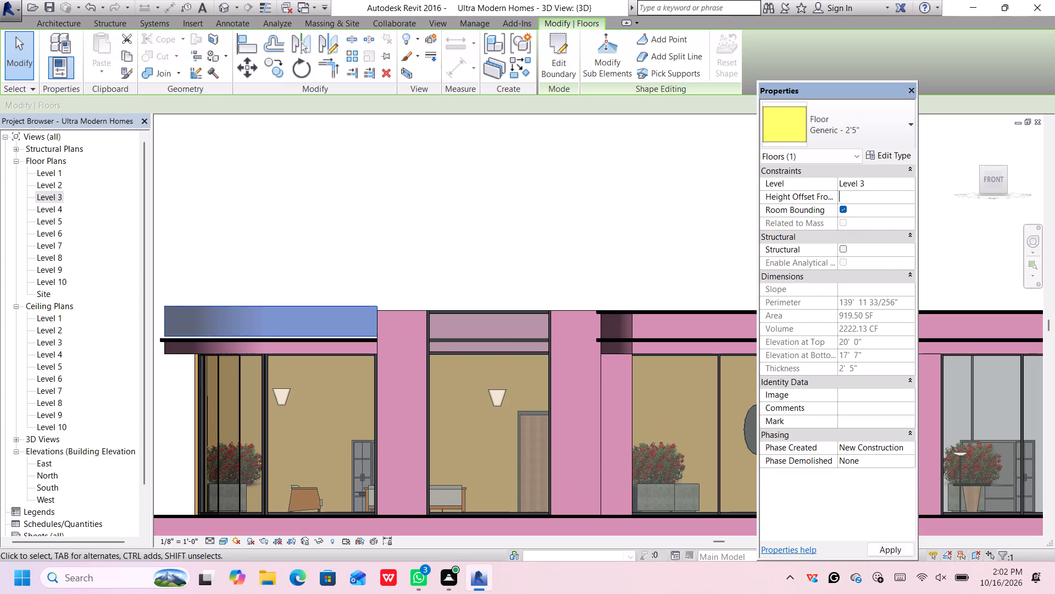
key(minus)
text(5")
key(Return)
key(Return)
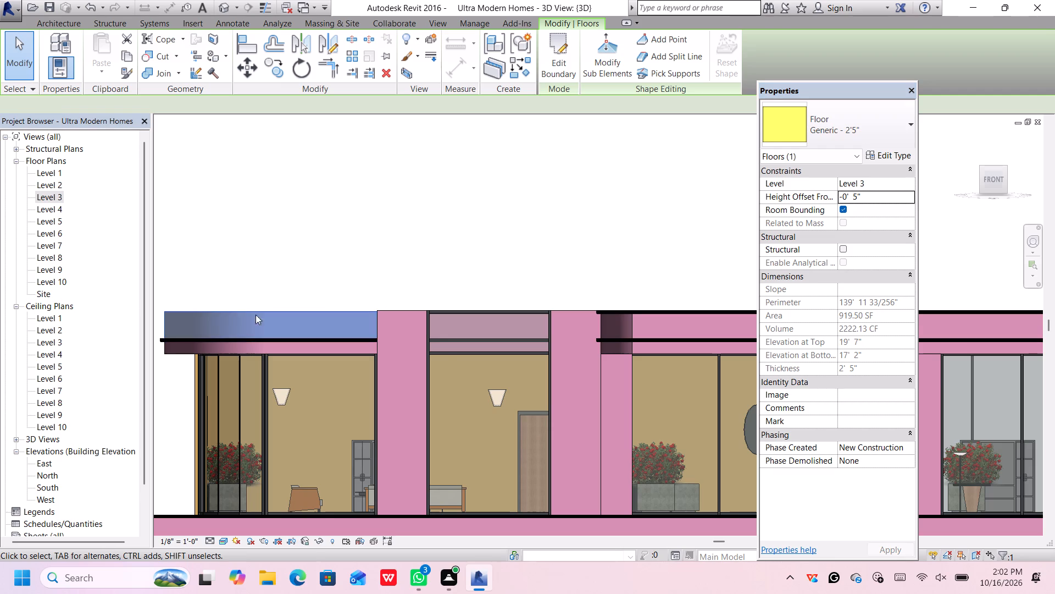
Examine how the curved roof slab's top and bottom edges line up with the adjoining wall and the thin slab below.
scroll(286, 296, up, 5)
scroll(330, 310, down, 1)
scroll(404, 308, down, 1)
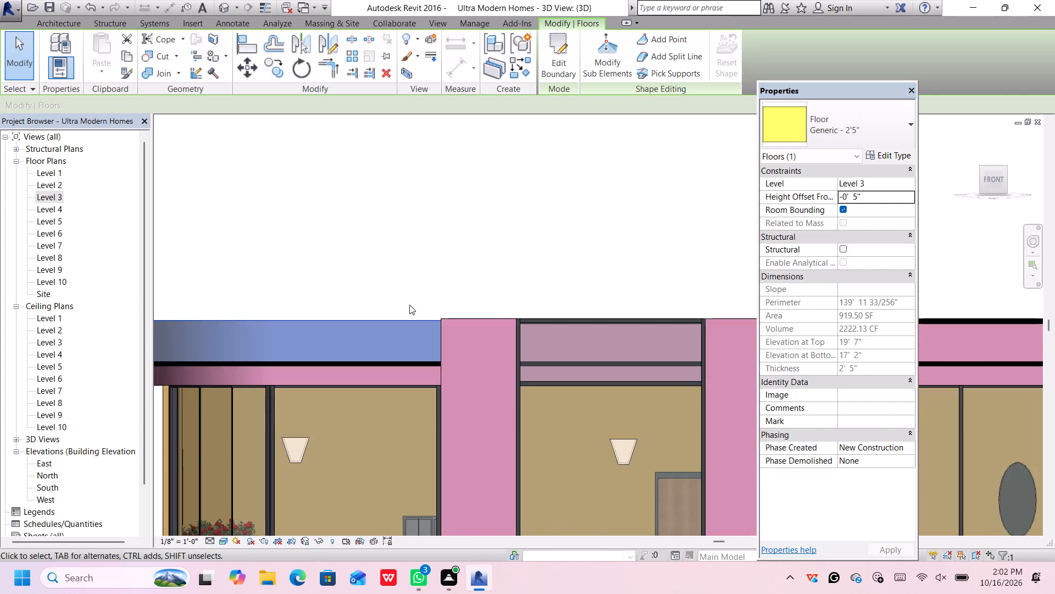
scroll(409, 305, down, 1)
scroll(394, 343, up, 1)
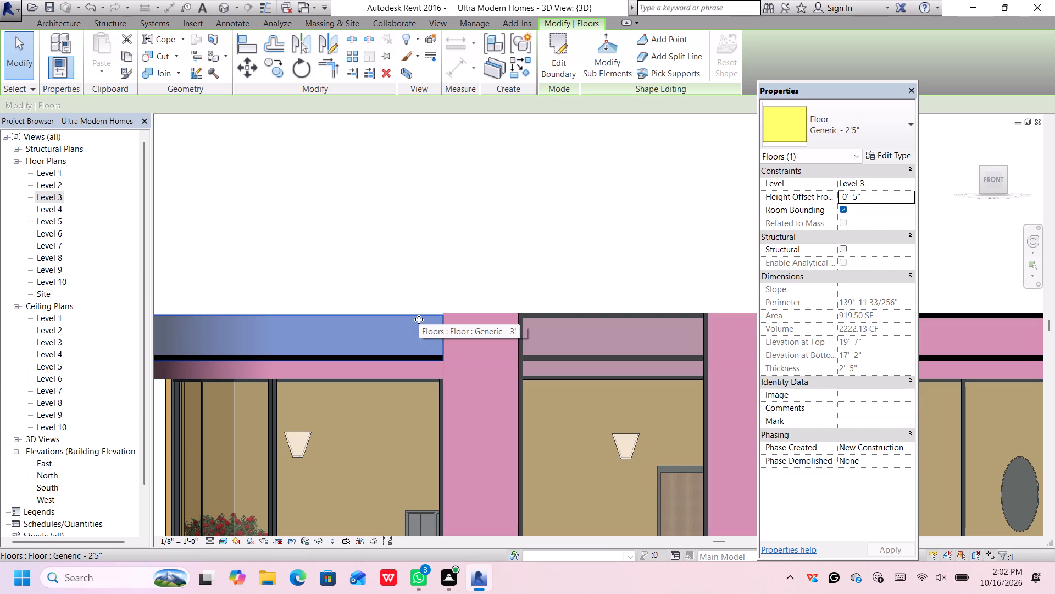
click(419, 320)
scroll(426, 311, down, 5)
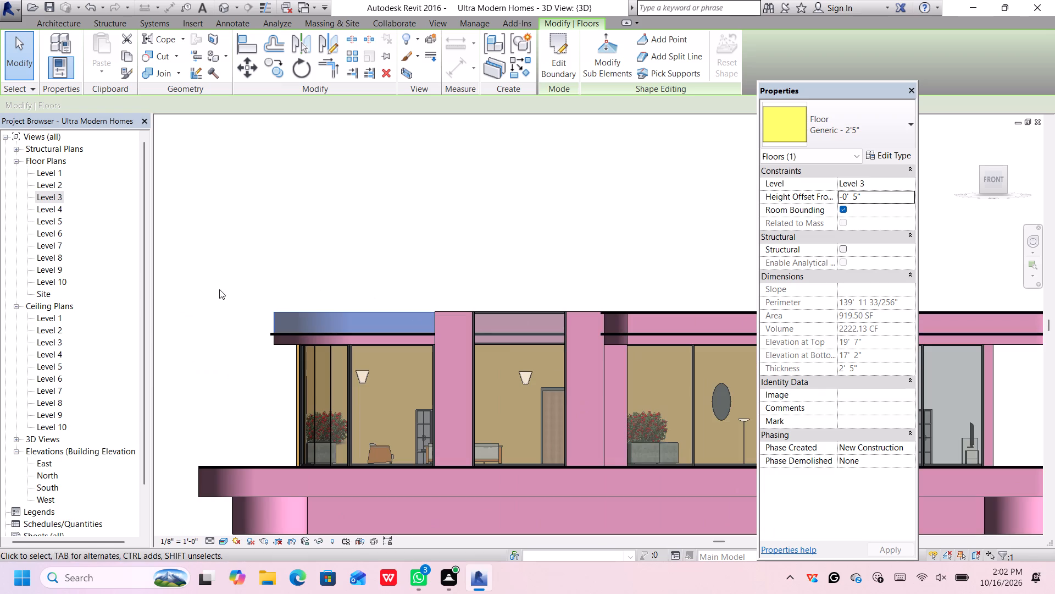
scroll(238, 307, up, 4)
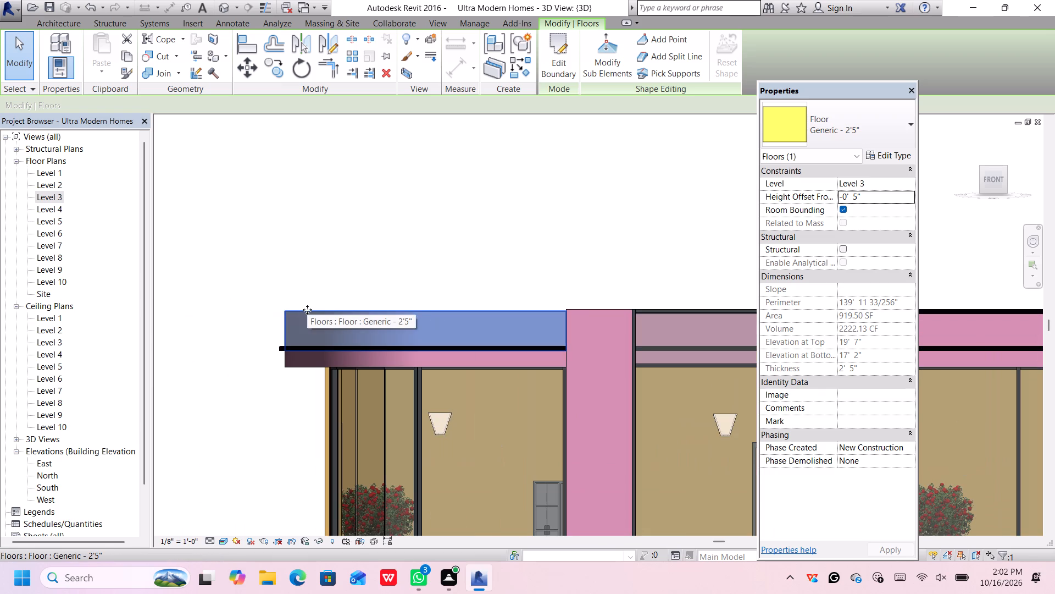
scroll(307, 310, up, 2)
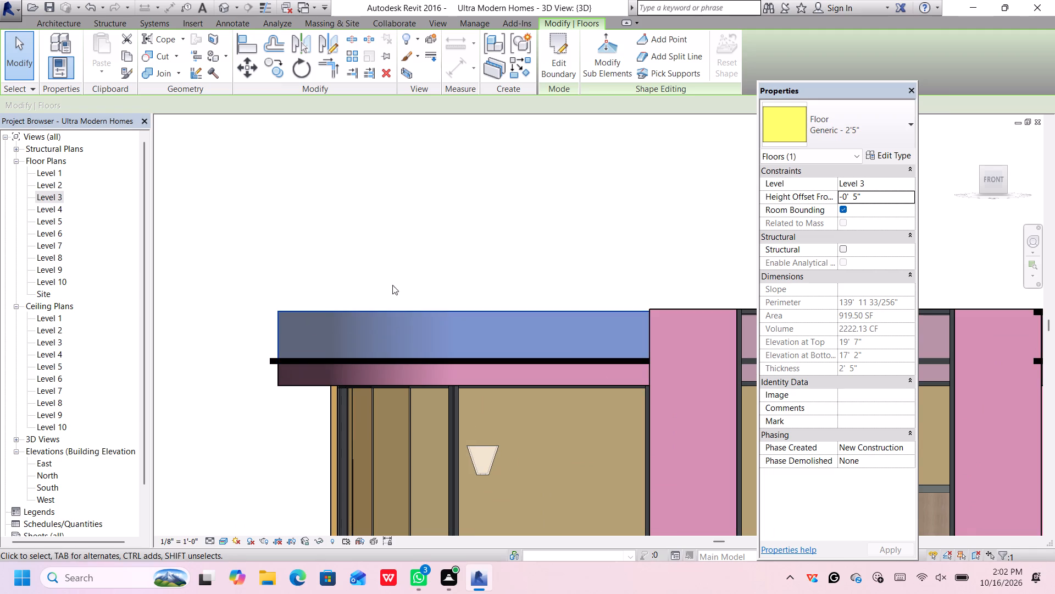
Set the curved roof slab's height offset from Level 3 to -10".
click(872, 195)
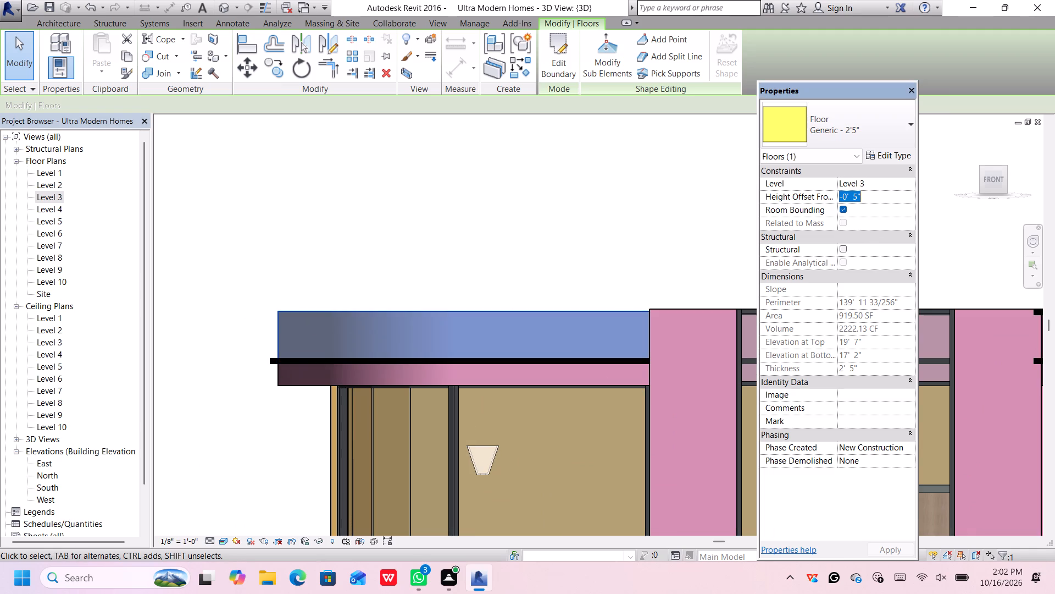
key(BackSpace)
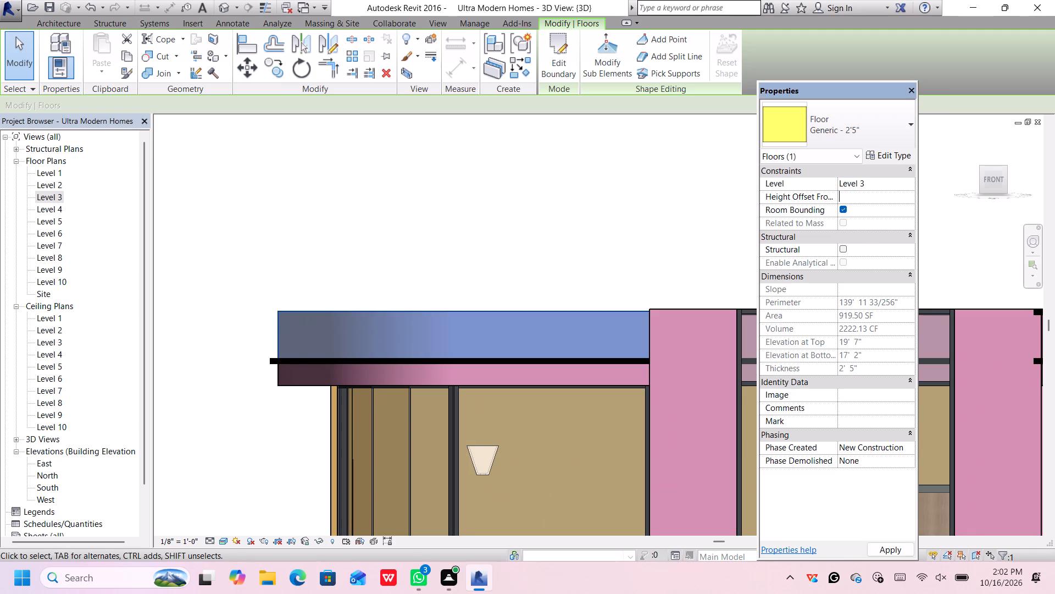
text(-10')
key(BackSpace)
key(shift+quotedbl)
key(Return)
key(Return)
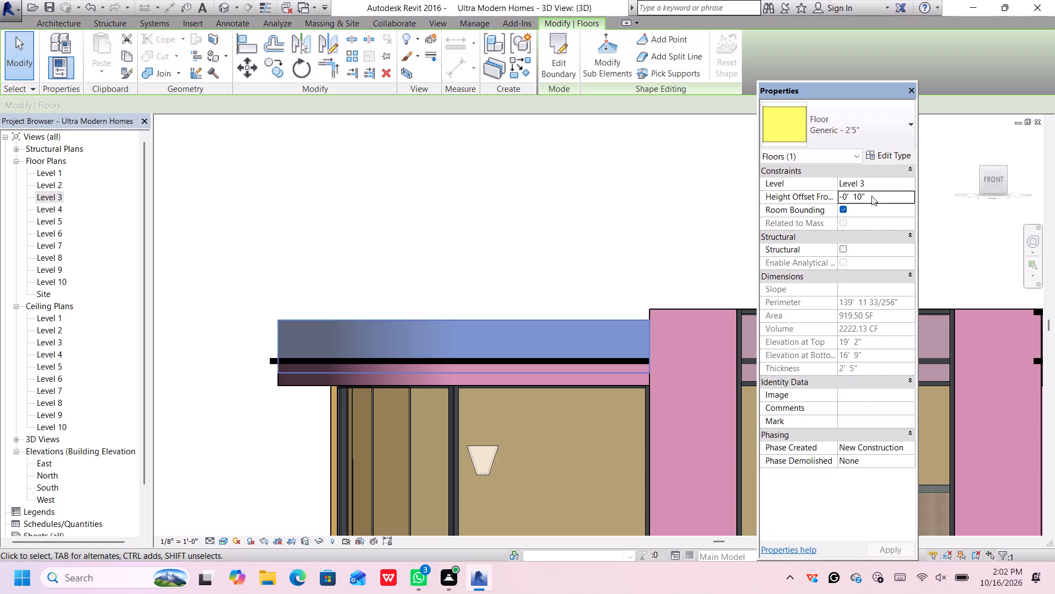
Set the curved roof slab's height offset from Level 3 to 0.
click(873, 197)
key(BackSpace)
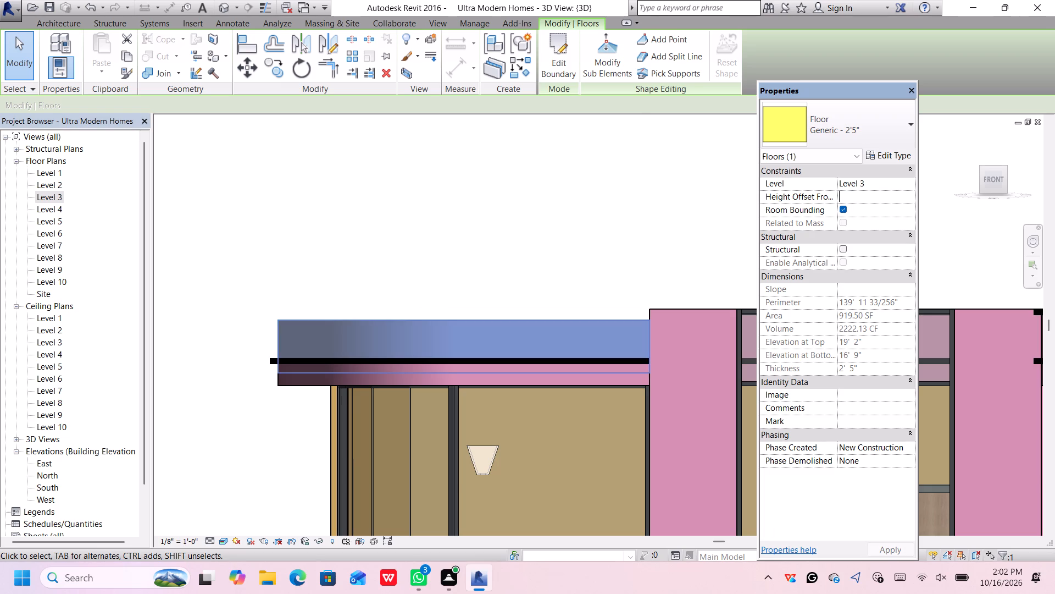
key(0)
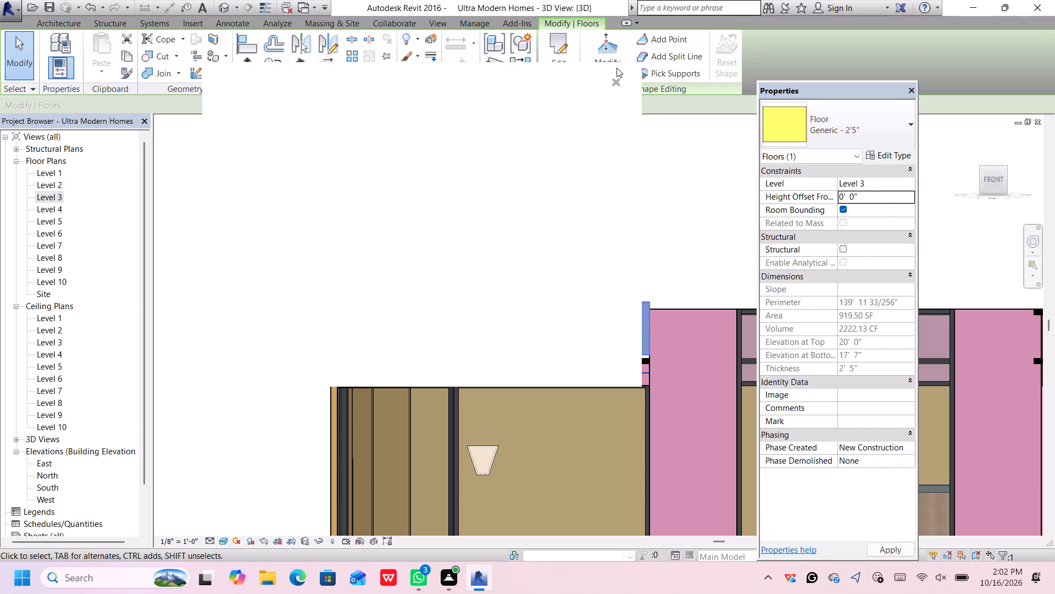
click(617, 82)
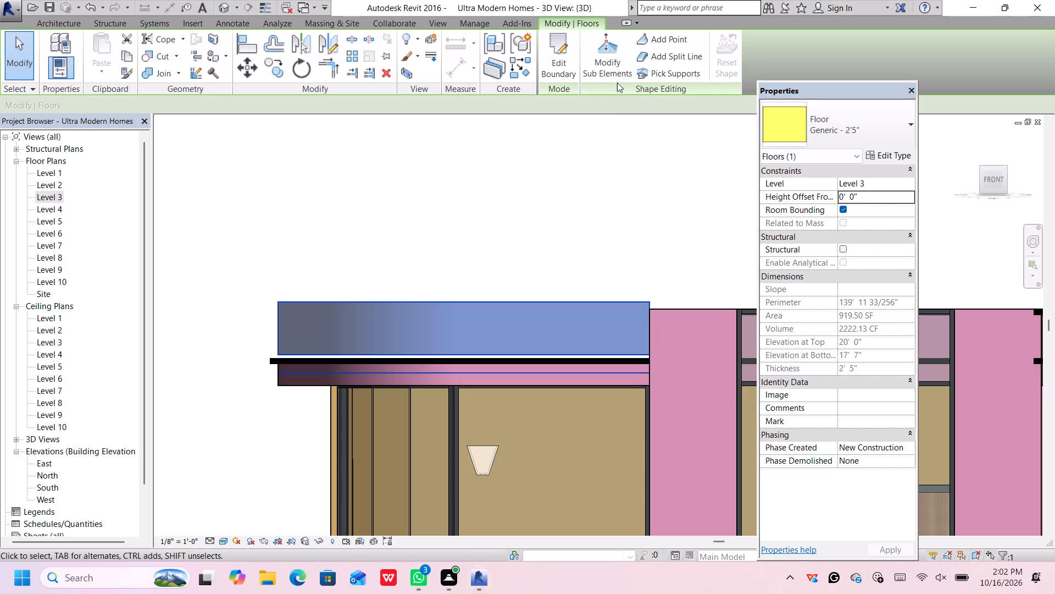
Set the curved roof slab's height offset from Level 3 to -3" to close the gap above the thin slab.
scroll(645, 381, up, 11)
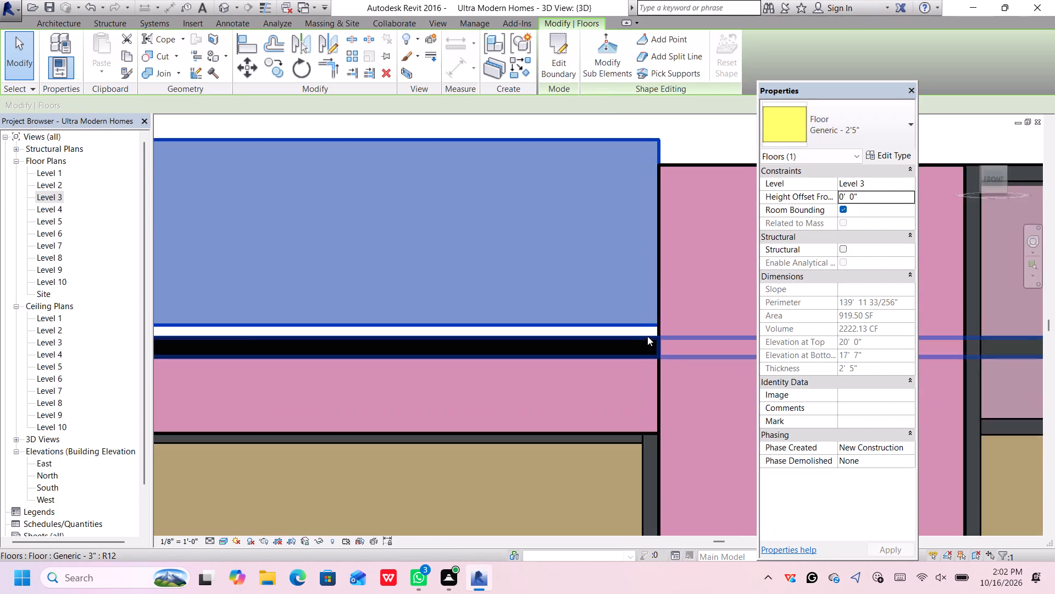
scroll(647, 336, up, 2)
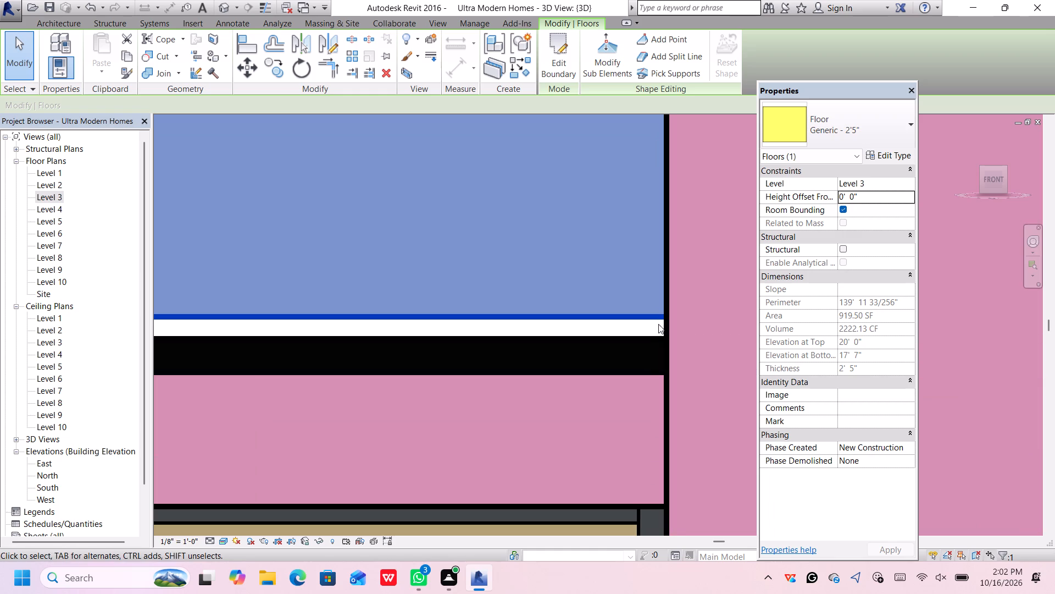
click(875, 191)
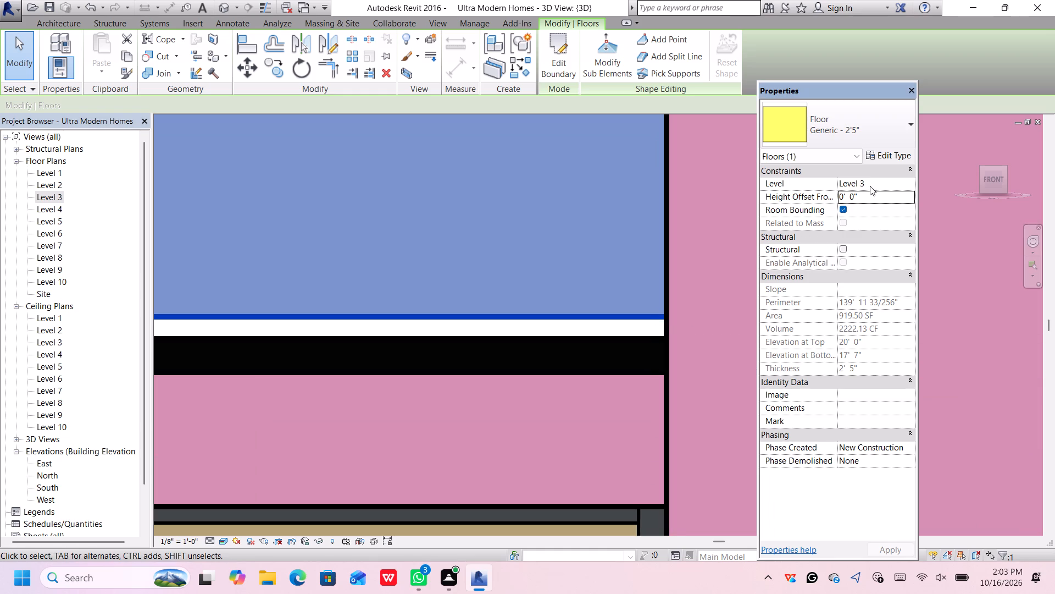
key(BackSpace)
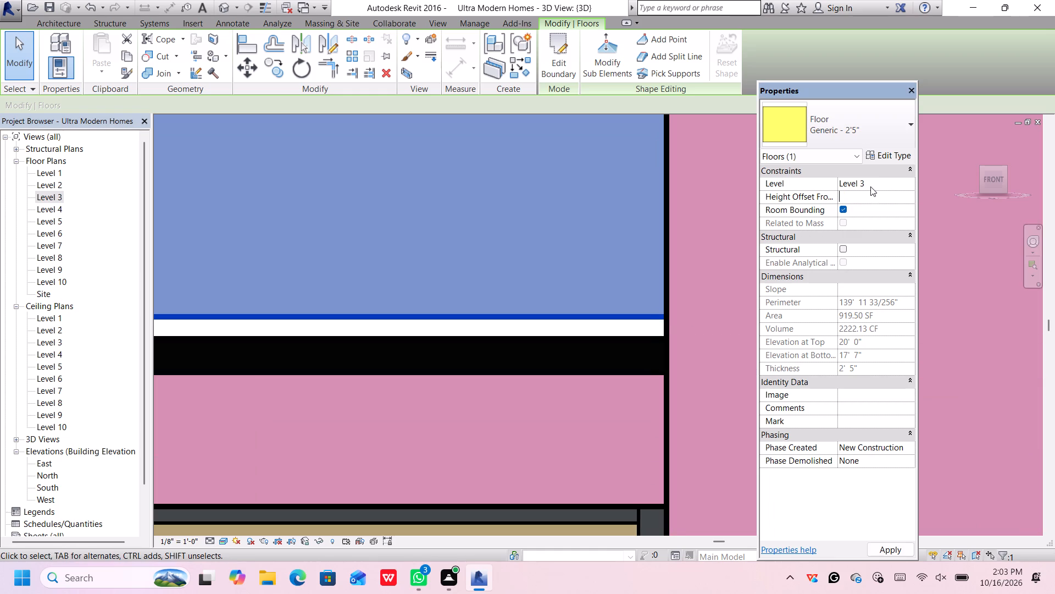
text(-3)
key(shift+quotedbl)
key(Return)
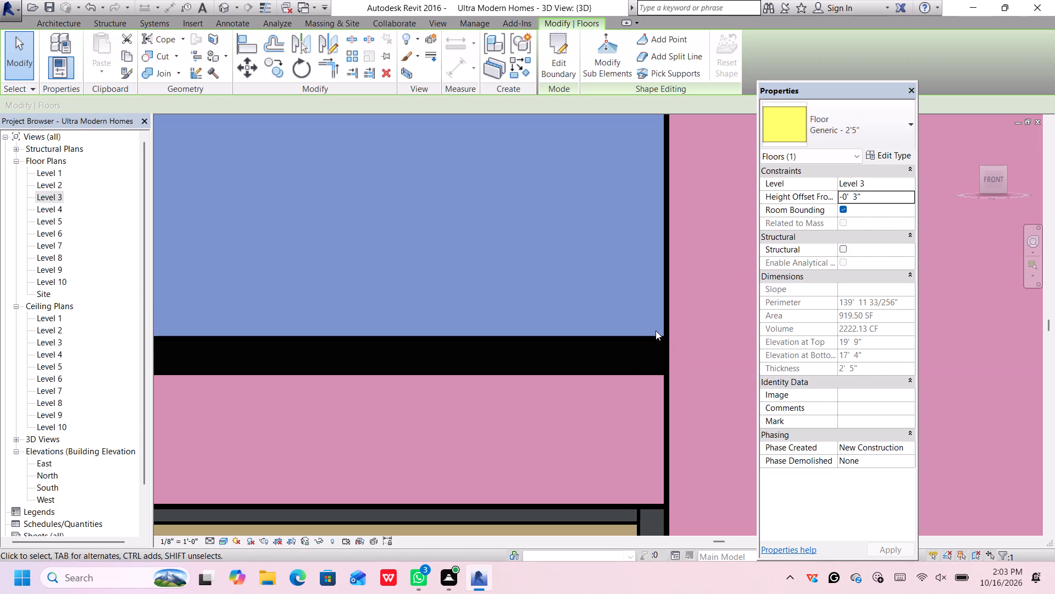
Set the curved roof slab's height offset from Level 3 to -2".
click(874, 191)
key(BackSpace)
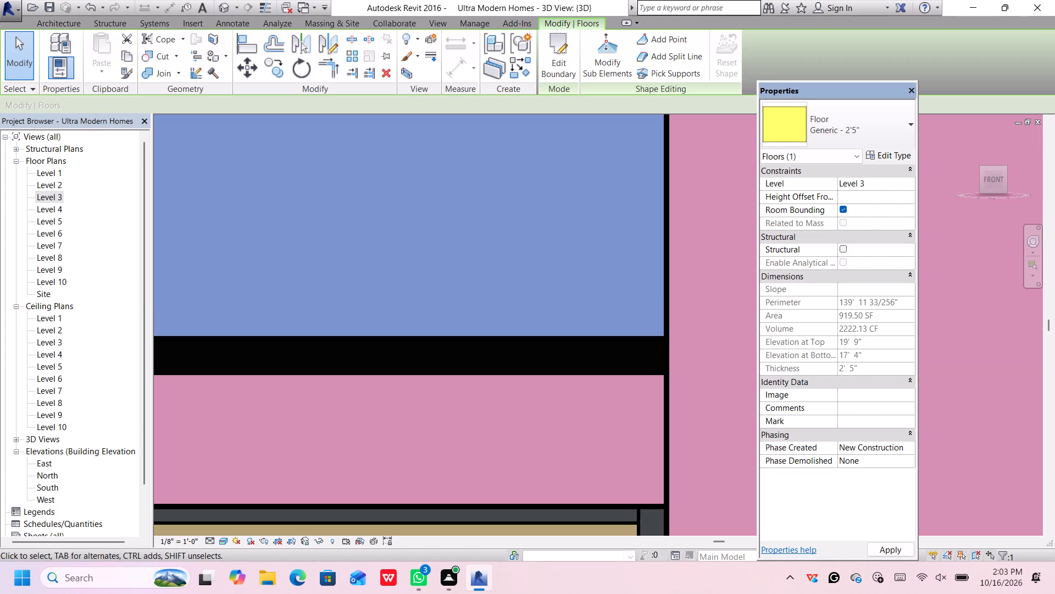
text(-2)
key(shift+quotedbl)
key(Return)
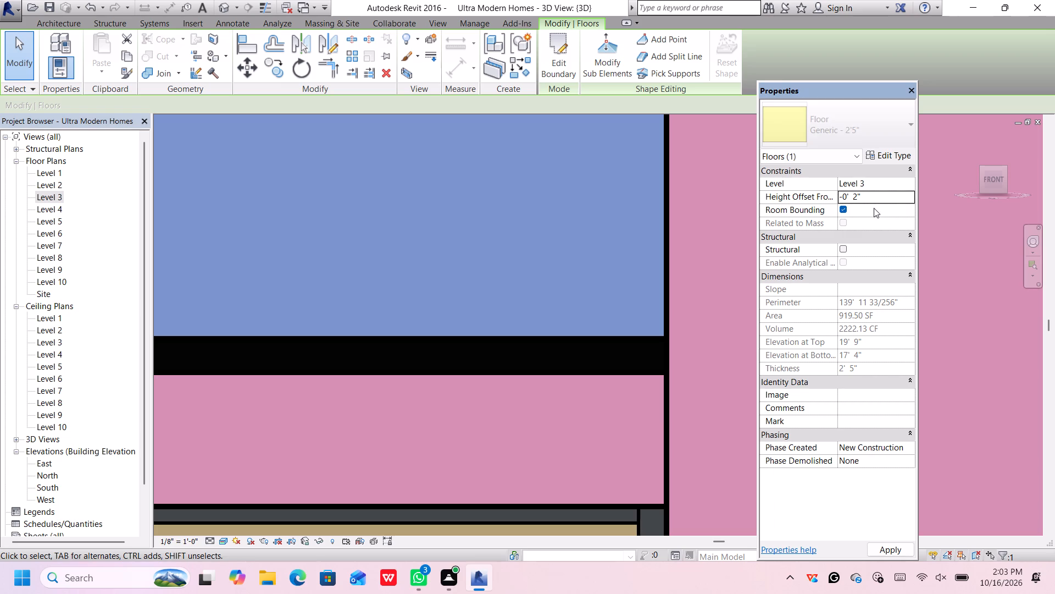
key(Return)
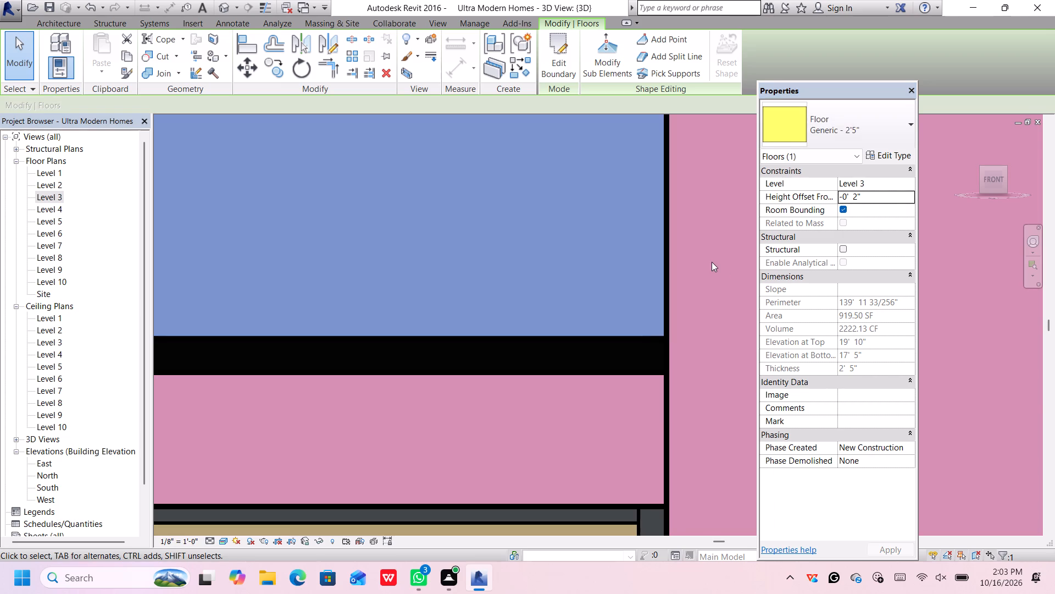
Examine the curved roof slab's top edge against the top of the adjoining wall.
scroll(712, 262, down, 6)
scroll(698, 149, up, 1)
scroll(698, 146, down, 3)
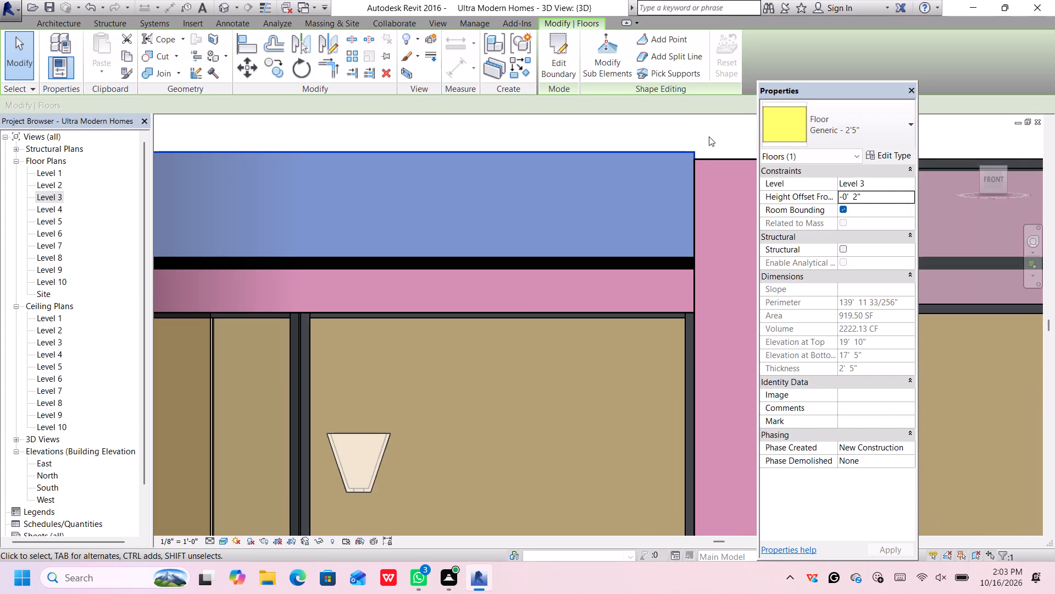
scroll(710, 135, down, 3)
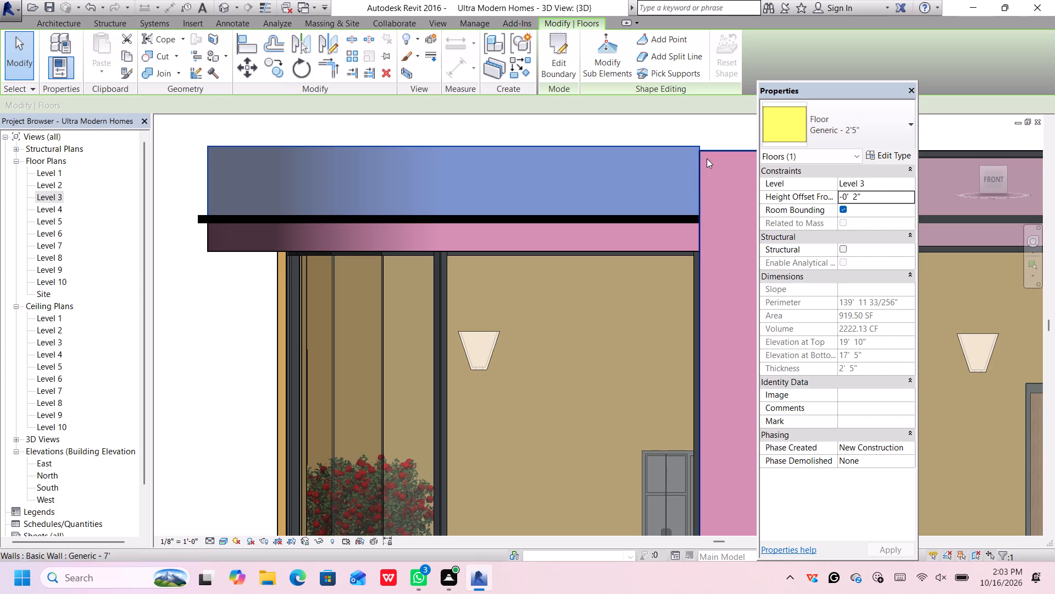
scroll(728, 136, up, 2)
scroll(714, 139, down, 4)
scroll(715, 139, up, 3)
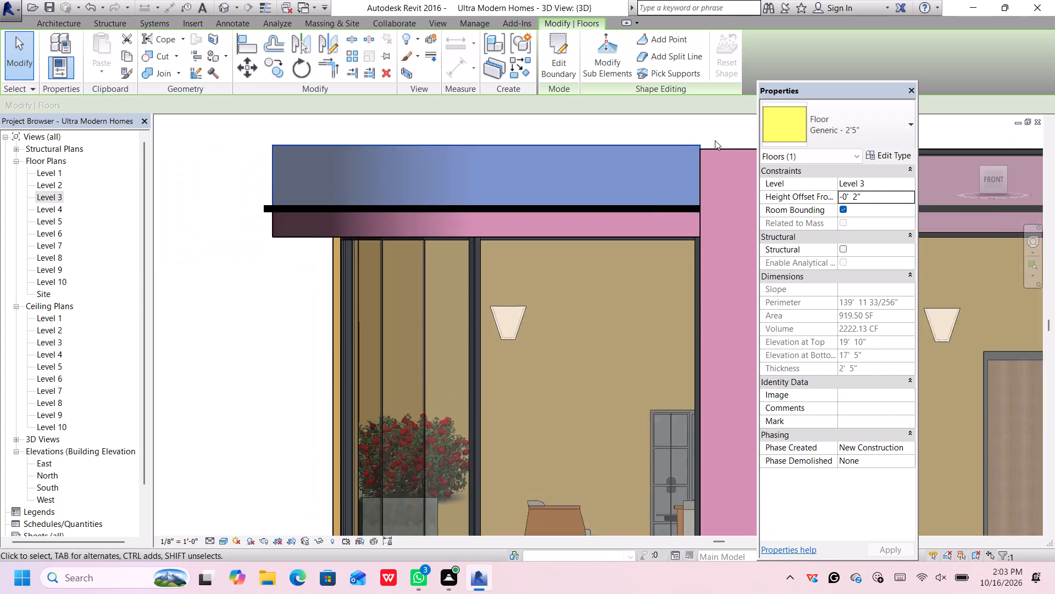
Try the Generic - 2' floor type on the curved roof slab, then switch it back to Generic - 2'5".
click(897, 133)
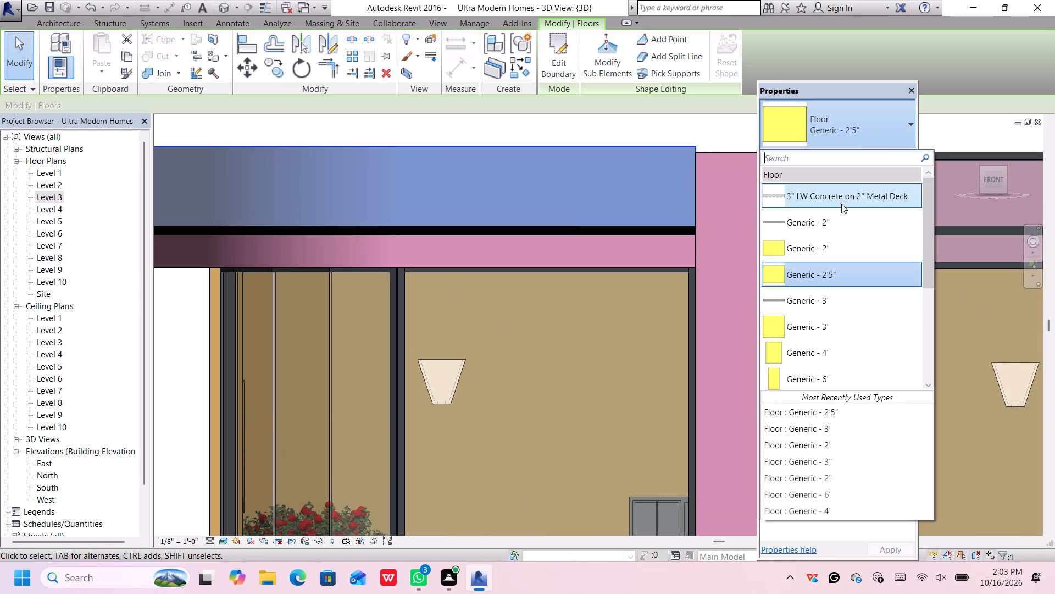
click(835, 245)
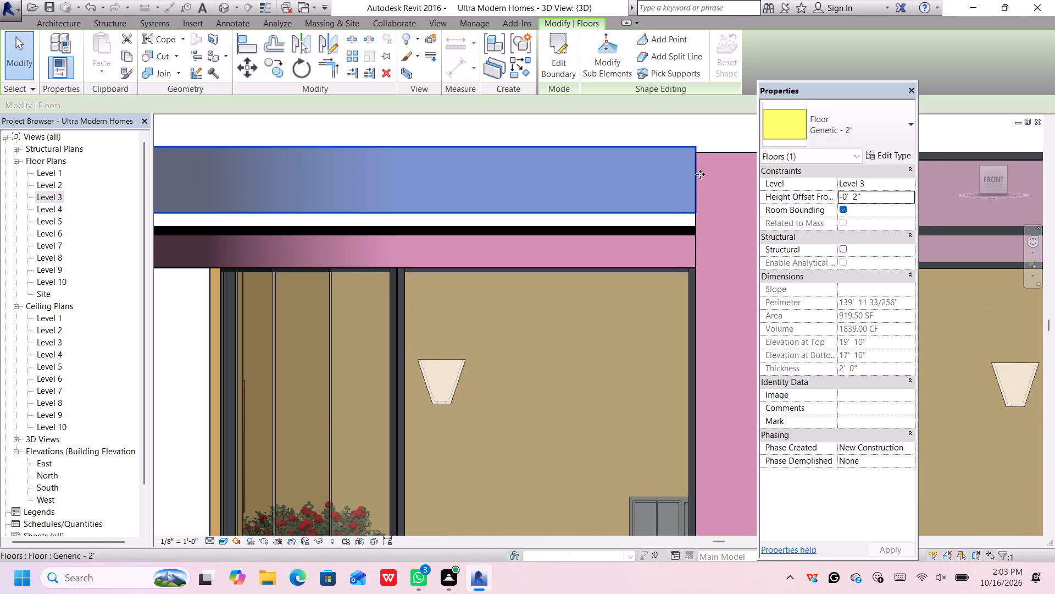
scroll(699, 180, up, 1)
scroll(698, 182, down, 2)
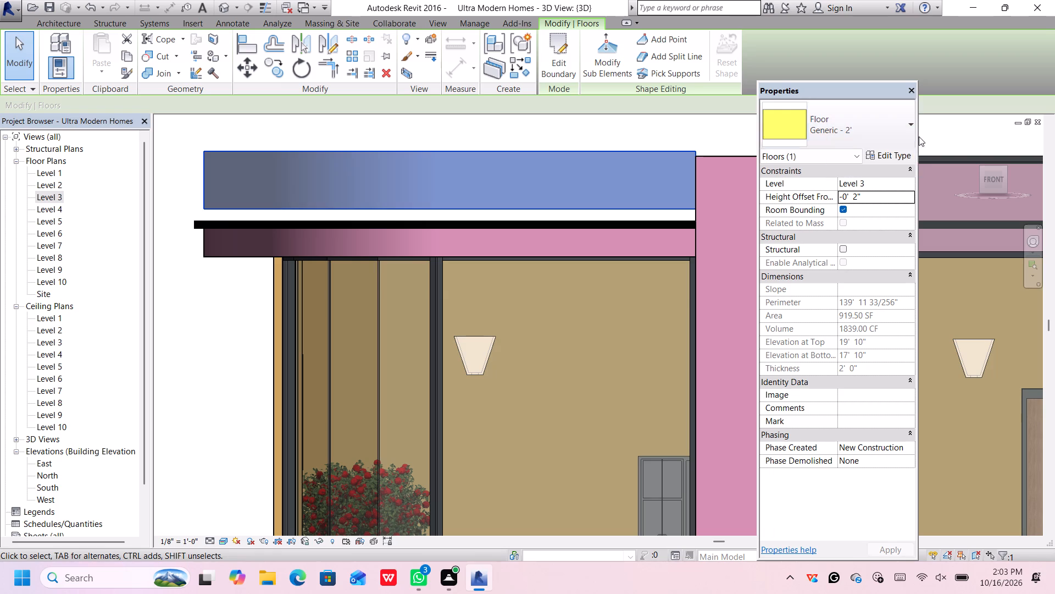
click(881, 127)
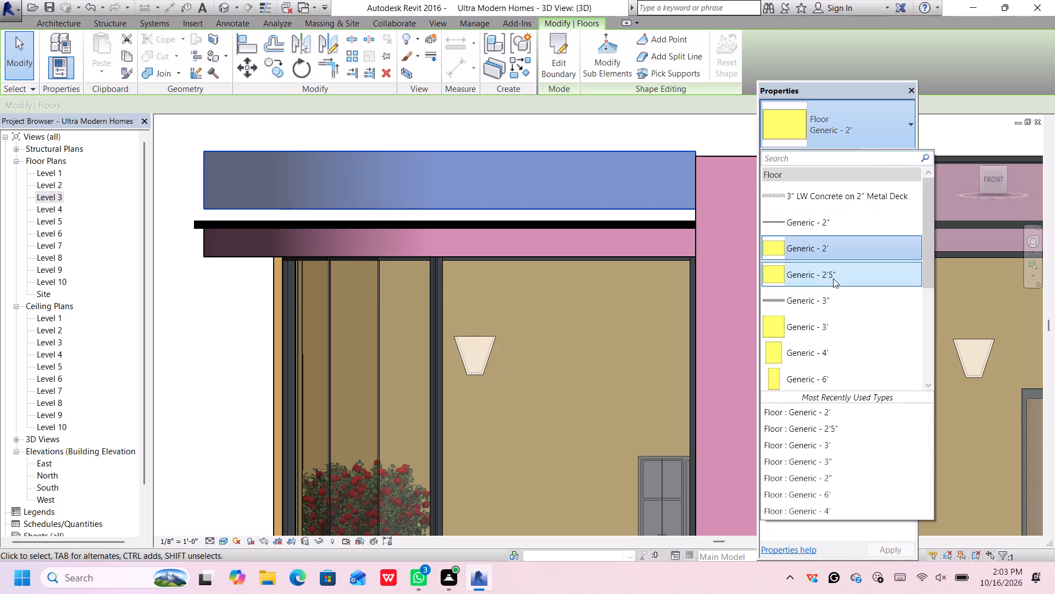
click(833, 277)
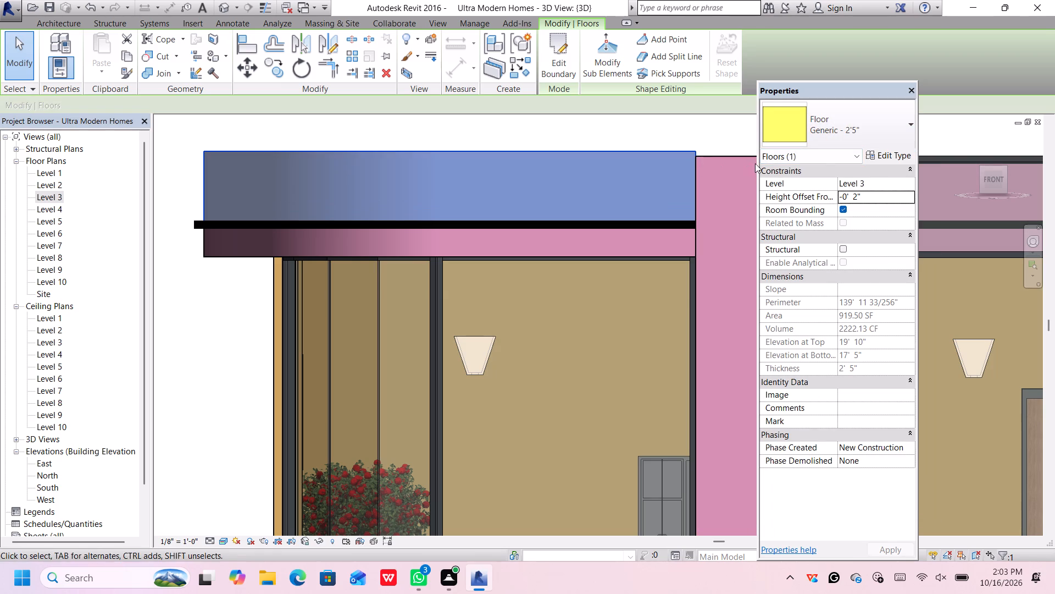
Set the structure layer thickness of the curved roof slab's Generic - 2'5" floor type to 2' 3".
click(897, 156)
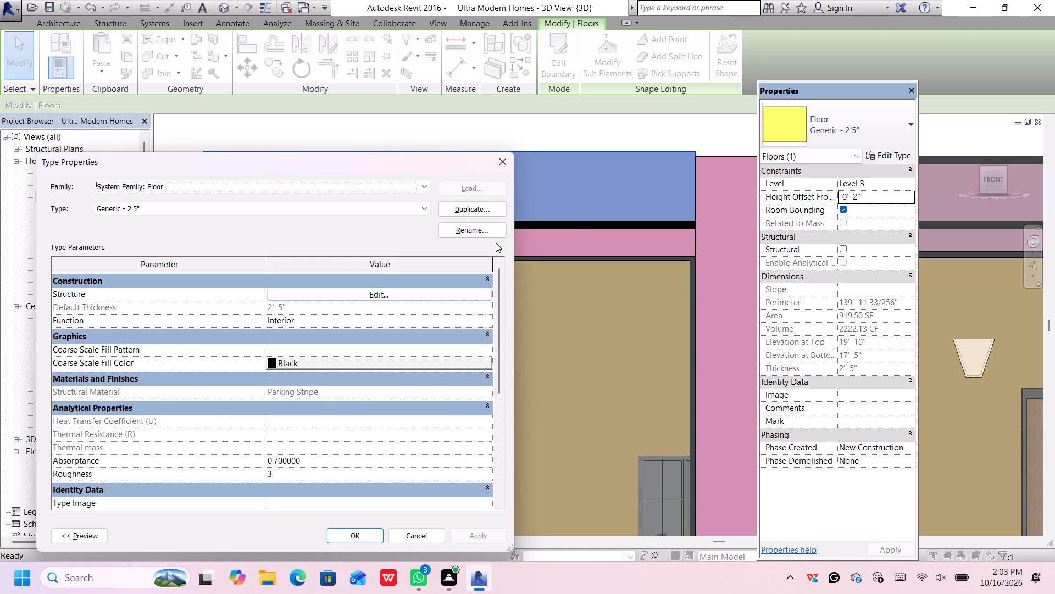
click(476, 210)
click(415, 287)
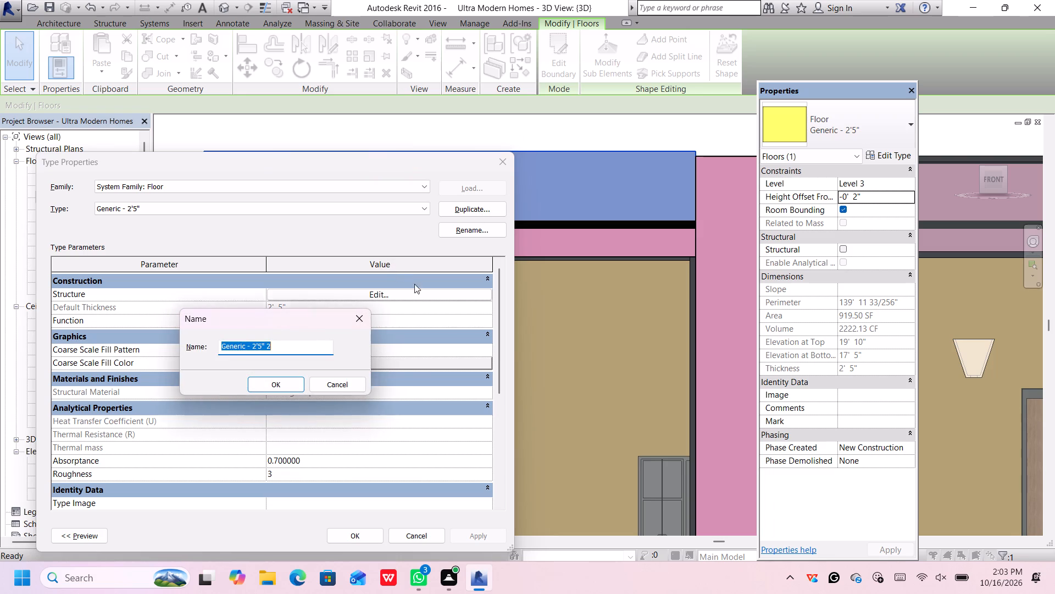
click(349, 324)
click(369, 291)
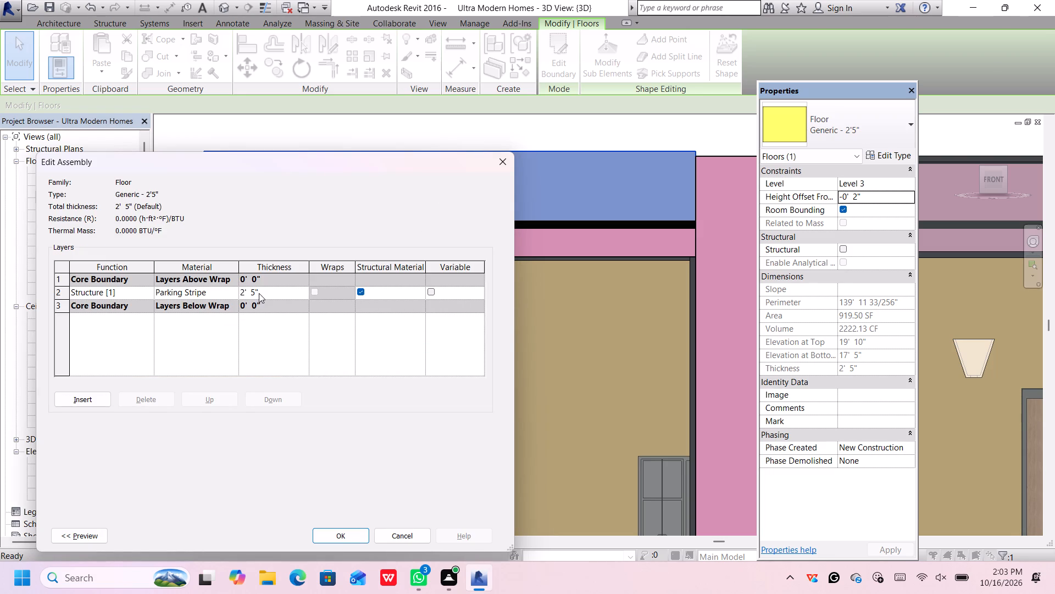
click(256, 291)
key(BackSpace)
key(3)
click(344, 541)
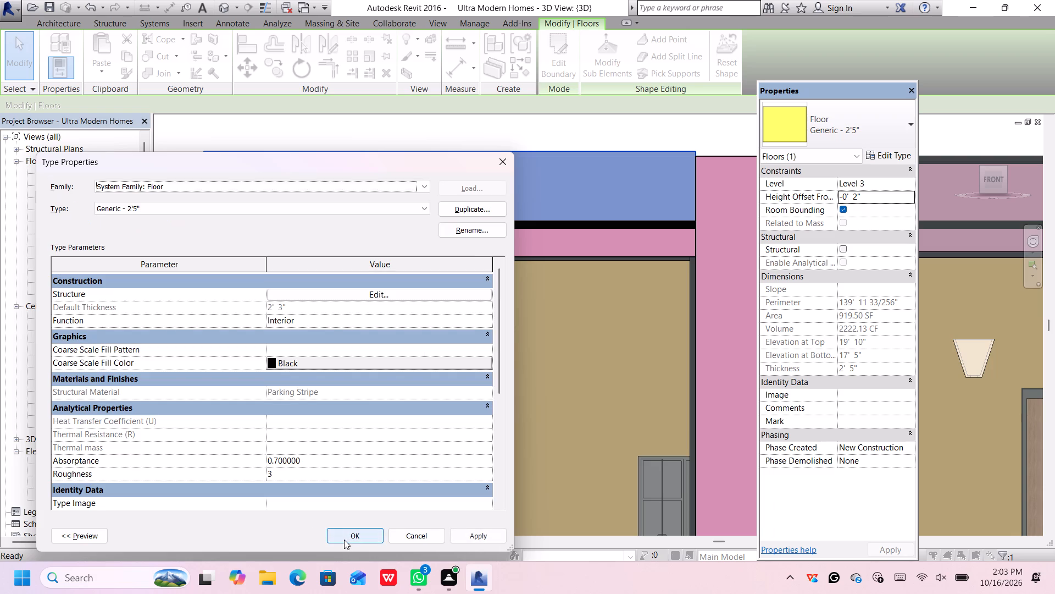
click(344, 540)
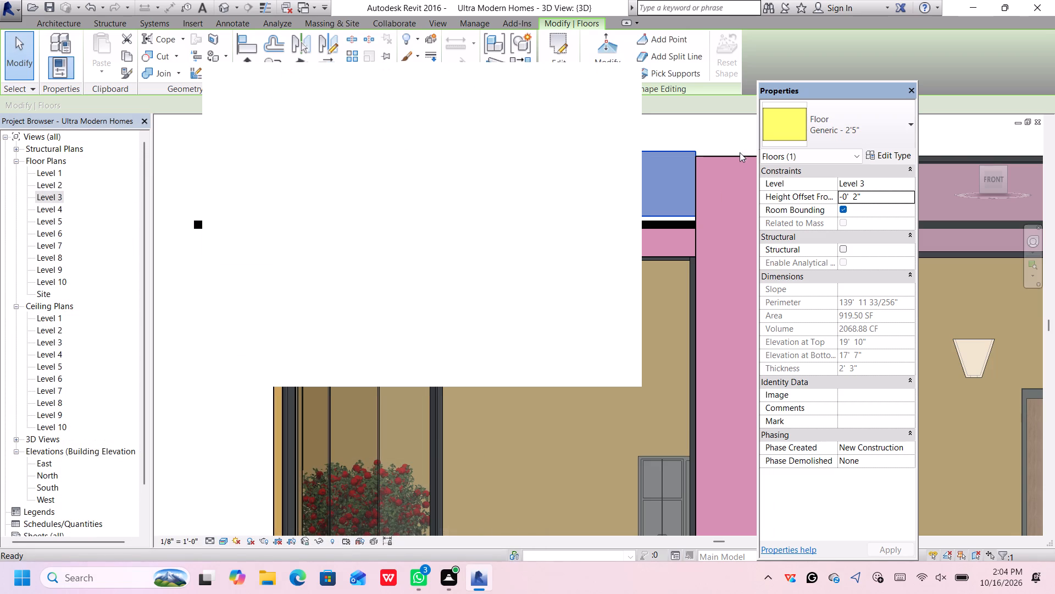
click(617, 80)
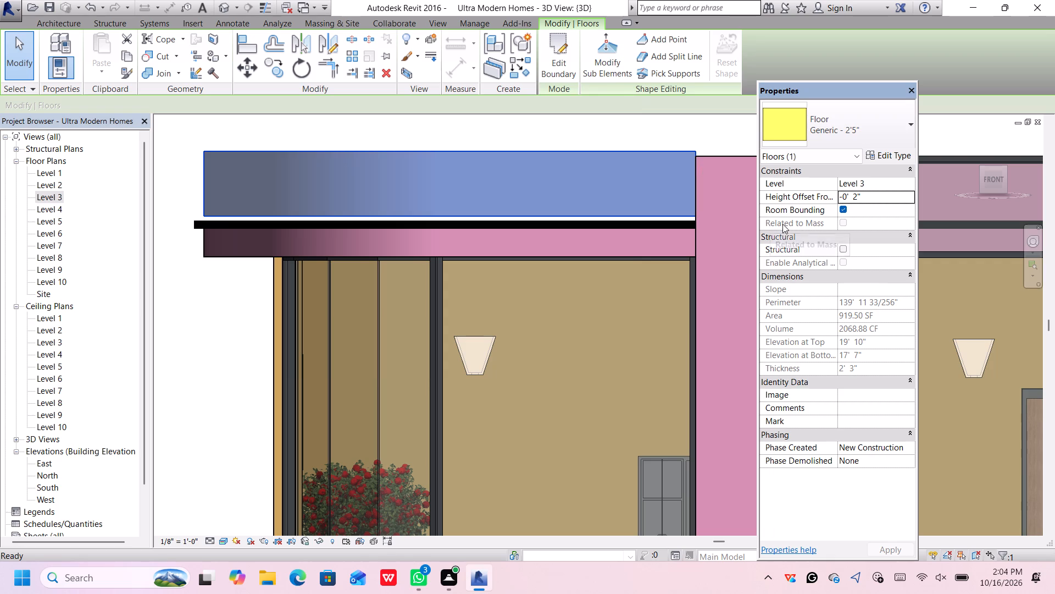
Set the curved roof slab's height offset from Level 3 to -4" to line it up with the adjoining wall top.
scroll(695, 221, up, 2)
middle_click(720, 129)
middle_drag(720, 129, 719, 133)
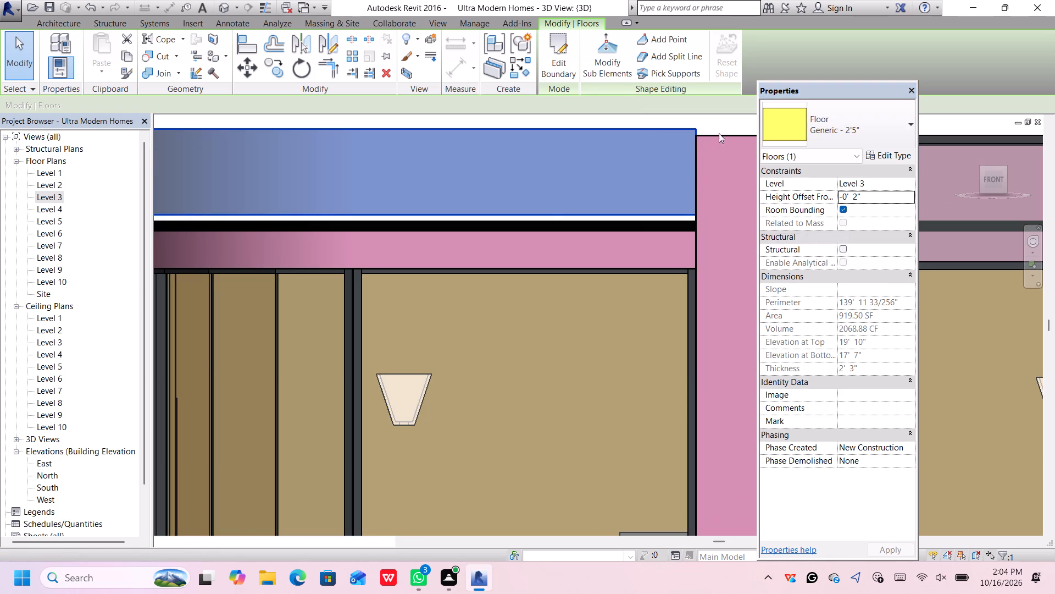
middle_drag(719, 133, 719, 167)
scroll(453, 228, up, 4)
scroll(368, 223, up, 3)
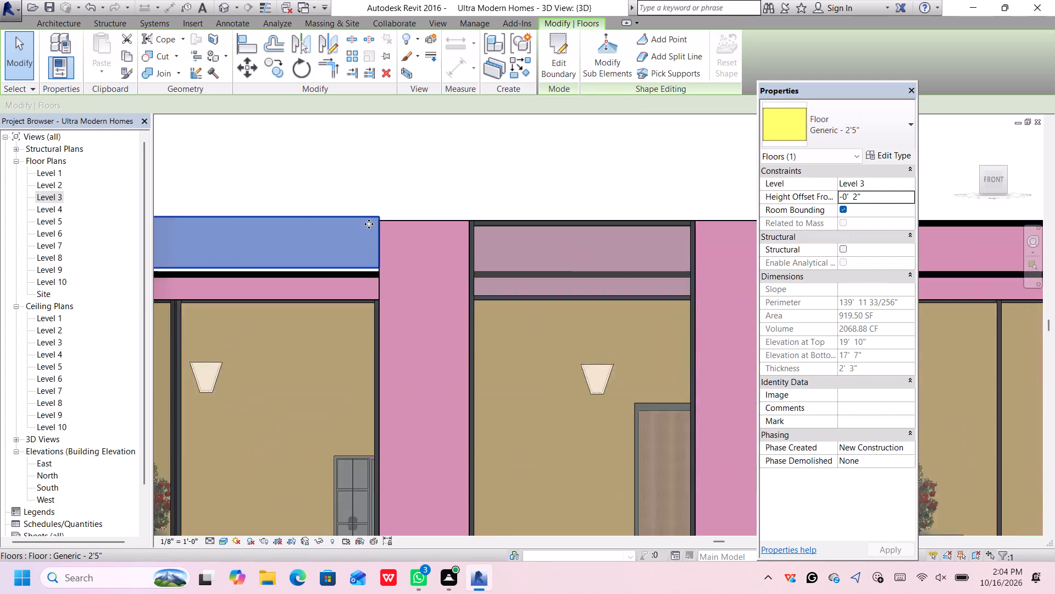
scroll(369, 224, up, 2)
scroll(554, 225, down, 4)
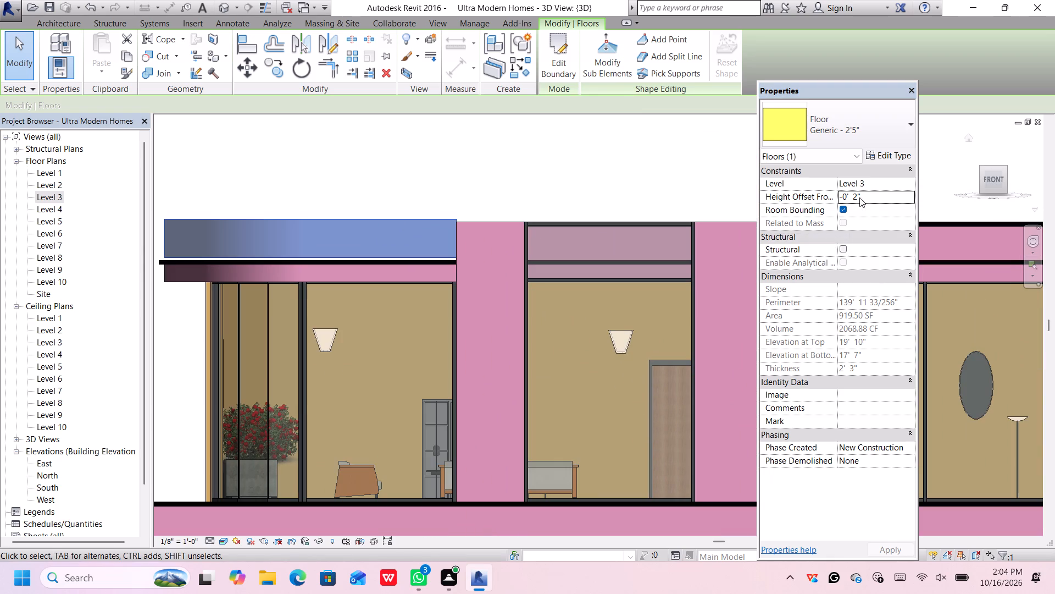
click(854, 195)
click(858, 196)
key(BackSpace)
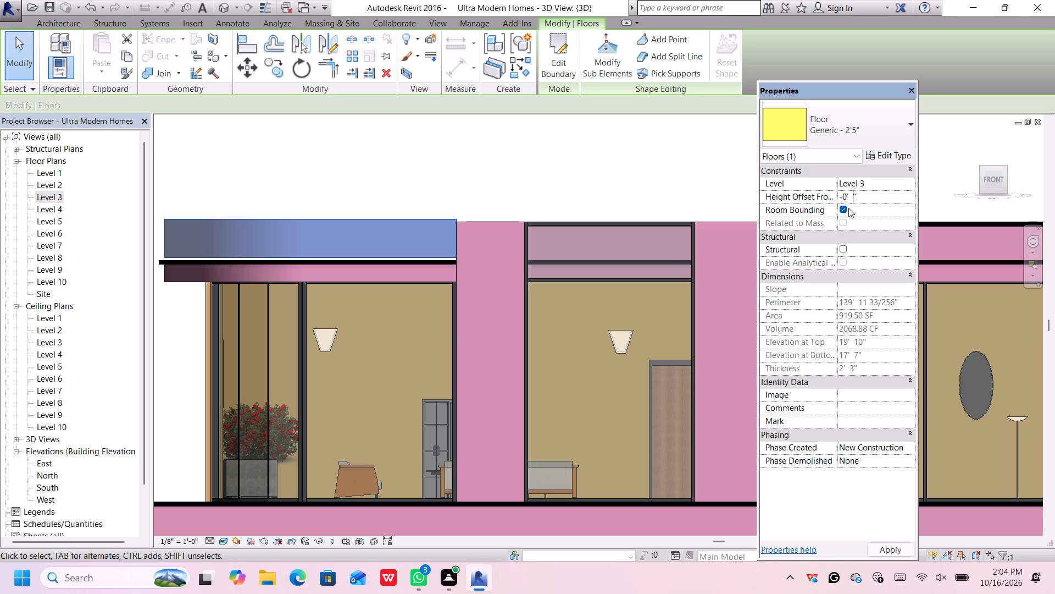
key(4)
key(Return)
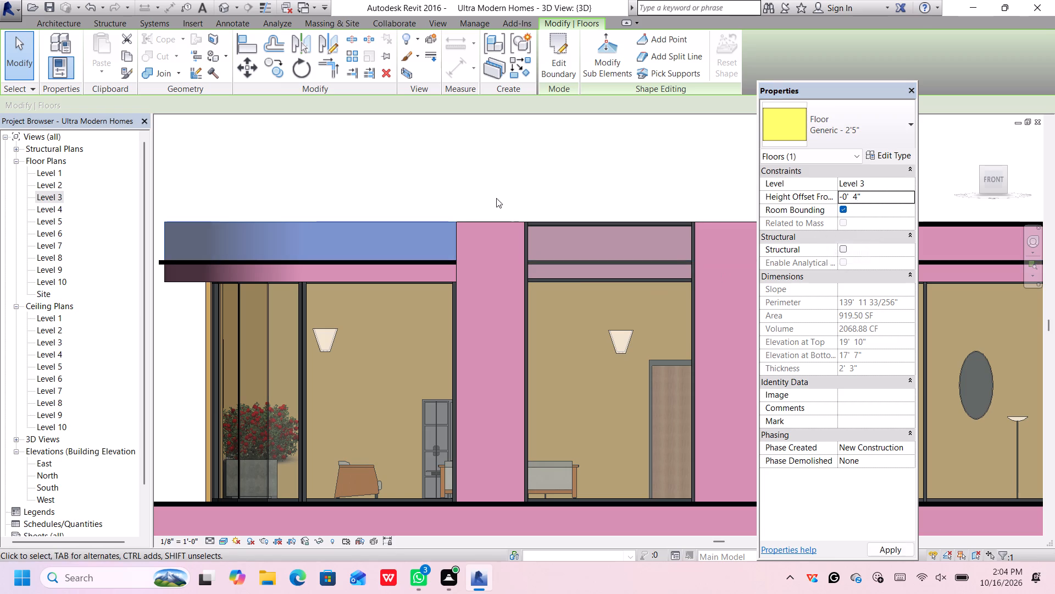
scroll(449, 214, up, 4)
scroll(453, 207, down, 5)
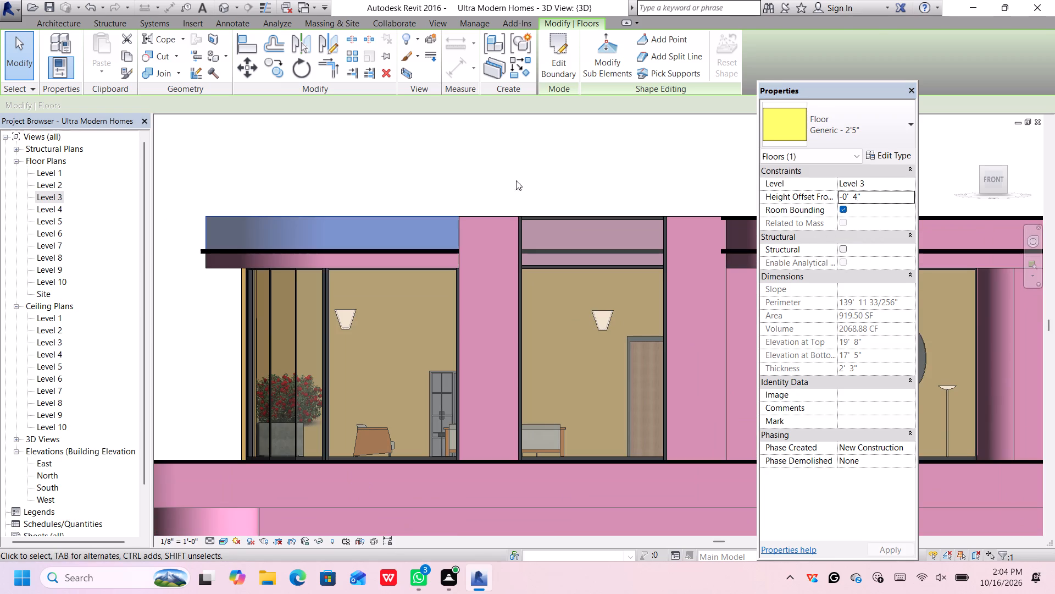
click(597, 154)
Examine the front of the whole house, comparing the curved roof slab with the rest of the roofline.
scroll(601, 157, down, 4)
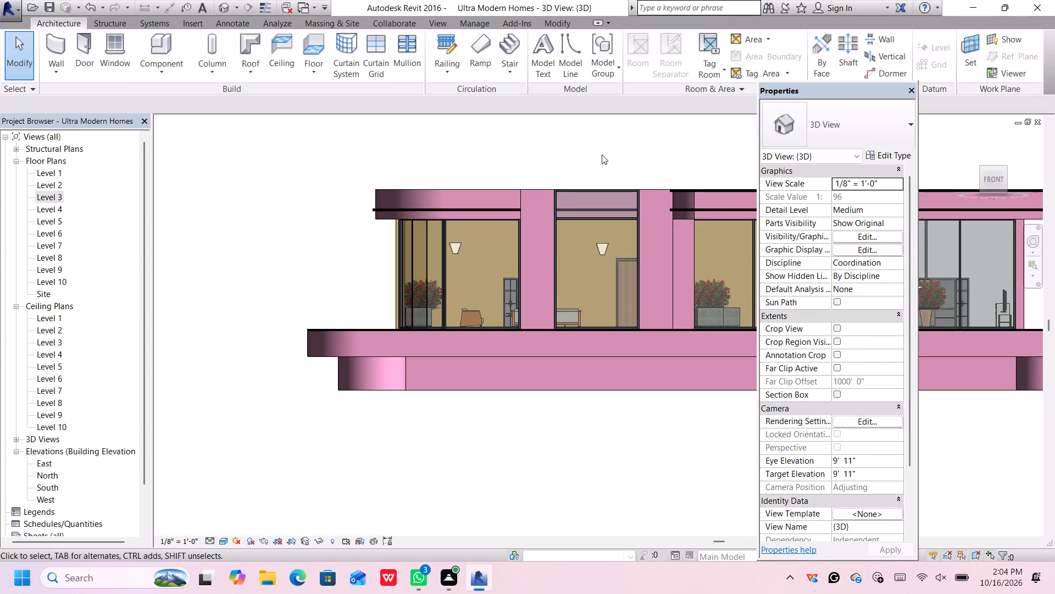
middle_drag(598, 157, 490, 191)
scroll(523, 183, down, 2)
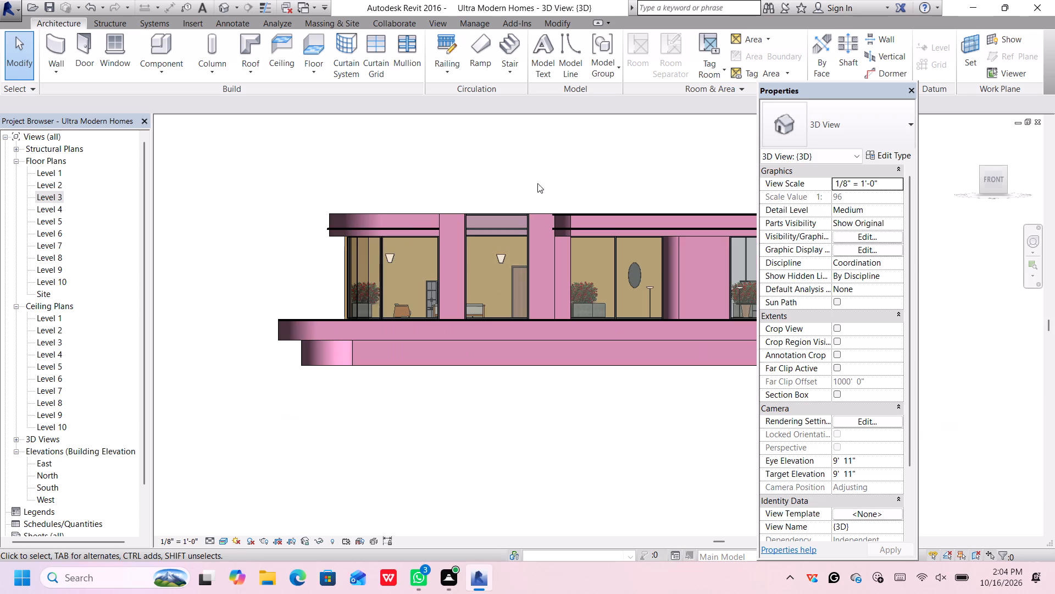
scroll(538, 190, up, 3)
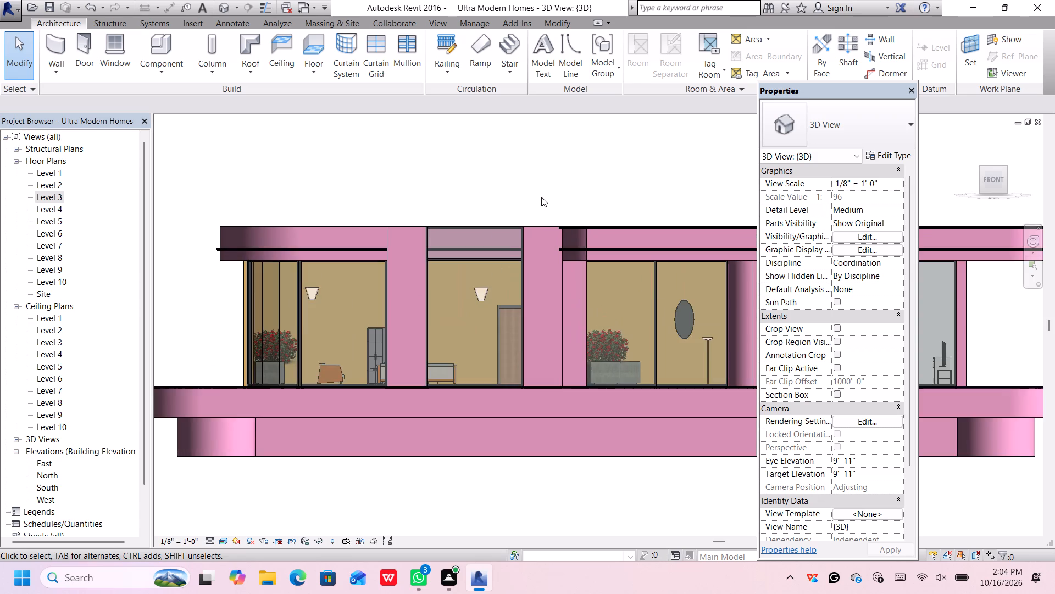
scroll(542, 196, down, 6)
scroll(990, 194, up, 2)
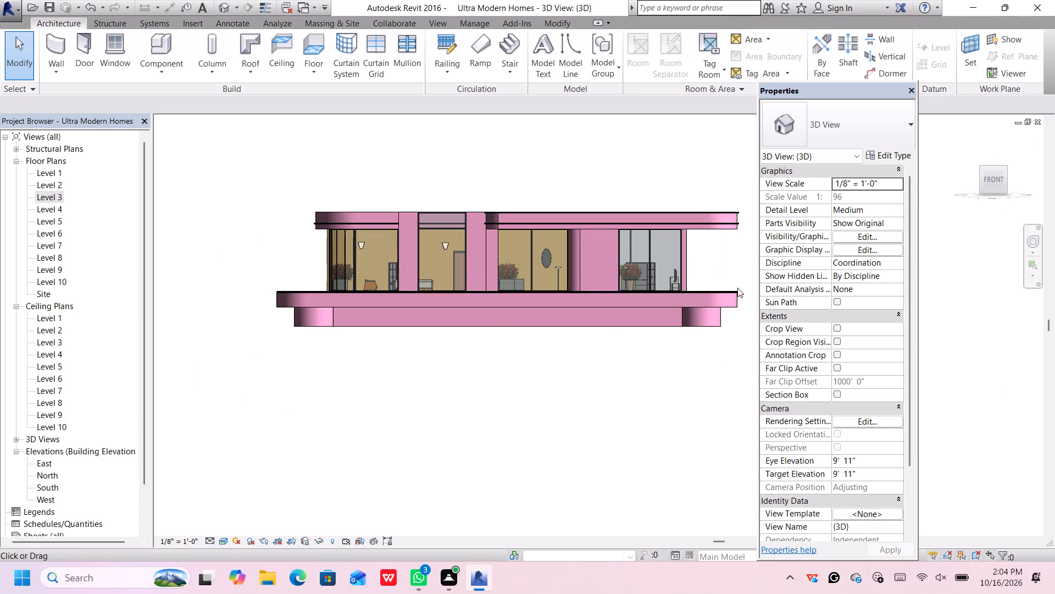
scroll(634, 136, up, 2)
scroll(634, 146, down, 2)
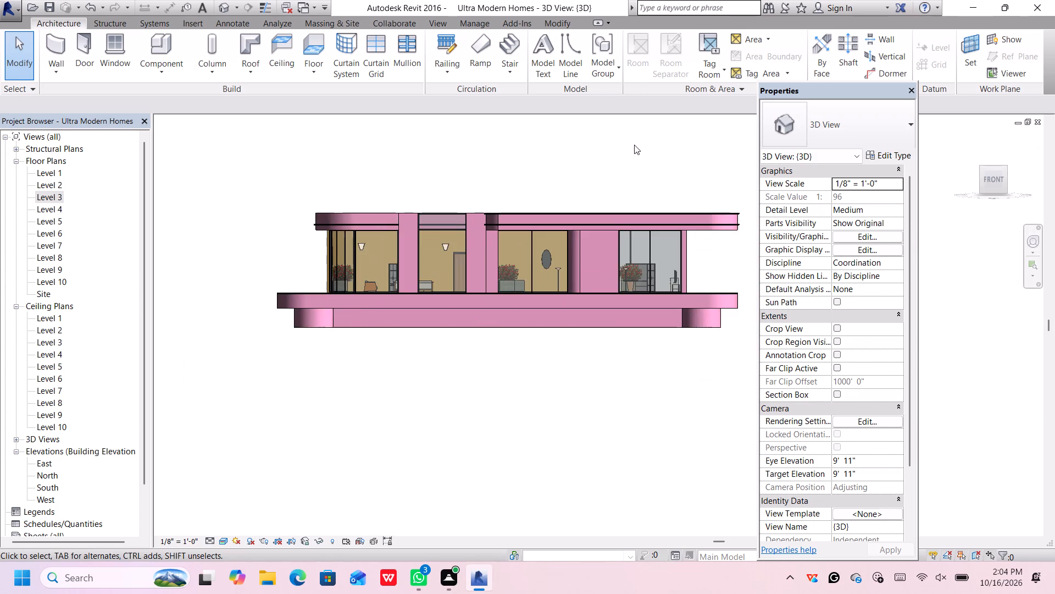
scroll(634, 145, up, 1)
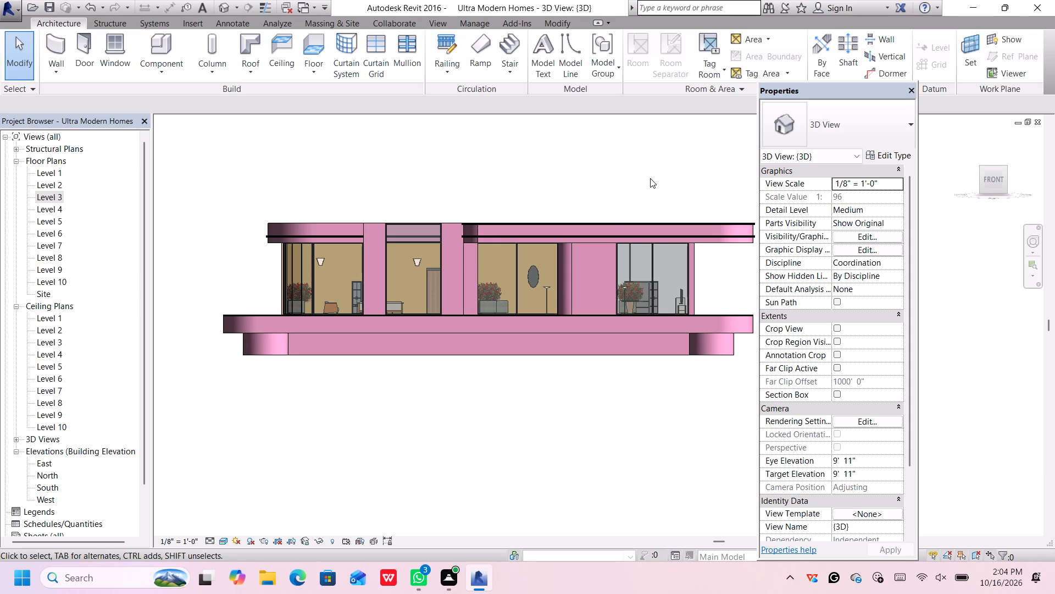
scroll(615, 186, up, 1)
scroll(481, 200, down, 1)
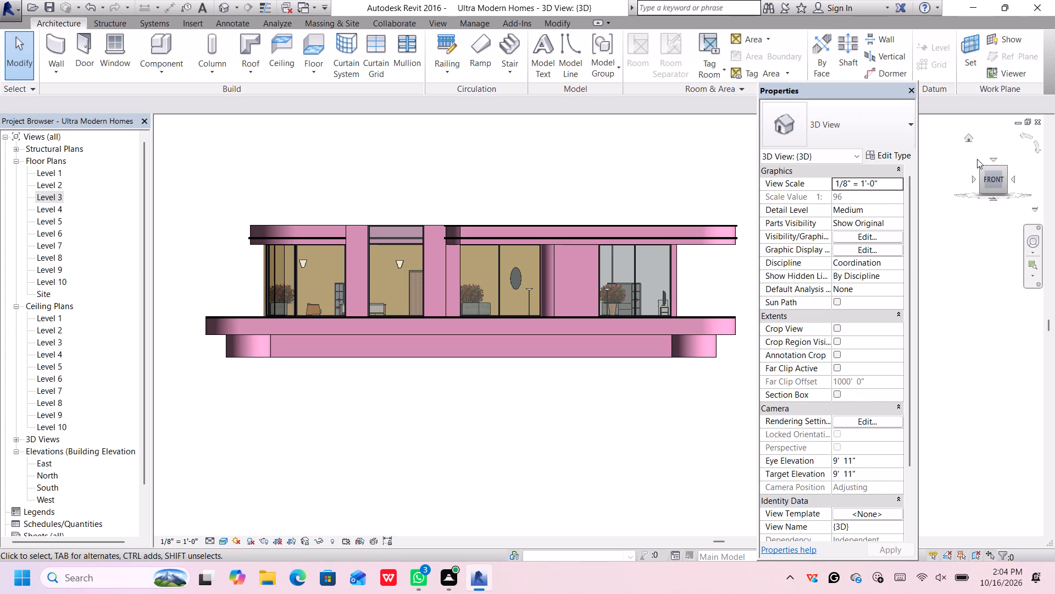
scroll(718, 199, down, 5)
scroll(724, 210, up, 3)
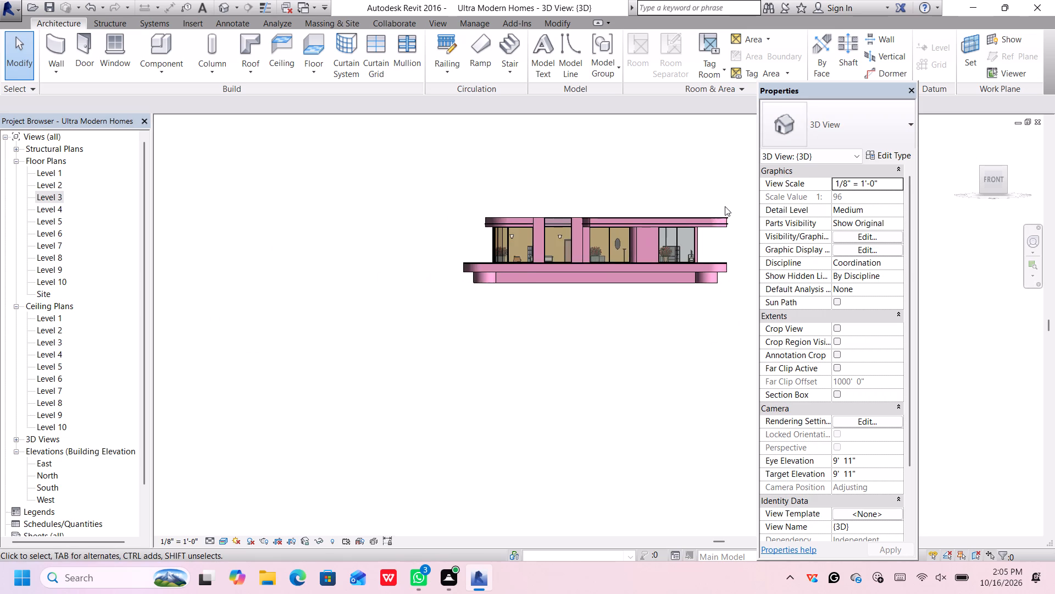
scroll(725, 206, up, 3)
scroll(738, 194, down, 2)
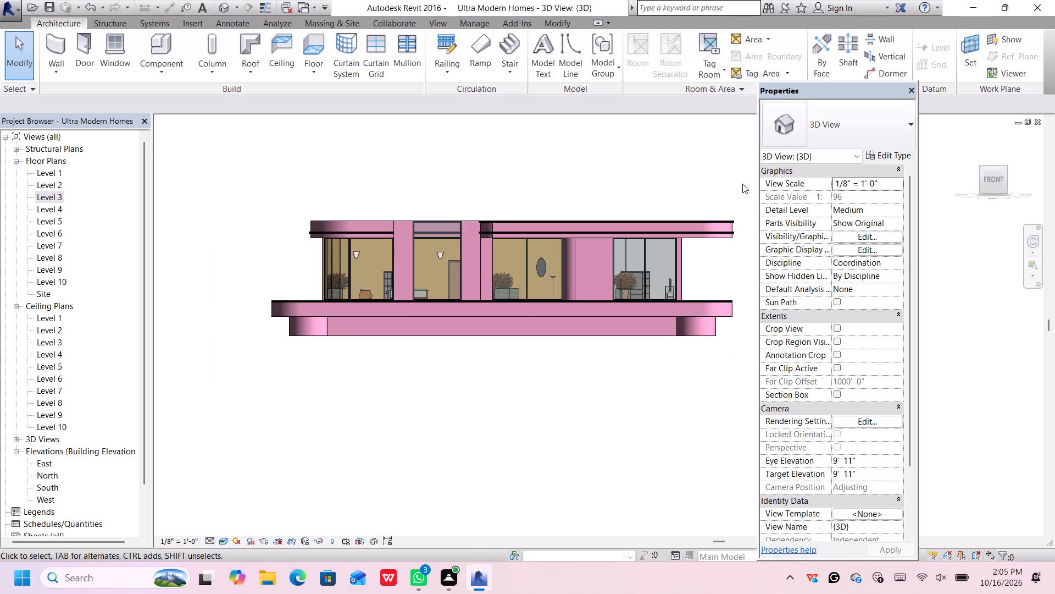
Select everything above the base slab, including the walls, glazing, furniture and roof slabs, and combine it into one model group with the default name.
drag(742, 184, 703, 222)
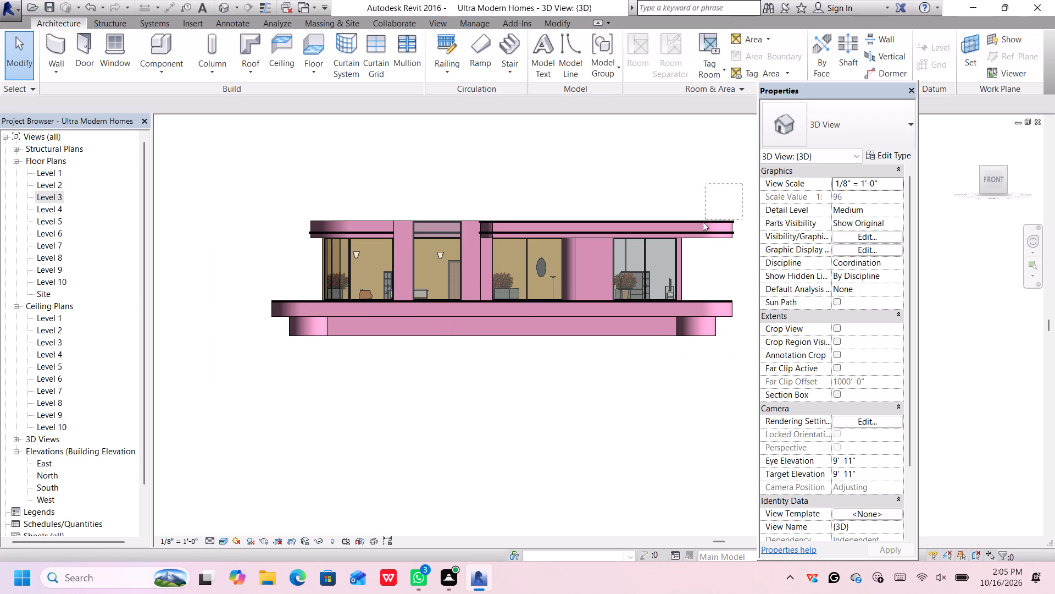
drag(703, 222, 299, 293)
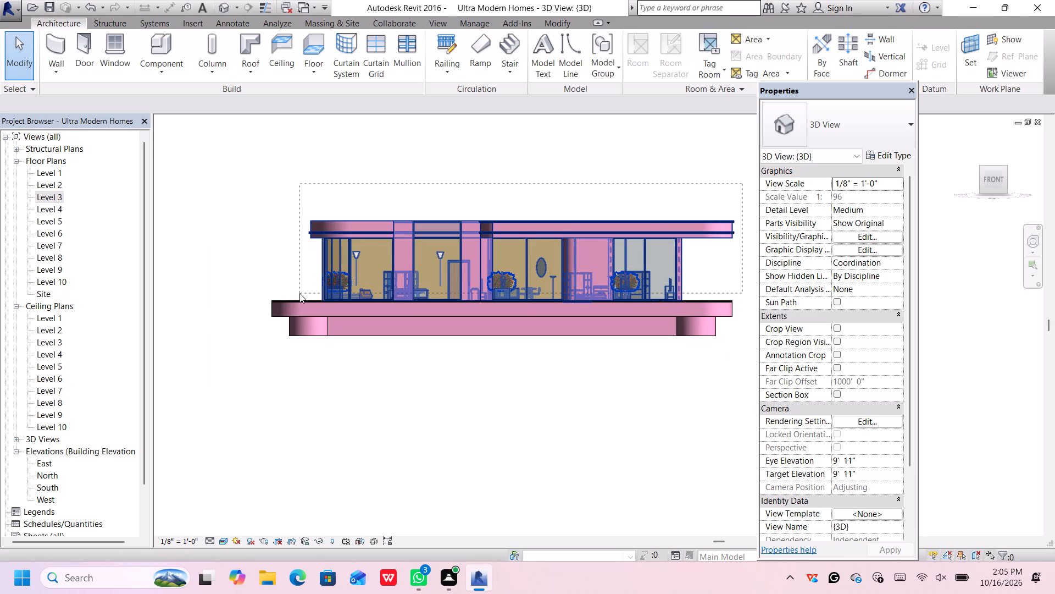
drag(299, 293, 299, 294)
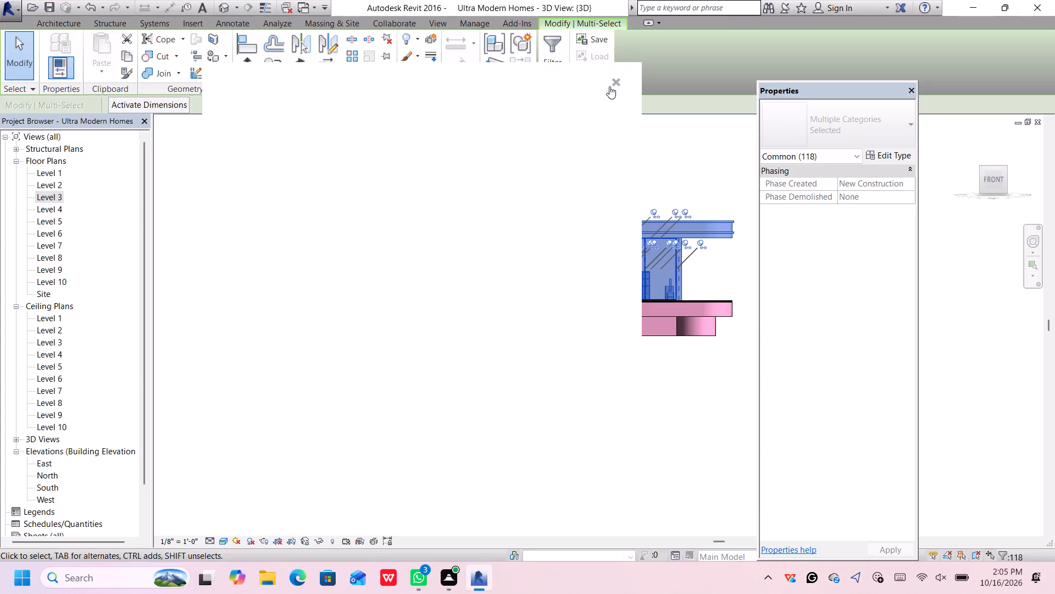
drag(615, 79, 610, 84)
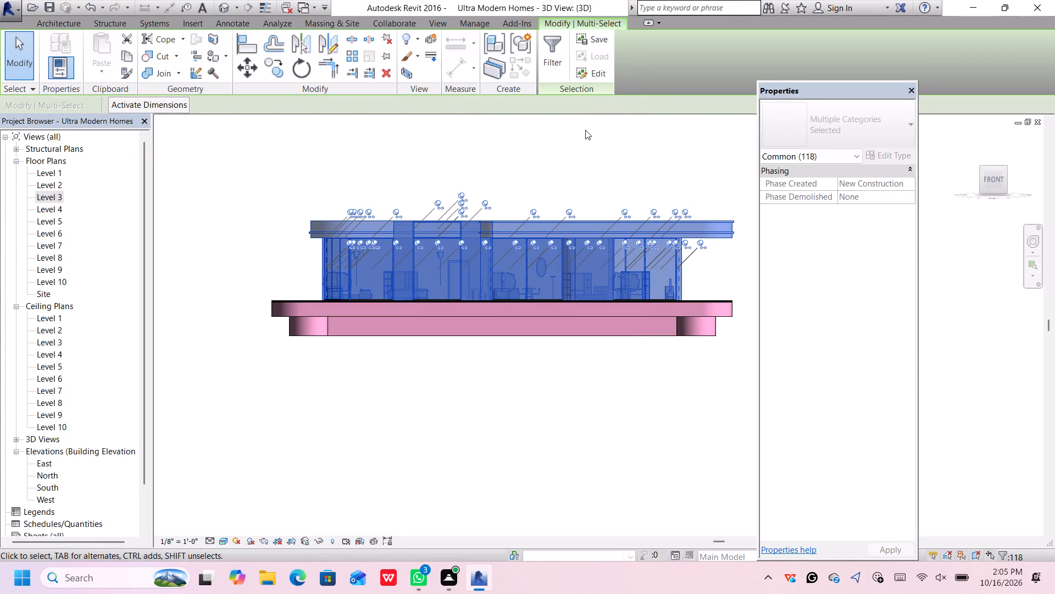
scroll(426, 300, up, 1)
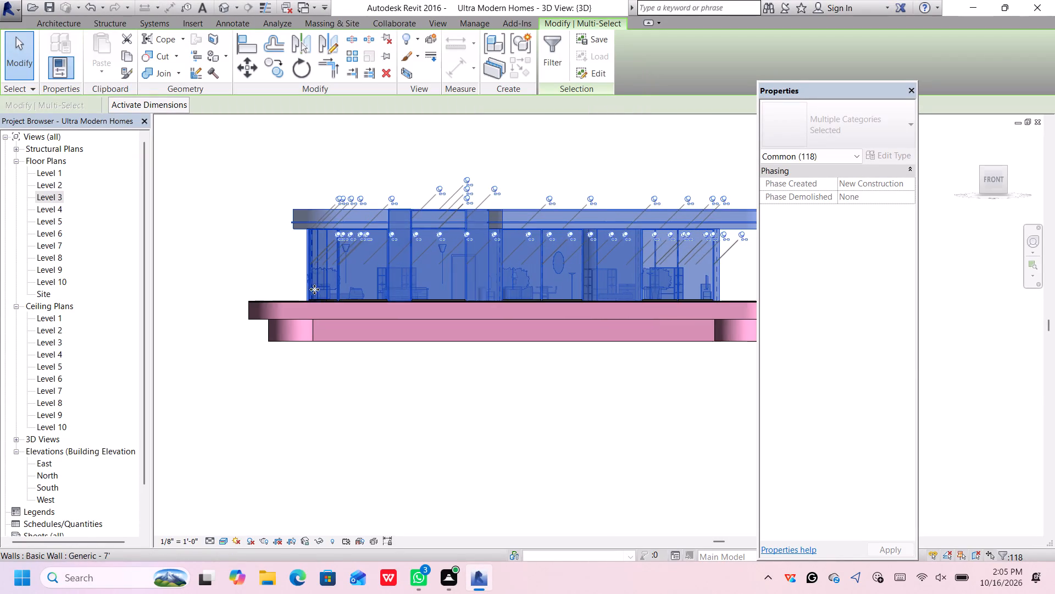
scroll(306, 287, up, 5)
scroll(628, 296, up, 3)
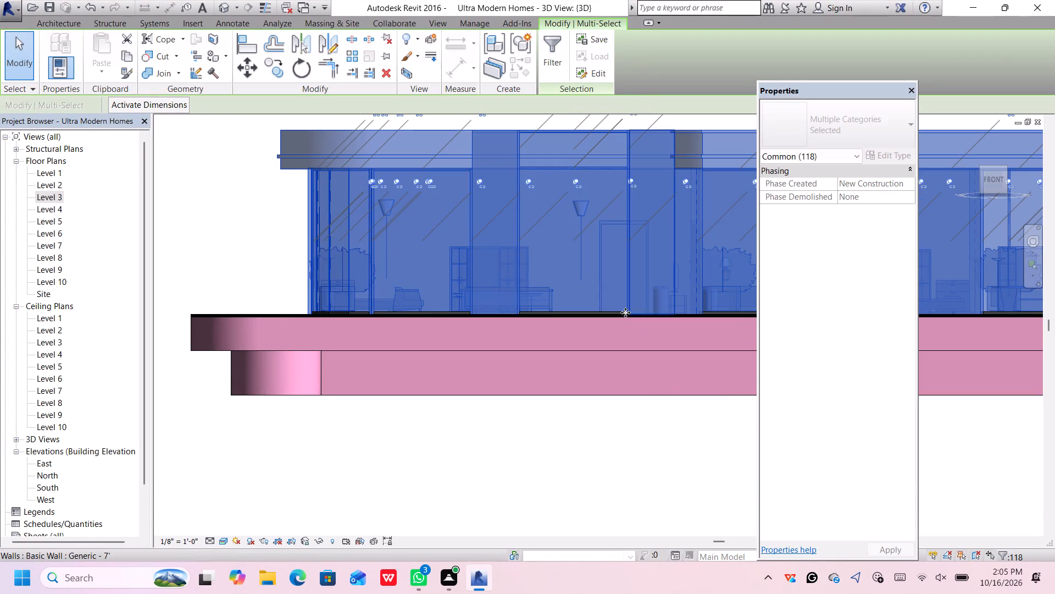
scroll(625, 312, up, 3)
scroll(601, 311, down, 7)
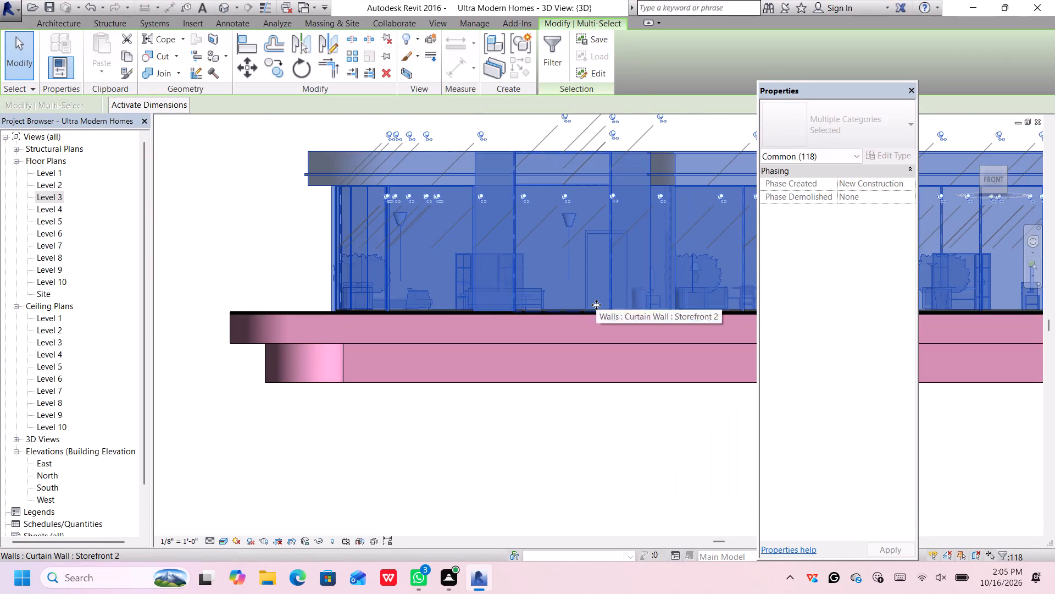
scroll(597, 302, down, 6)
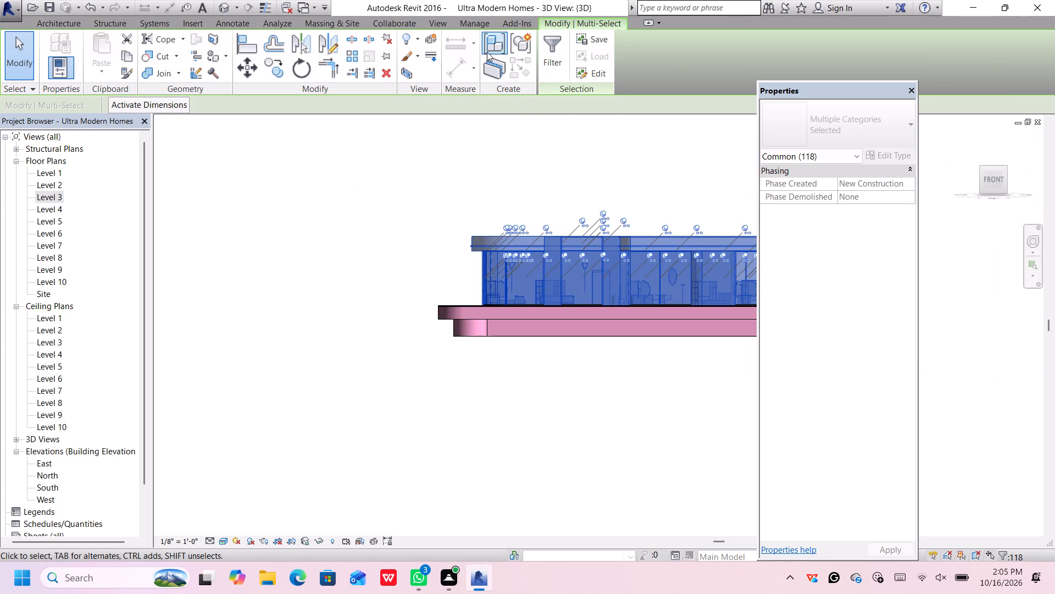
click(514, 36)
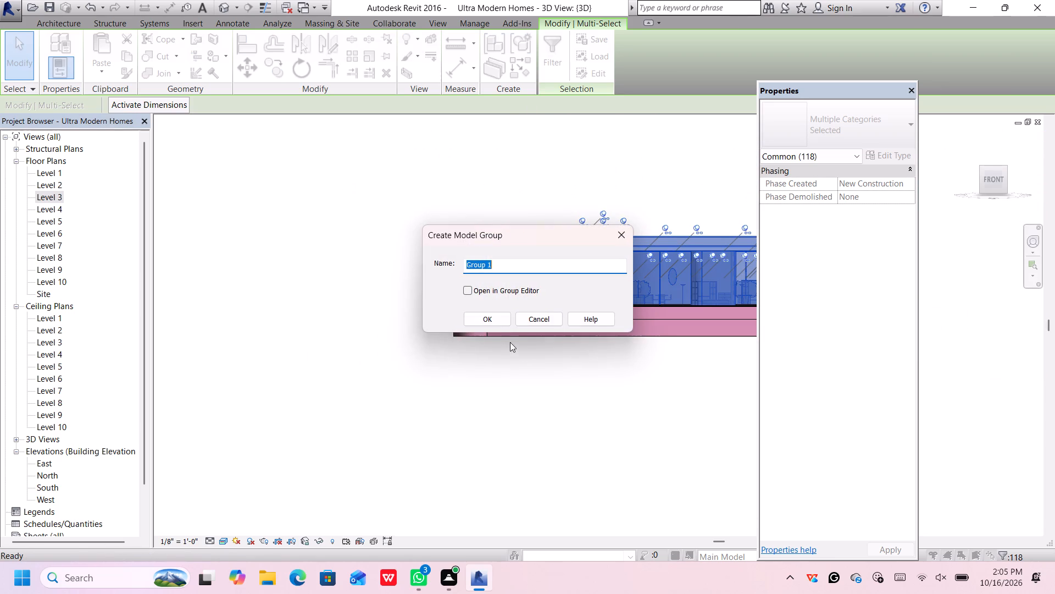
click(495, 320)
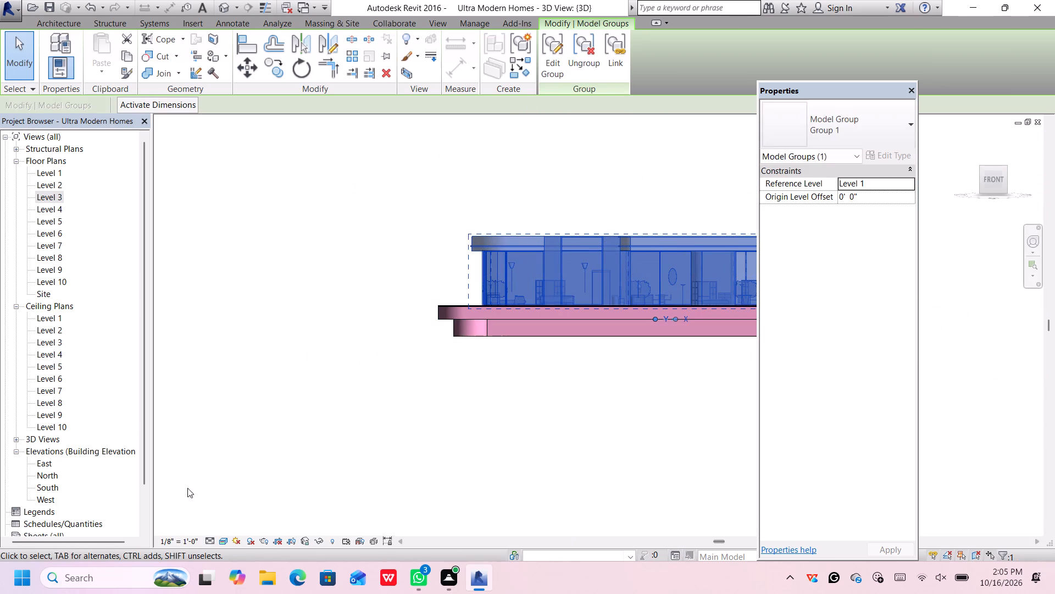
In the South elevation, copy the model group of the storey above the base slab to the clipboard.
double_click(44, 487)
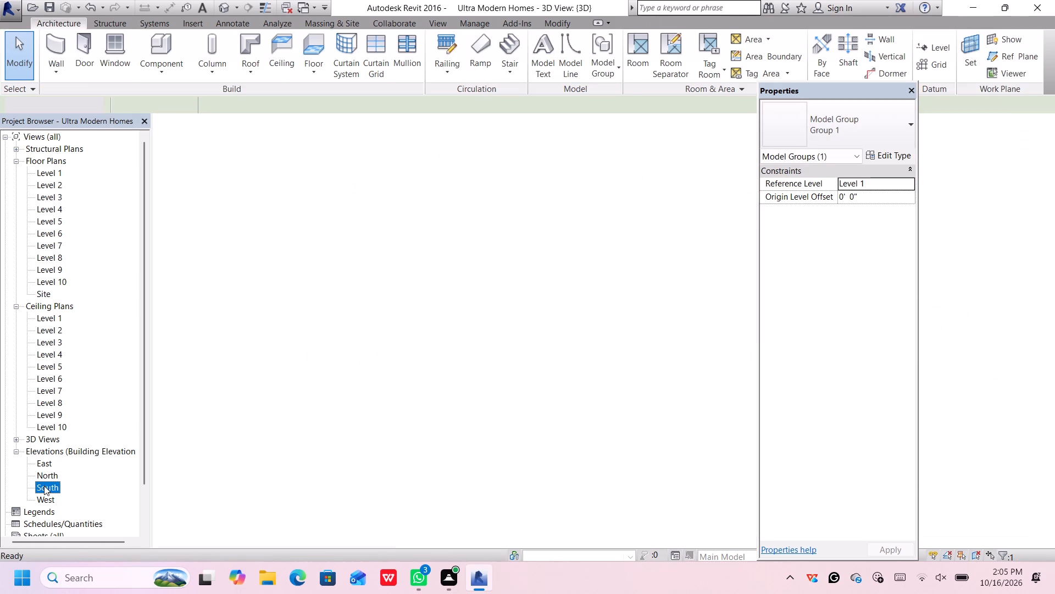
scroll(682, 417, down, 2)
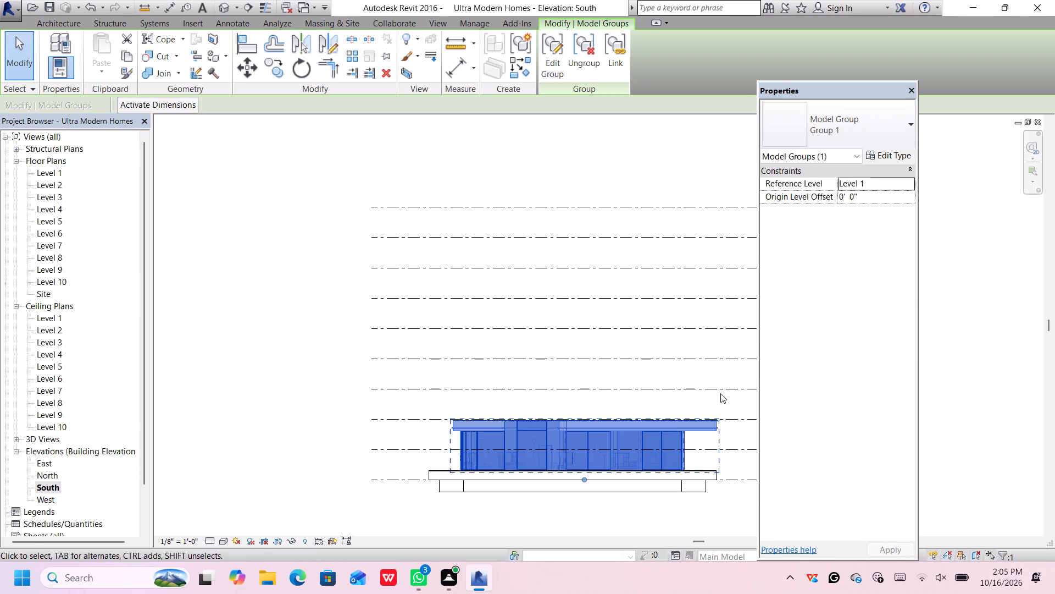
scroll(721, 392, up, 3)
scroll(721, 397, down, 3)
middle_drag(720, 411, 567, 369)
middle_drag(528, 352, 589, 355)
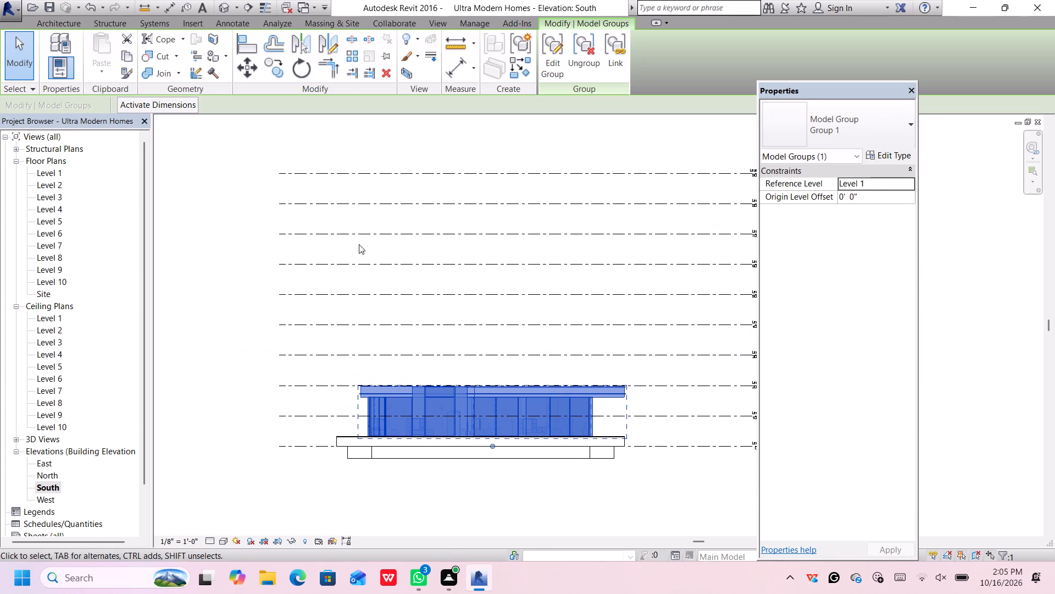
key(ctrl+c)
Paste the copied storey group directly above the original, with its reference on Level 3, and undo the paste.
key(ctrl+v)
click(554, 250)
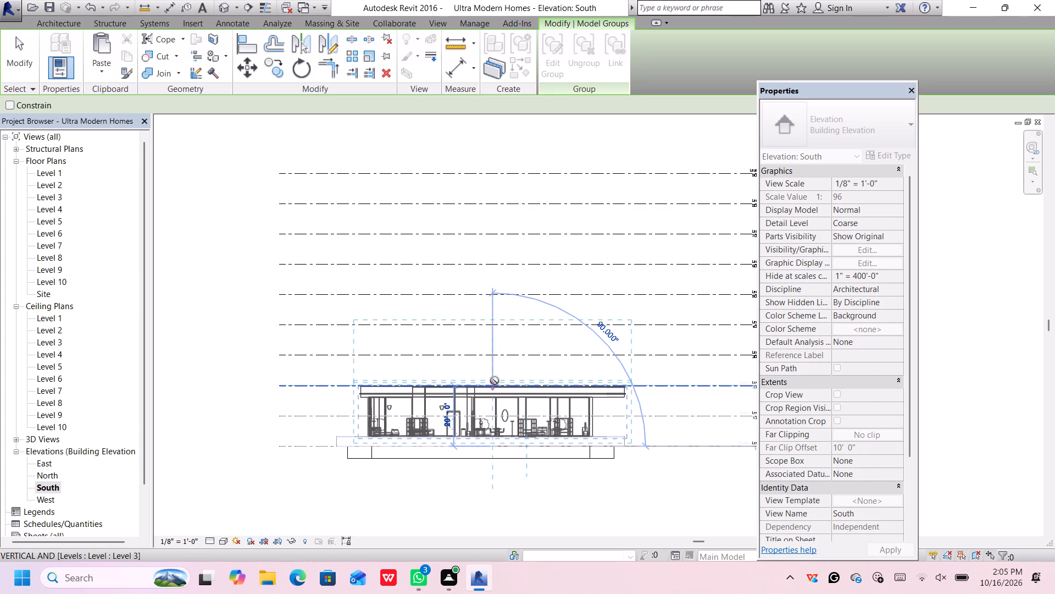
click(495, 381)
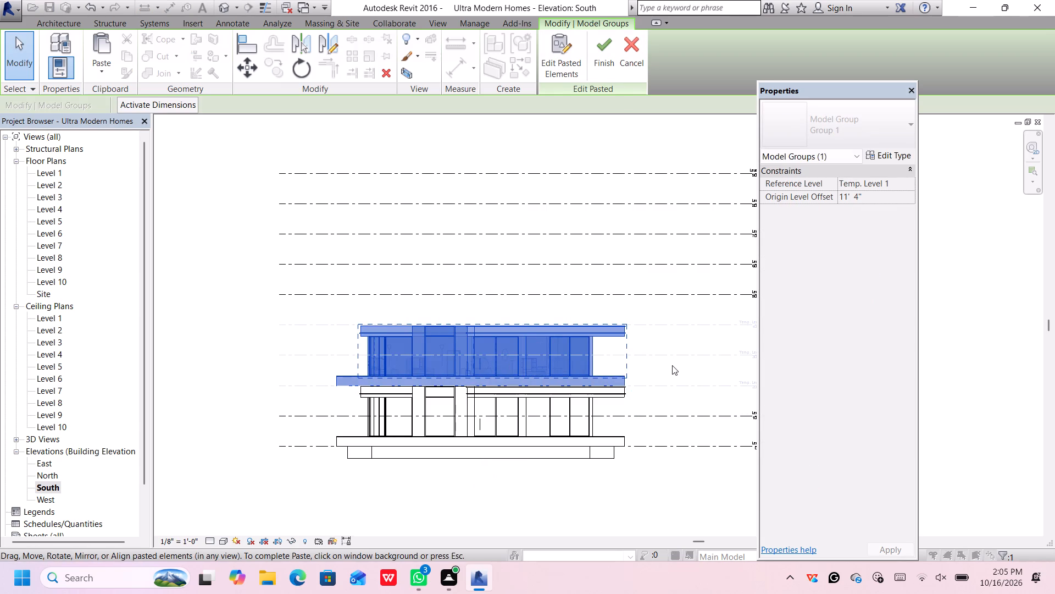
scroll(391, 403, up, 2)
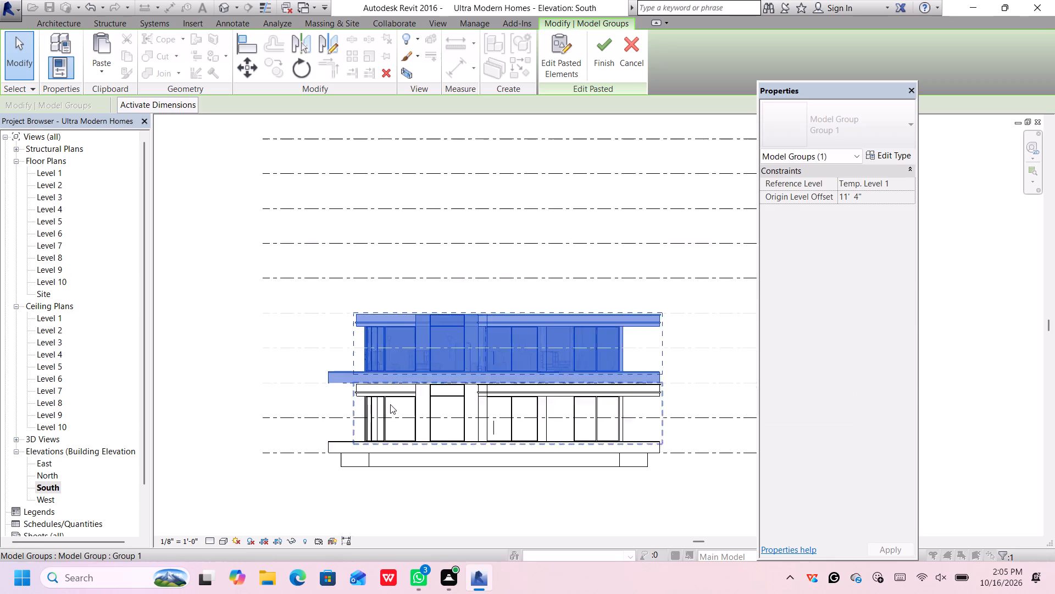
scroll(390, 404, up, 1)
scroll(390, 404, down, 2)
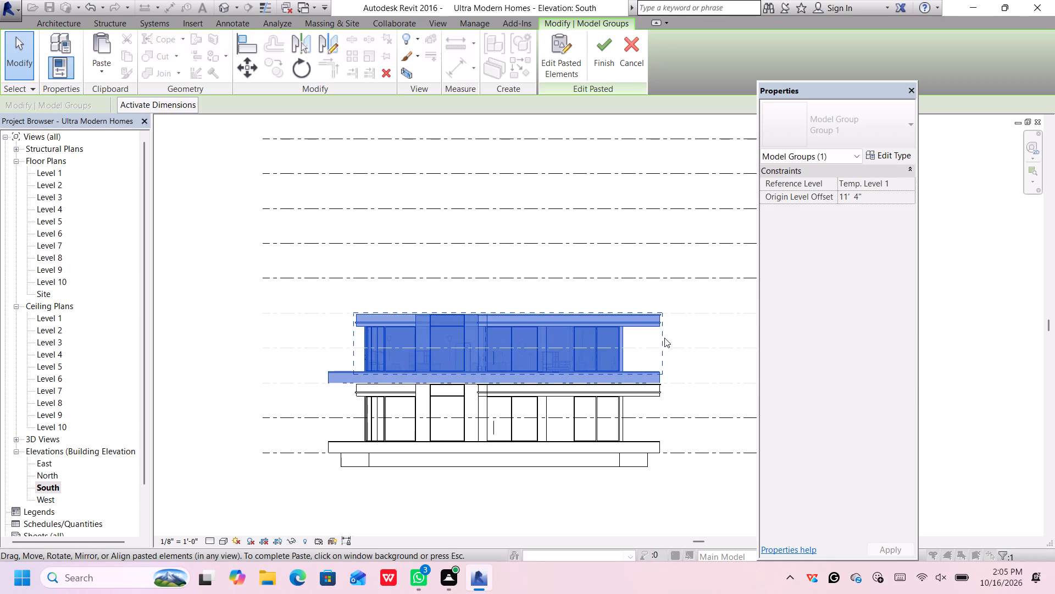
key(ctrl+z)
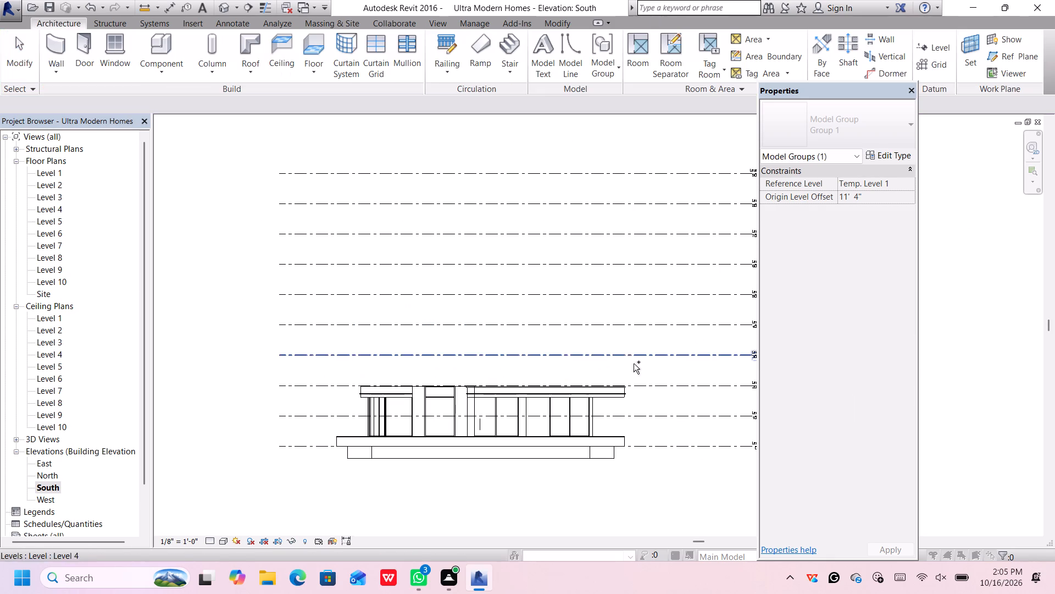
Ungroup the storey's model group above the base slab and clear the selection.
scroll(610, 393, up, 1)
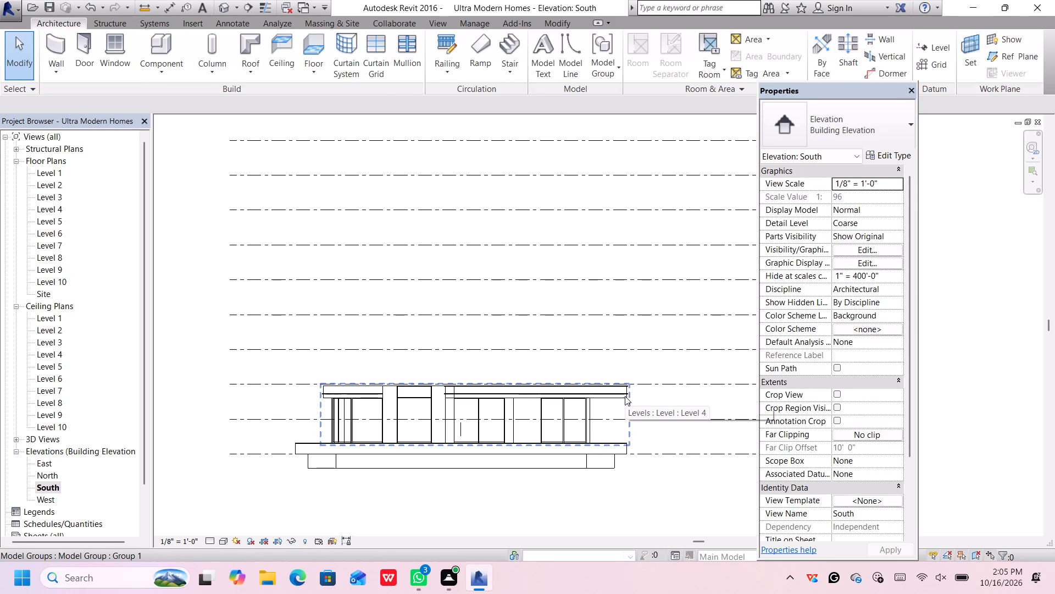
click(625, 397)
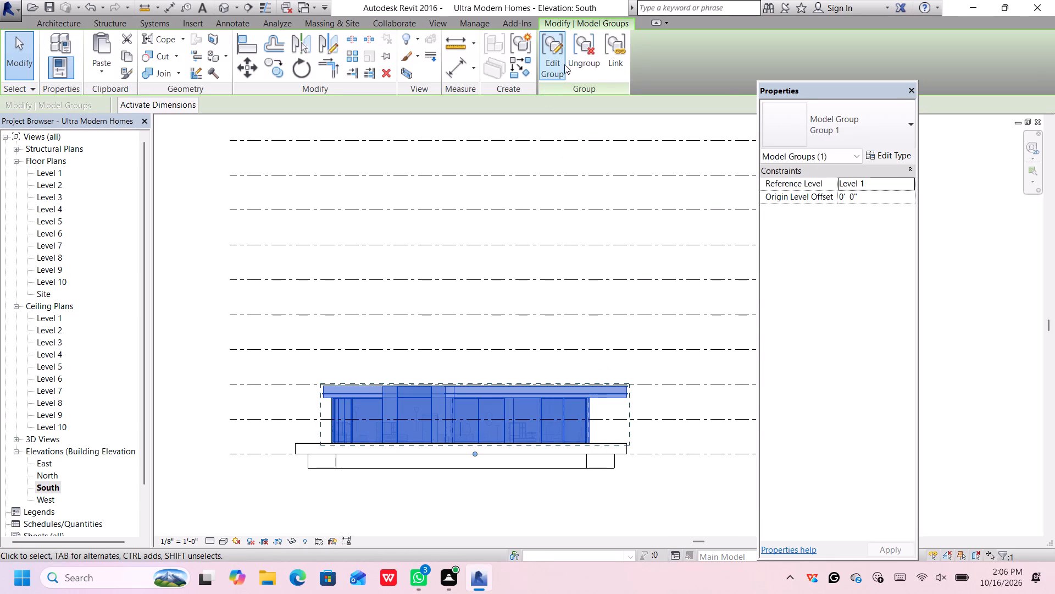
click(580, 58)
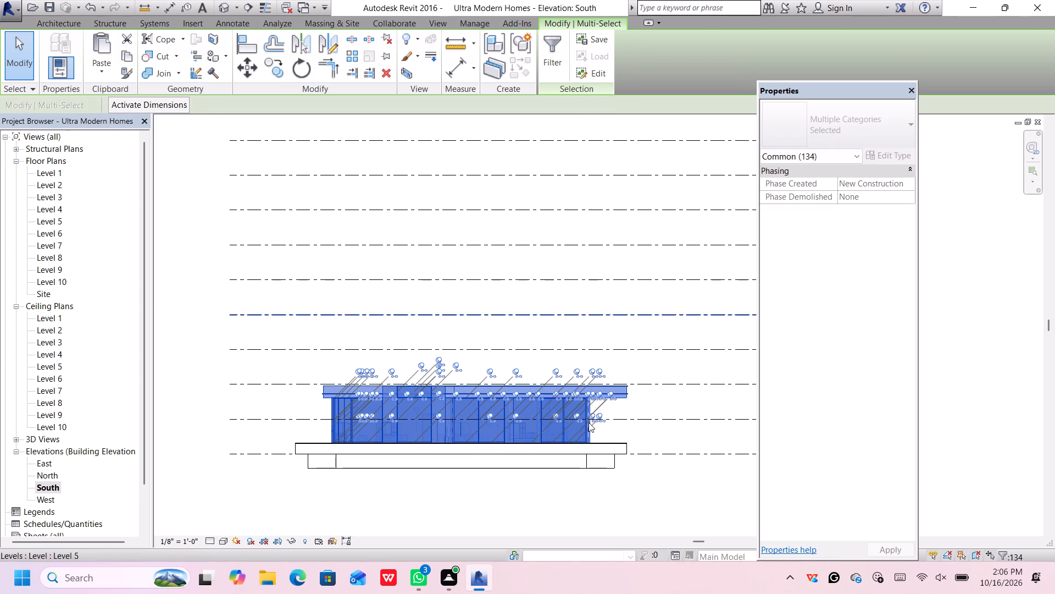
click(658, 387)
click(651, 403)
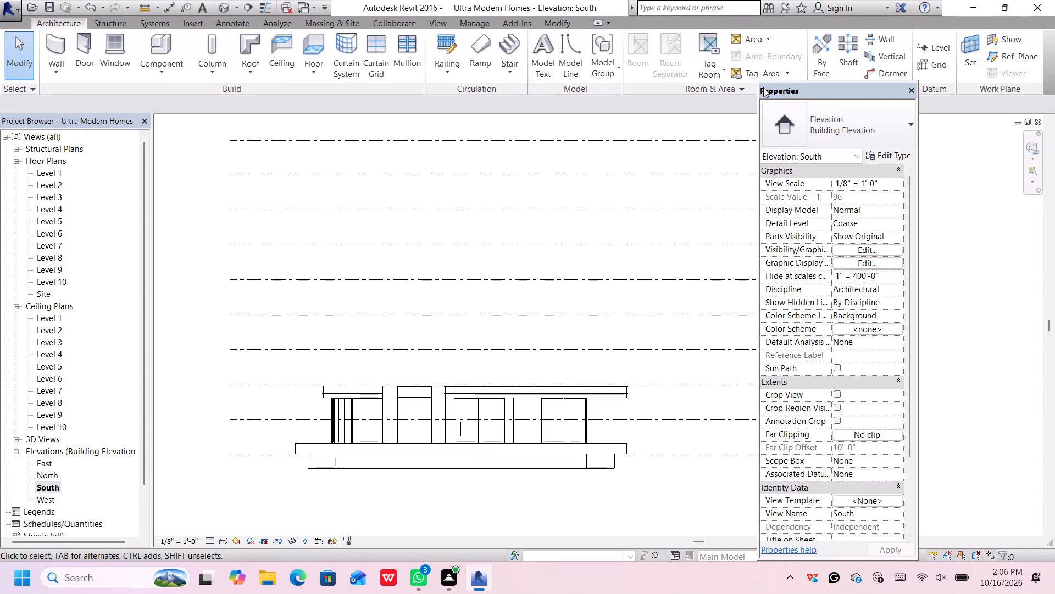
Open the 3D view, move the Properties palette off the house front and dismiss the notification card.
click(223, 6)
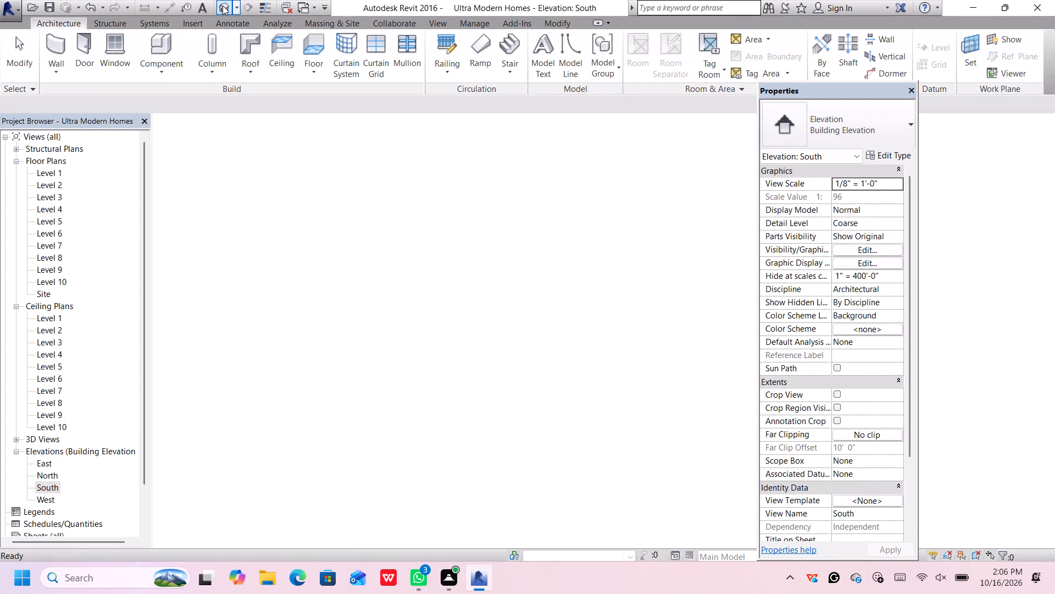
scroll(606, 216, down, 3)
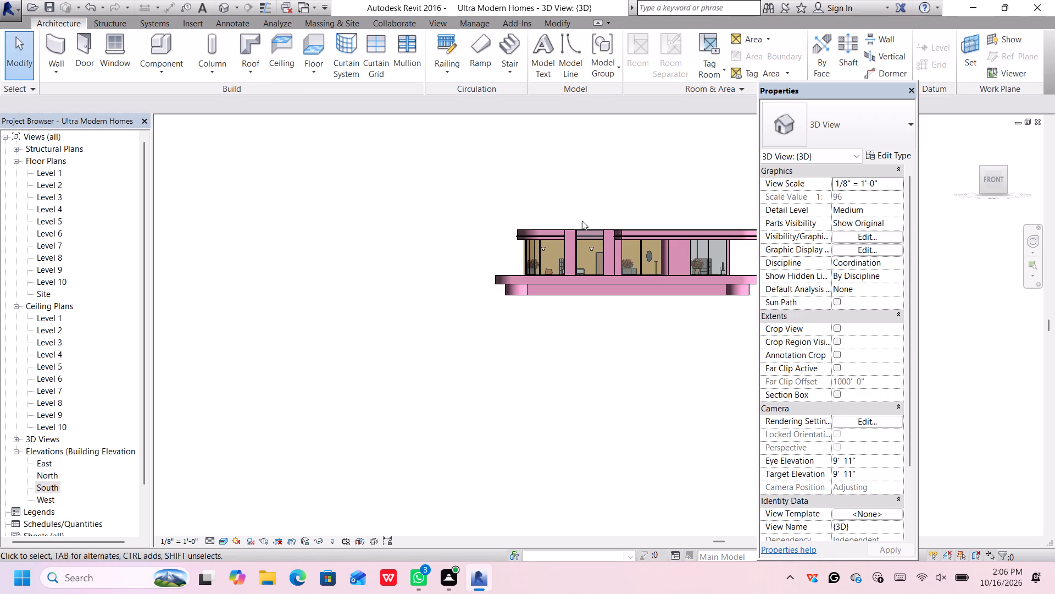
scroll(572, 211, up, 3)
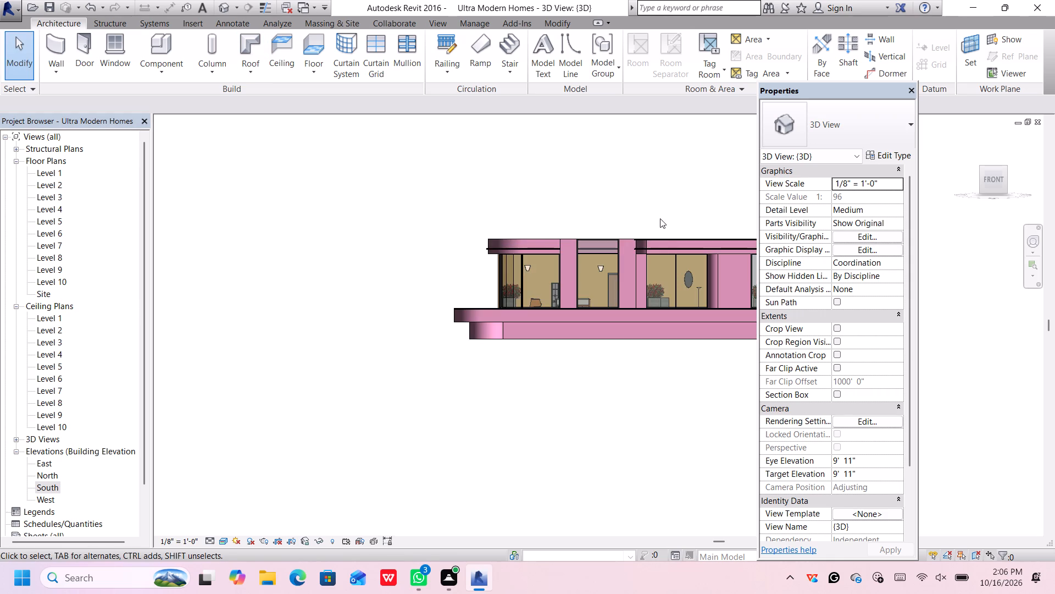
scroll(661, 219, up, 1)
scroll(664, 248, down, 6)
scroll(720, 269, up, 1)
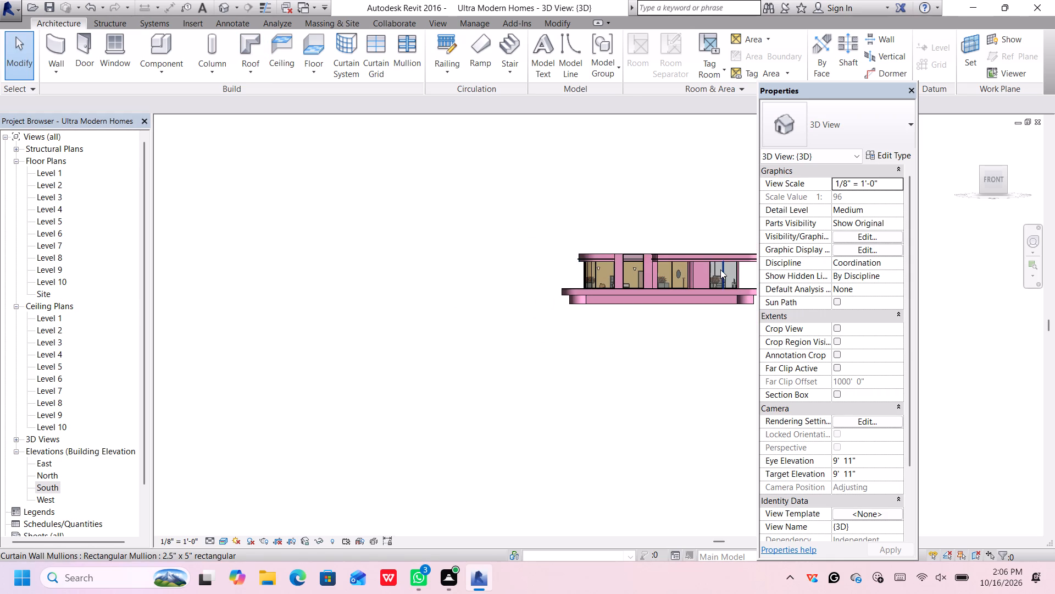
scroll(720, 269, up, 6)
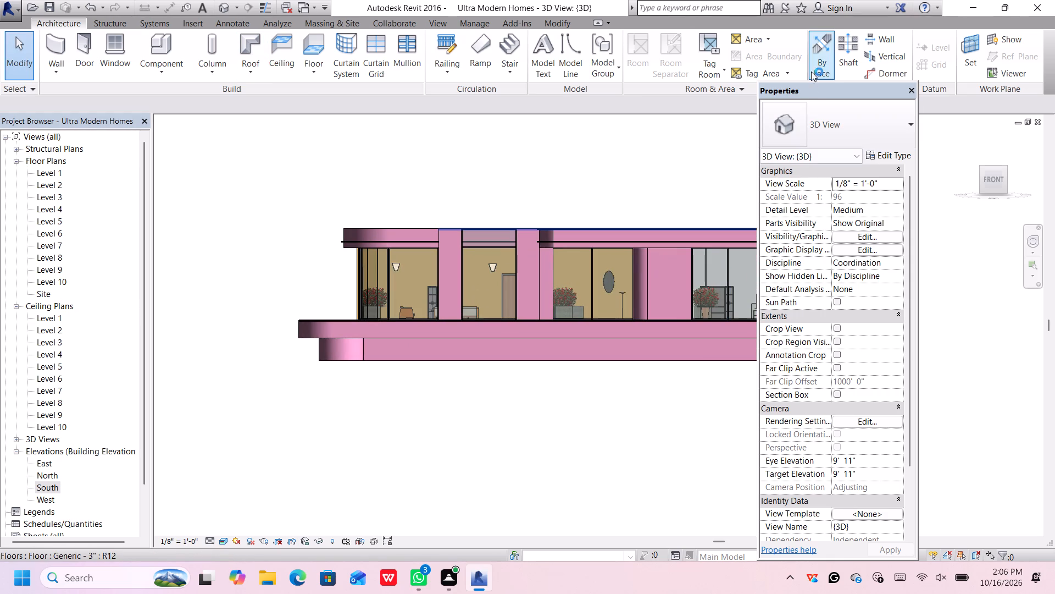
drag(810, 90, 858, 101)
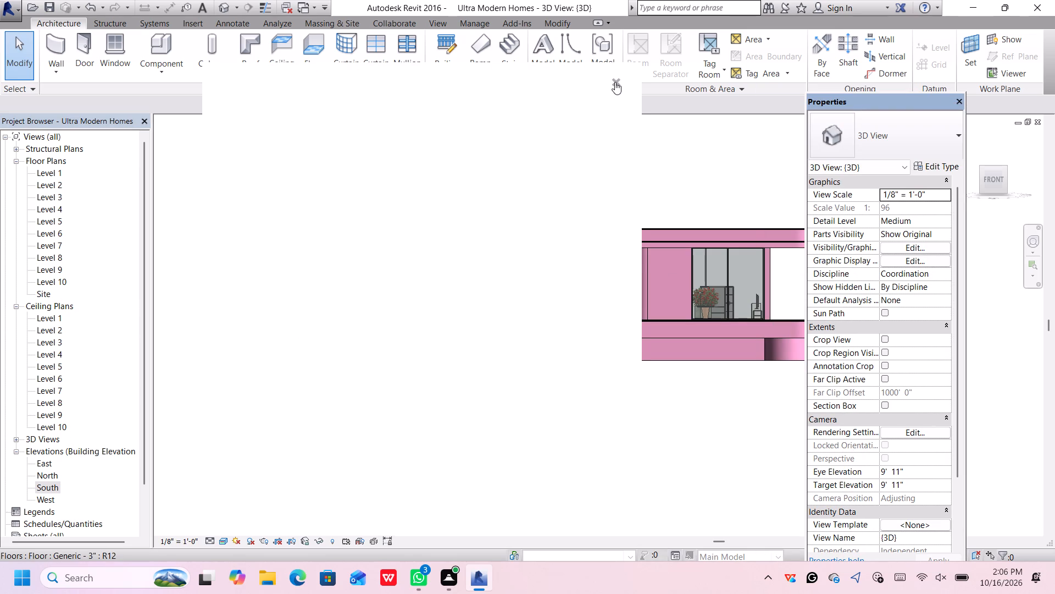
click(615, 82)
scroll(618, 247, down, 1)
scroll(645, 213, up, 4)
scroll(645, 215, down, 3)
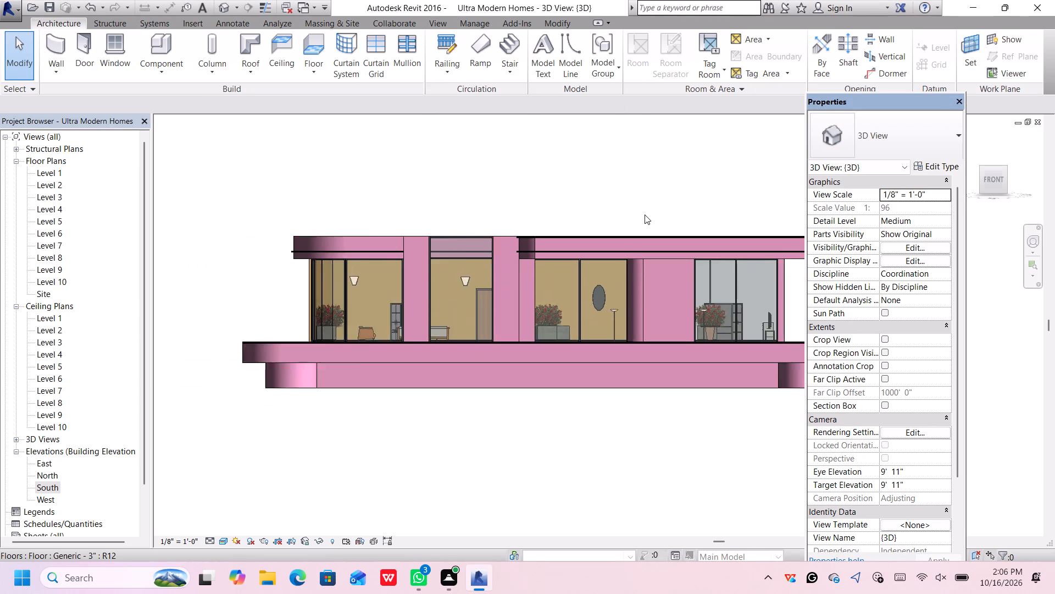
scroll(645, 215, down, 3)
scroll(852, 271, down, 3)
scroll(749, 249, up, 1)
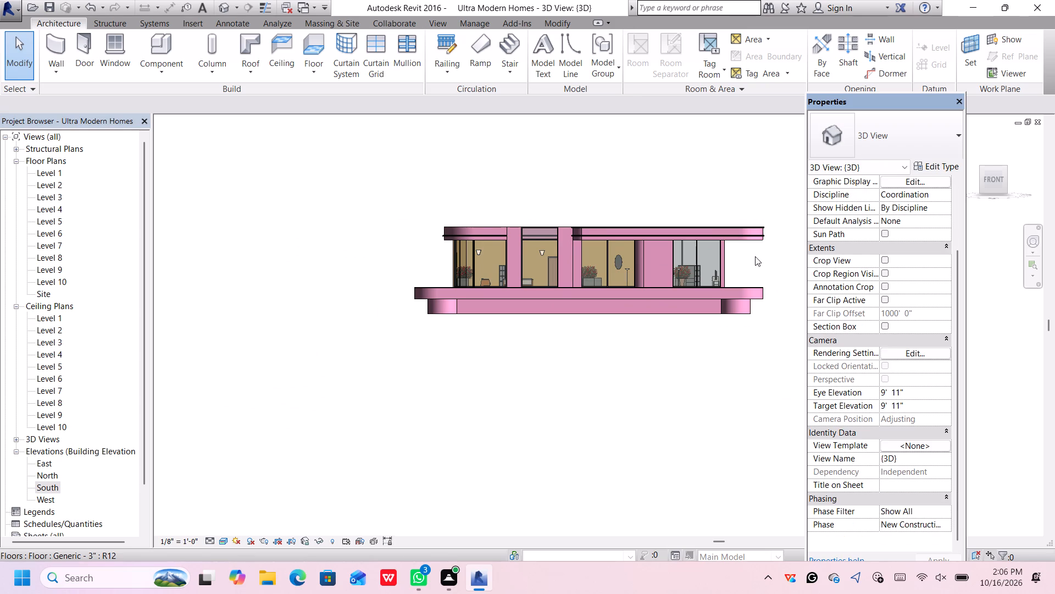
scroll(774, 266, up, 3)
scroll(770, 265, down, 2)
scroll(763, 260, up, 1)
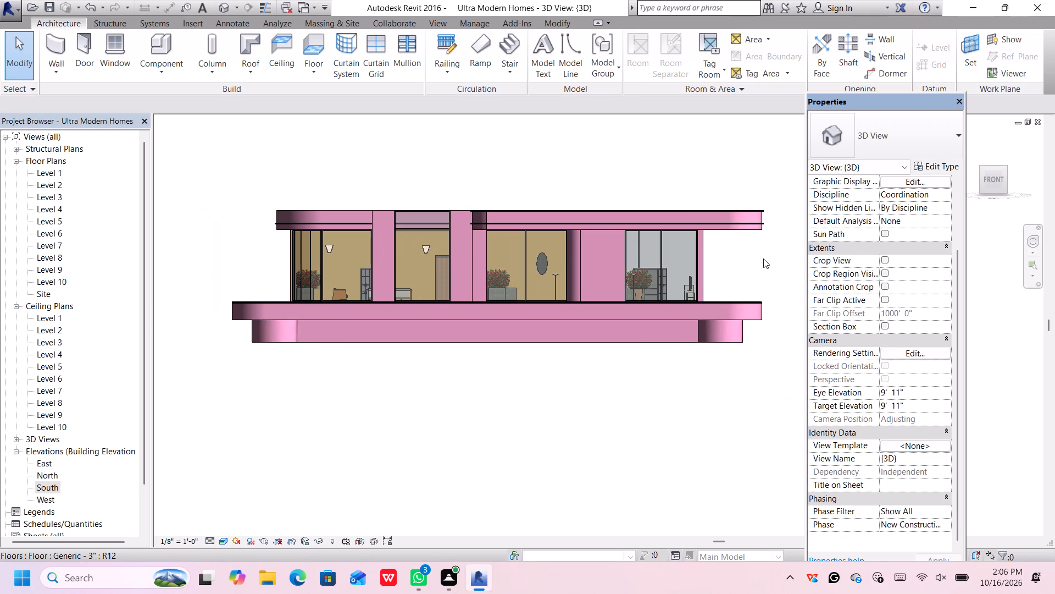
Select the walls, glazing, furniture and roof slabs above the base slab and combine them into a new model group with the default name.
drag(785, 182, 764, 202)
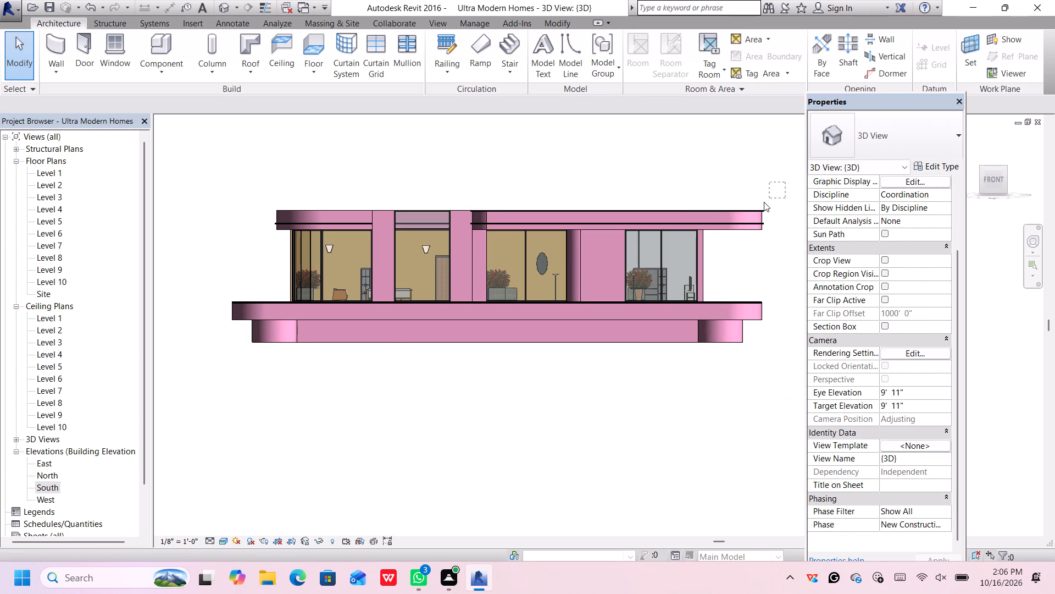
drag(764, 202, 455, 295)
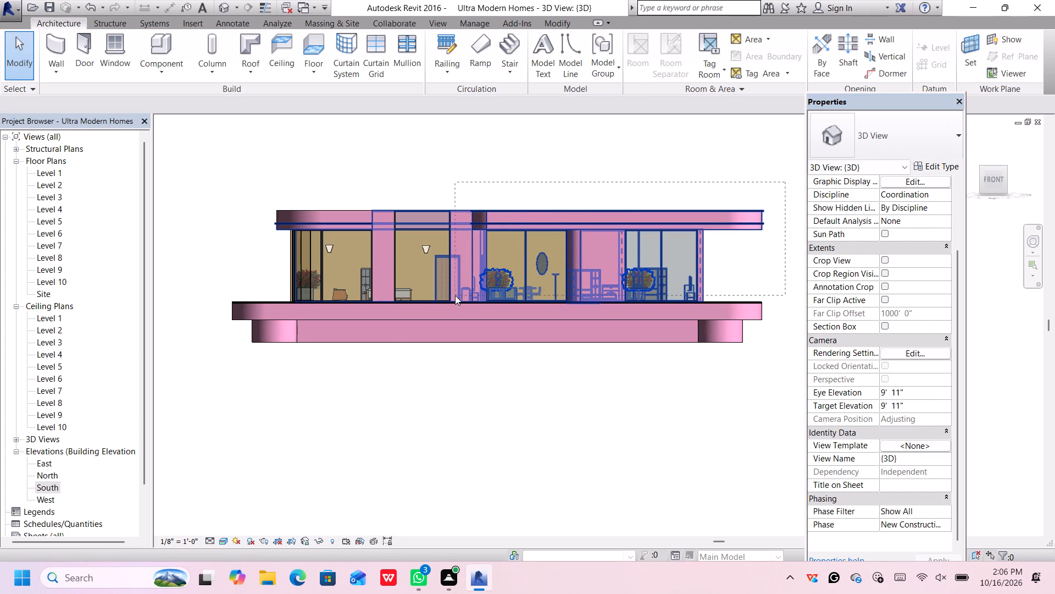
drag(455, 295, 418, 298)
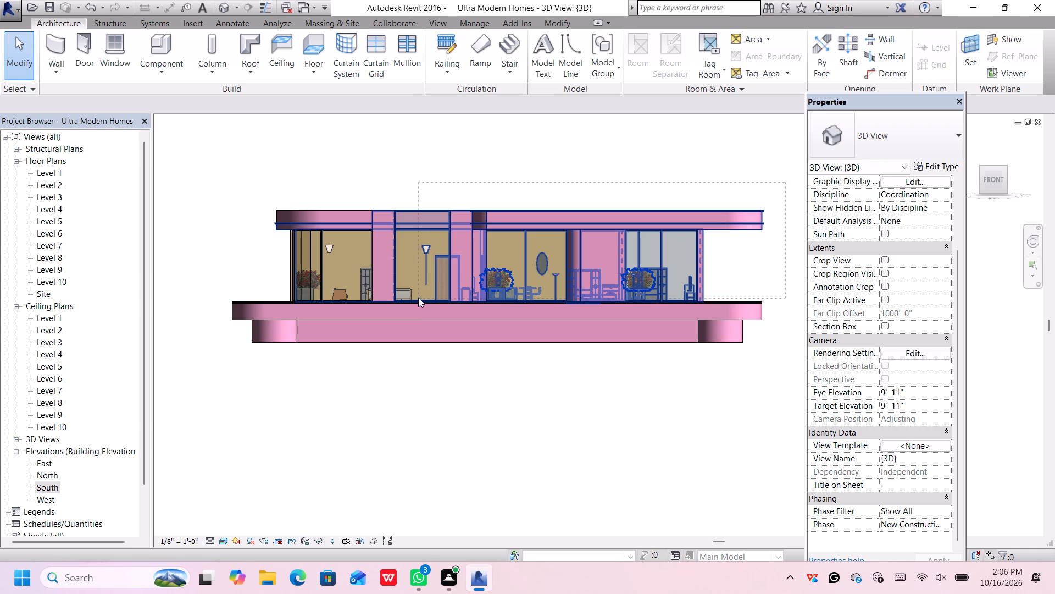
drag(418, 298, 272, 300)
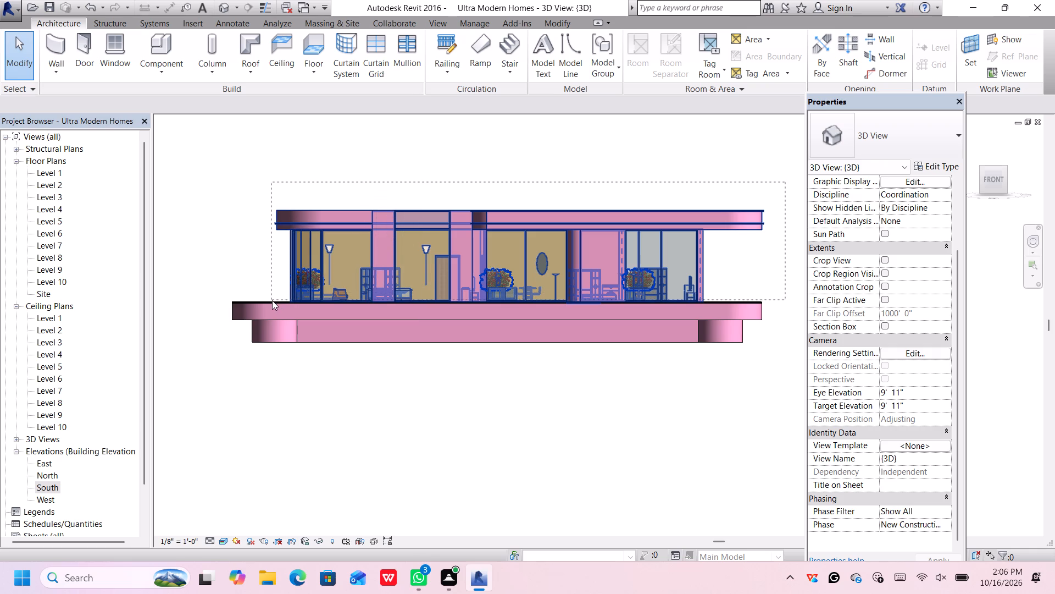
drag(272, 300, 262, 297)
drag(262, 297, 233, 298)
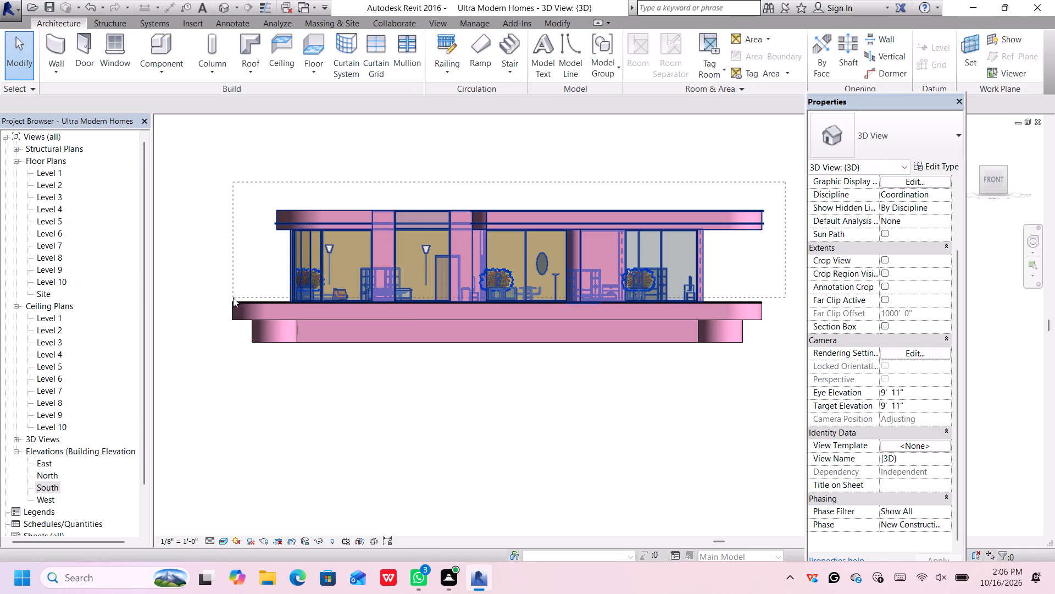
drag(233, 298, 230, 298)
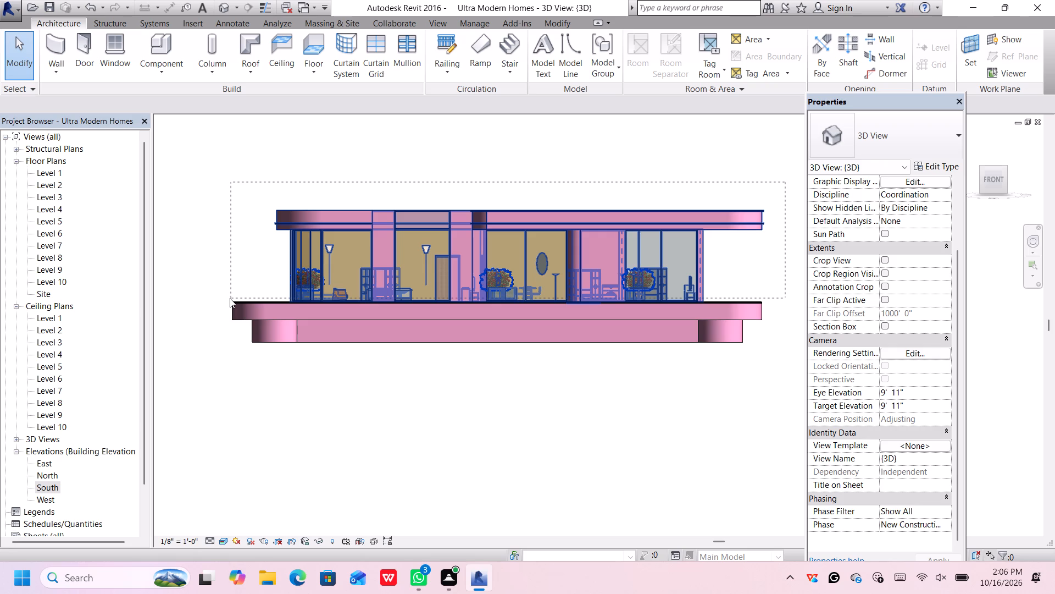
drag(230, 298, 228, 299)
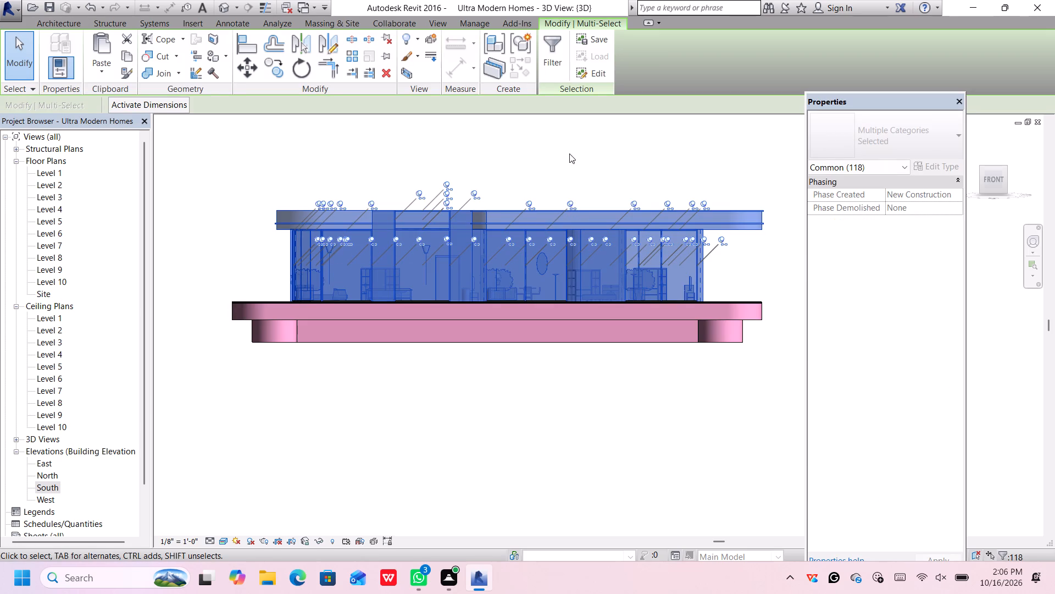
click(518, 46)
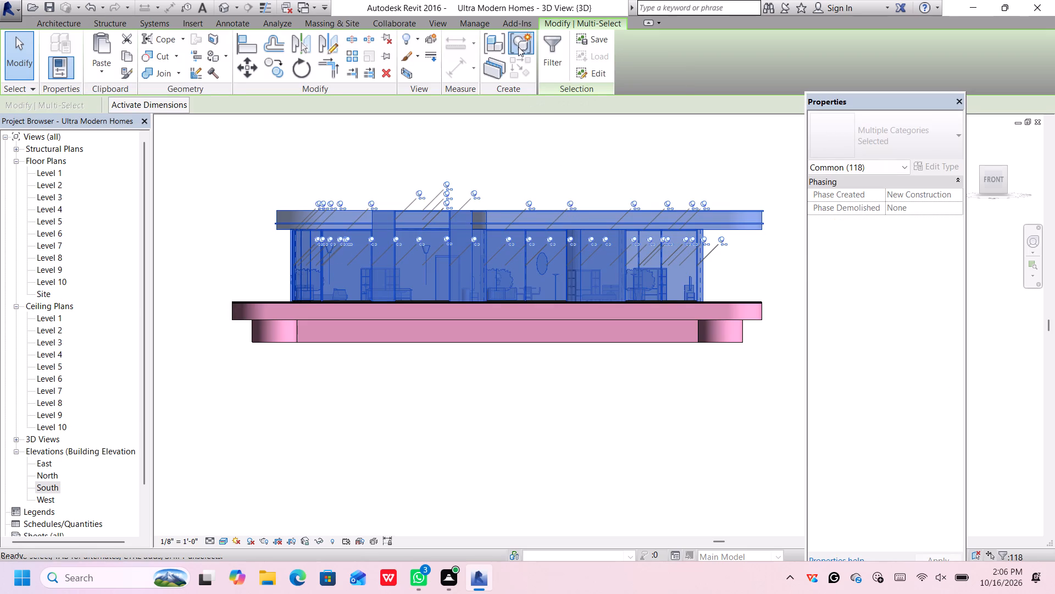
click(481, 320)
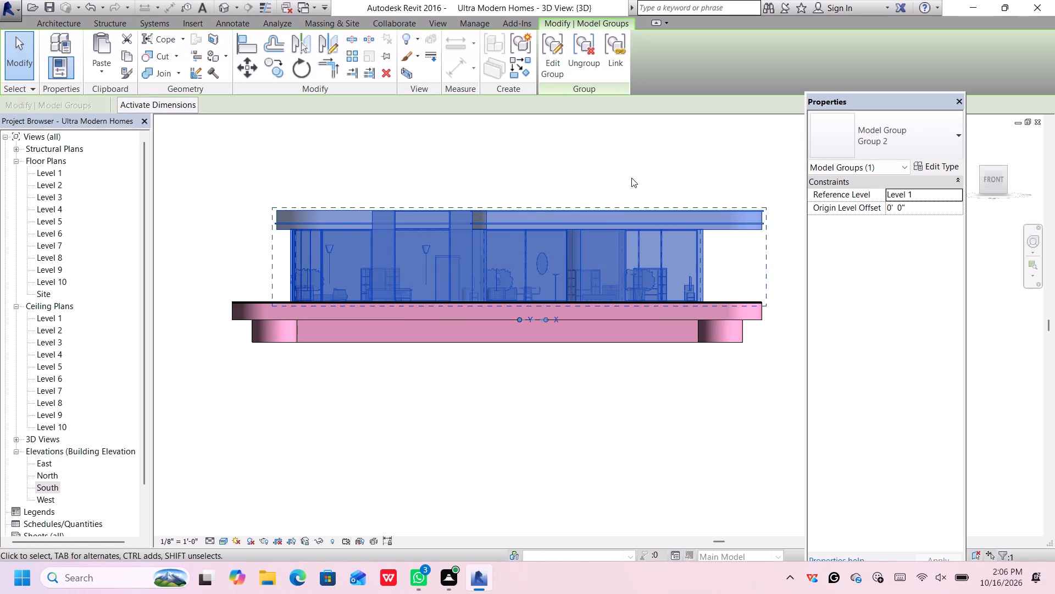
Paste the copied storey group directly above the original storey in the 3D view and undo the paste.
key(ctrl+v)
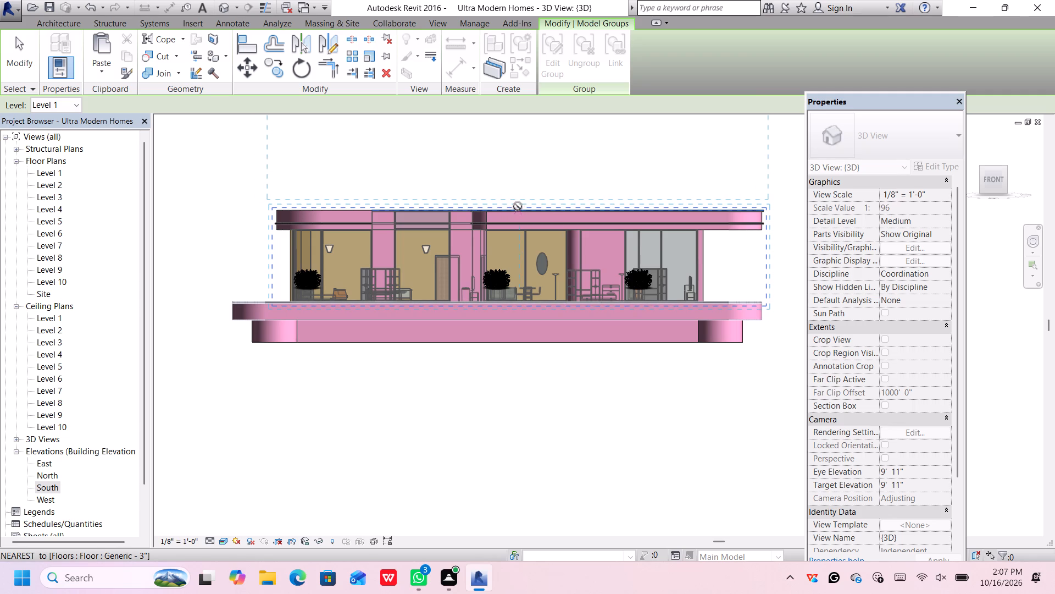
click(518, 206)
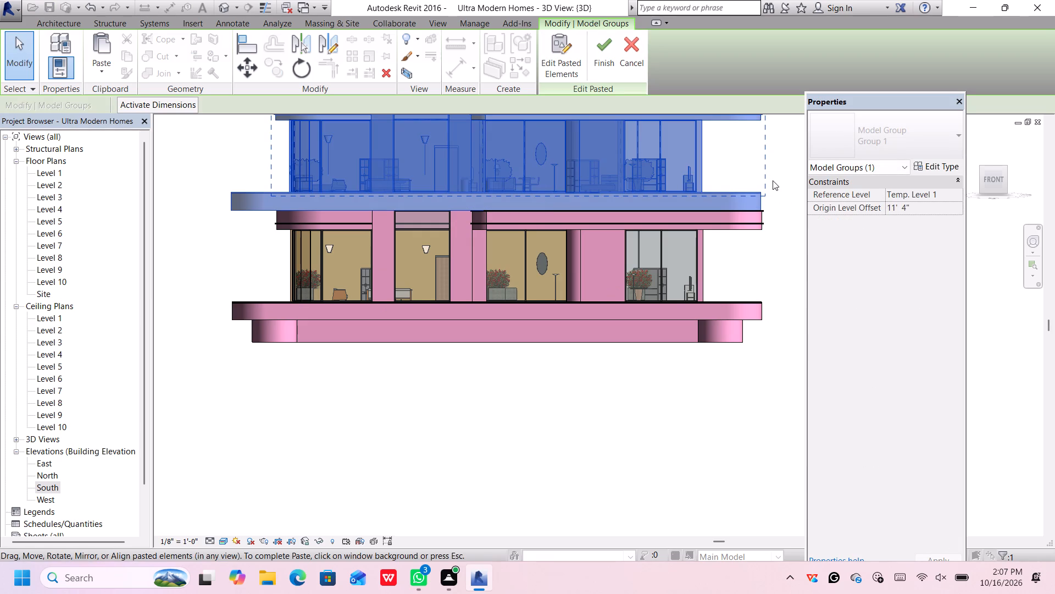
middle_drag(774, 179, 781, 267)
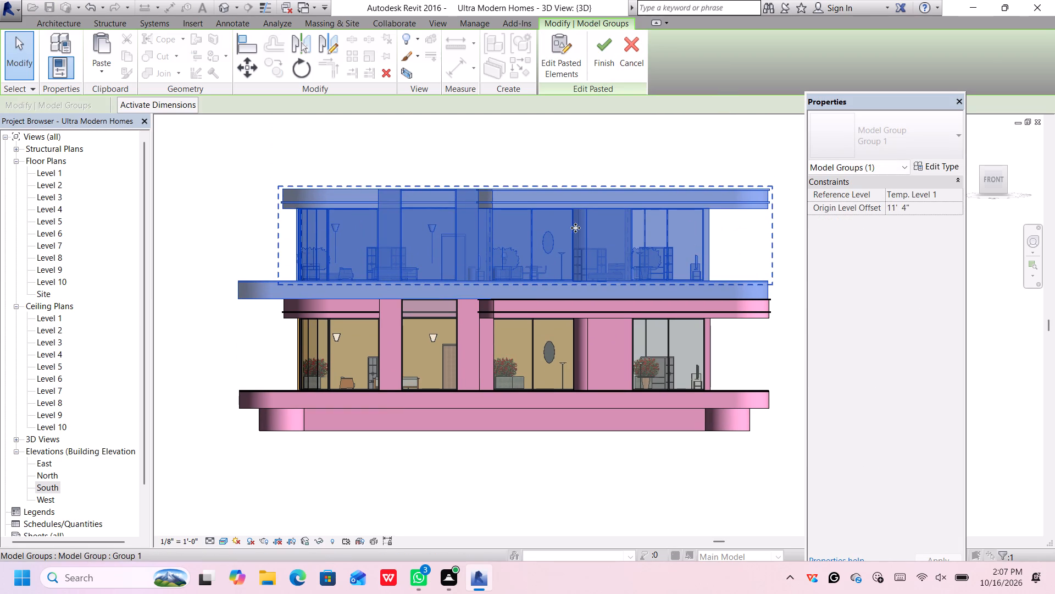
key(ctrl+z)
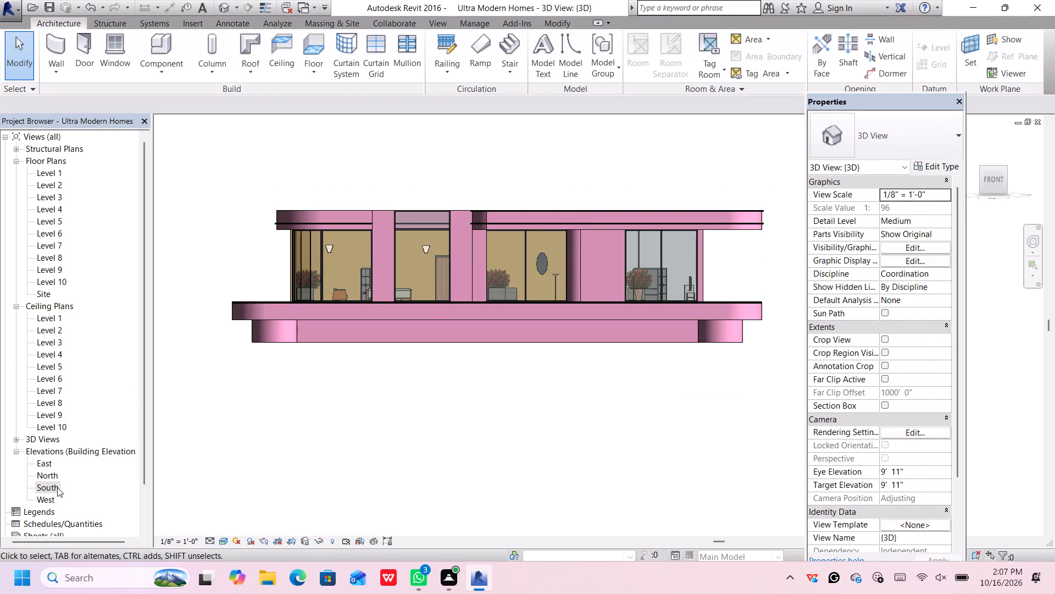
Open the South elevation, copy the storey group above the base slab and paste it vertically about 23' up, directly above the original.
double_click(55, 487)
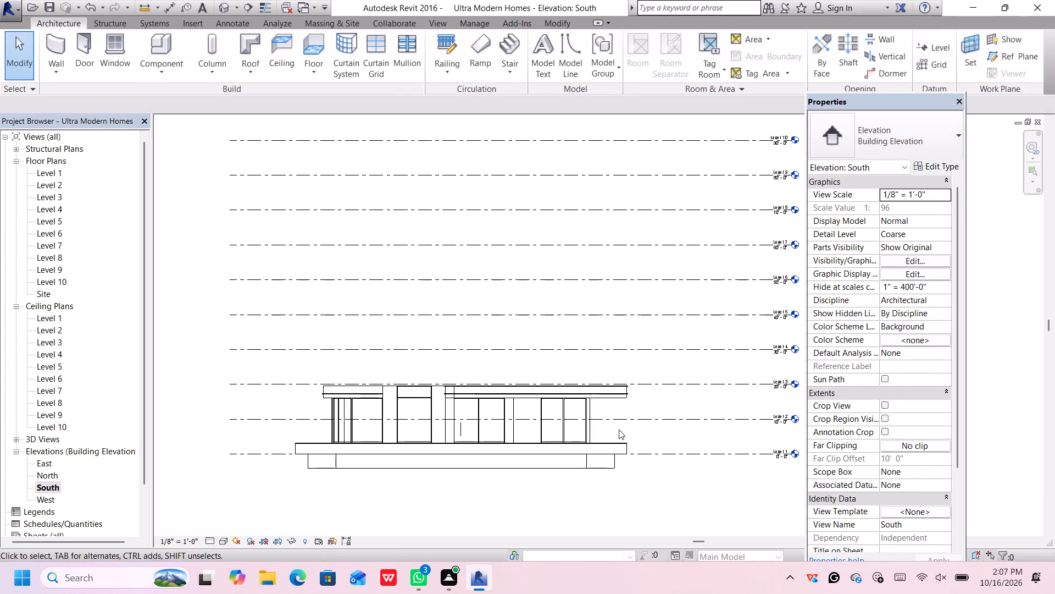
click(607, 397)
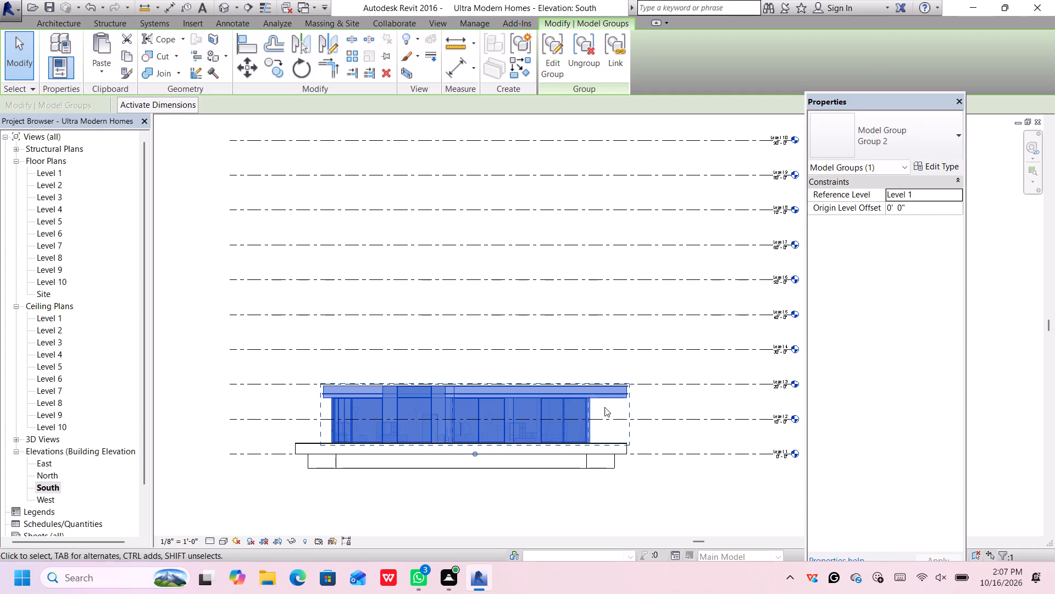
key(ctrl+c)
key(ctrl+v)
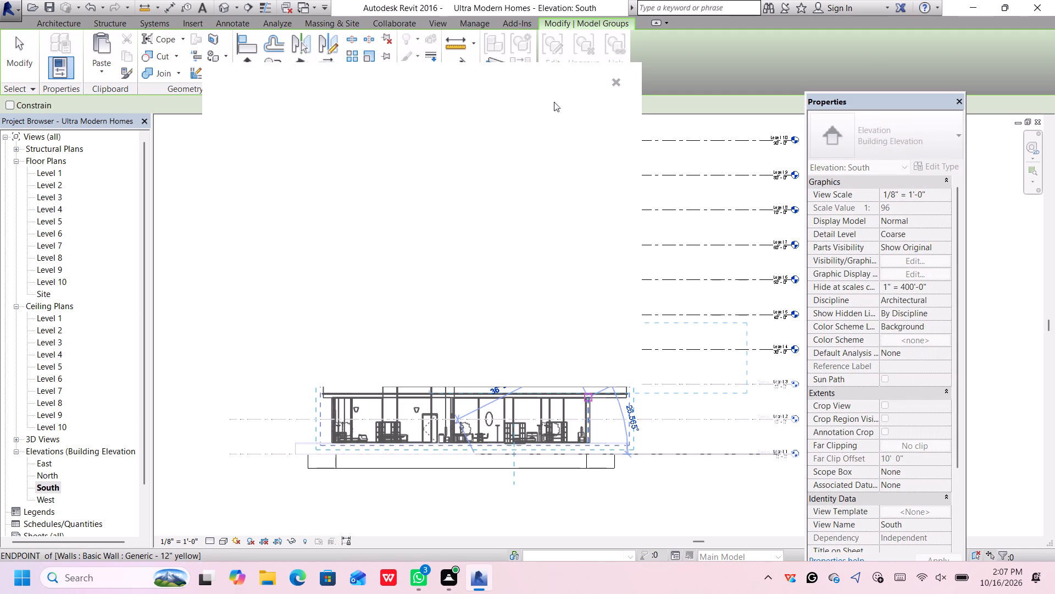
click(619, 82)
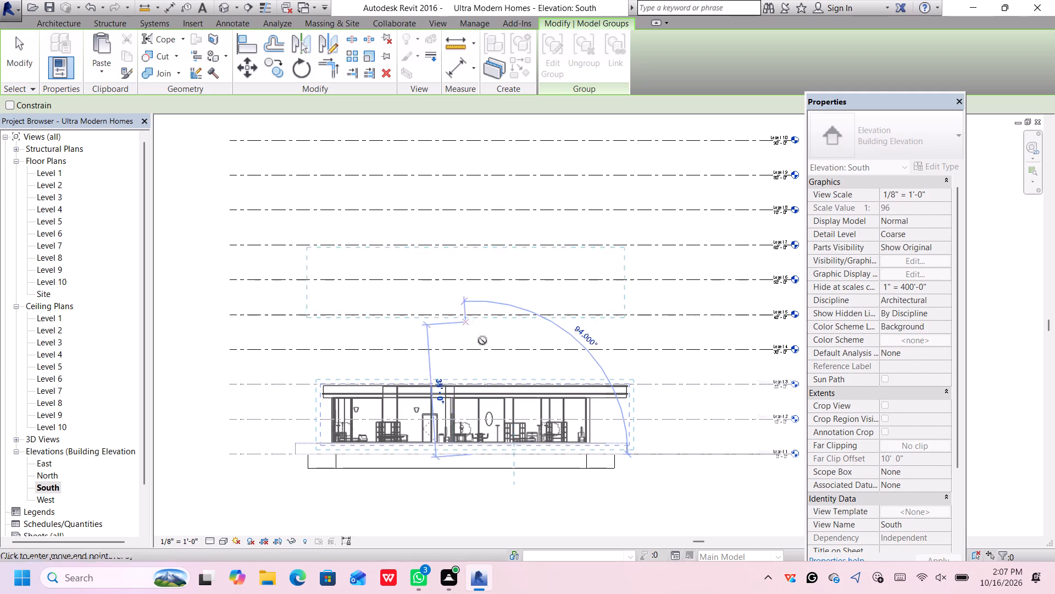
click(478, 373)
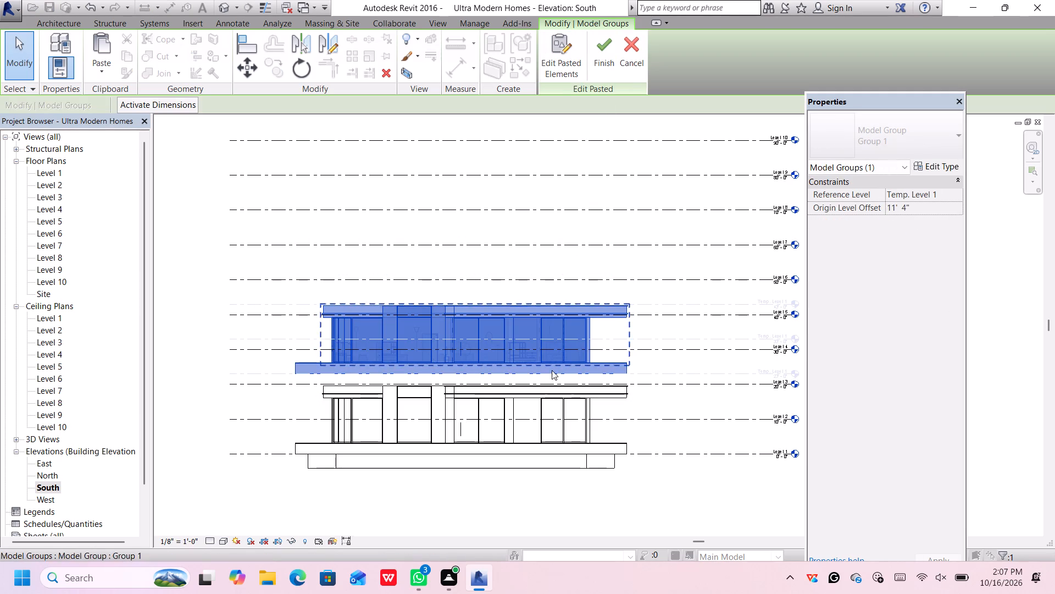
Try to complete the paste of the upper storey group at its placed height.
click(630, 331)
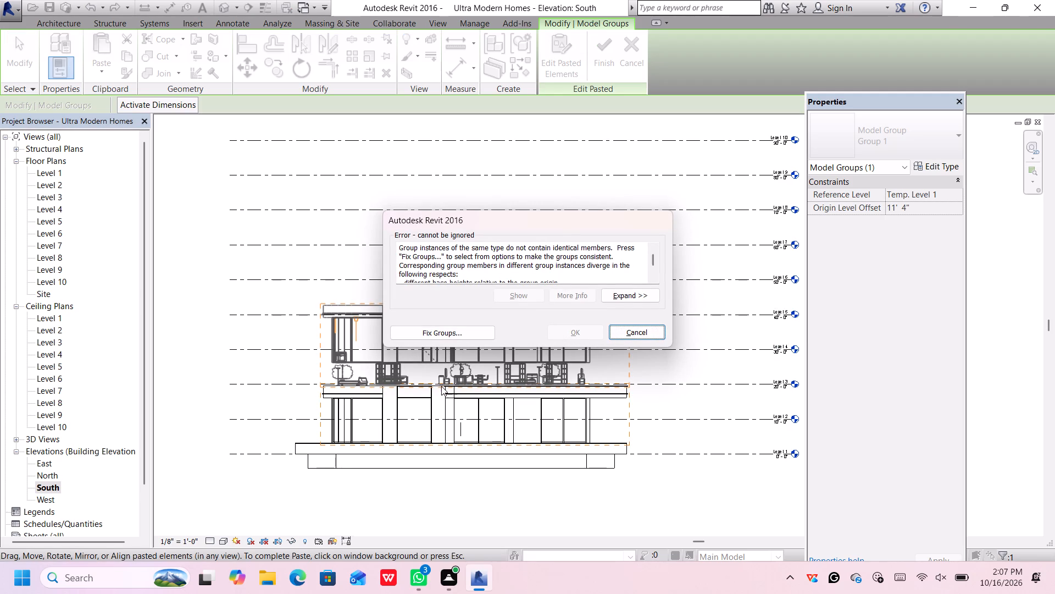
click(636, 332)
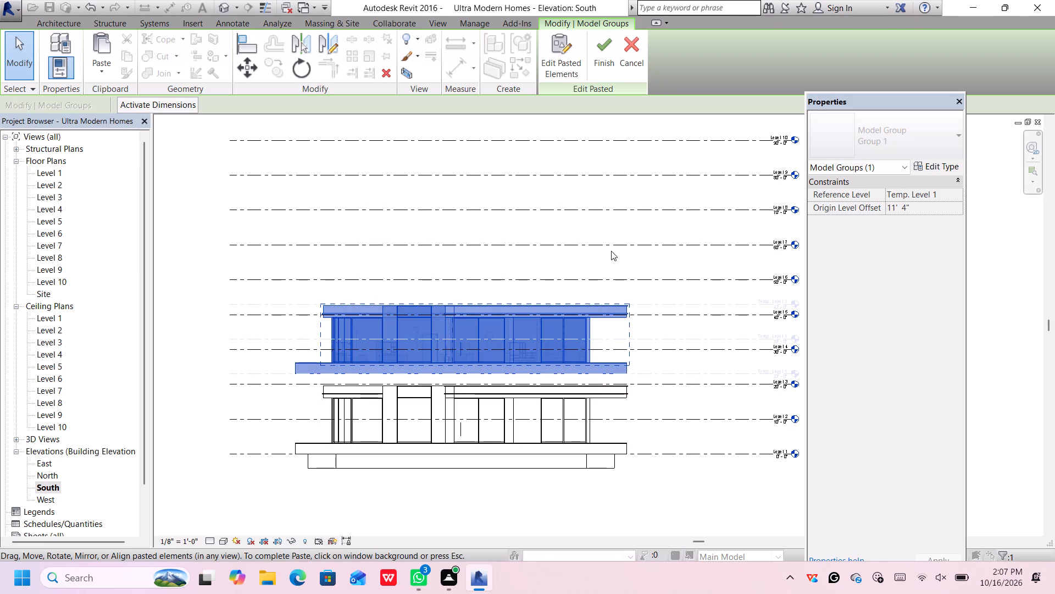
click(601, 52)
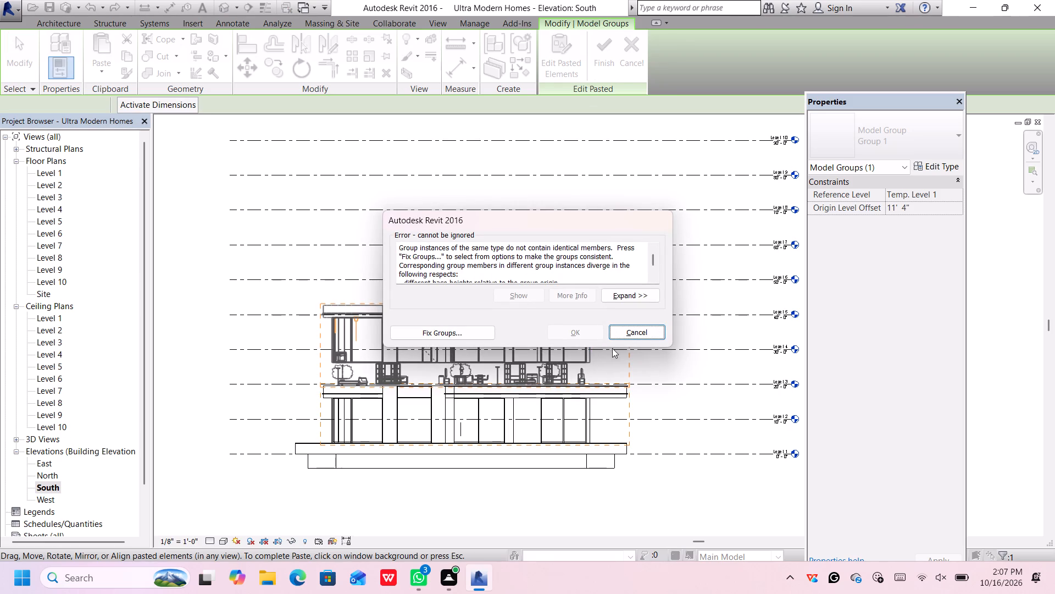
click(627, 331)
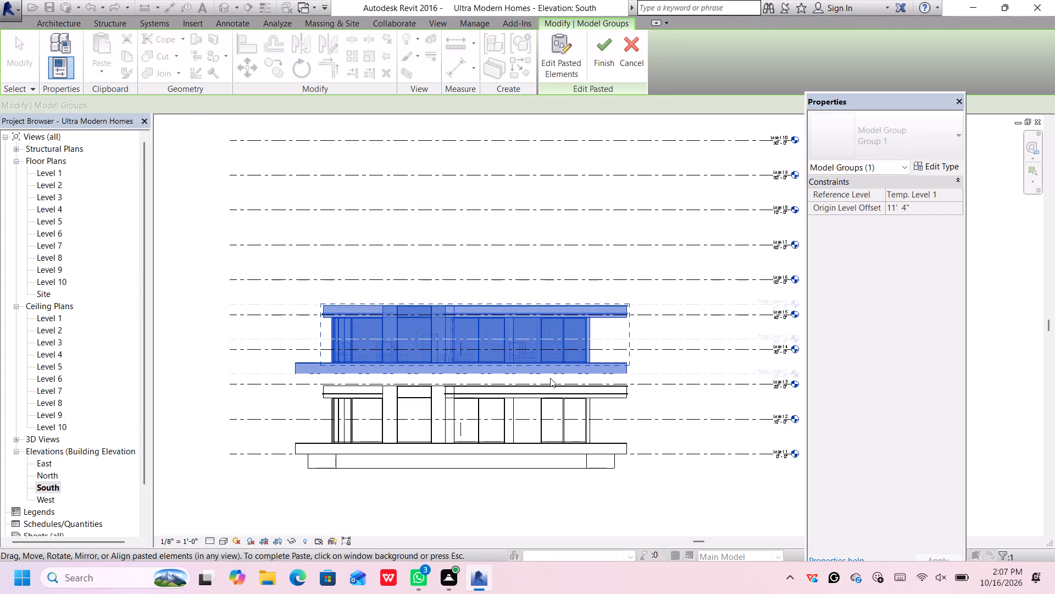
Nudge the pasted storey down until its slab rests on the lower storey's roof and try to complete the paste.
scroll(498, 362, up, 4)
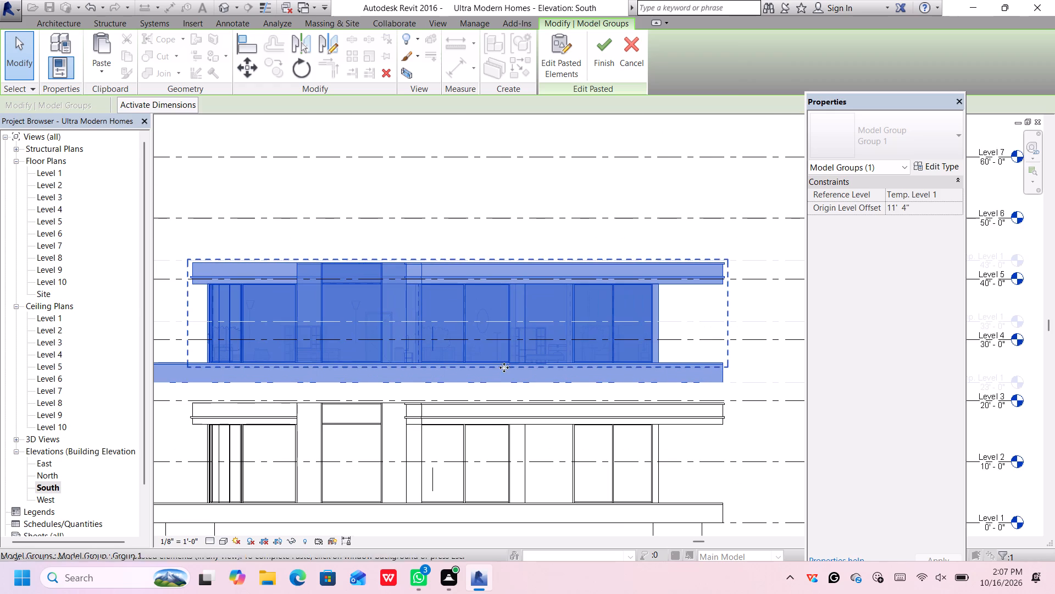
click(504, 365)
scroll(509, 373, down, 3)
scroll(509, 372, up, 1)
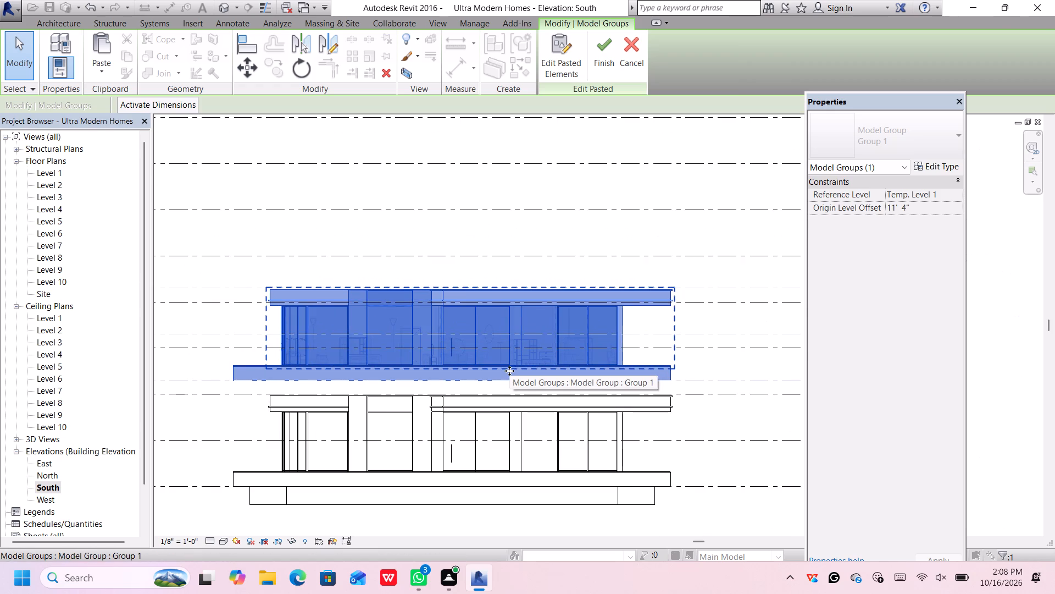
key(Down)
key(Down)
key(Down)
key(Down)
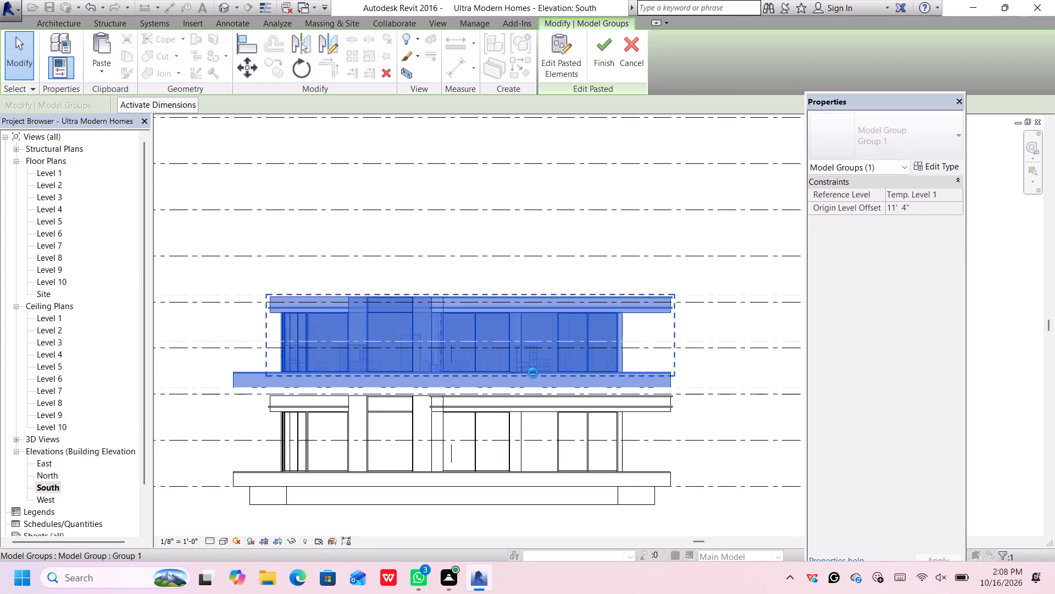
key(Down)
key(Down)
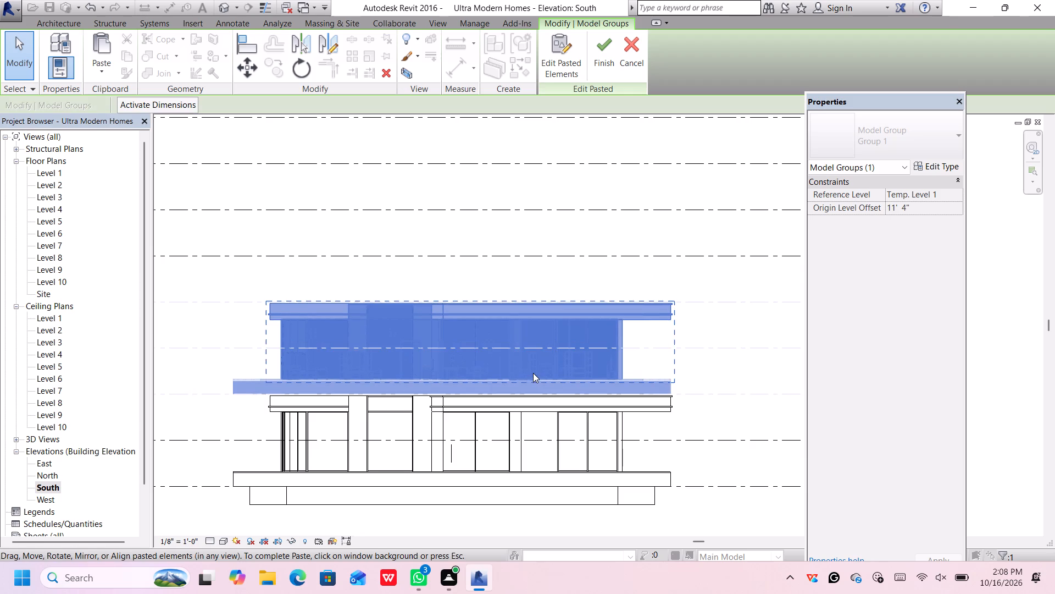
key(Down)
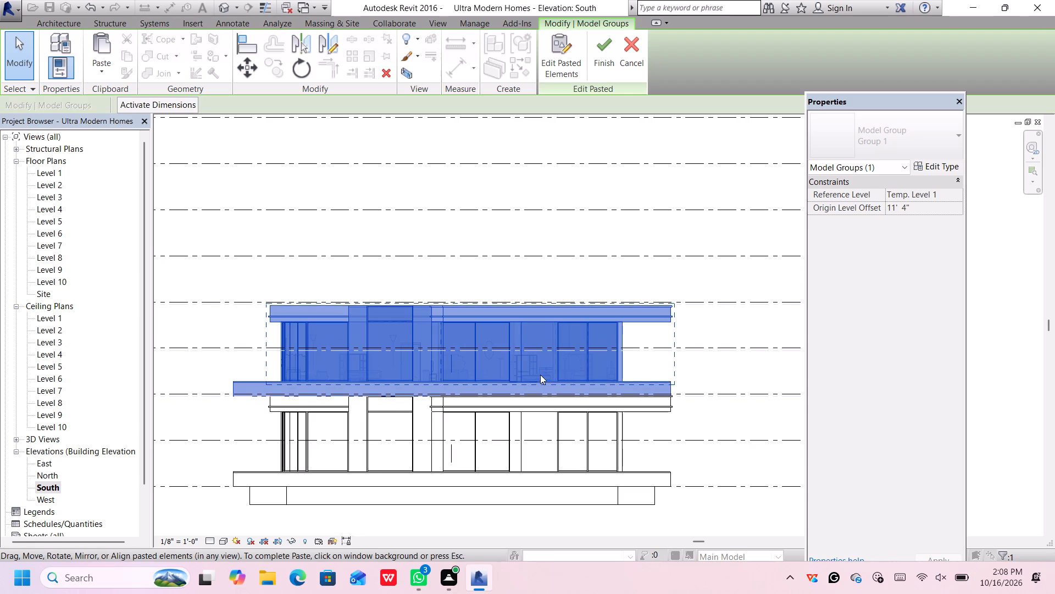
scroll(693, 420, up, 5)
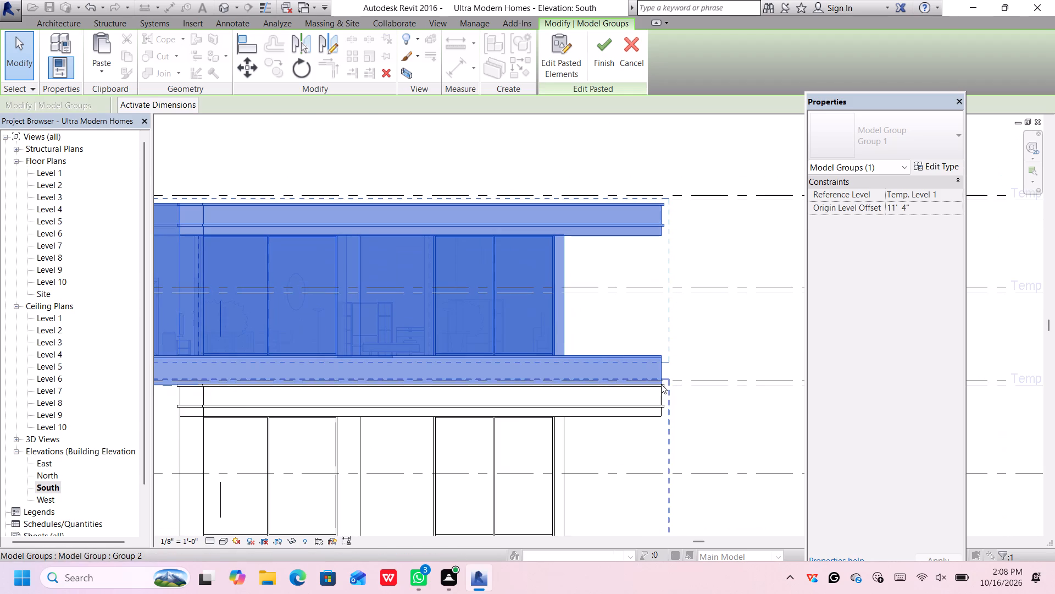
click(685, 409)
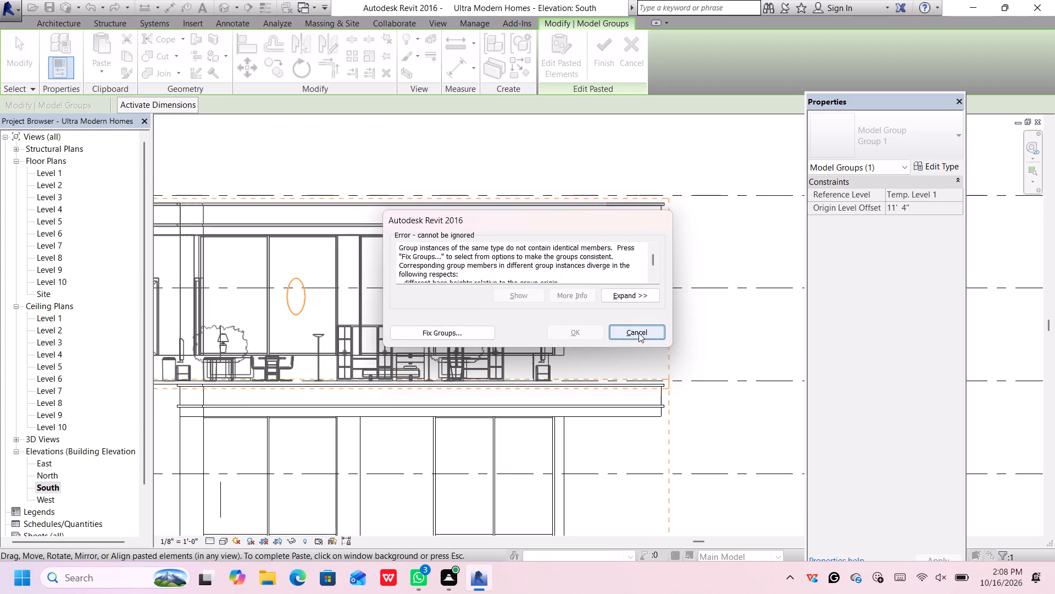
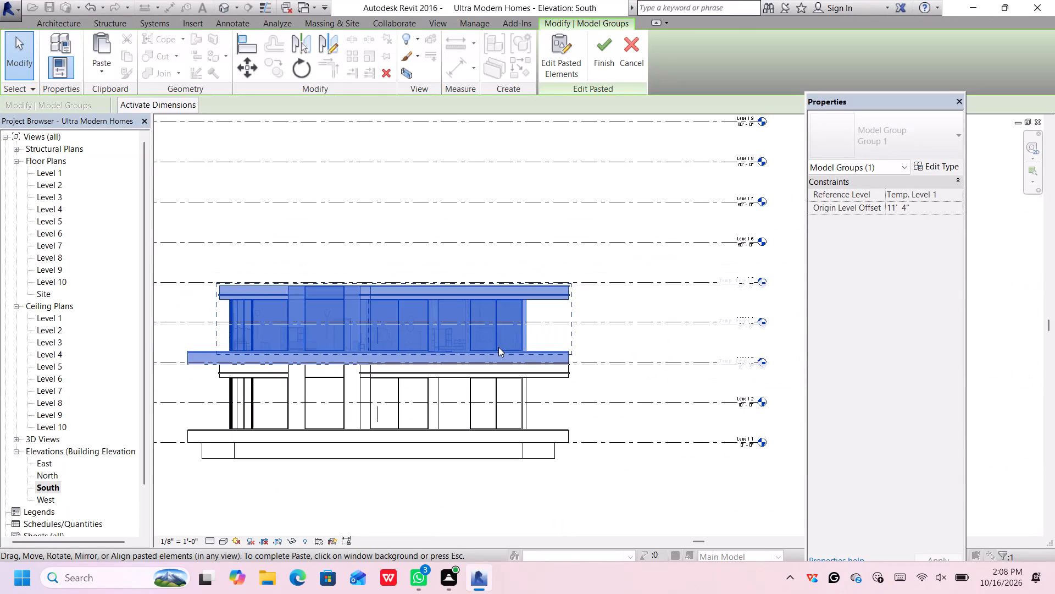
Cancel the pending paste of the upper storey group in the South elevation.
scroll(498, 347, up, 1)
middle_drag(504, 340, 562, 353)
middle_drag(563, 353, 588, 353)
middle_click(588, 353)
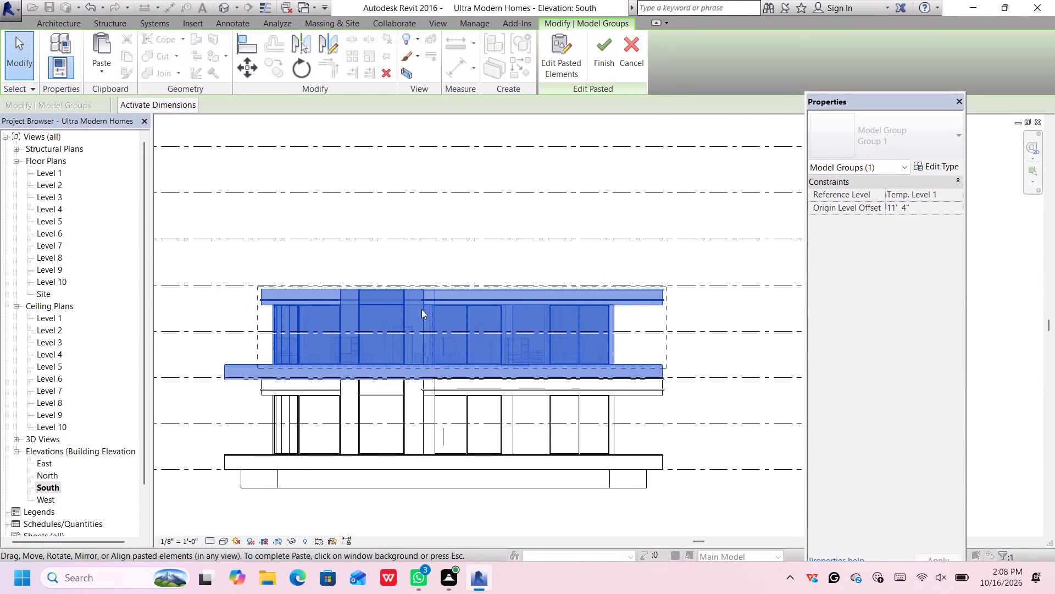
scroll(319, 342, up, 2)
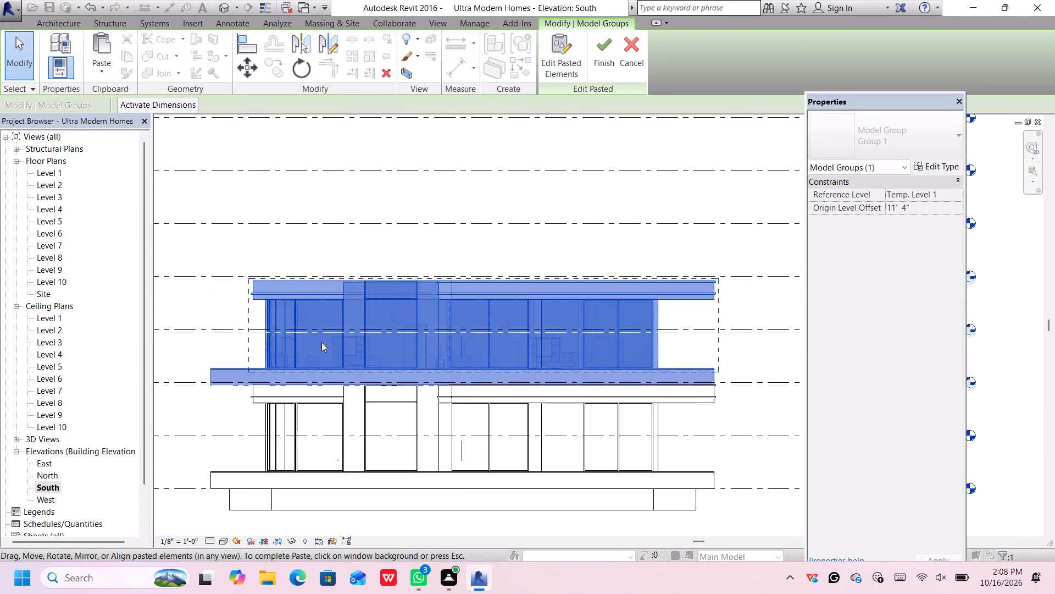
scroll(321, 342, up, 2)
click(626, 54)
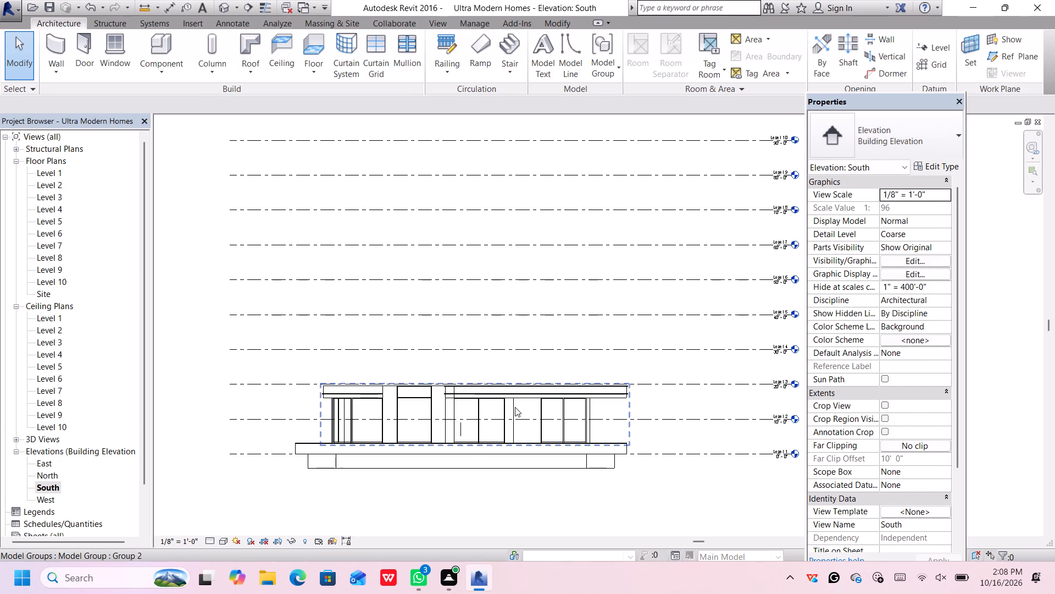
Ungroup the storey model group above the base slab and clear the selection.
click(515, 407)
click(580, 50)
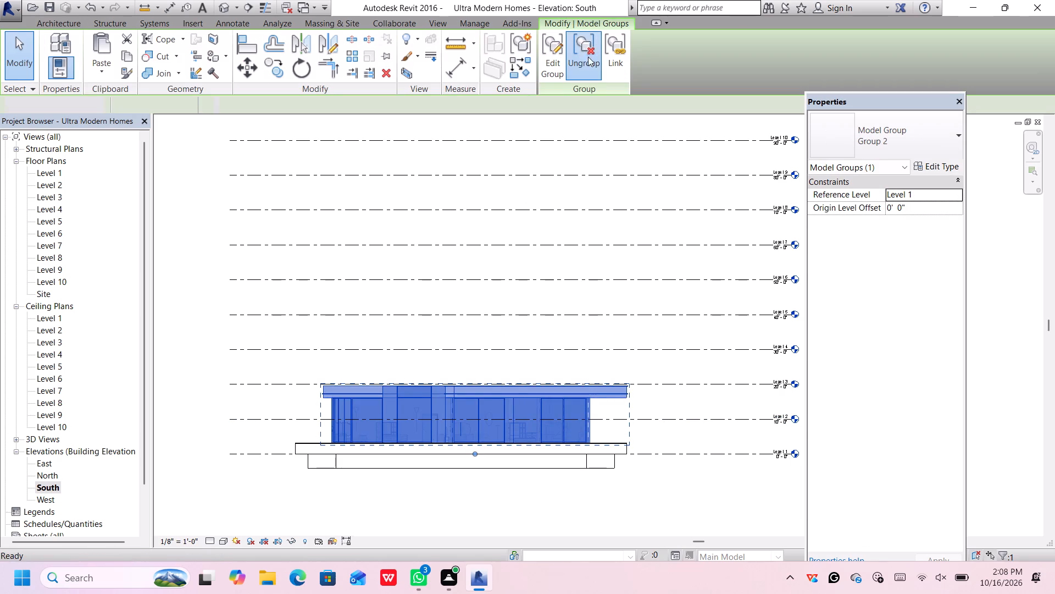
scroll(596, 423, up, 5)
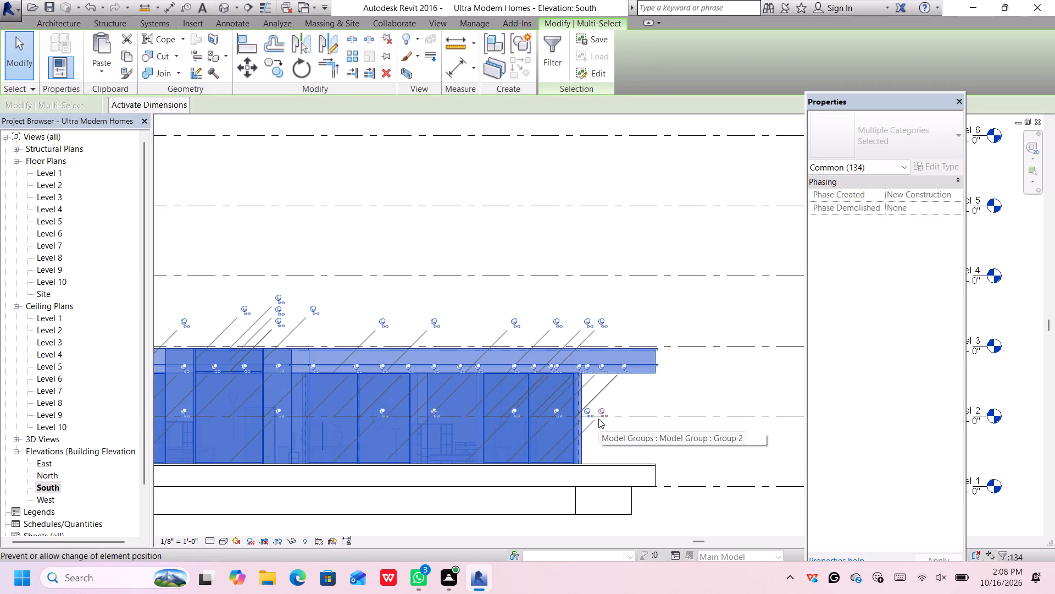
scroll(610, 400, down, 4)
click(580, 516)
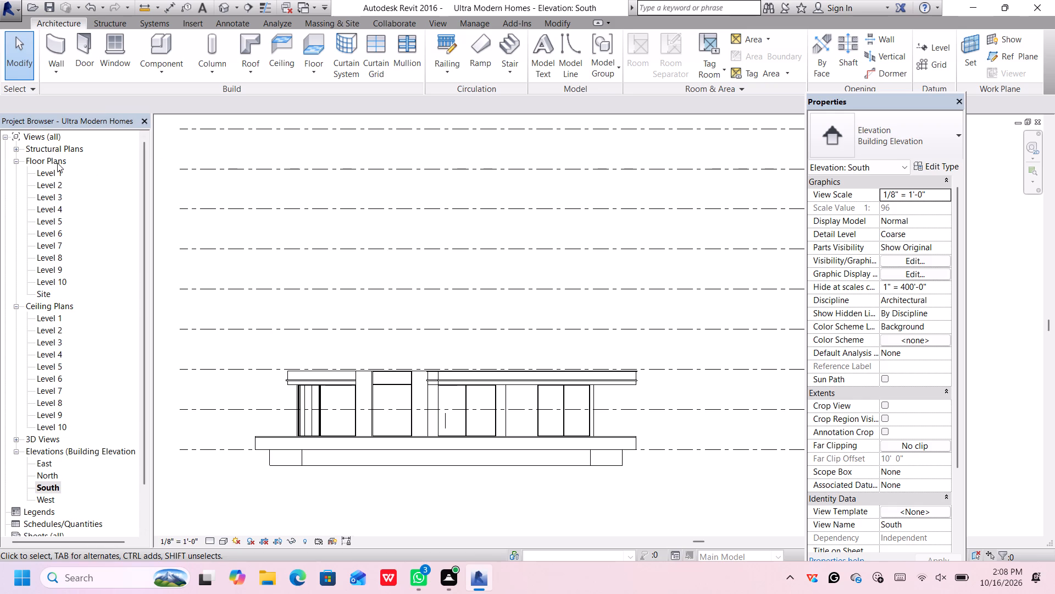
Open the default 3D view and dismiss the Autodesk notification card covering the model.
scroll(57, 163, up, 1)
click(218, 4)
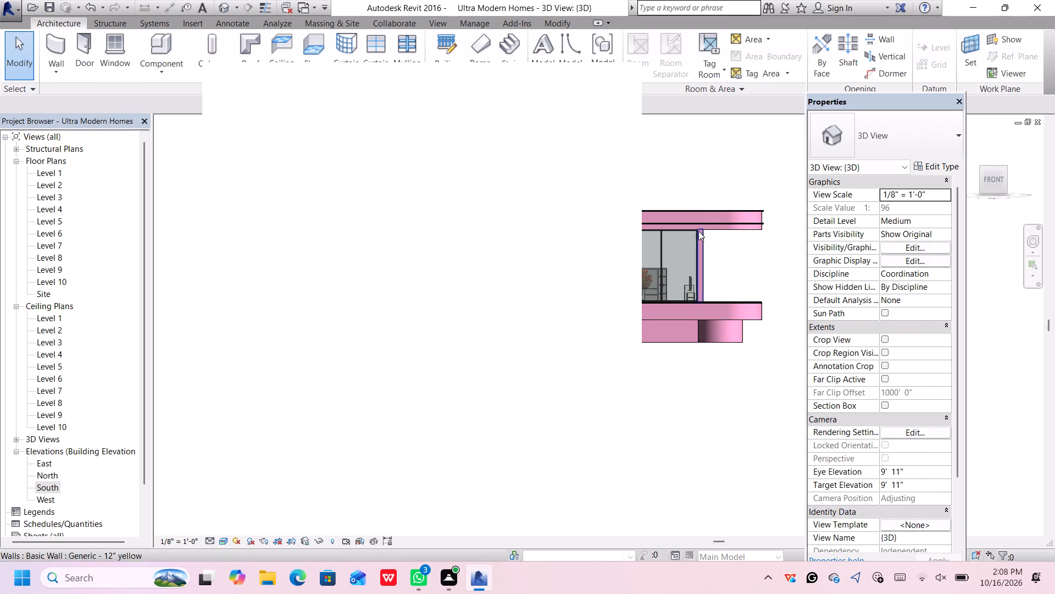
scroll(698, 226, up, 4)
click(614, 78)
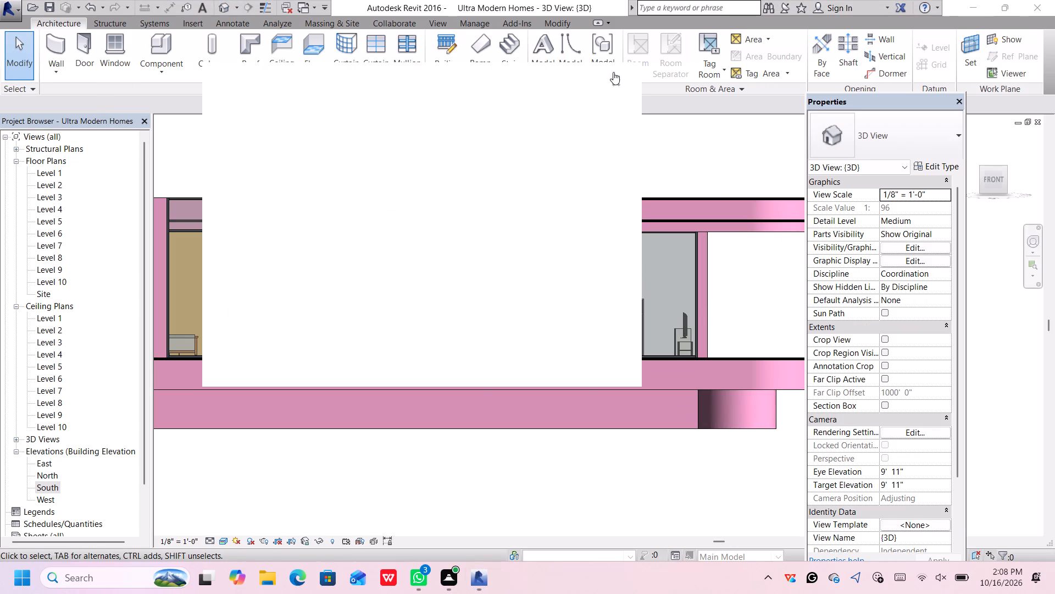
scroll(631, 179, down, 4)
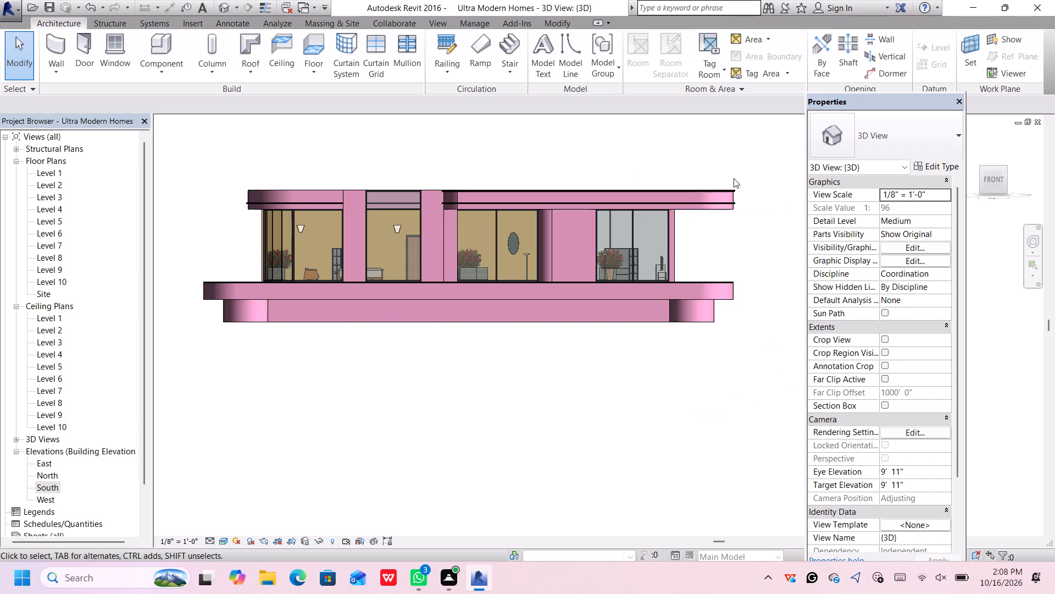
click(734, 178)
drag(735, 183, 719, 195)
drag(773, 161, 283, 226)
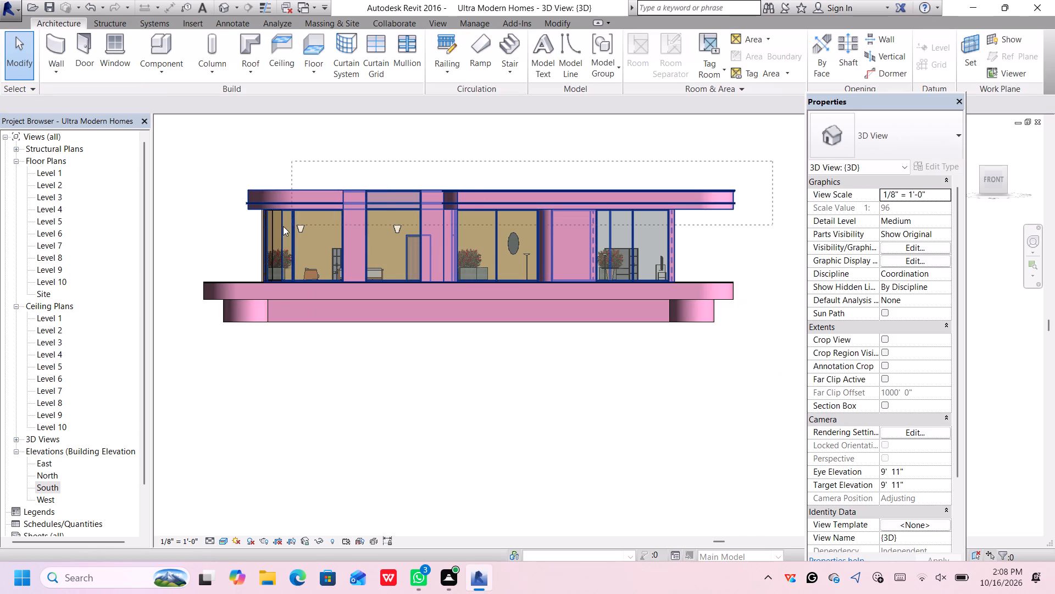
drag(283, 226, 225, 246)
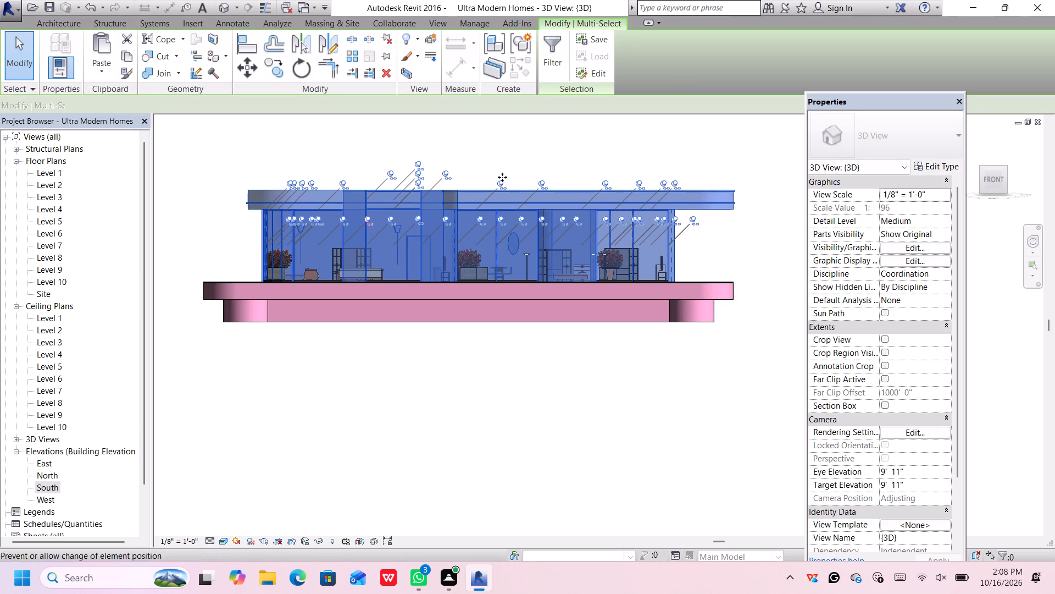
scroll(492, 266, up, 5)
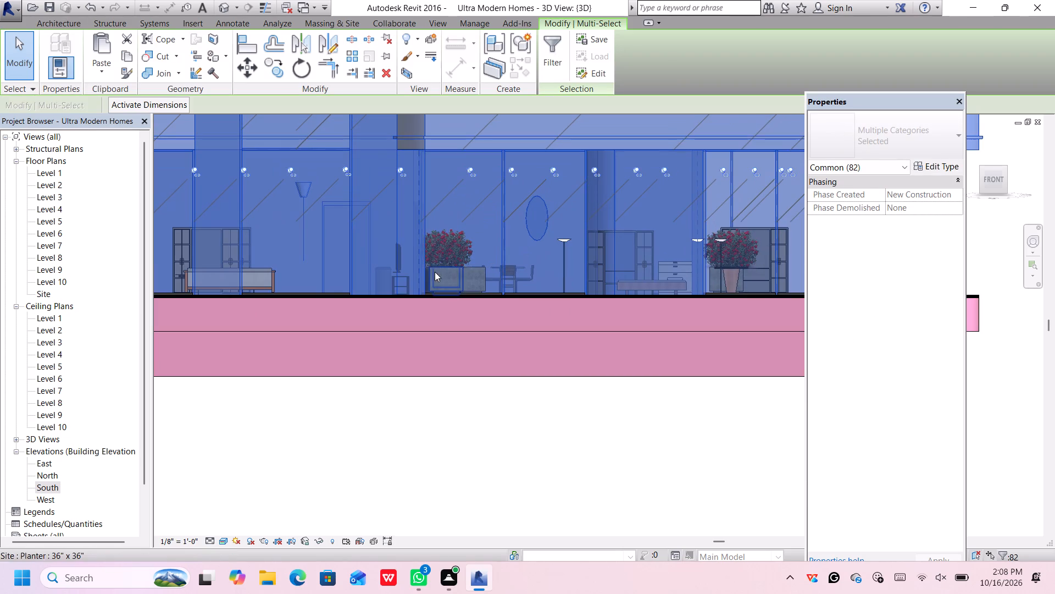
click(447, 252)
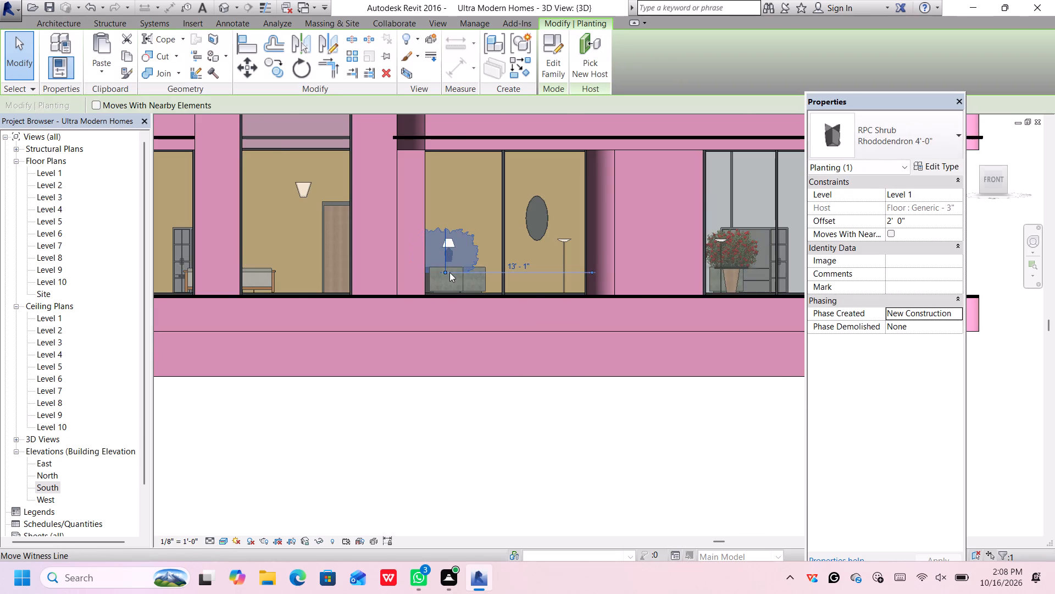
Select everything above the base slab, including furniture and plants, and create a model group from it with the default name.
scroll(449, 271, down, 6)
drag(726, 175, 608, 234)
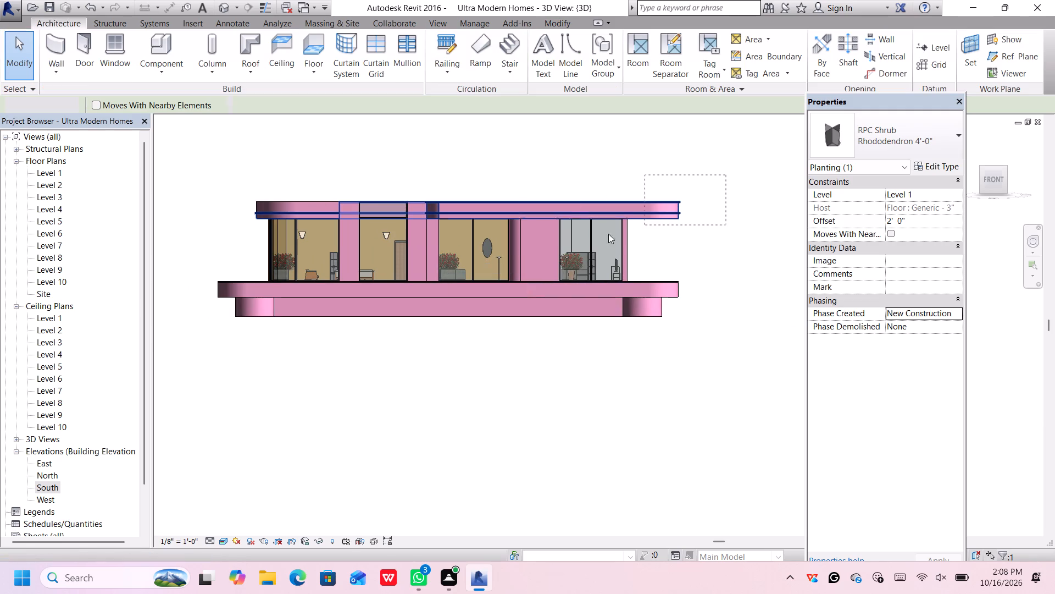
drag(608, 234, 242, 270)
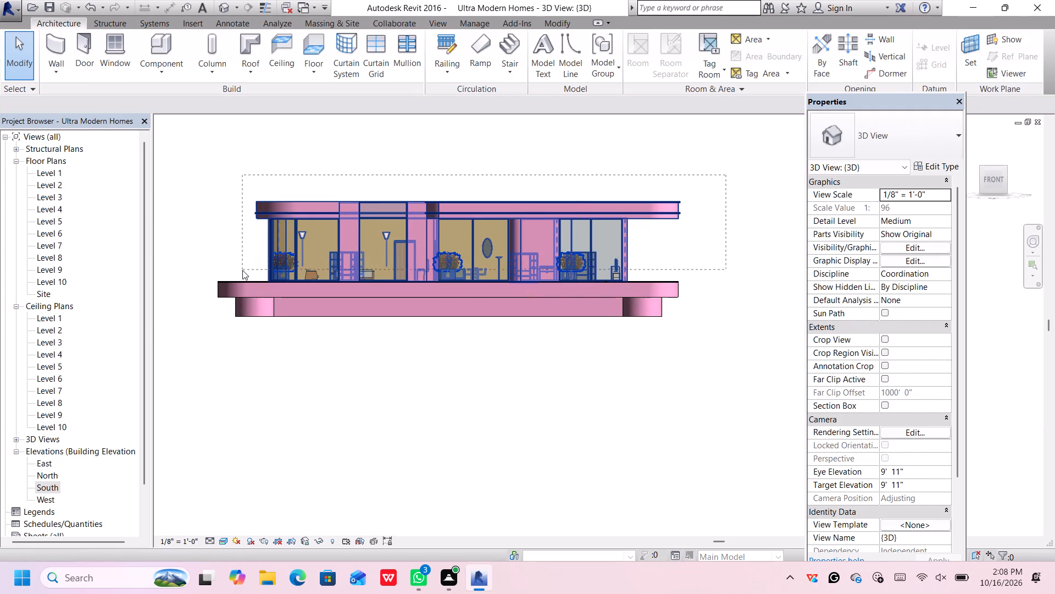
drag(242, 270, 241, 276)
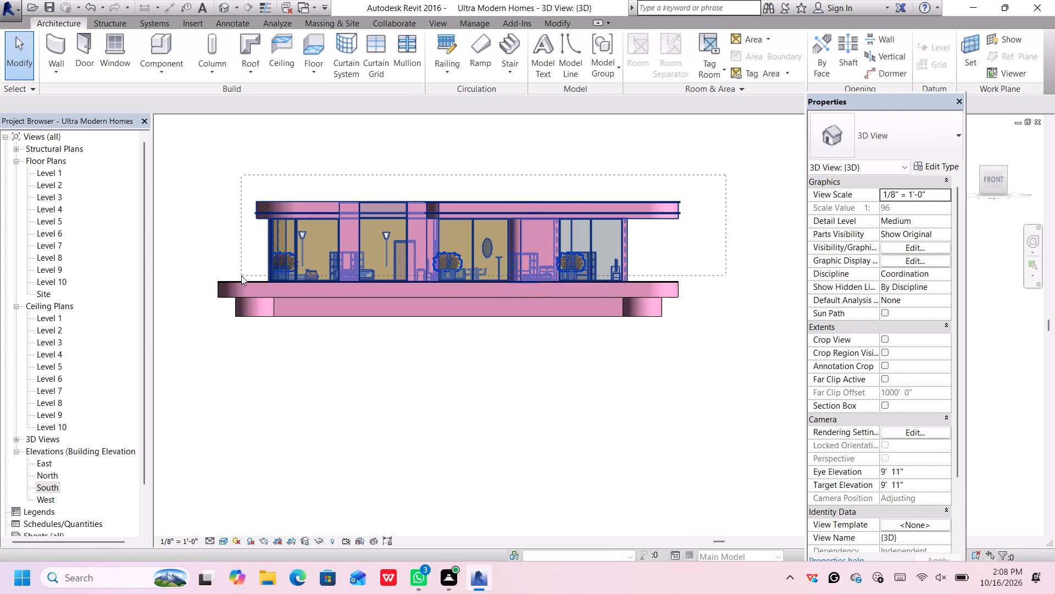
drag(241, 276, 241, 275)
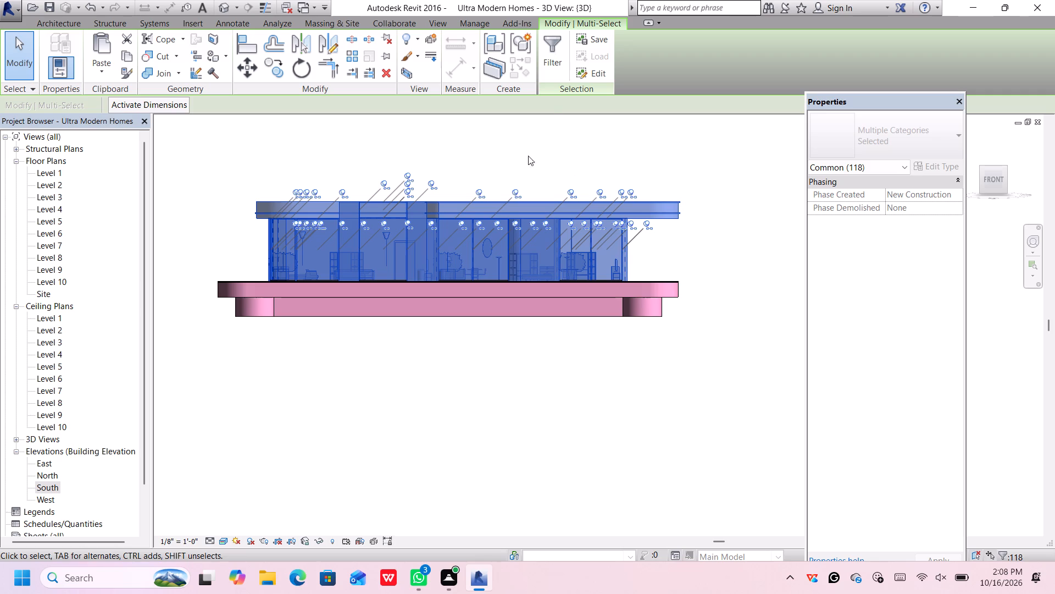
click(524, 42)
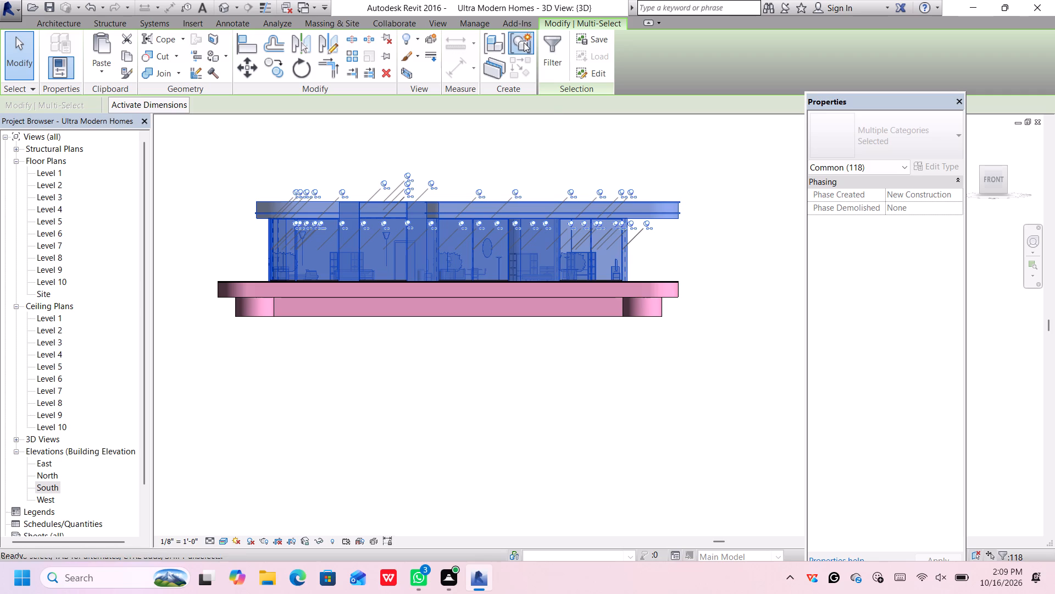
click(477, 317)
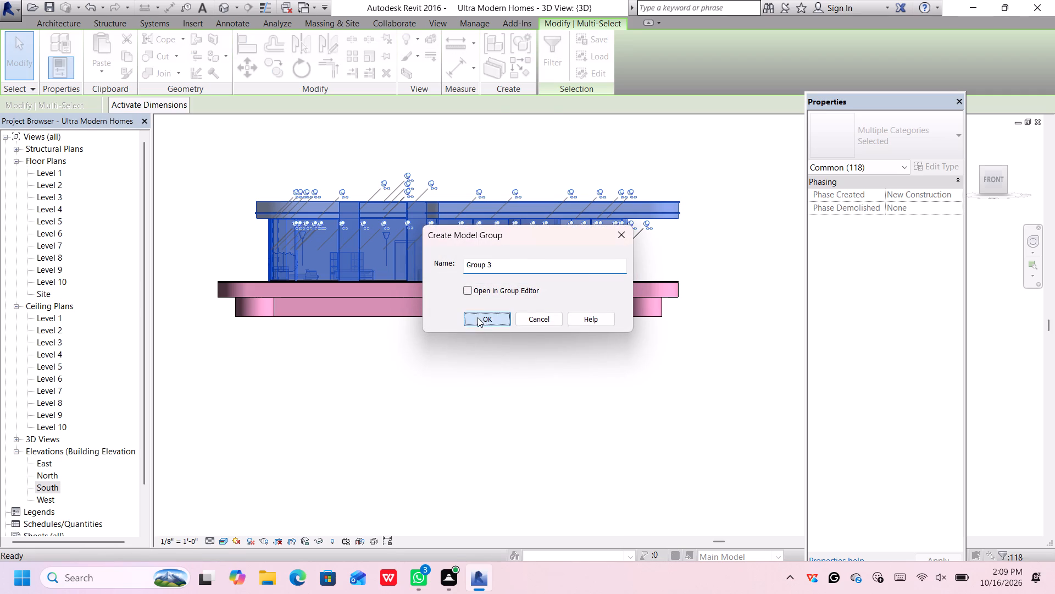
In the South elevation, copy the new storey group and paste it vertically about 22' up, directly above the original.
middle_drag(525, 186, 530, 193)
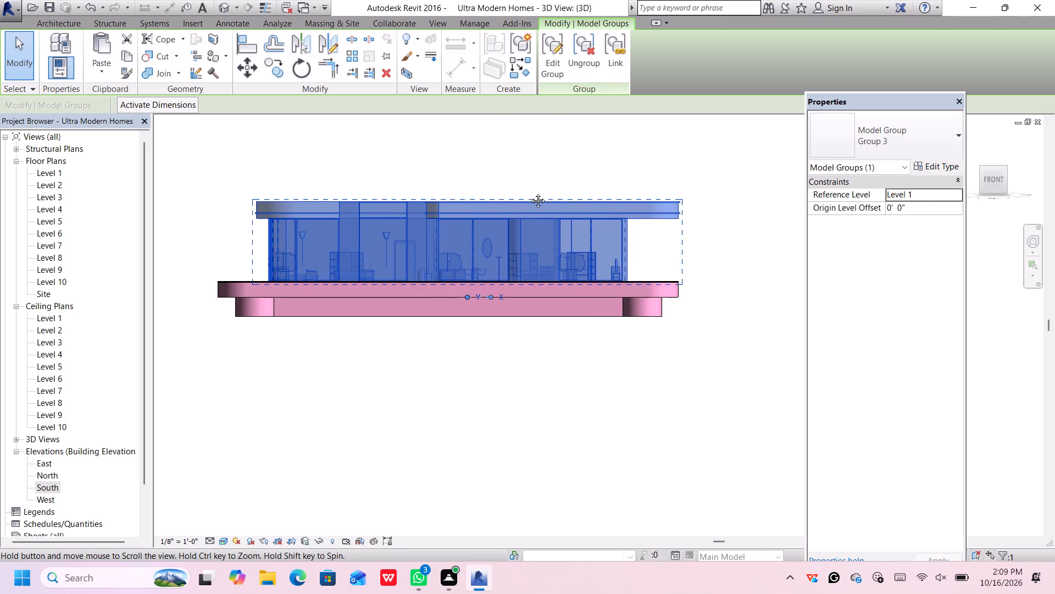
middle_drag(530, 193, 567, 278)
middle_click(567, 278)
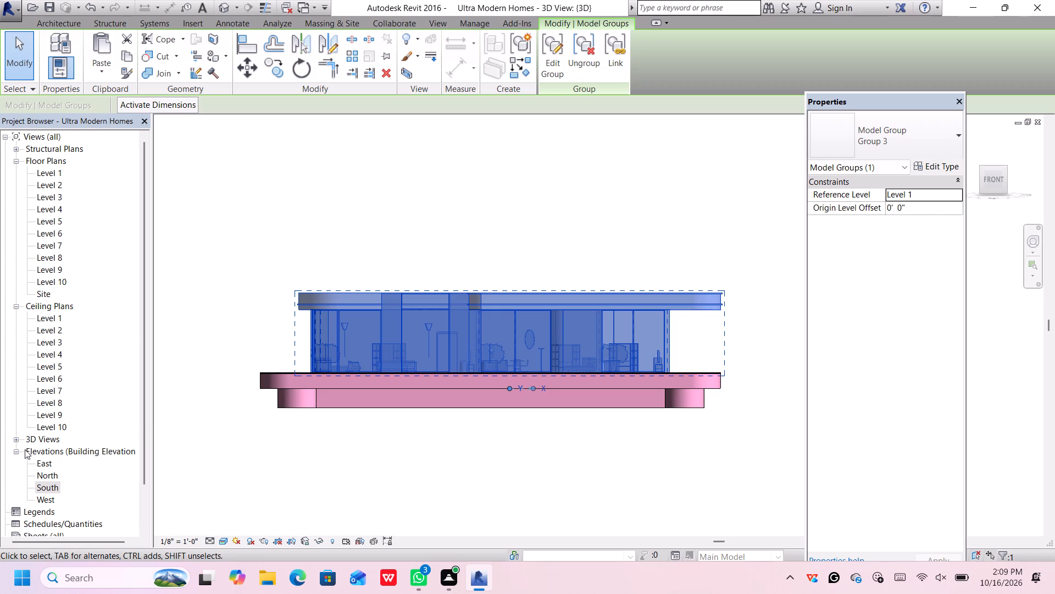
double_click(48, 486)
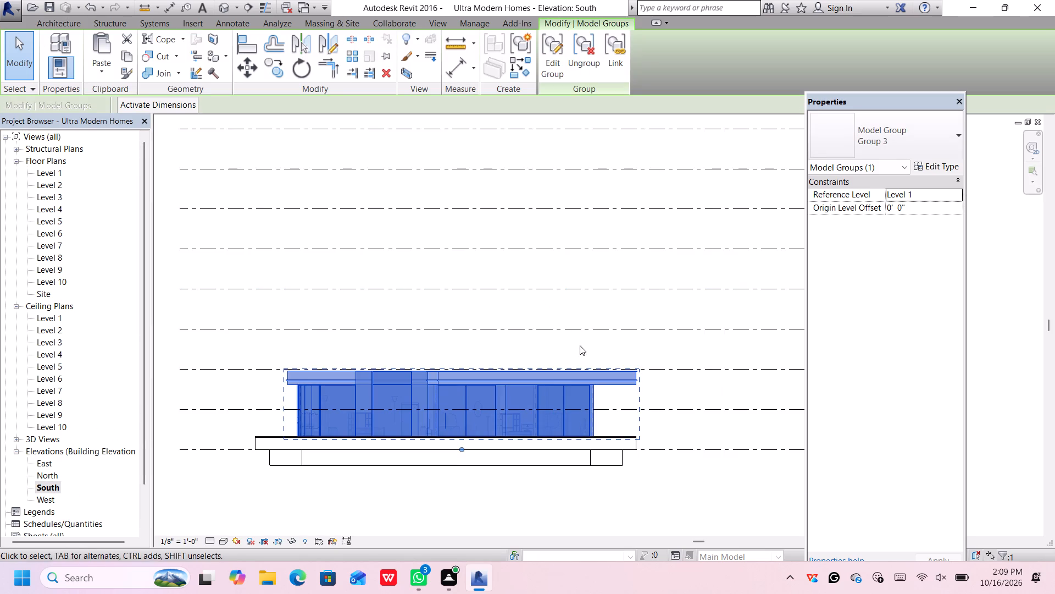
middle_drag(479, 357, 487, 364)
middle_drag(482, 355, 502, 375)
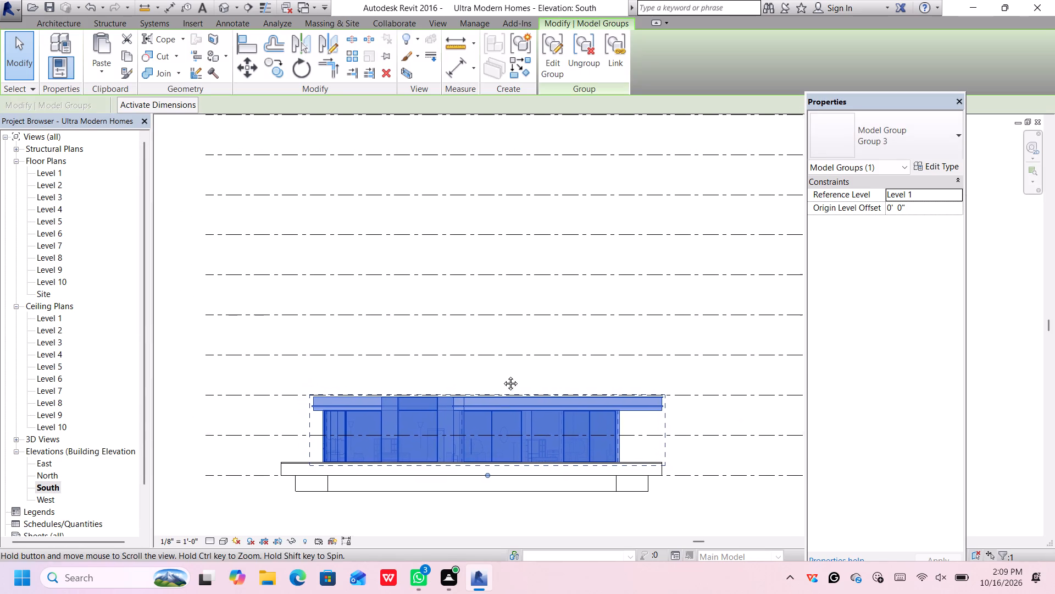
middle_drag(502, 375, 505, 375)
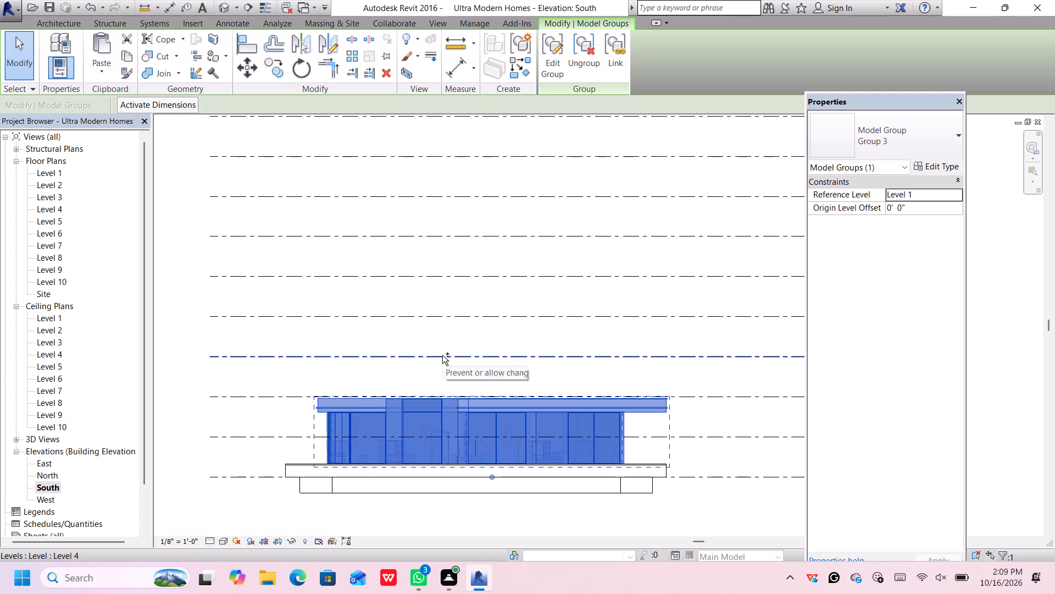
key(ctrl+c)
key(ctrl+v)
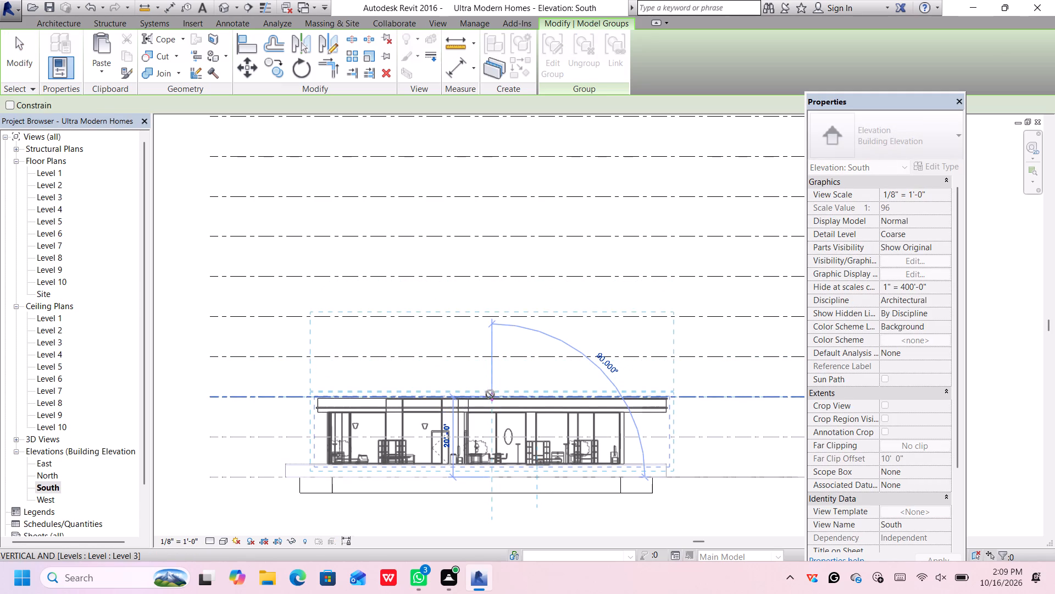
click(492, 389)
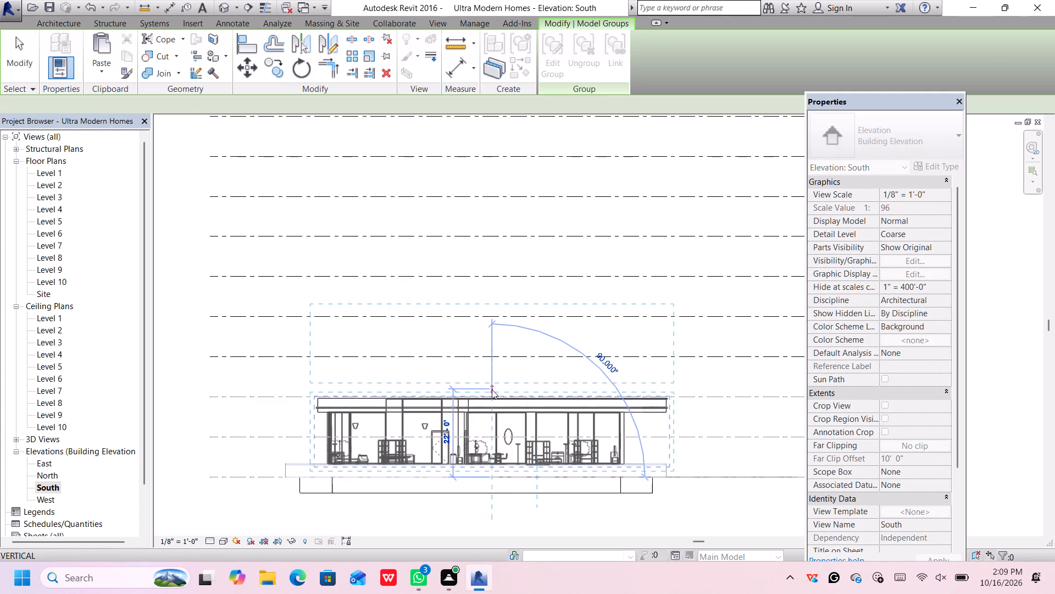
Nudge the pasted storey down until its slab rests on the lower storey's roof.
scroll(491, 382, up, 1)
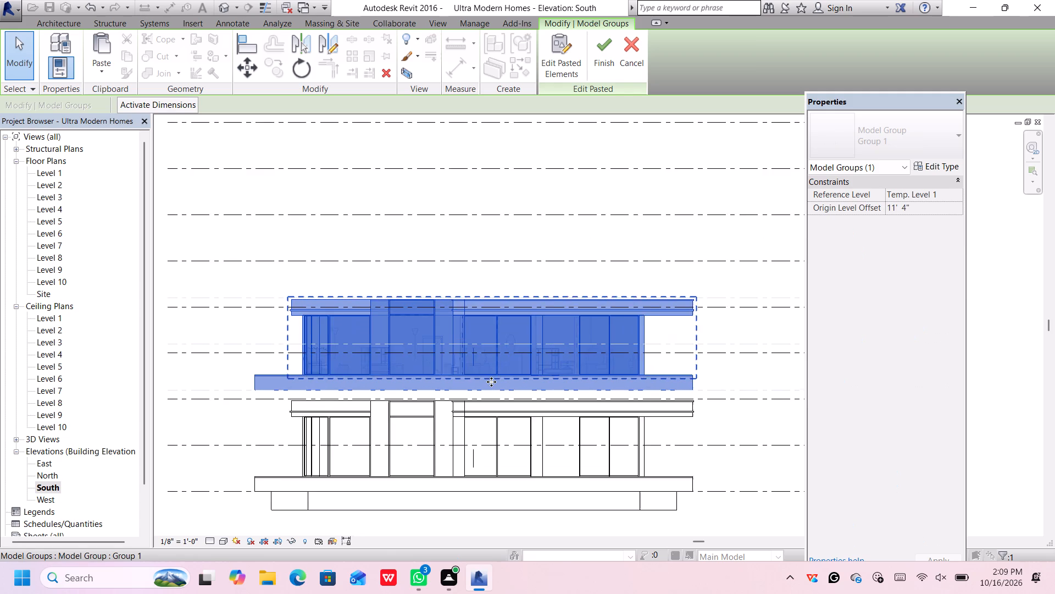
scroll(491, 382, up, 2)
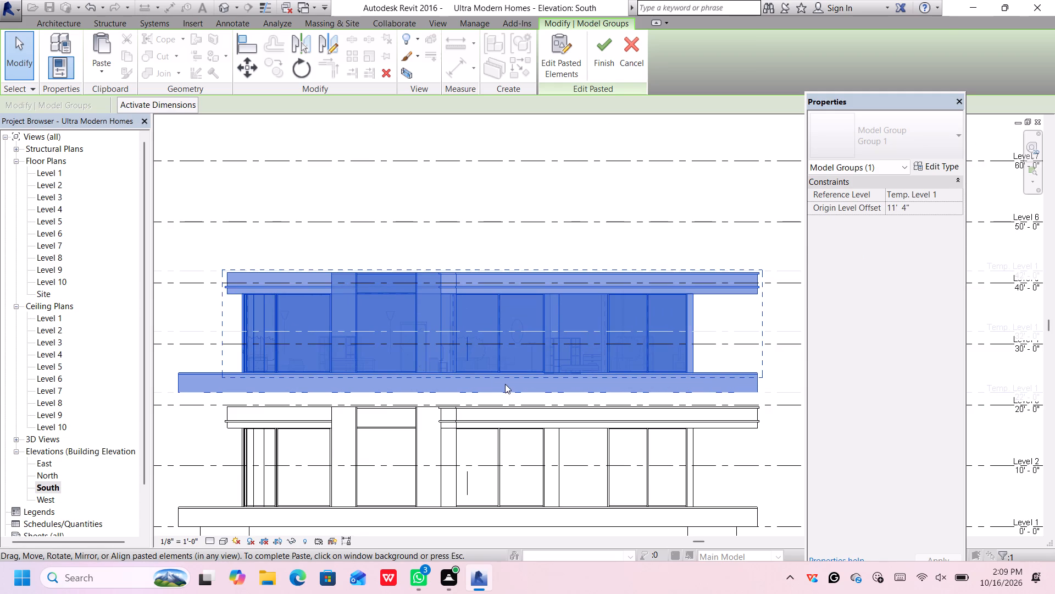
key(Down)
key(Down)
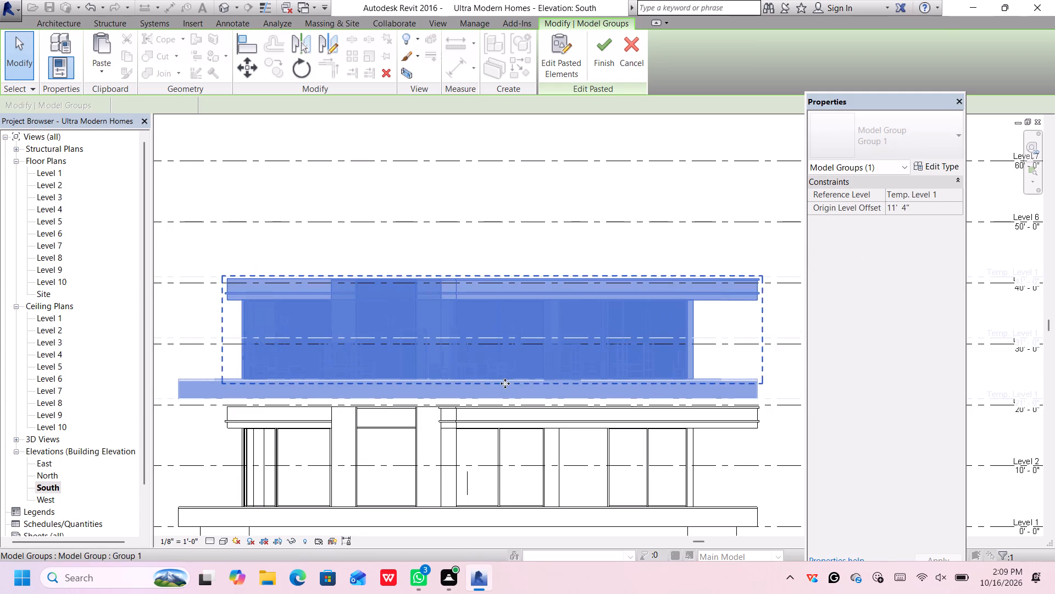
key(Down)
key(Down)
key(Down)
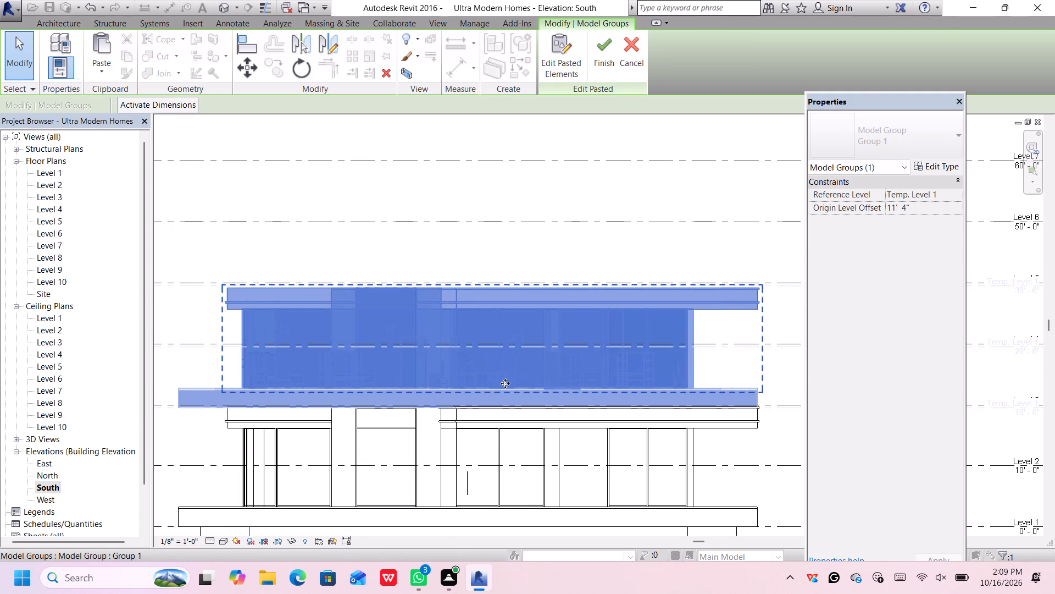
Complete the paste of the upper storey, fixing the group inconsistency by ungrouping the inconsistent groups.
scroll(552, 337, down, 5)
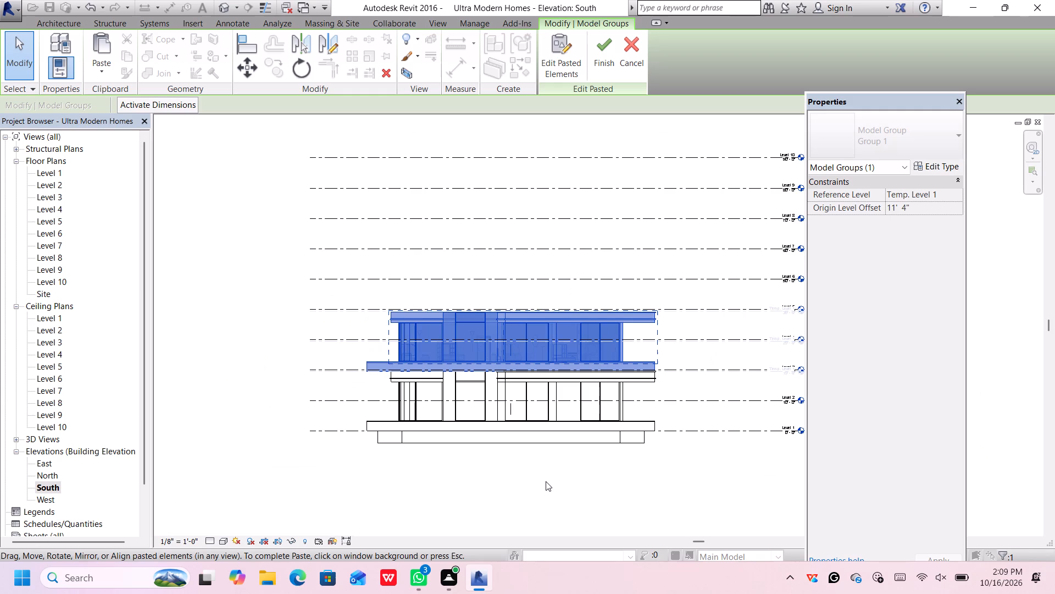
click(546, 481)
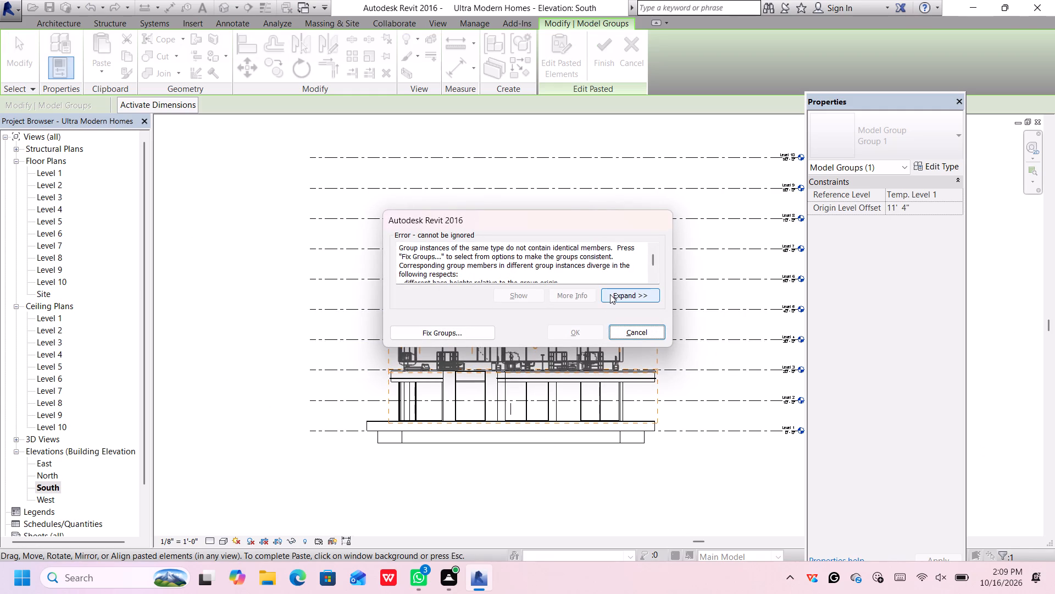
click(435, 333)
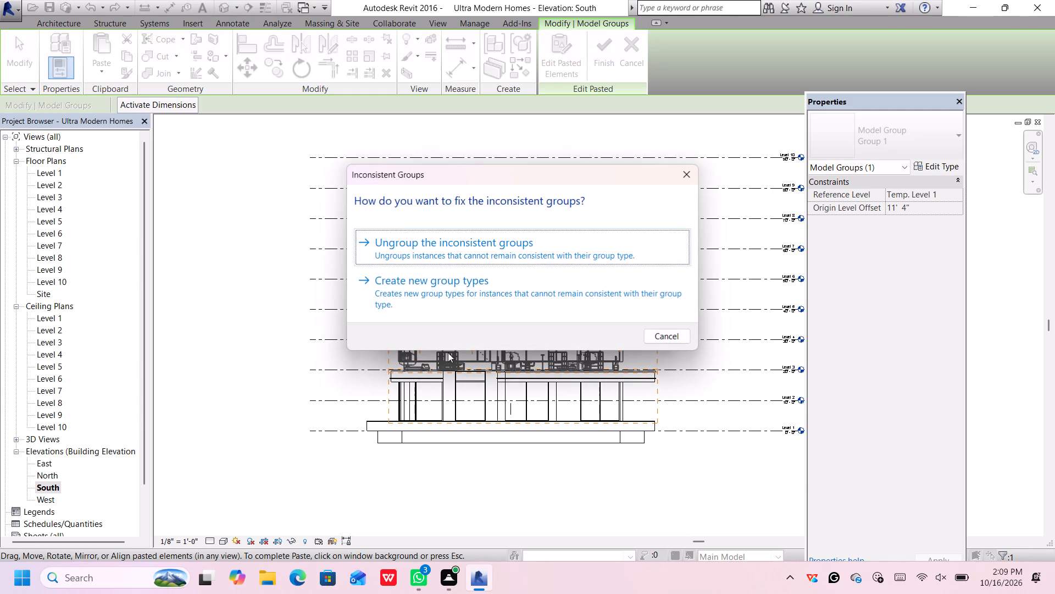
click(580, 243)
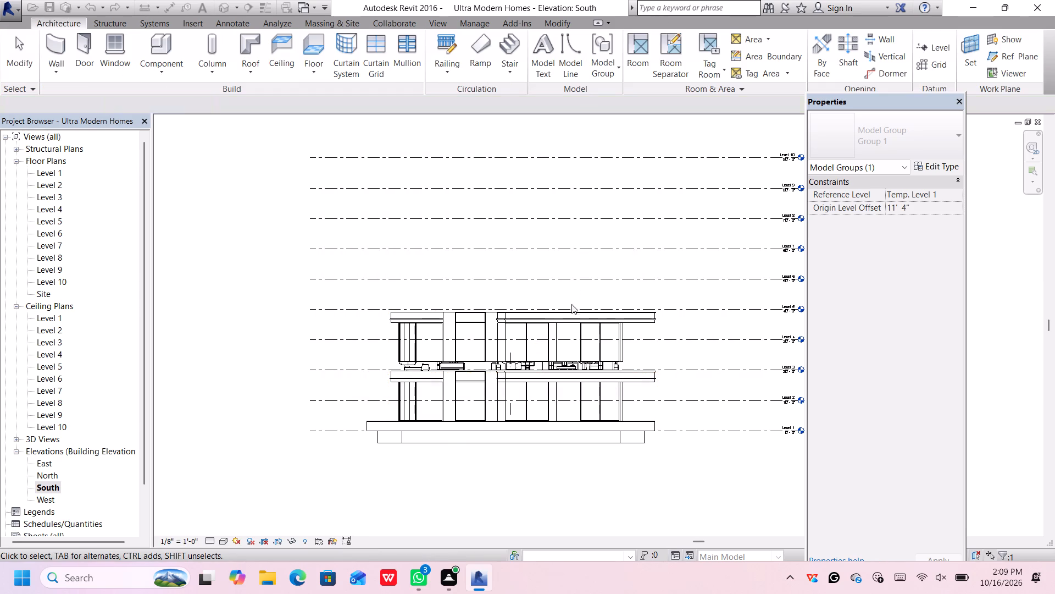
scroll(488, 364, up, 4)
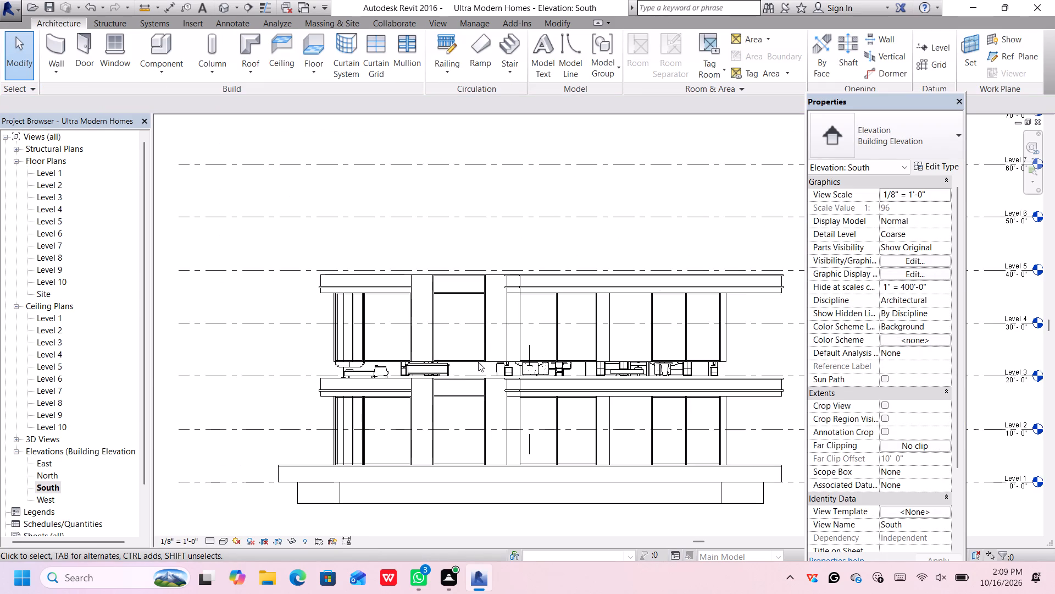
Check how the upper storey sits on the lower one in the South elevation and undo its paste.
scroll(478, 362, up, 1)
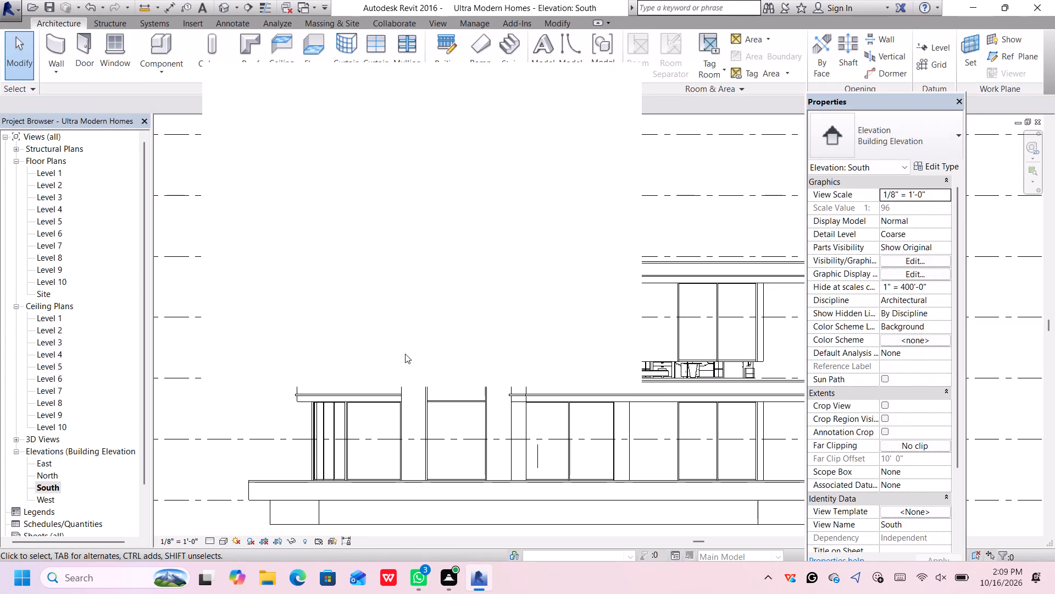
click(616, 79)
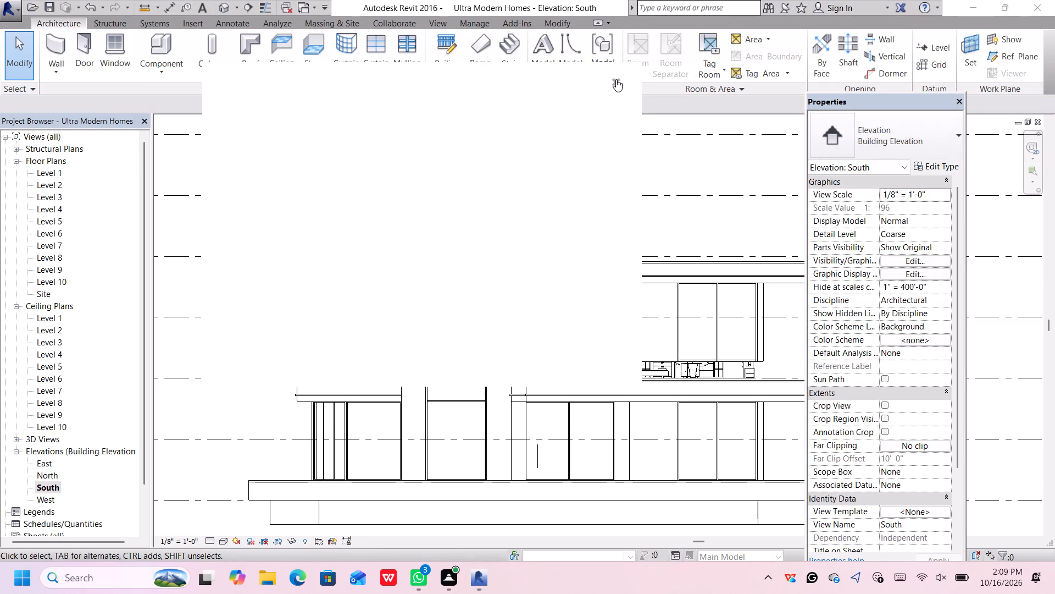
scroll(371, 394, down, 3)
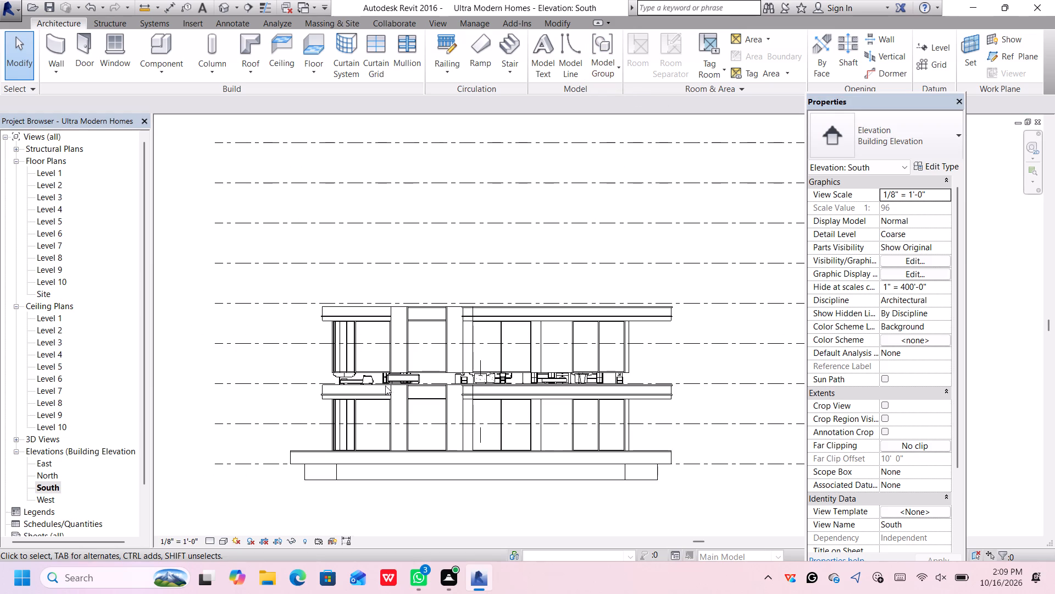
scroll(658, 361, up, 3)
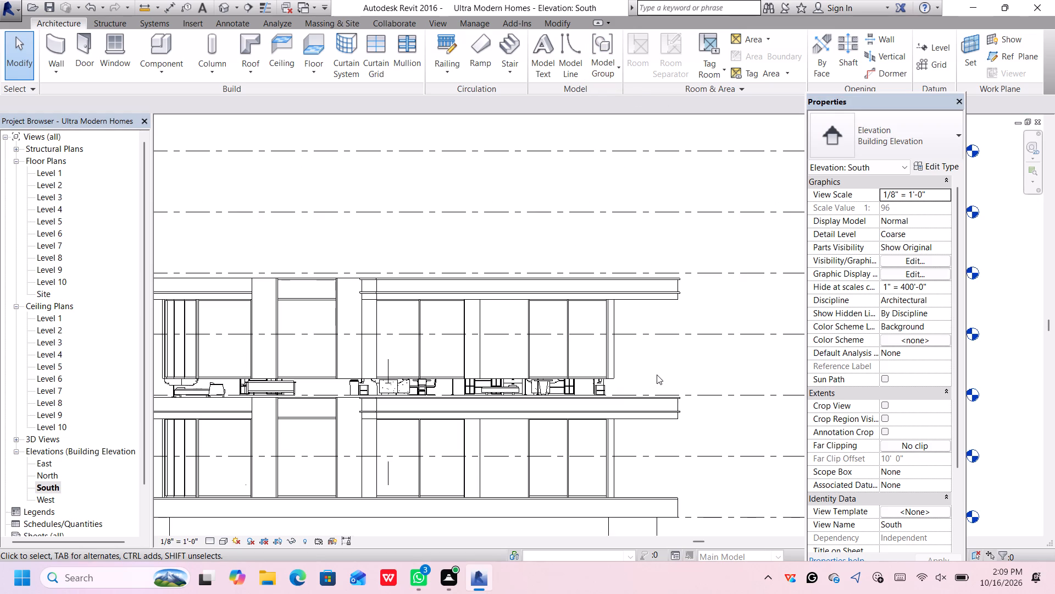
scroll(659, 375, down, 2)
middle_drag(642, 361, 656, 359)
scroll(656, 365, up, 1)
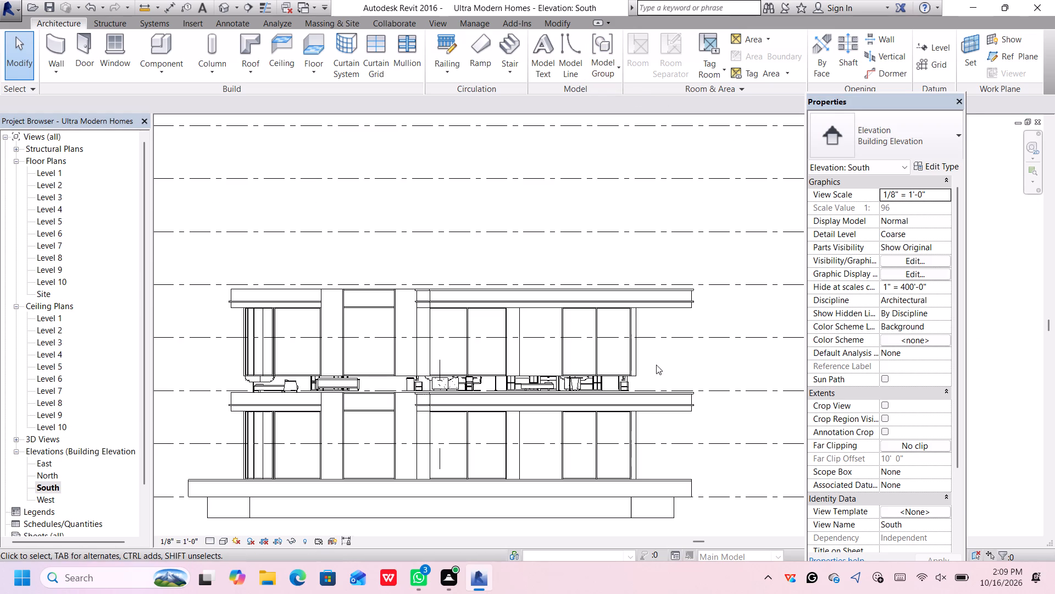
middle_click(693, 414)
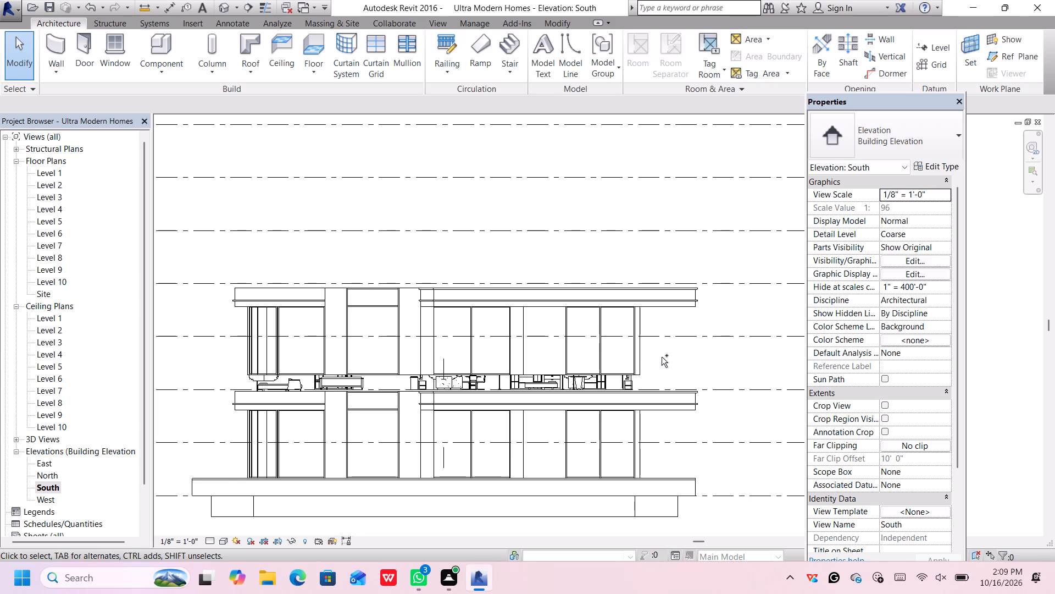
key(ctrl+z)
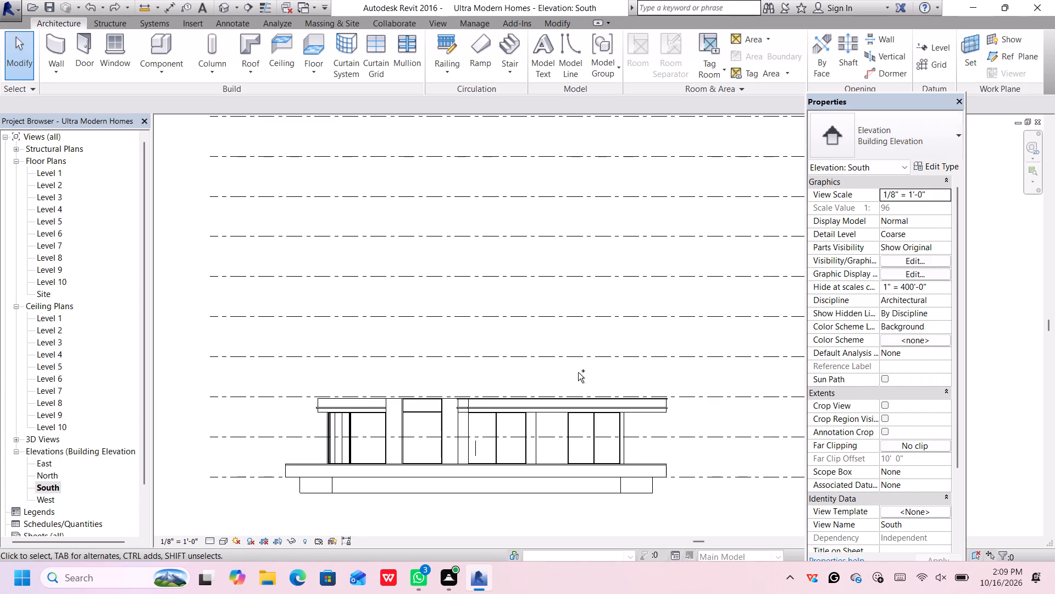
Paste the storey group again about 25' vertically above the original and finish, ungrouping the inconsistent groups.
key(ctrl+v)
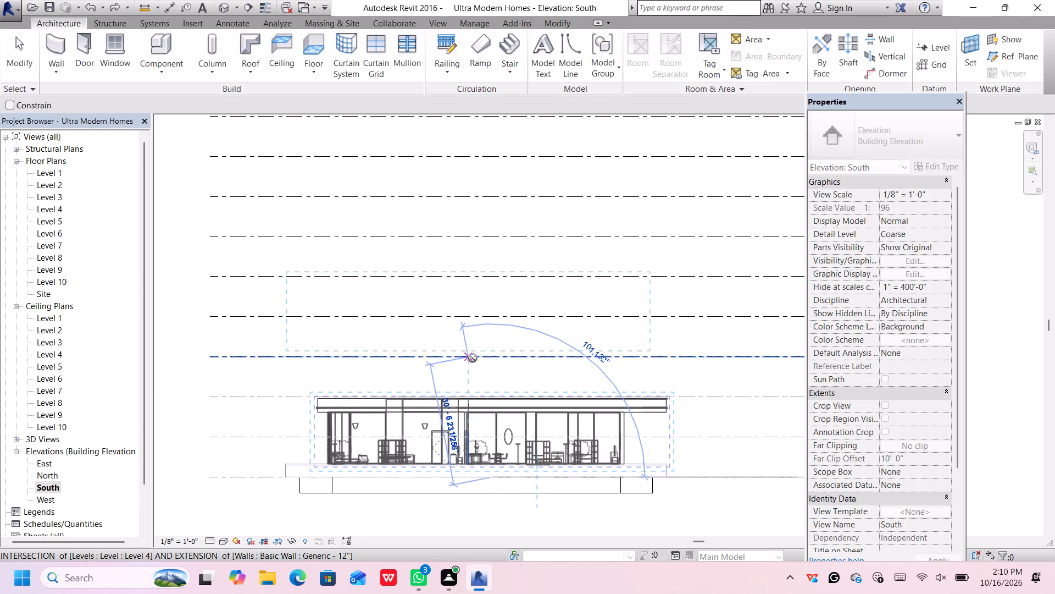
click(493, 377)
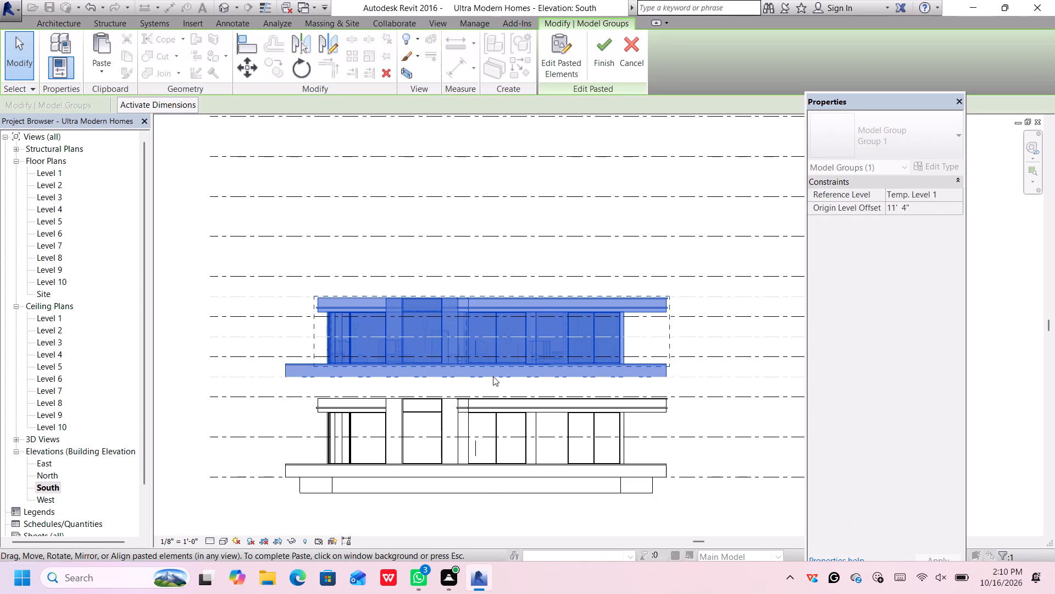
scroll(524, 328, up, 1)
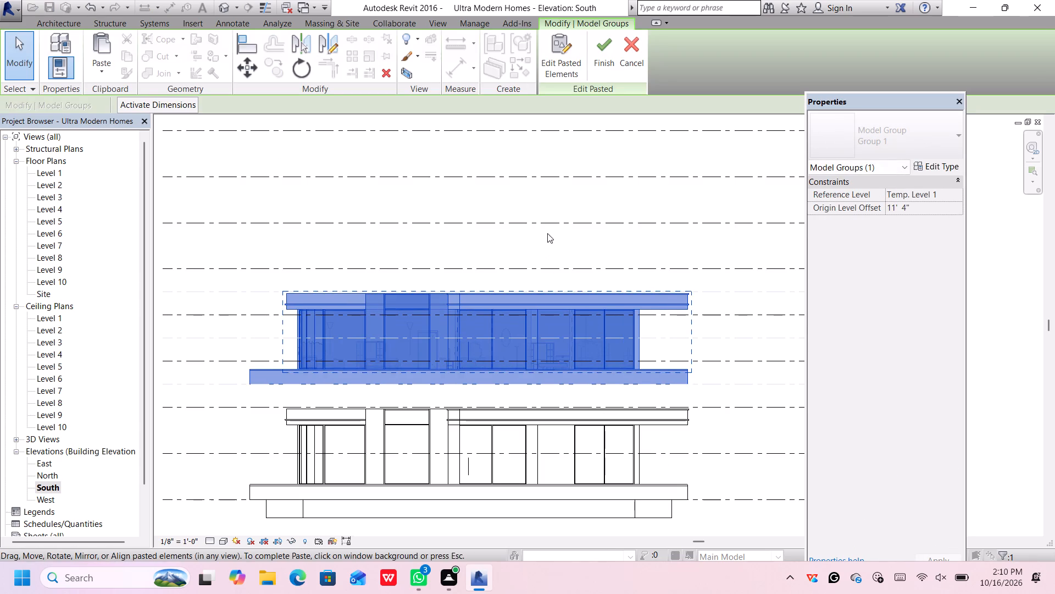
click(604, 59)
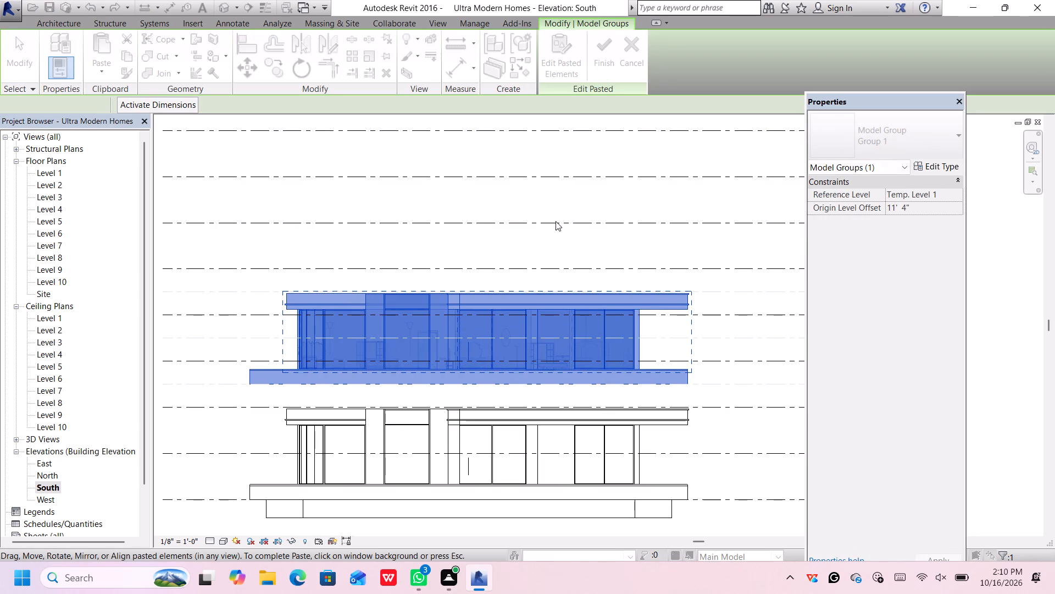
click(459, 330)
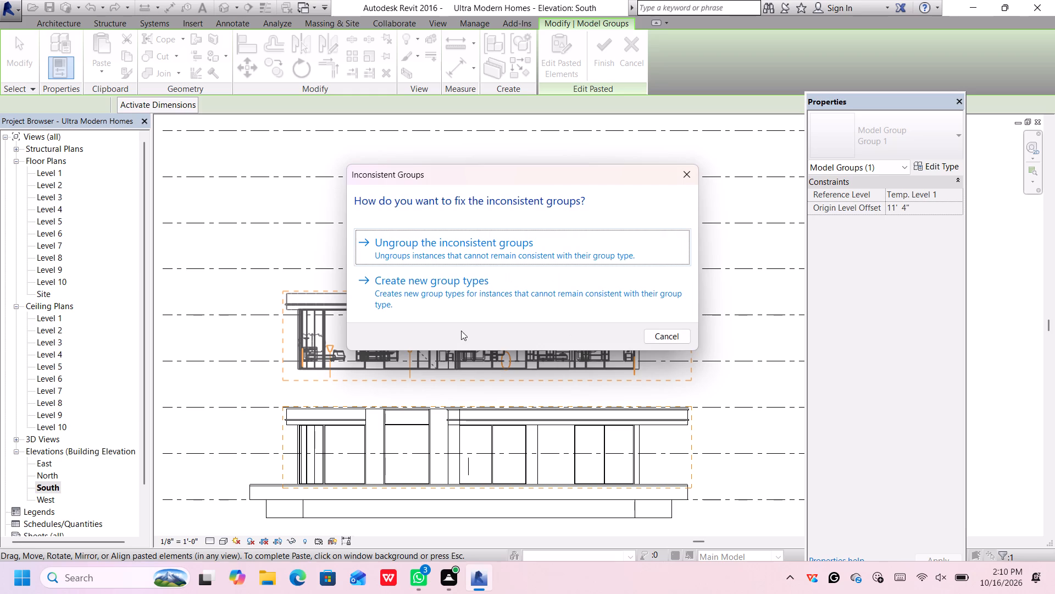
click(567, 249)
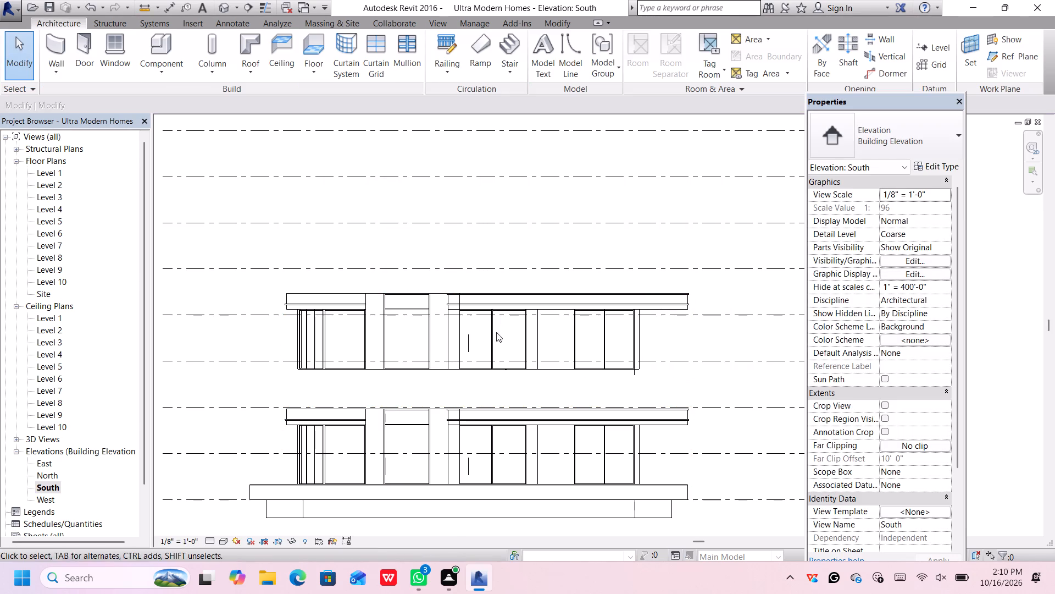
Select the pasted upper storey and create a new model group from it with the default name.
scroll(477, 368, up, 2)
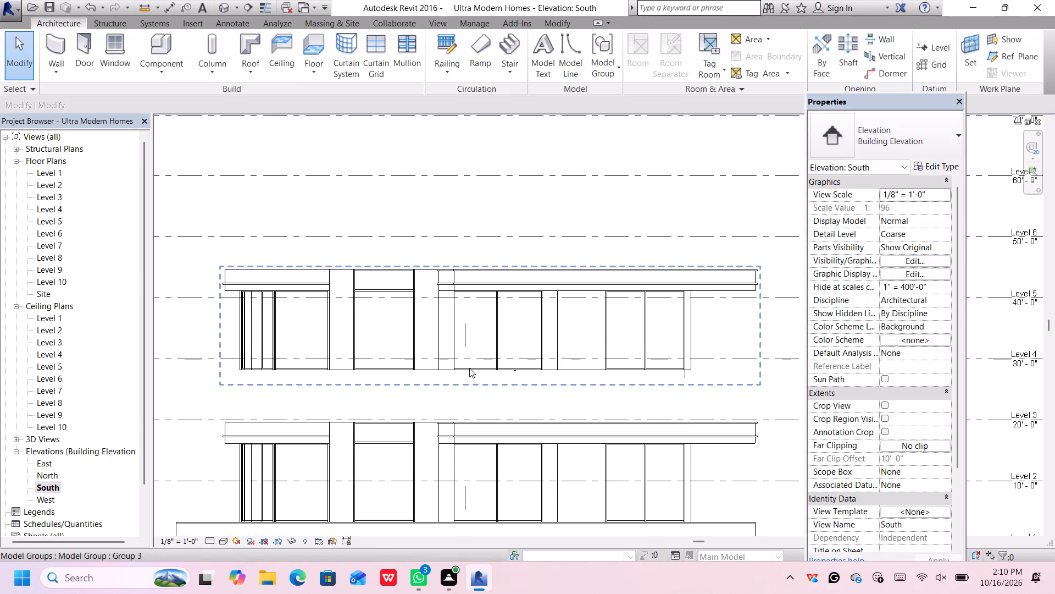
scroll(457, 369, down, 3)
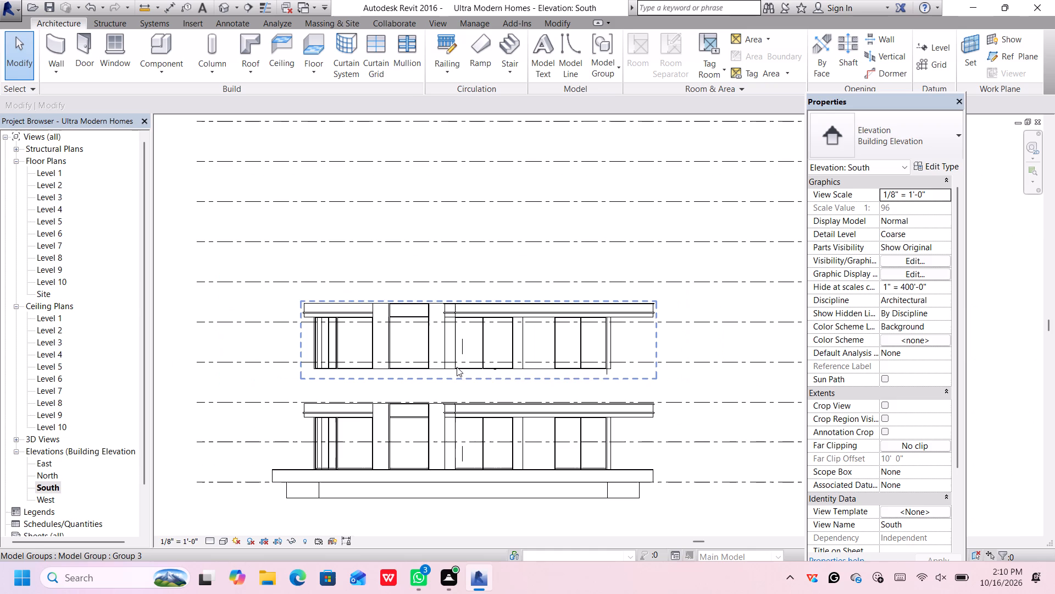
scroll(459, 361, up, 3)
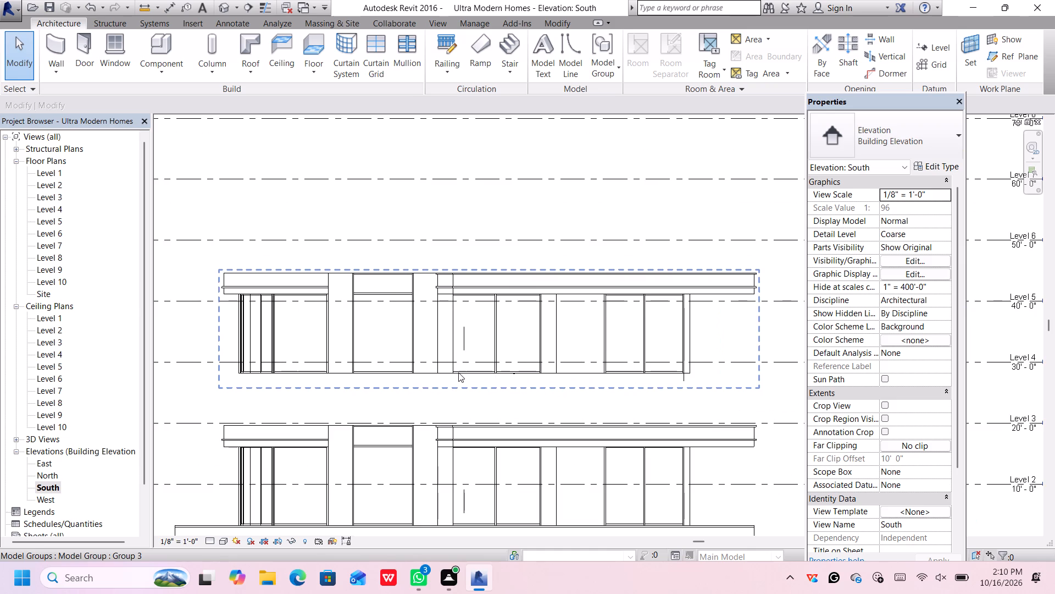
key(Down)
key(Down)
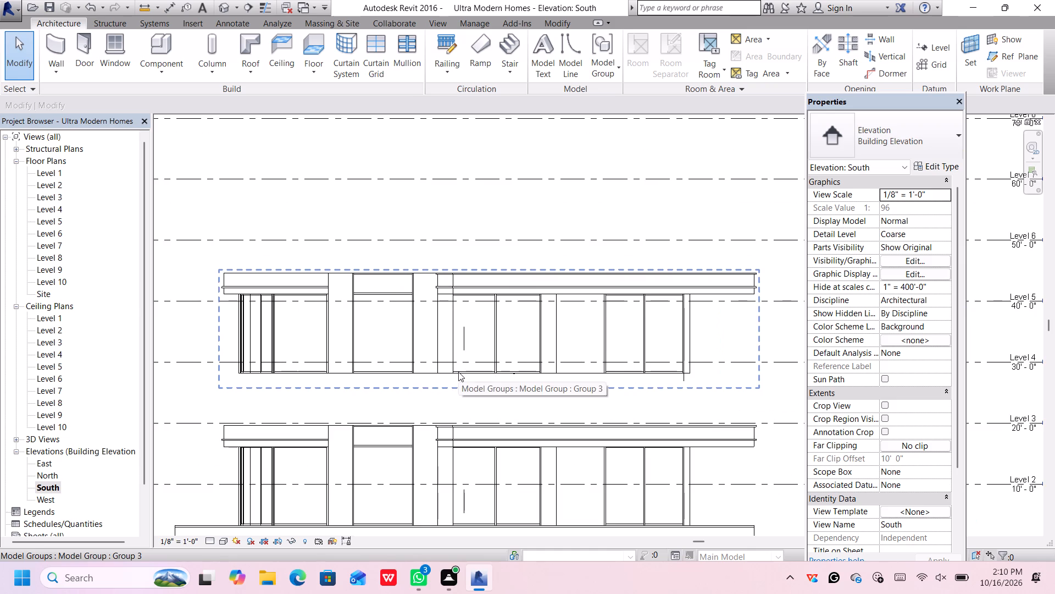
scroll(467, 356, down, 2)
scroll(473, 334, up, 2)
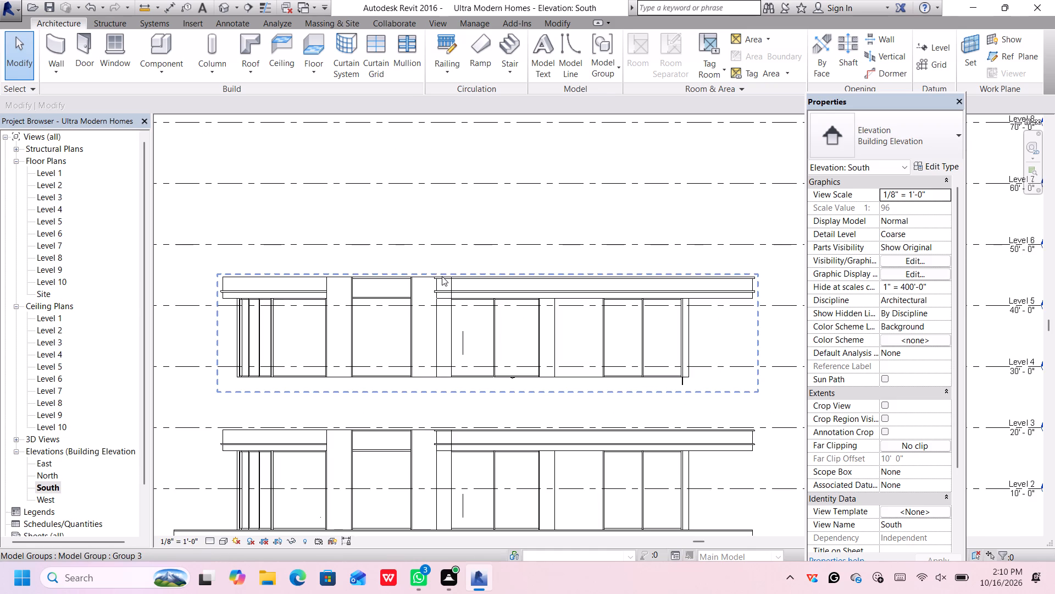
click(442, 276)
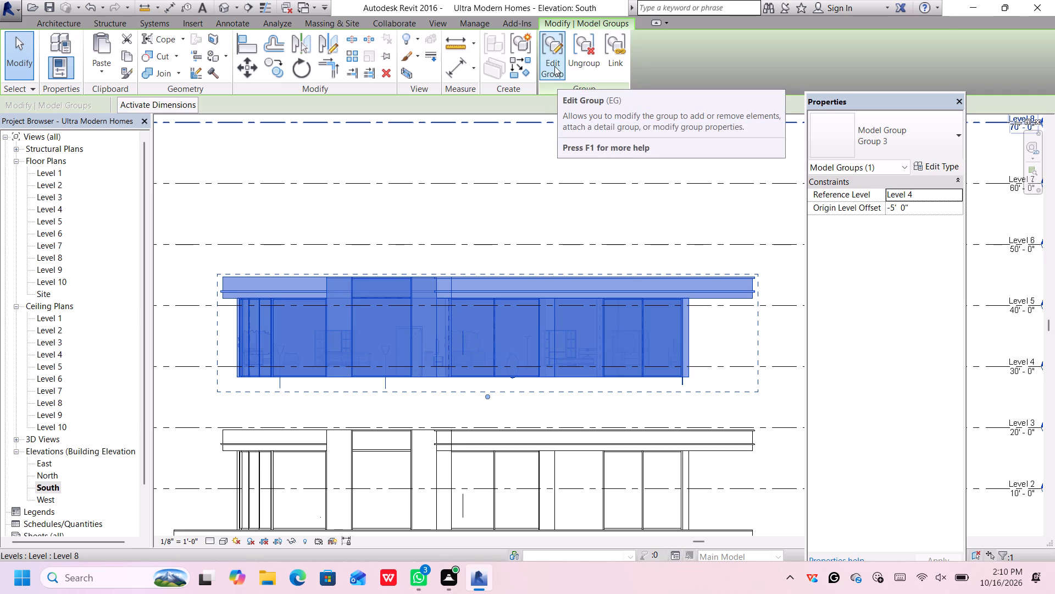
click(522, 34)
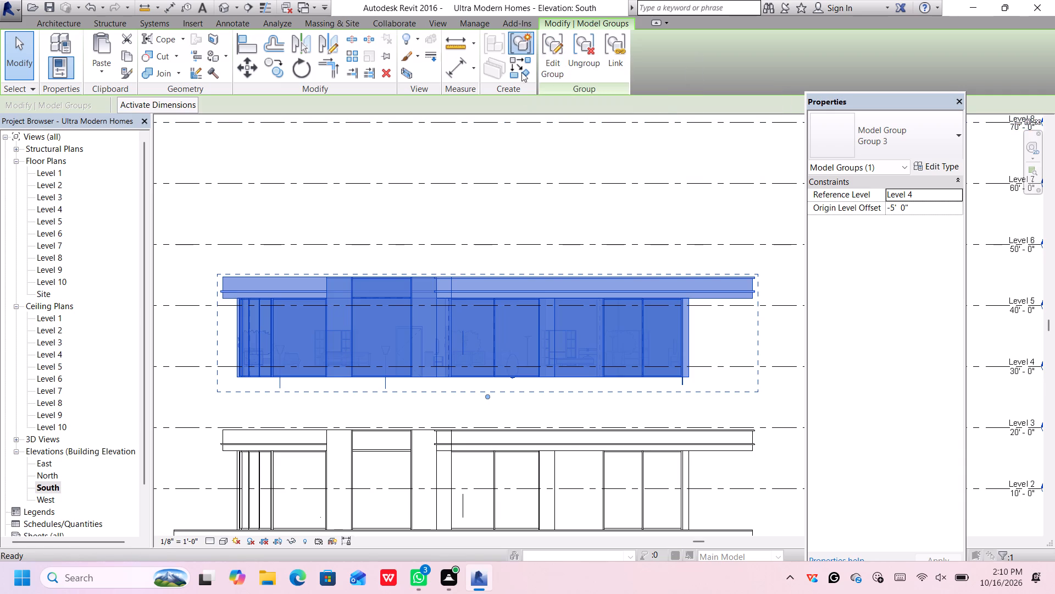
click(497, 317)
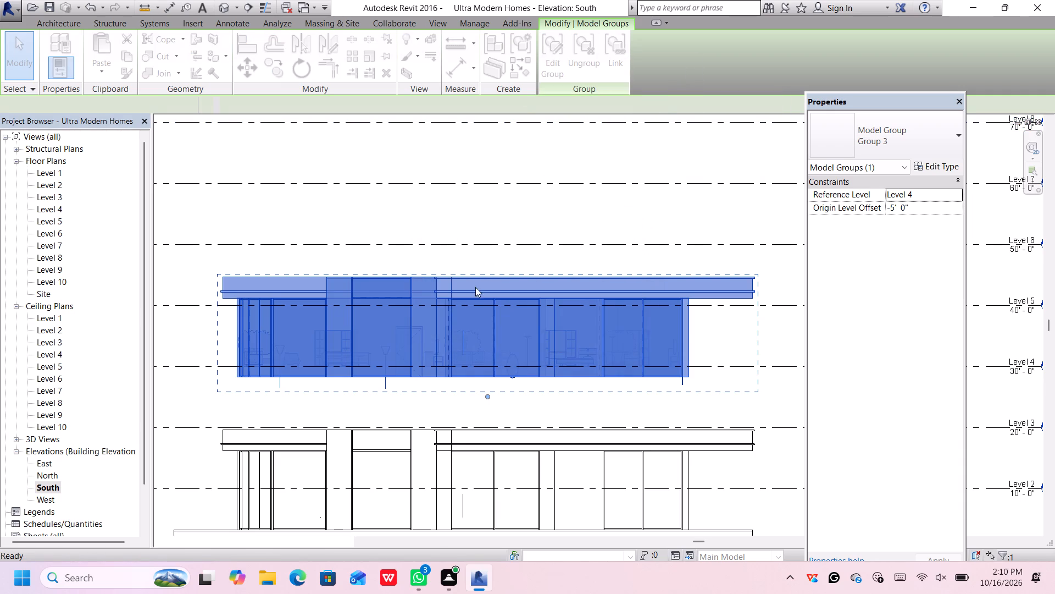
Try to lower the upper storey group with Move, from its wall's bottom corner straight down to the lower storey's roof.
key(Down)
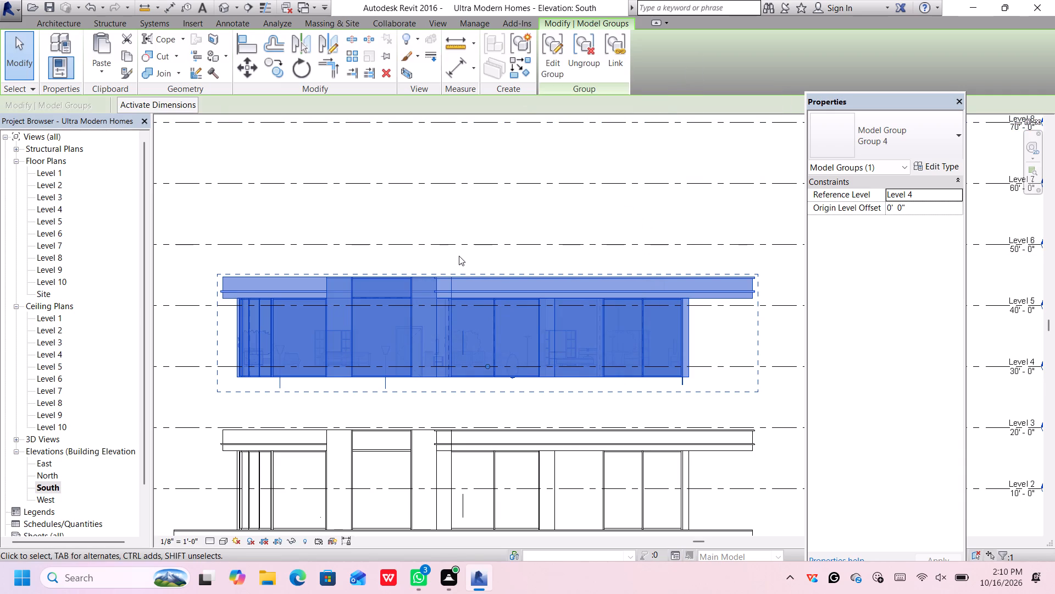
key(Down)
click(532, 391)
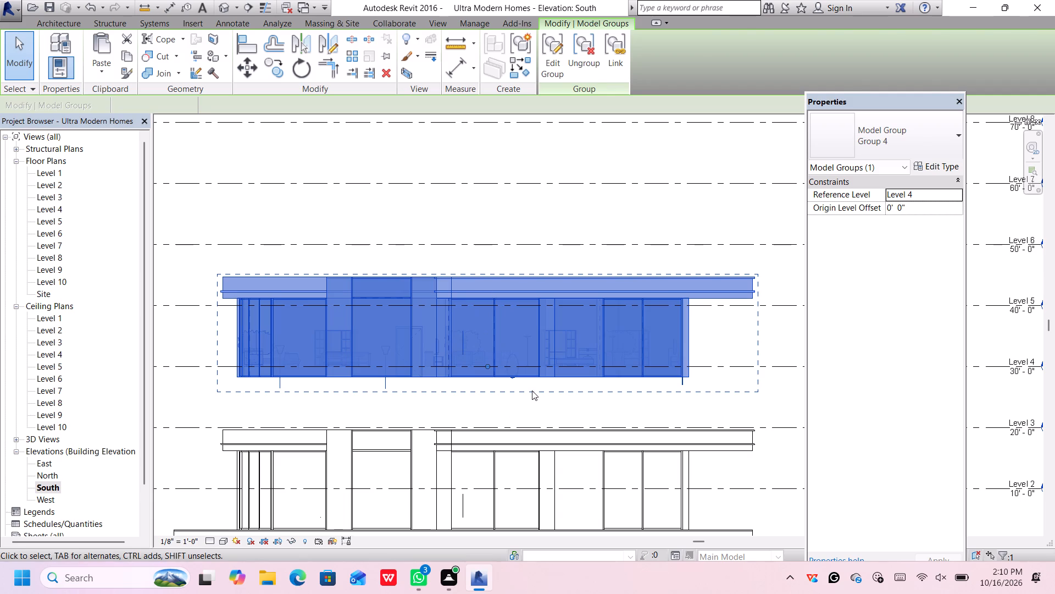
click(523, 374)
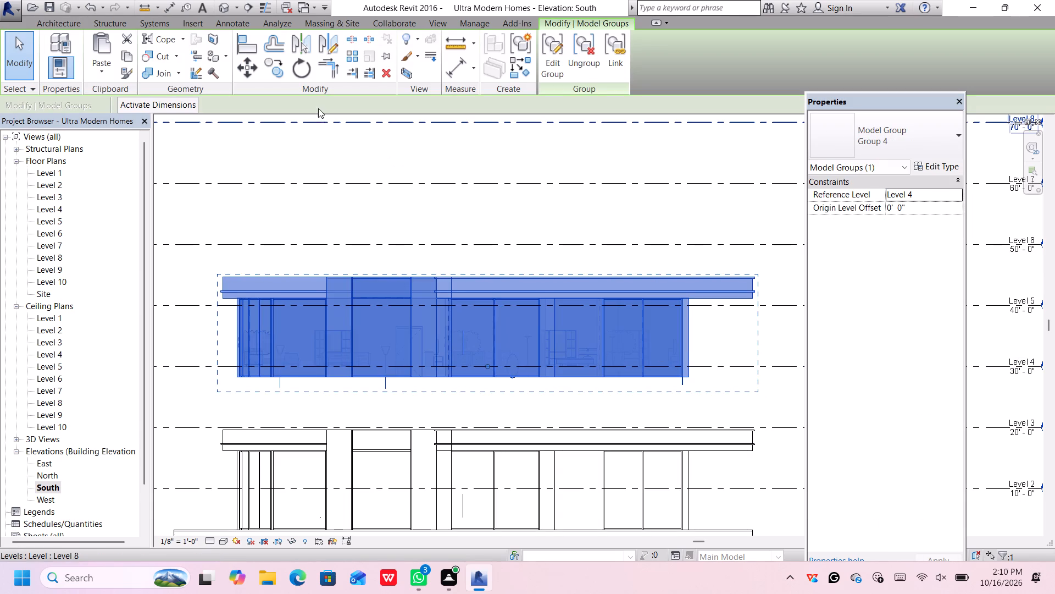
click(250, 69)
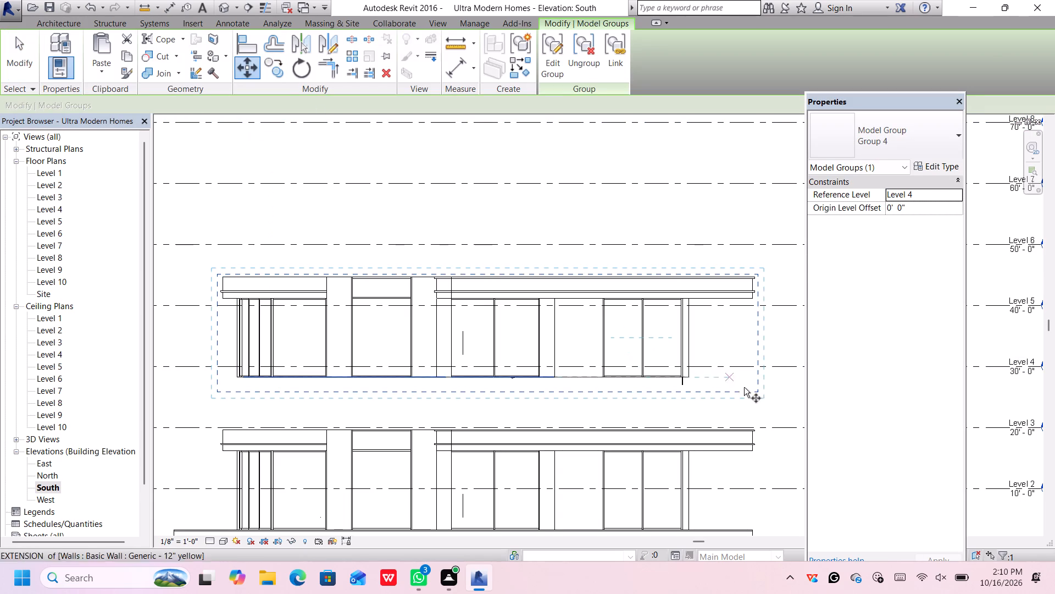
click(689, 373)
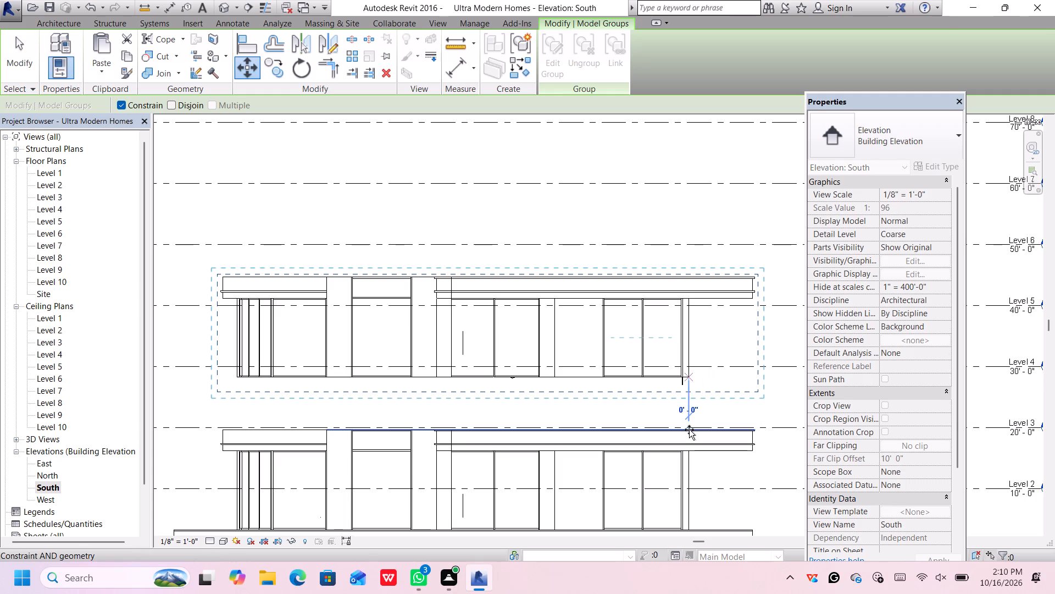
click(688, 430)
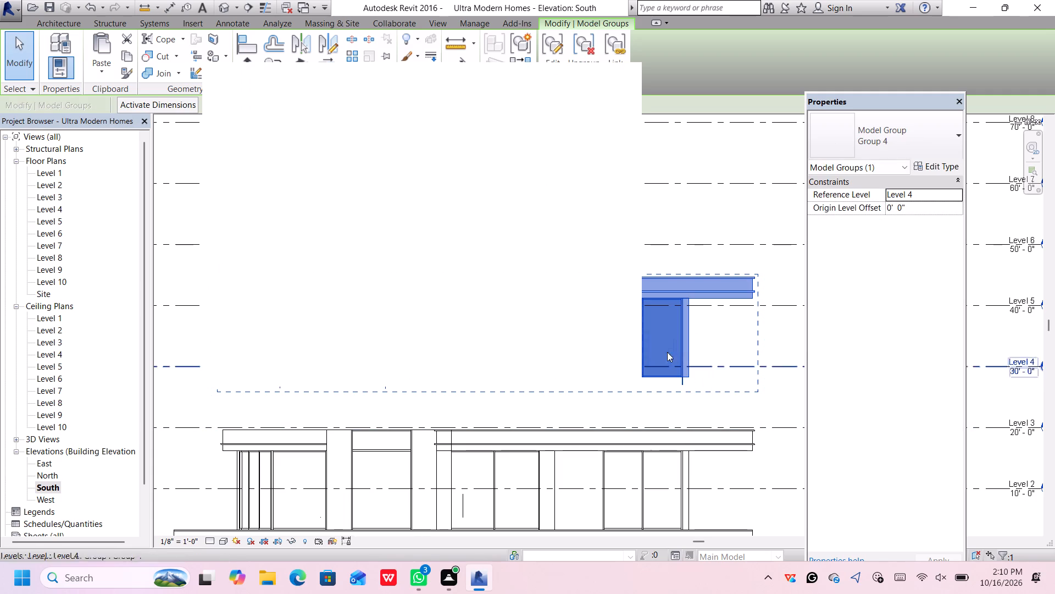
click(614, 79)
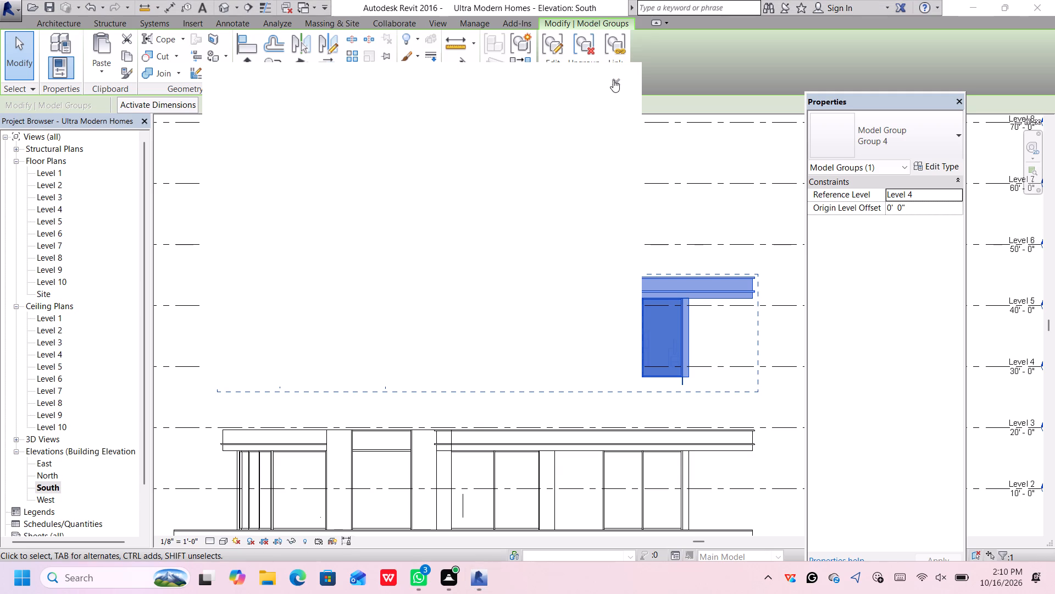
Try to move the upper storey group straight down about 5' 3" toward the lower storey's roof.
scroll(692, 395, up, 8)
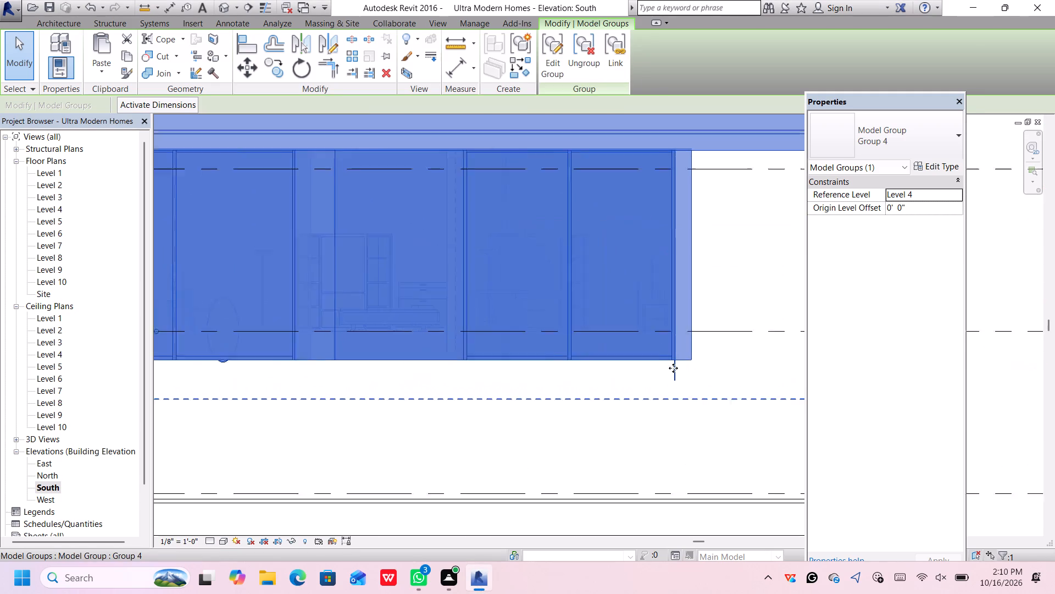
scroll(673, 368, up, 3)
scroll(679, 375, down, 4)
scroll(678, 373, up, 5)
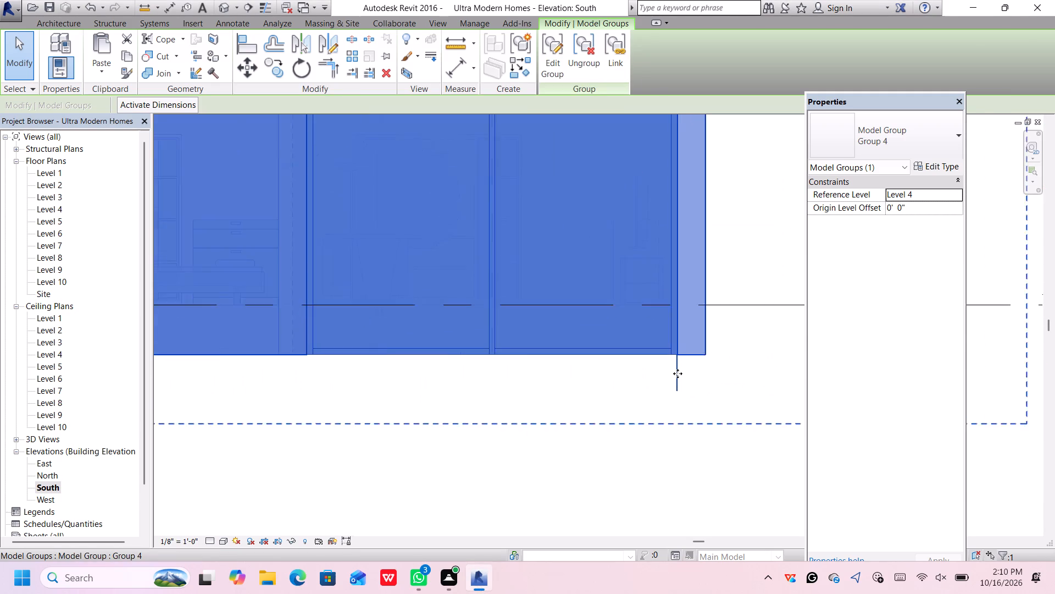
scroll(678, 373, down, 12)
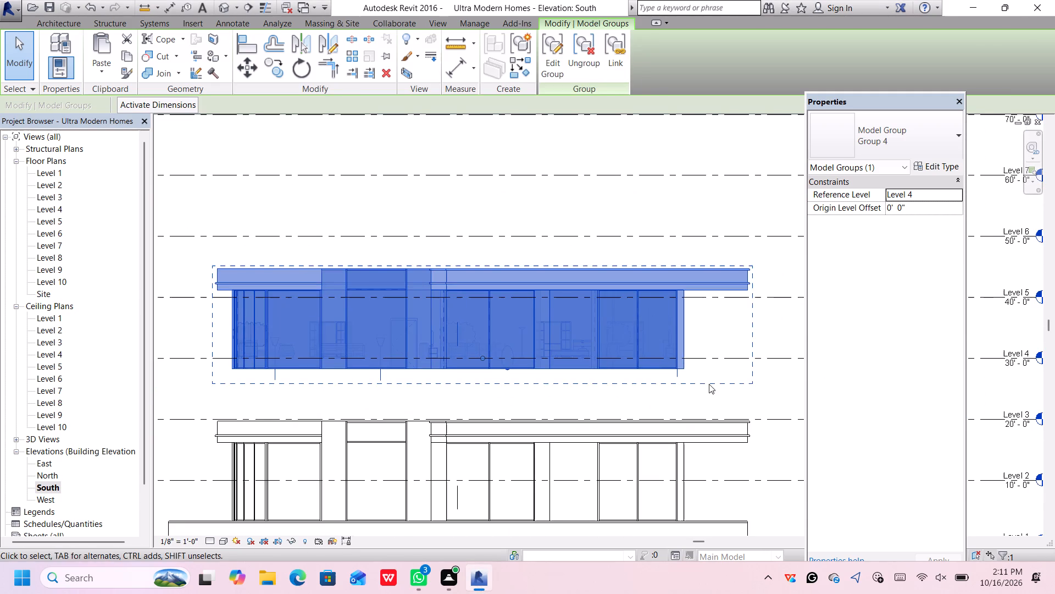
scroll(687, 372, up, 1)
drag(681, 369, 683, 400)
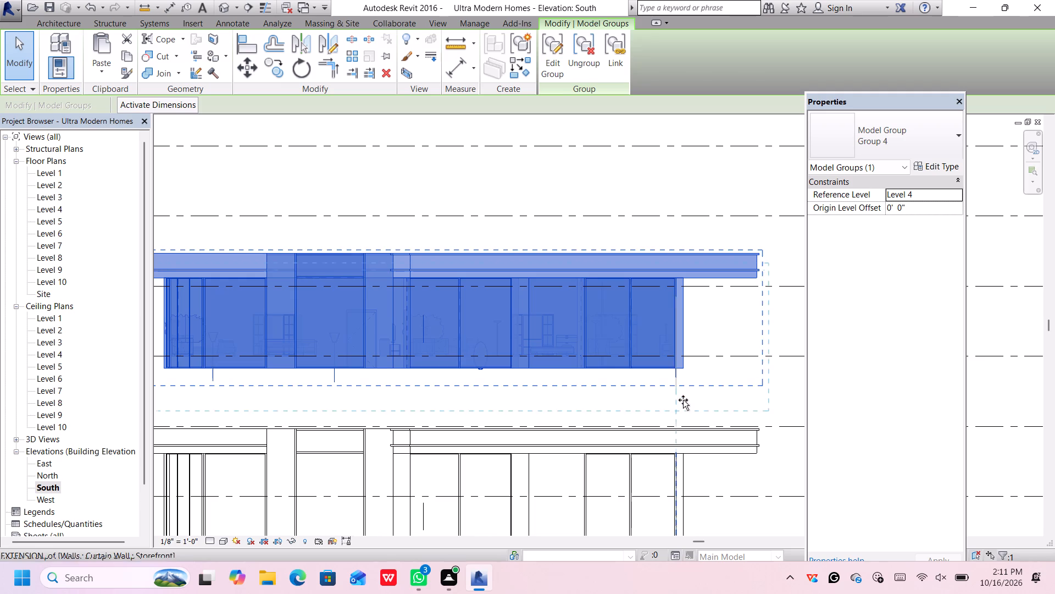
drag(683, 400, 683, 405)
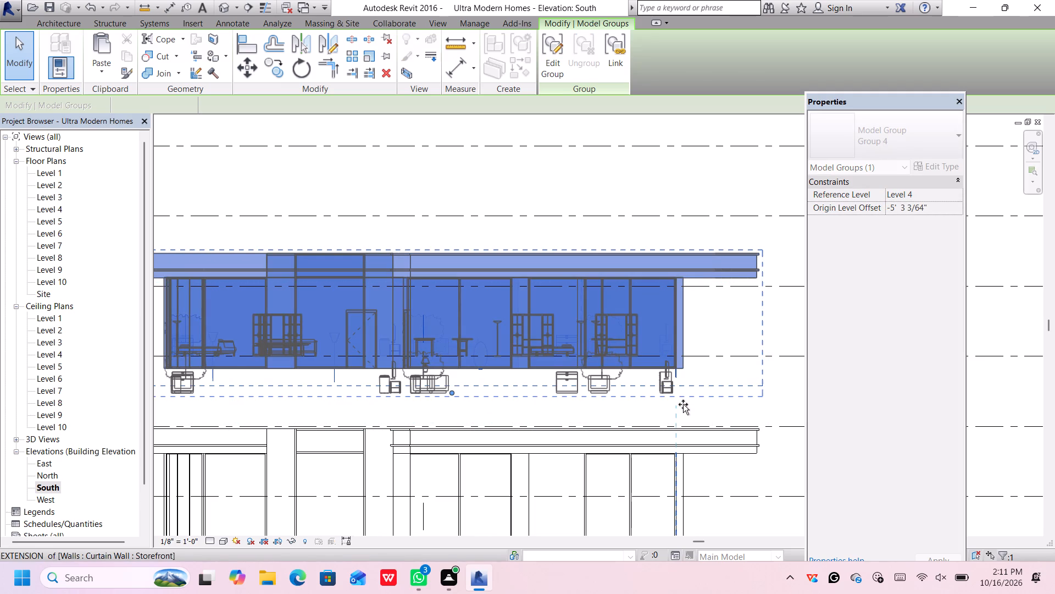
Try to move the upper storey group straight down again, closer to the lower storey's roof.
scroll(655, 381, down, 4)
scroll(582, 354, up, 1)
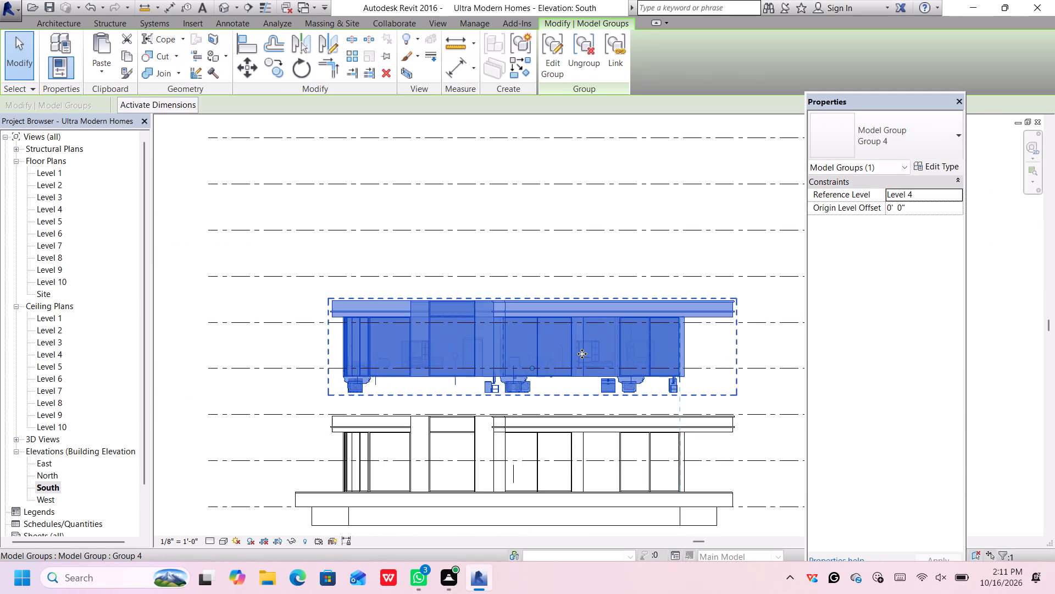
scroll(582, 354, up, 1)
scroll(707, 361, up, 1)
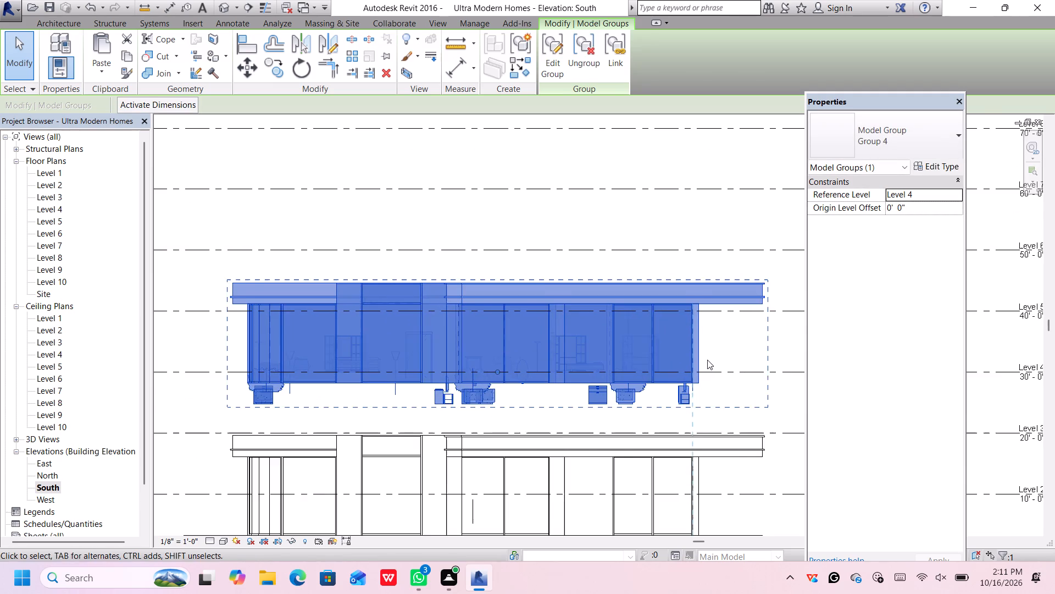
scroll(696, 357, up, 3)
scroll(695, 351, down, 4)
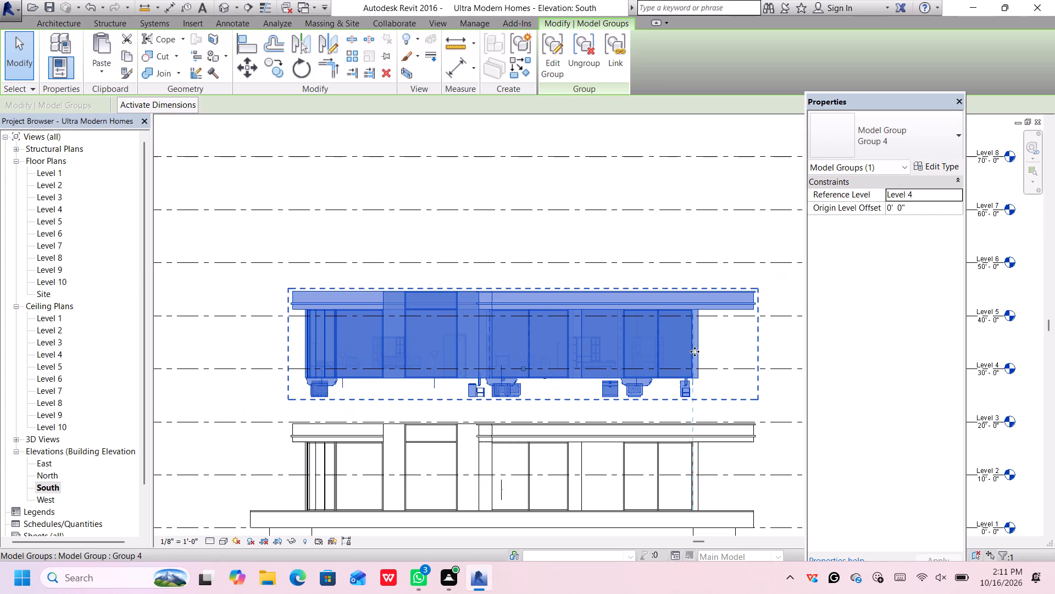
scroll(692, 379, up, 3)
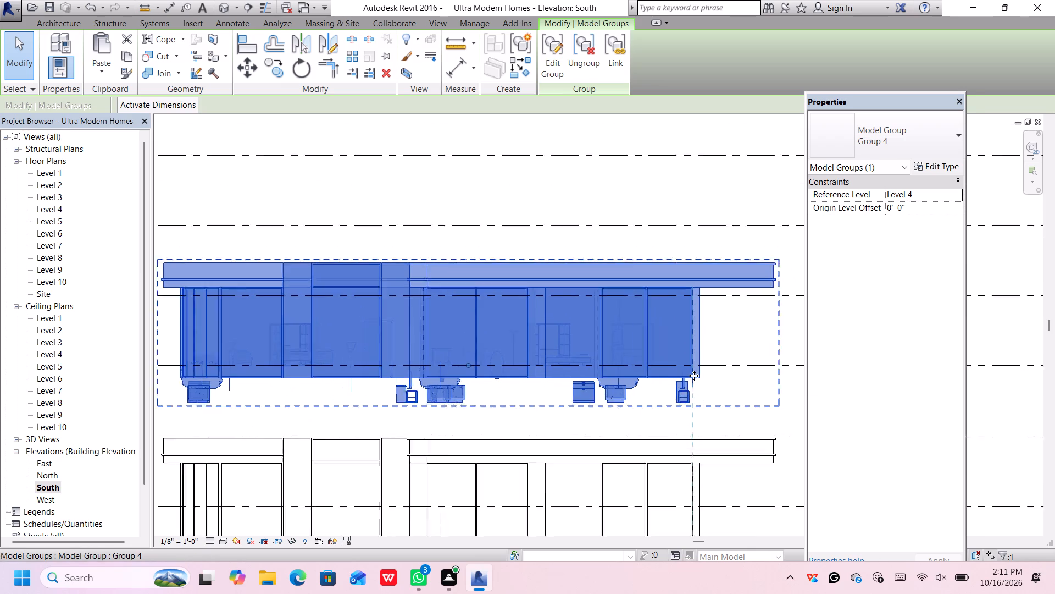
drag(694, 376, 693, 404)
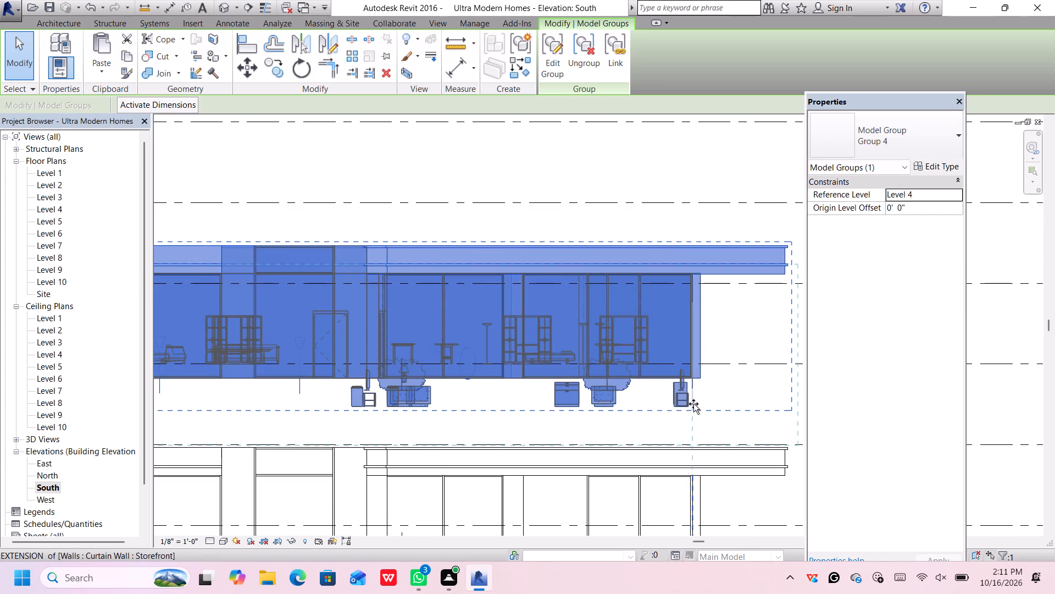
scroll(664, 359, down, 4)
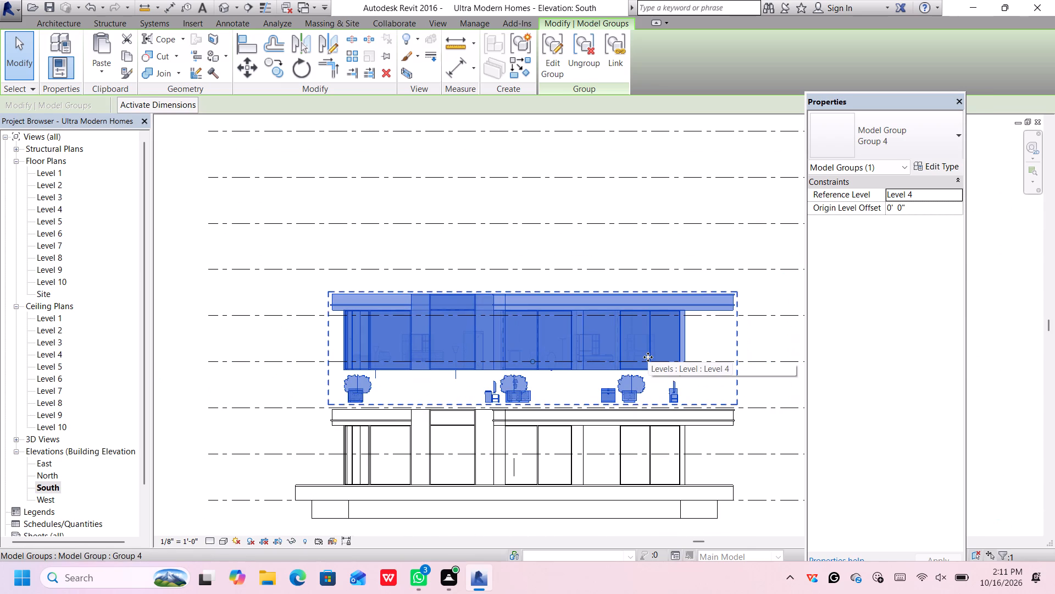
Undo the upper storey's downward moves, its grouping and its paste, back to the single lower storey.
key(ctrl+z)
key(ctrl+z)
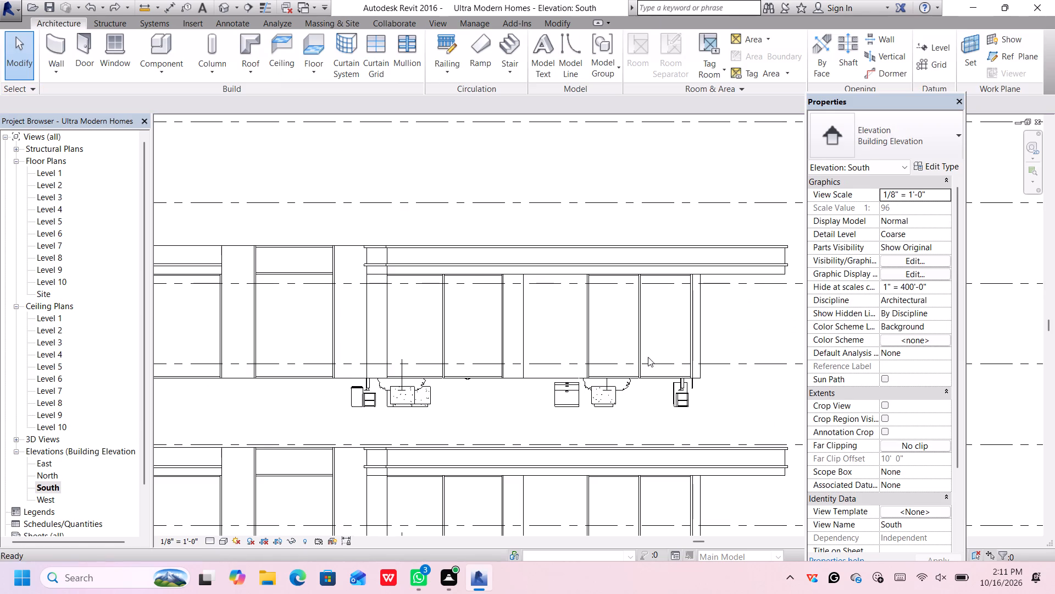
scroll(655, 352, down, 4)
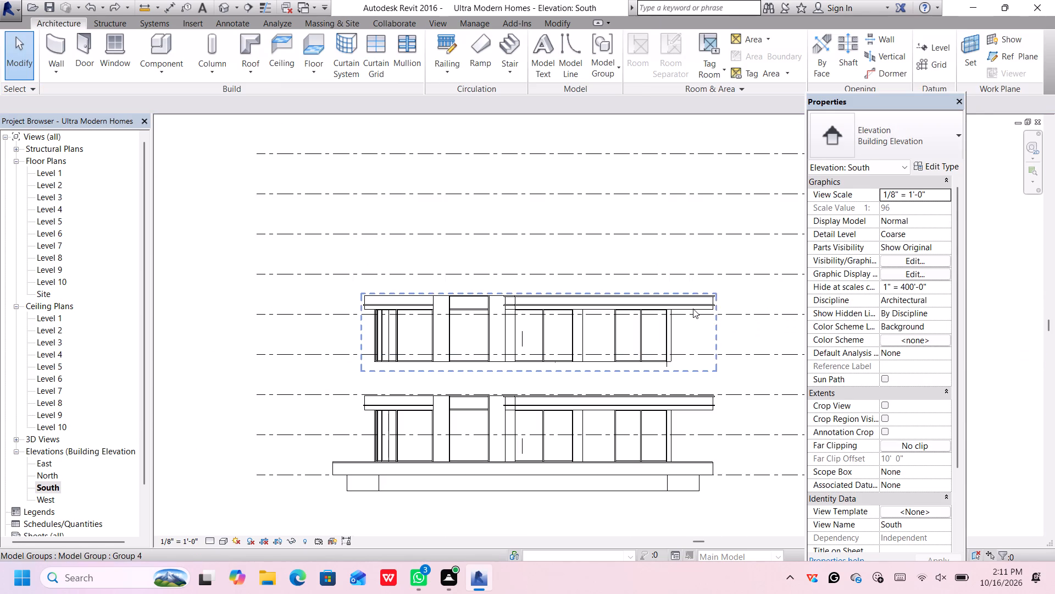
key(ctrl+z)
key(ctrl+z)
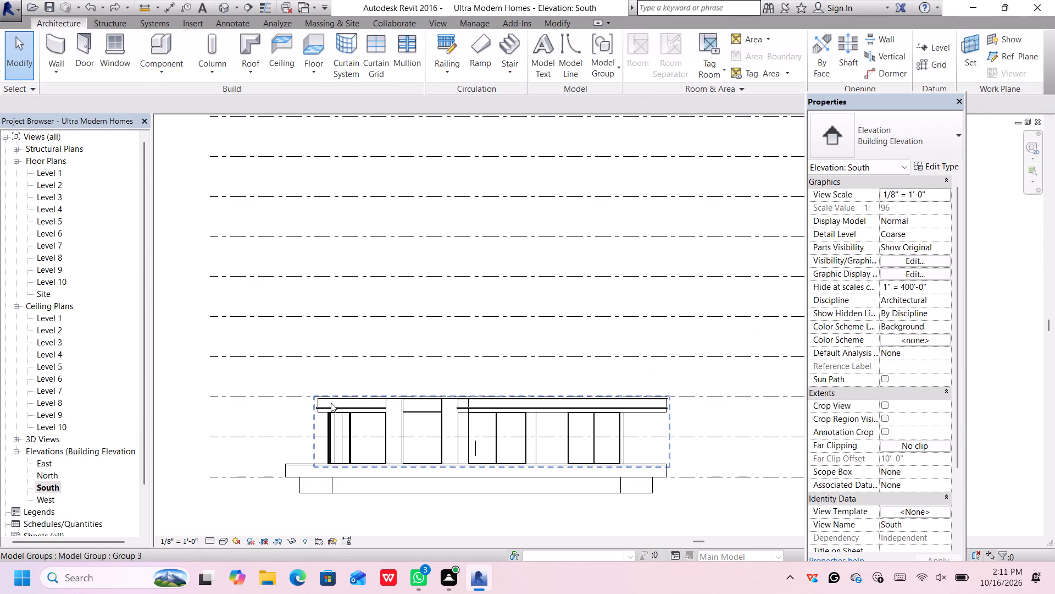
Paste the storey group again about 19' 8" vertically above the original and finish, ungrouping the inconsistent groups.
click(330, 402)
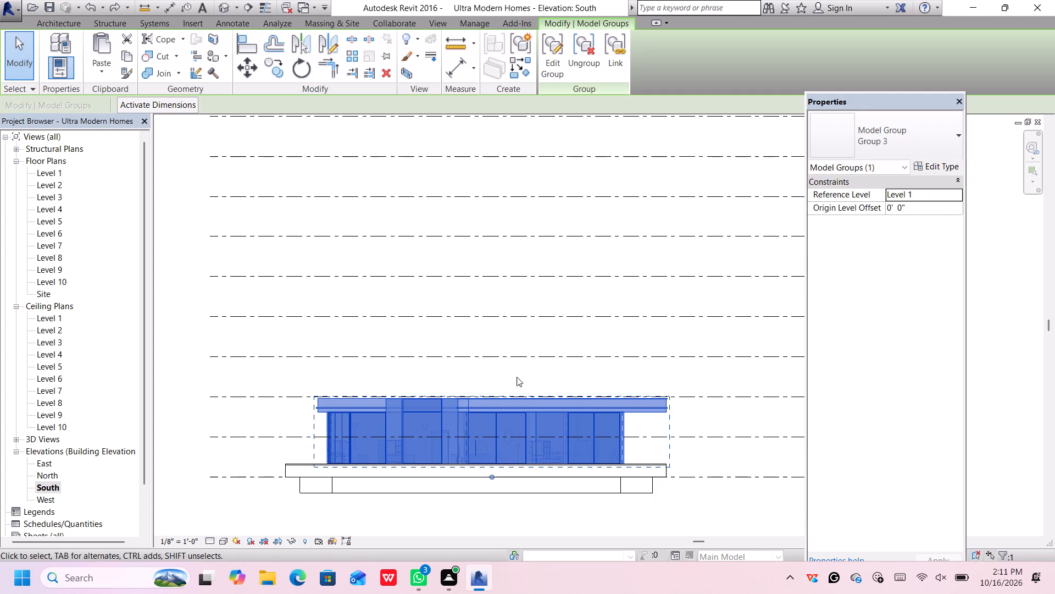
key(ctrl+v)
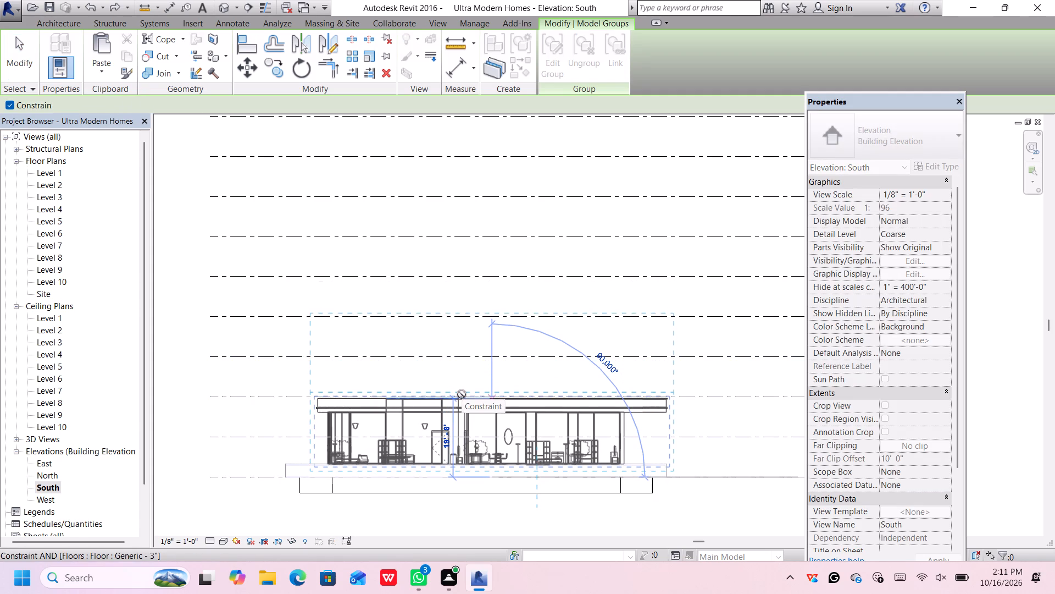
click(462, 394)
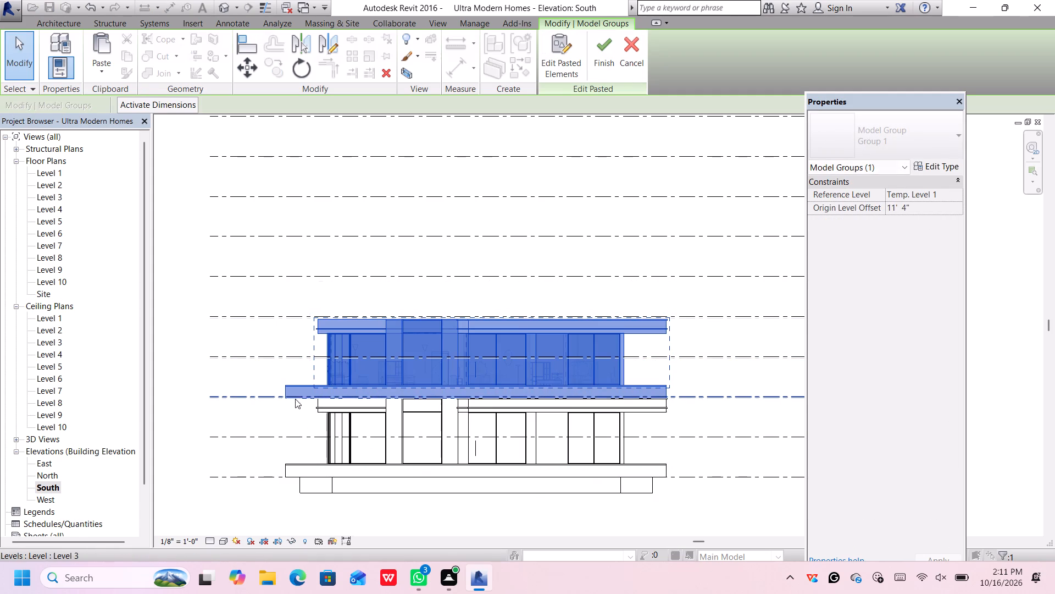
click(717, 384)
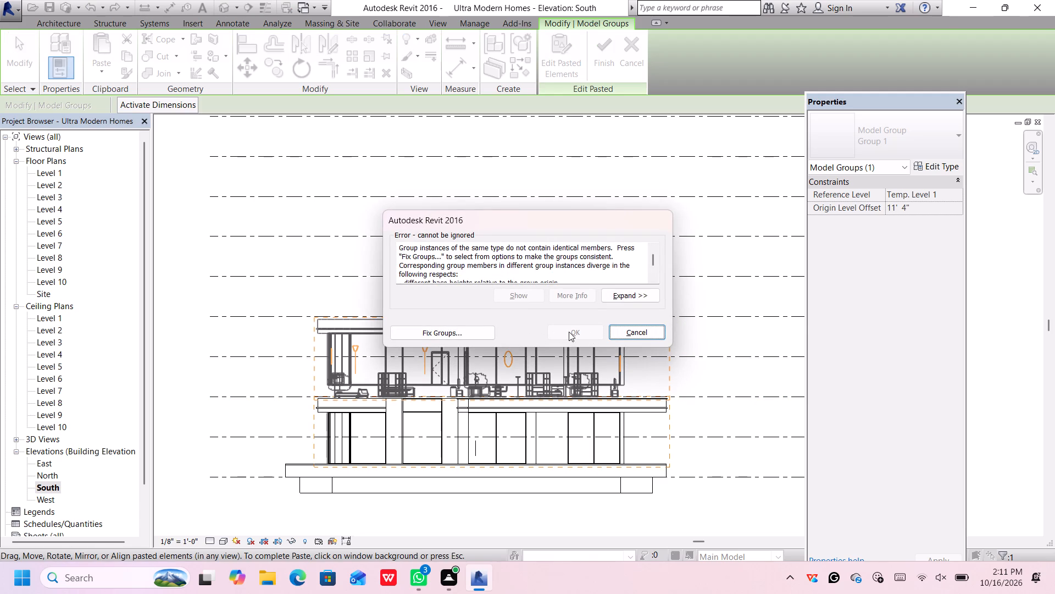
click(440, 335)
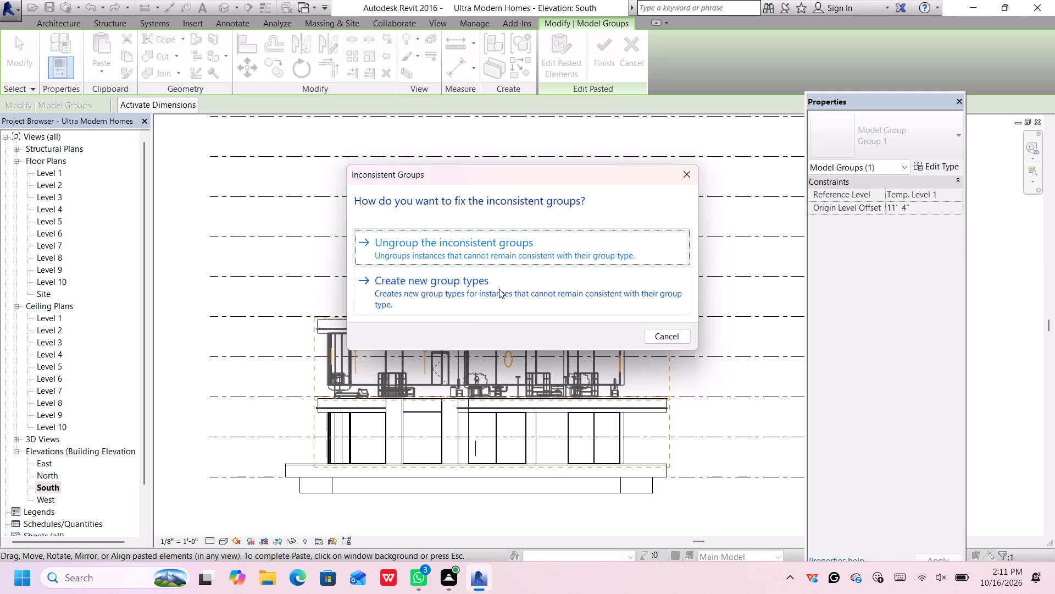
click(524, 247)
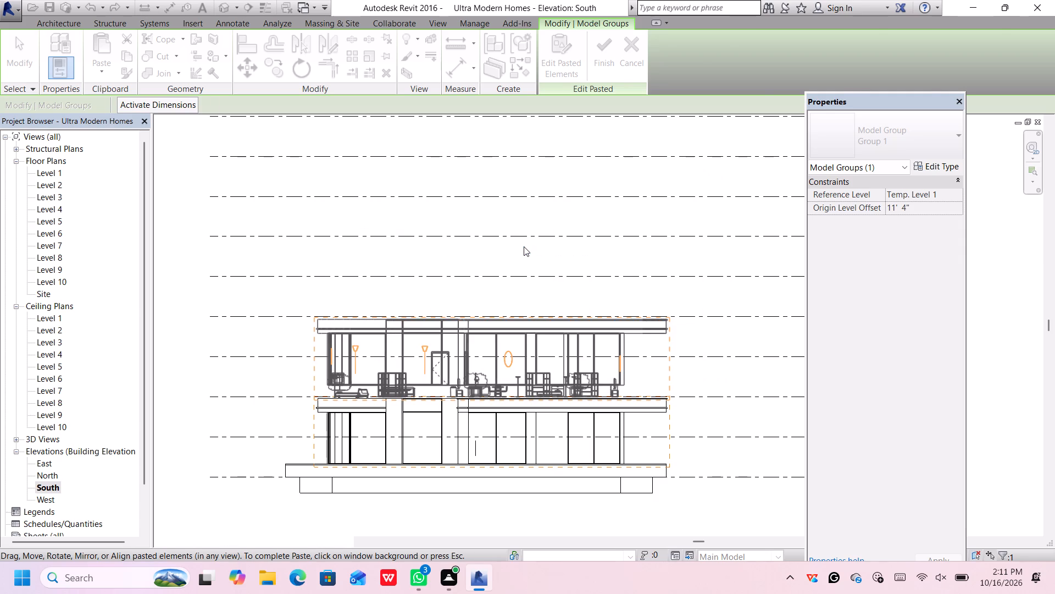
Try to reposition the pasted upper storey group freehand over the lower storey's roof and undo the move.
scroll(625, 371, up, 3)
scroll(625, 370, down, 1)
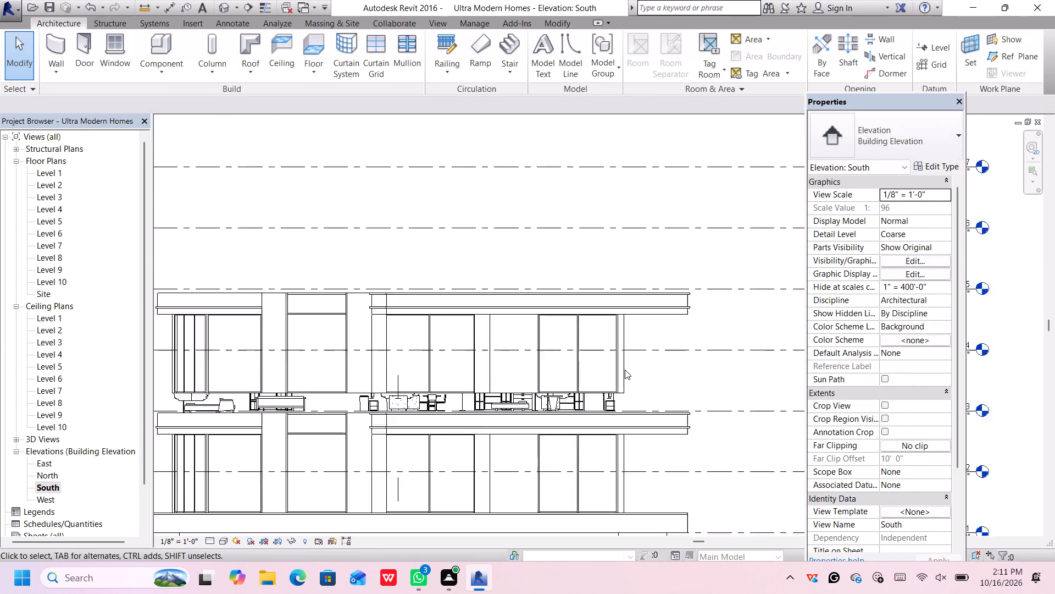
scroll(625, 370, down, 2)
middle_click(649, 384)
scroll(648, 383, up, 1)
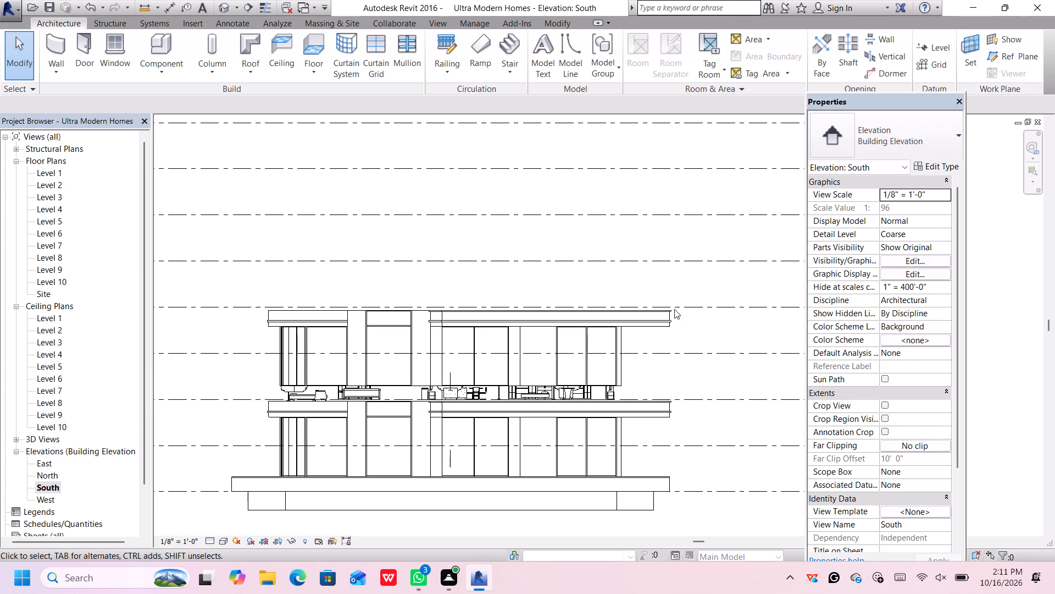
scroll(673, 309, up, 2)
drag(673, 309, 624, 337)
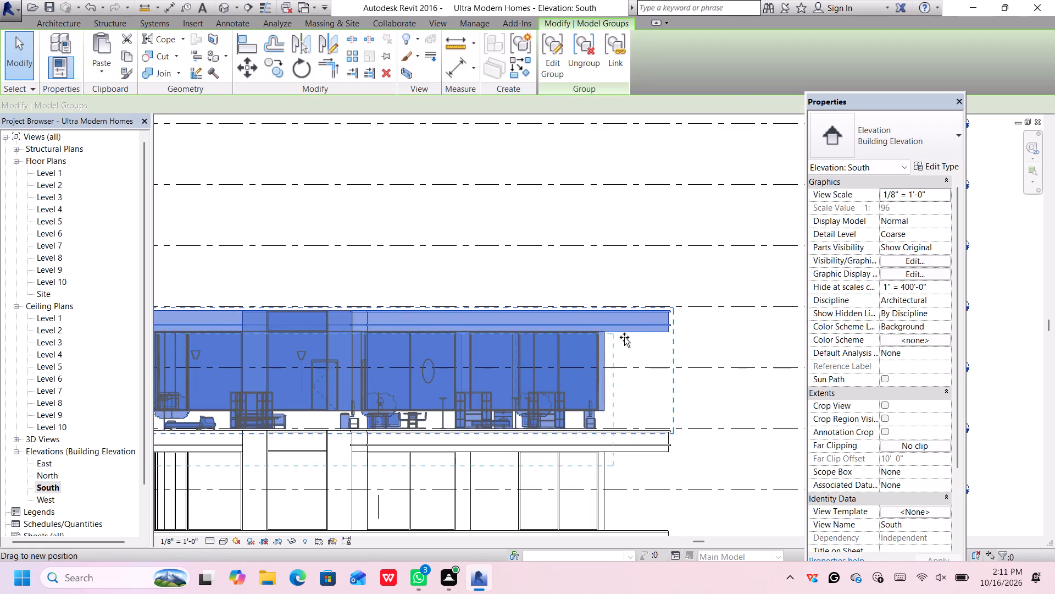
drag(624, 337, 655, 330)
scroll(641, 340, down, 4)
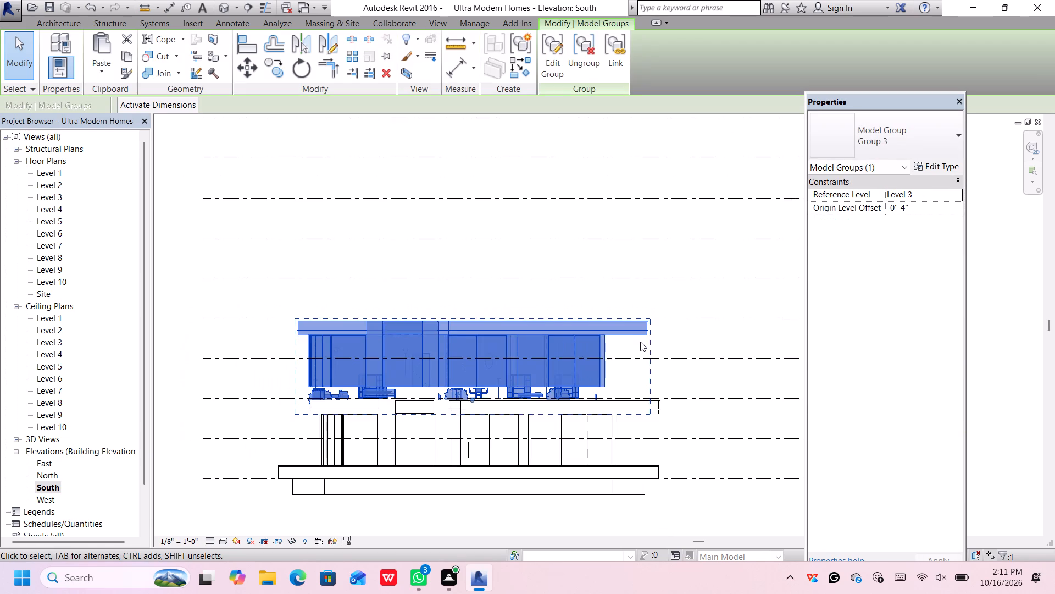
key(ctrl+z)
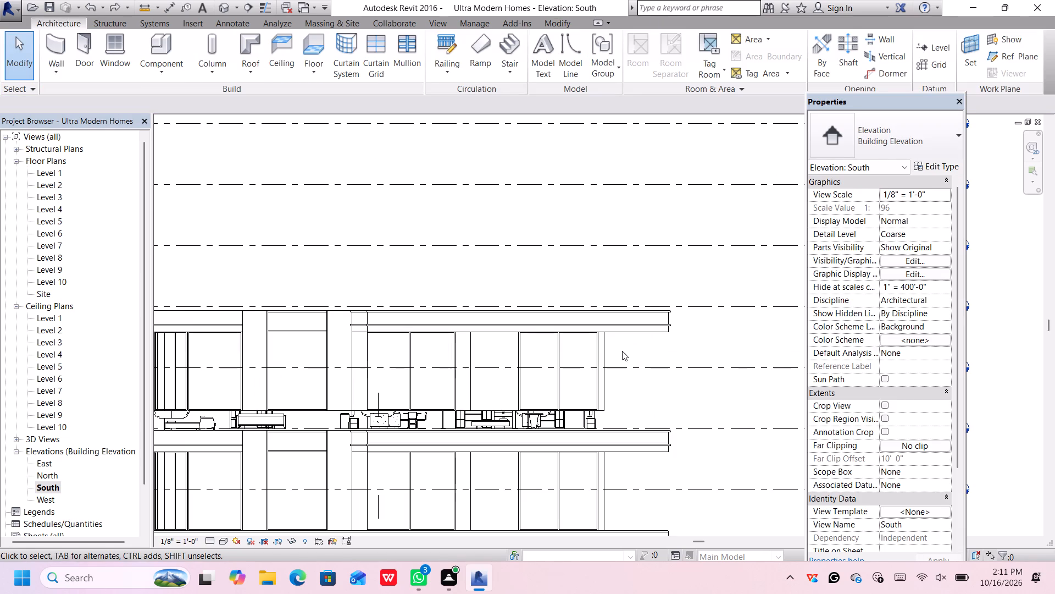
Ungroup the pasted upper storey into its separate elements.
scroll(623, 351, down, 3)
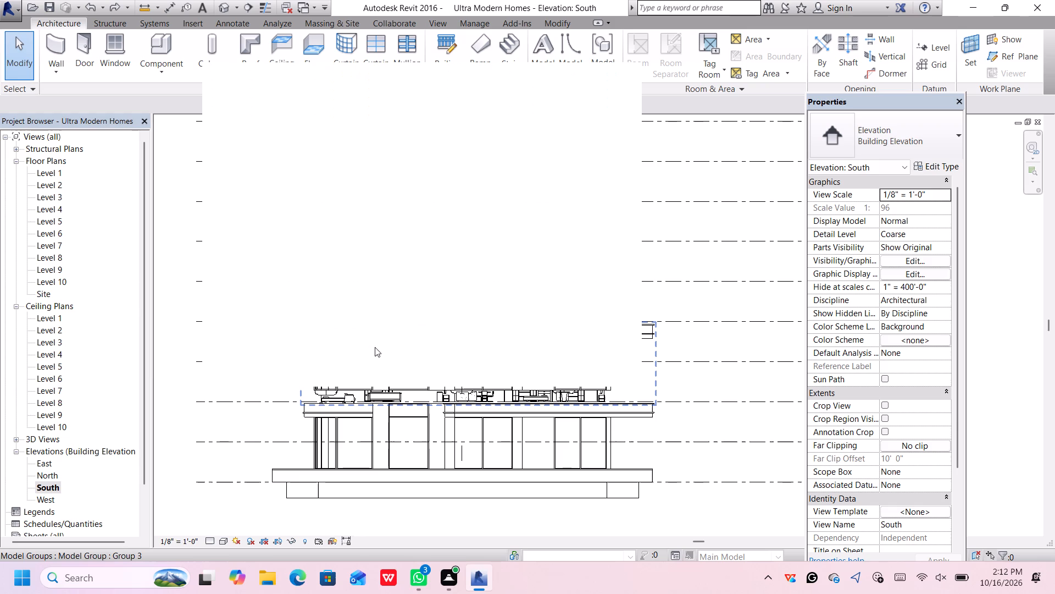
click(614, 77)
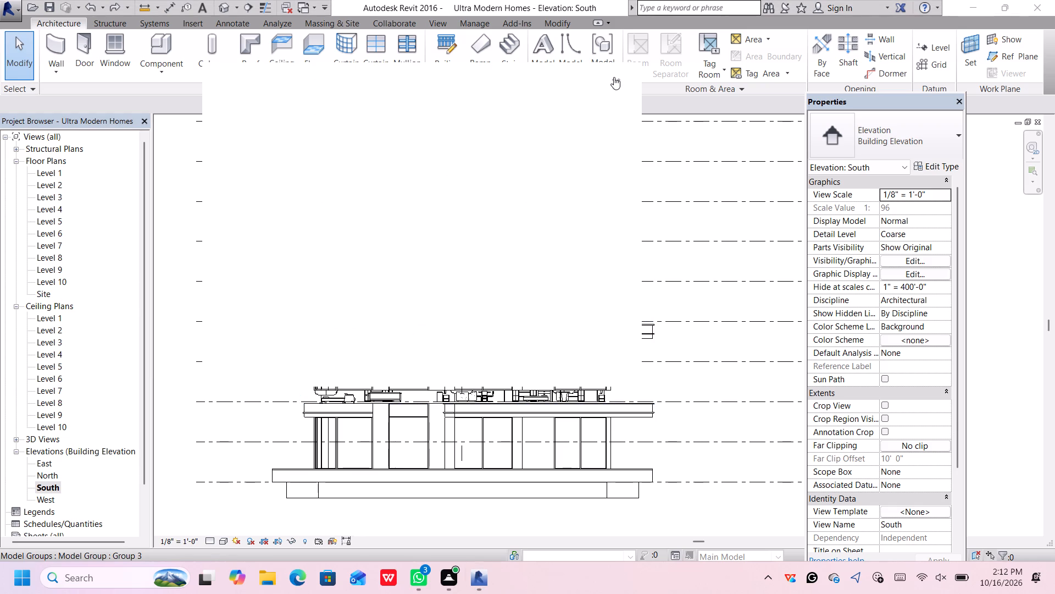
click(613, 351)
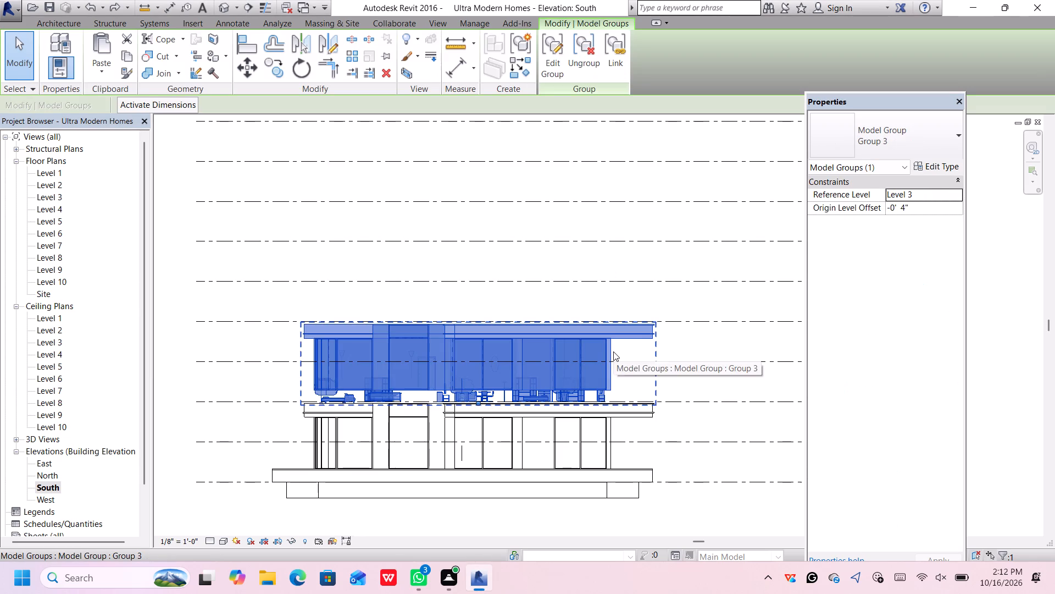
click(571, 61)
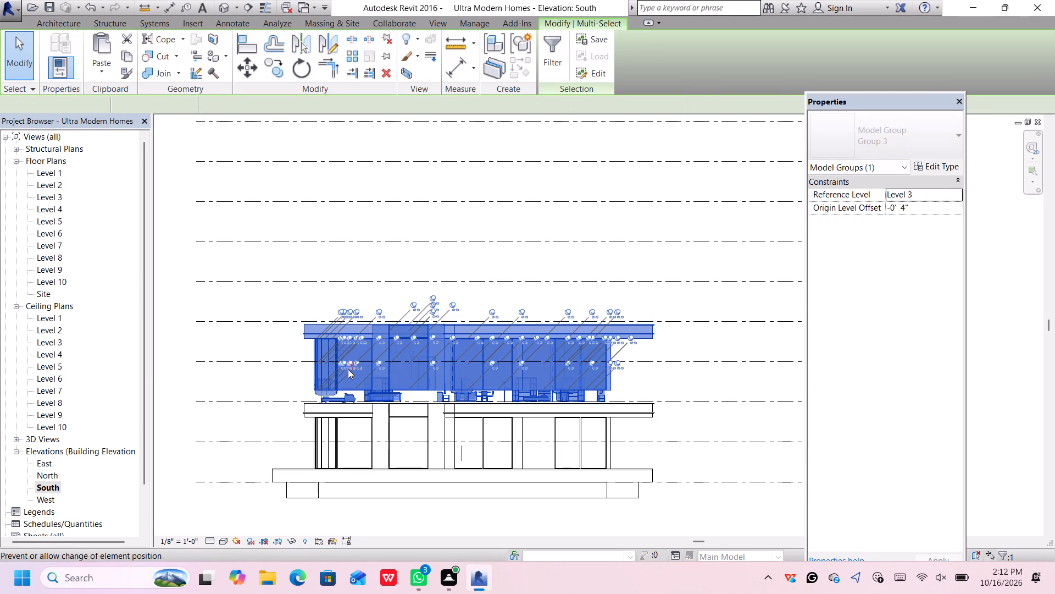
Examine how the ungrouped upper storey's walls and furniture sit relative to the lower storey's roof in the South elevation.
scroll(347, 370, up, 2)
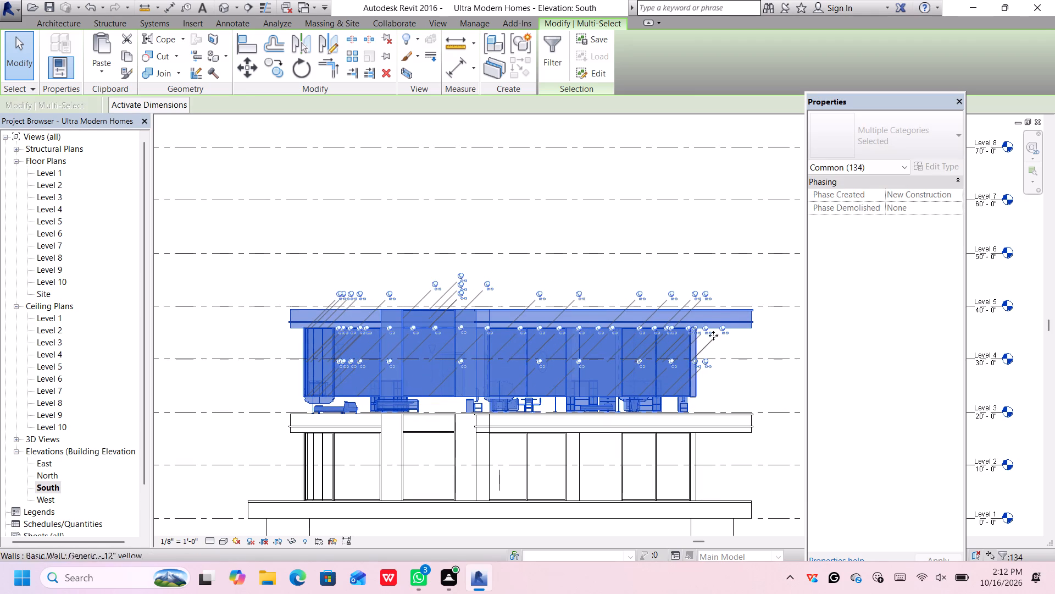
scroll(722, 328, up, 1)
scroll(733, 350, down, 1)
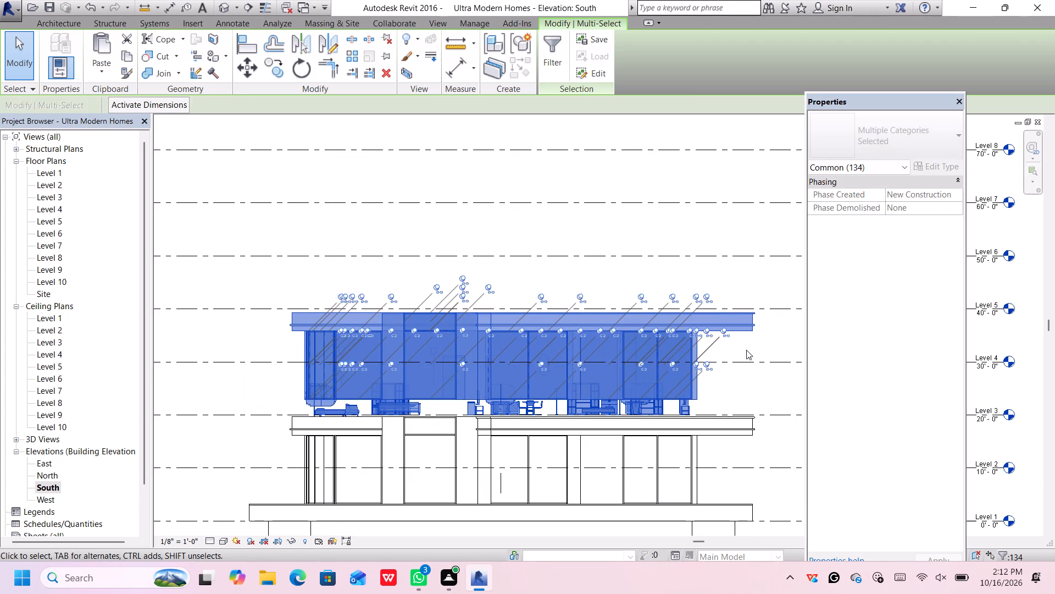
scroll(516, 404, up, 1)
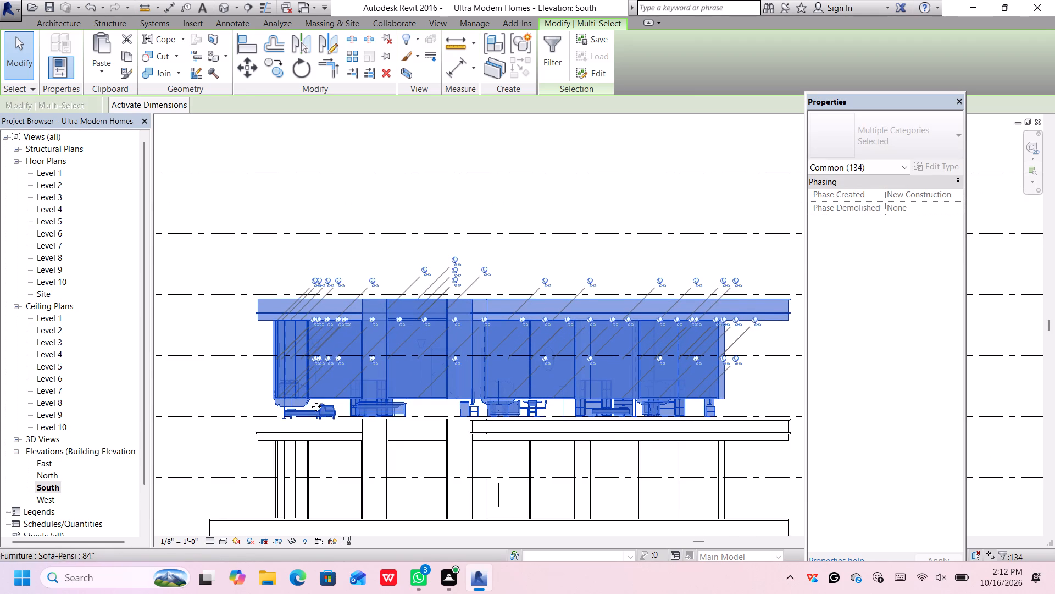
scroll(303, 407, up, 4)
scroll(292, 389, down, 4)
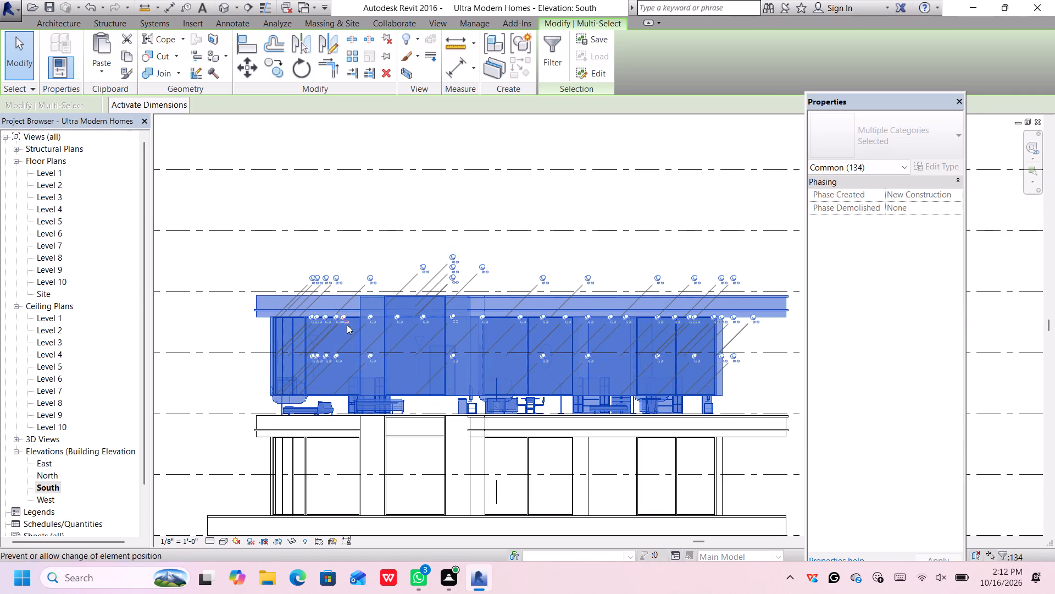
scroll(251, 294, up, 4)
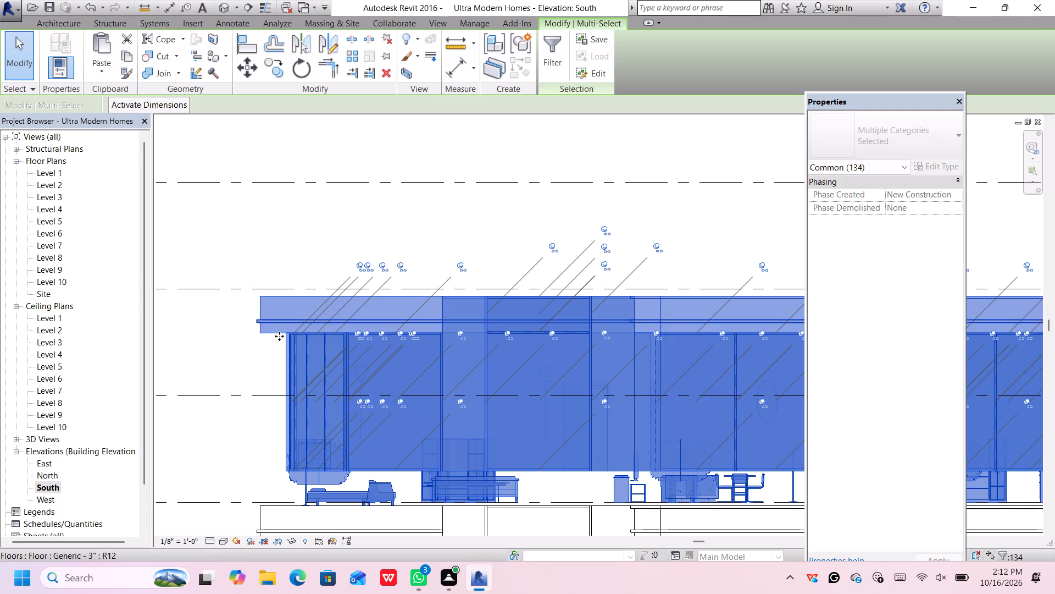
scroll(629, 513, up, 5)
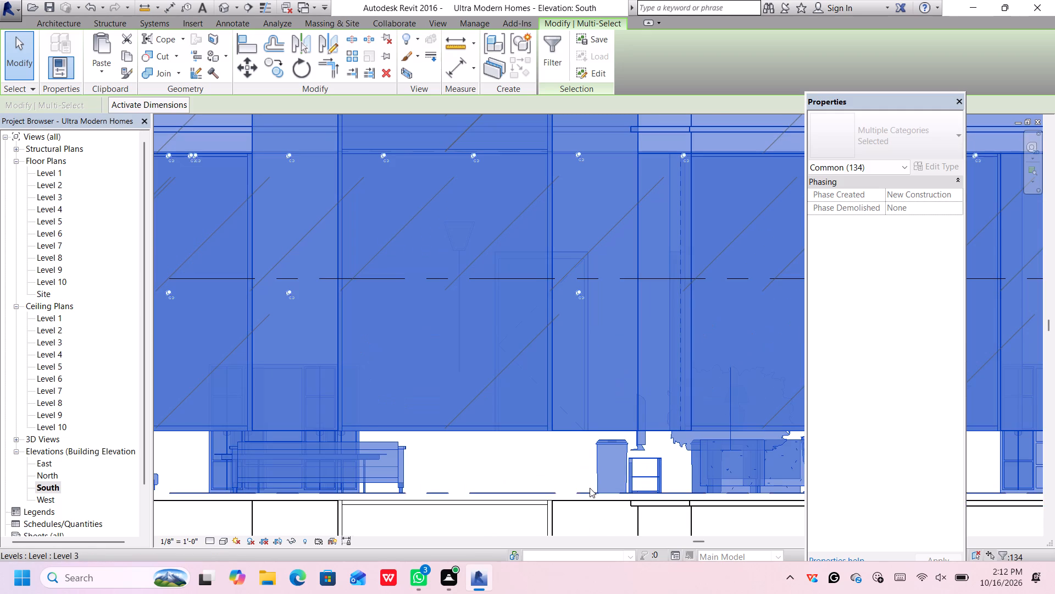
Undo the ungrouping and pasting of the upper storey copy in the South elevation.
scroll(590, 488, down, 13)
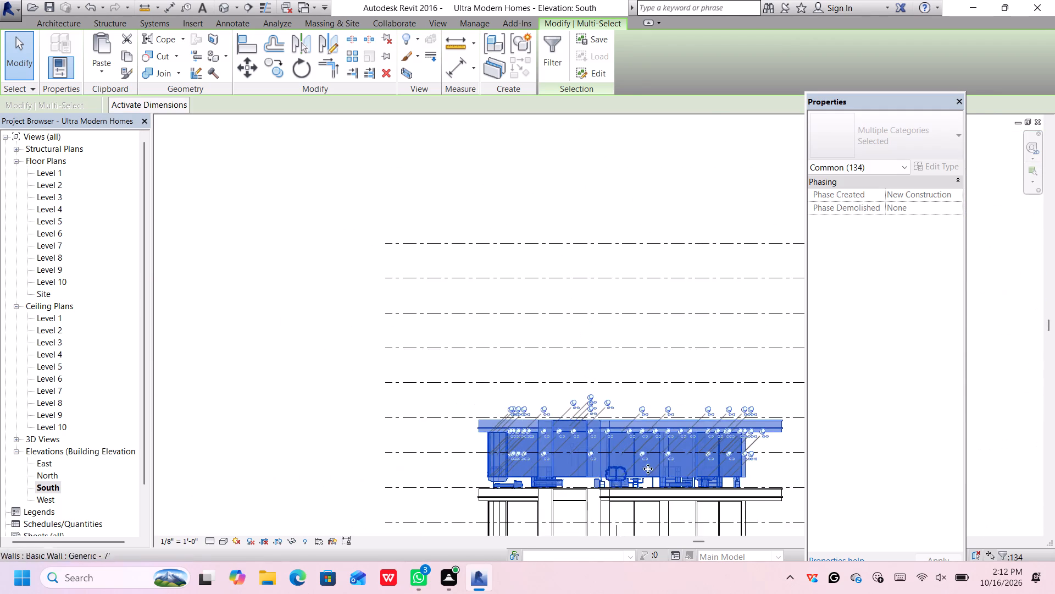
scroll(670, 464, down, 5)
scroll(738, 533, up, 5)
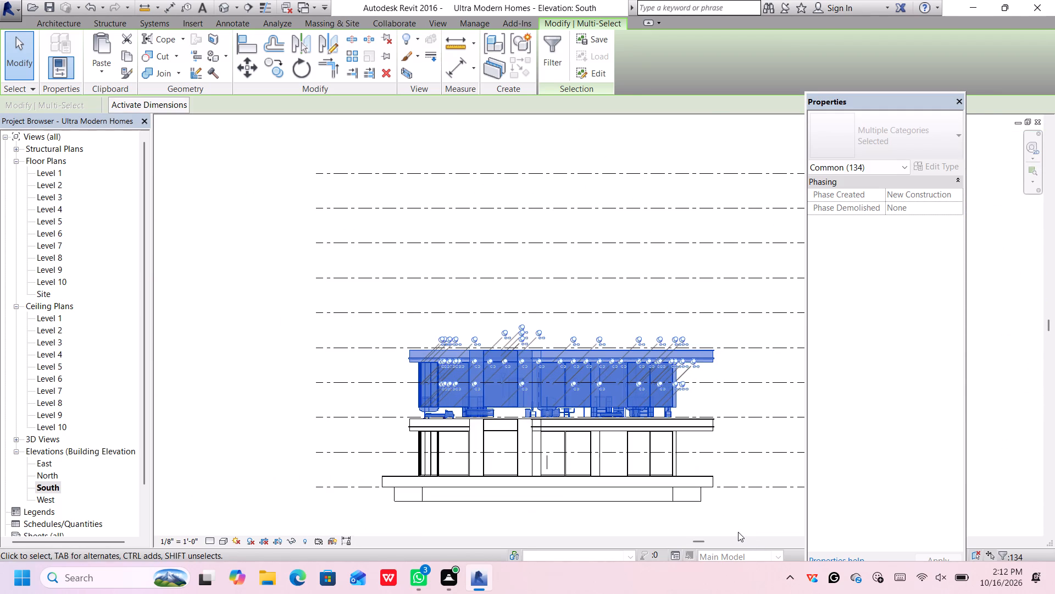
key(ctrl+z)
key(ctrl+z)
key(ctrl+z)
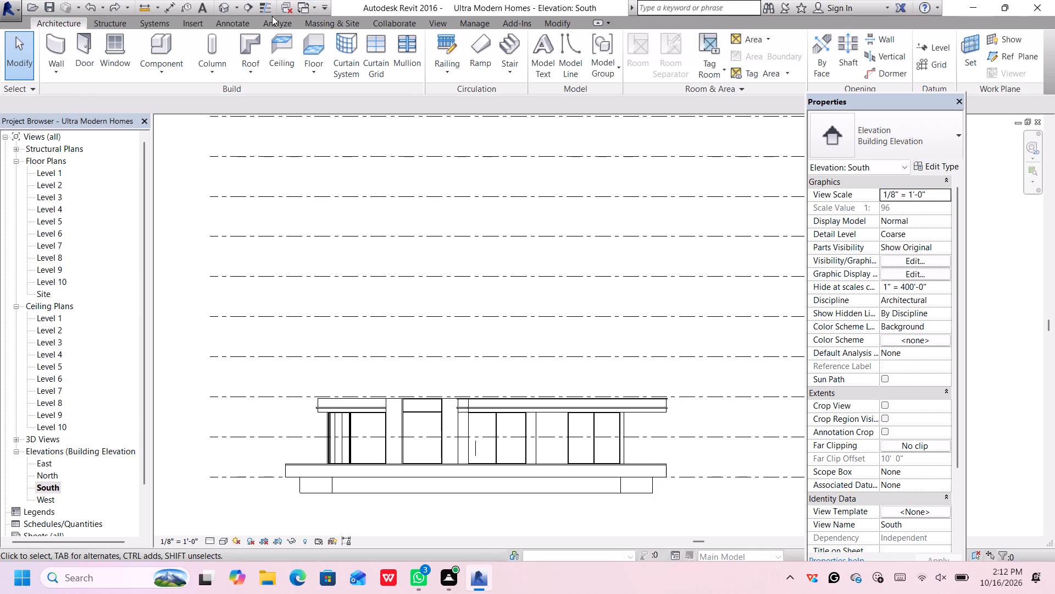
Examine the original storey in the 3D view, including the shrub and sofa behind the curved corner glazing.
click(222, 3)
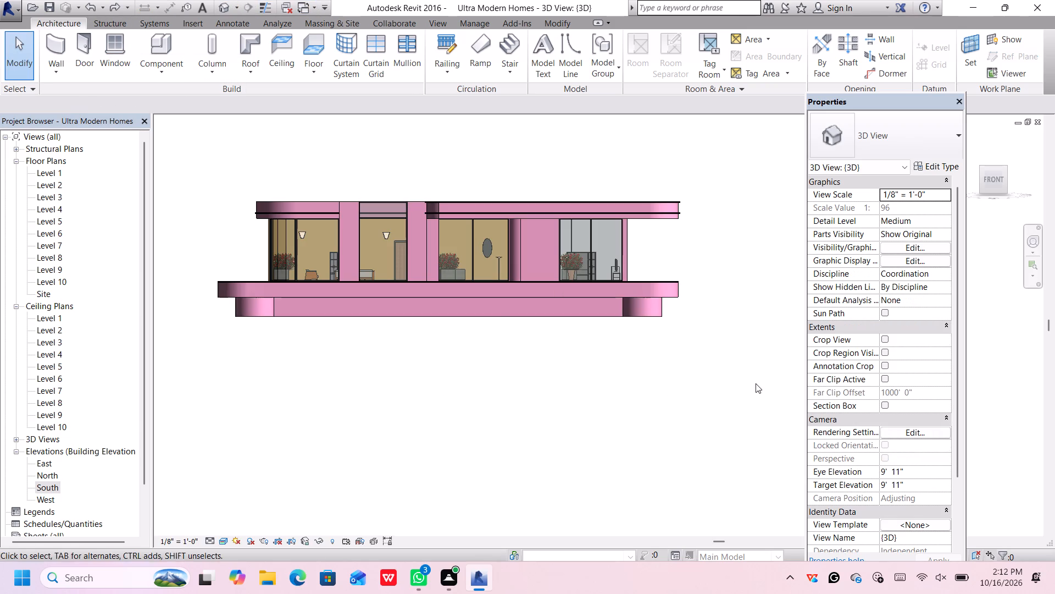
click(980, 167)
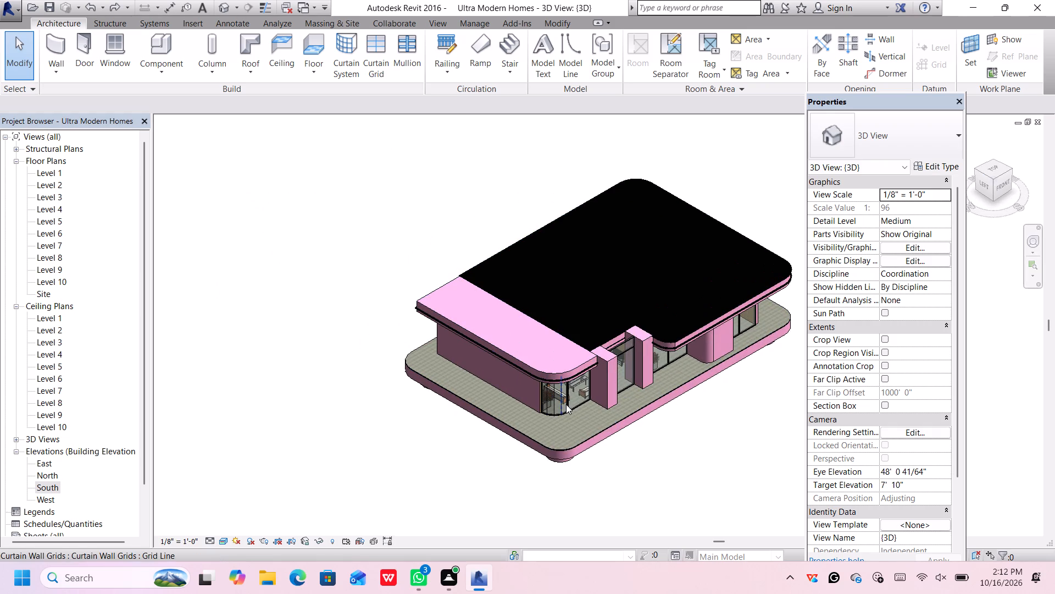
scroll(550, 403, up, 11)
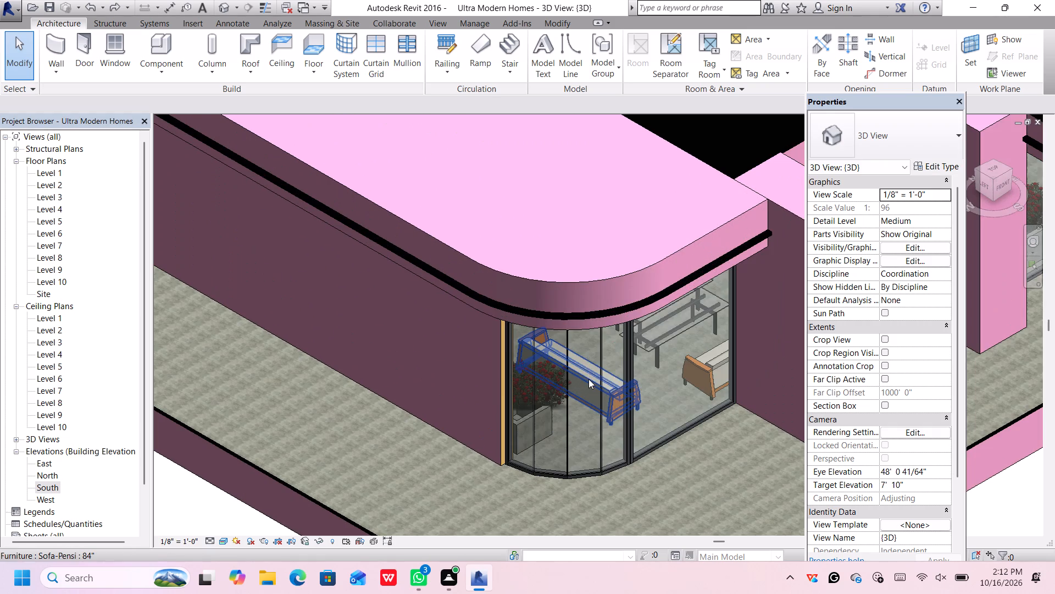
click(550, 391)
scroll(587, 372, down, 1)
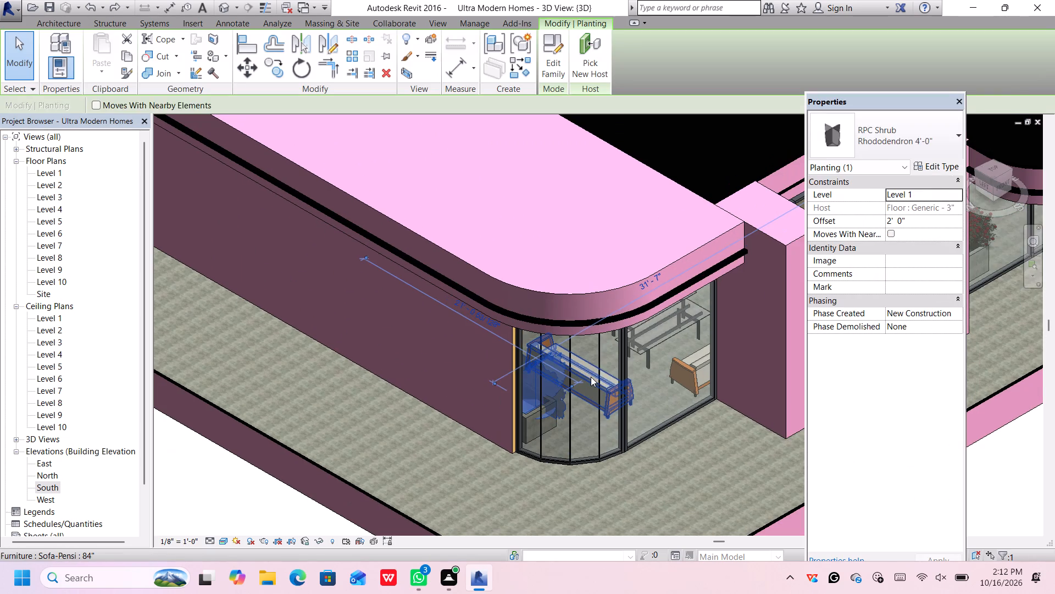
click(591, 377)
click(534, 388)
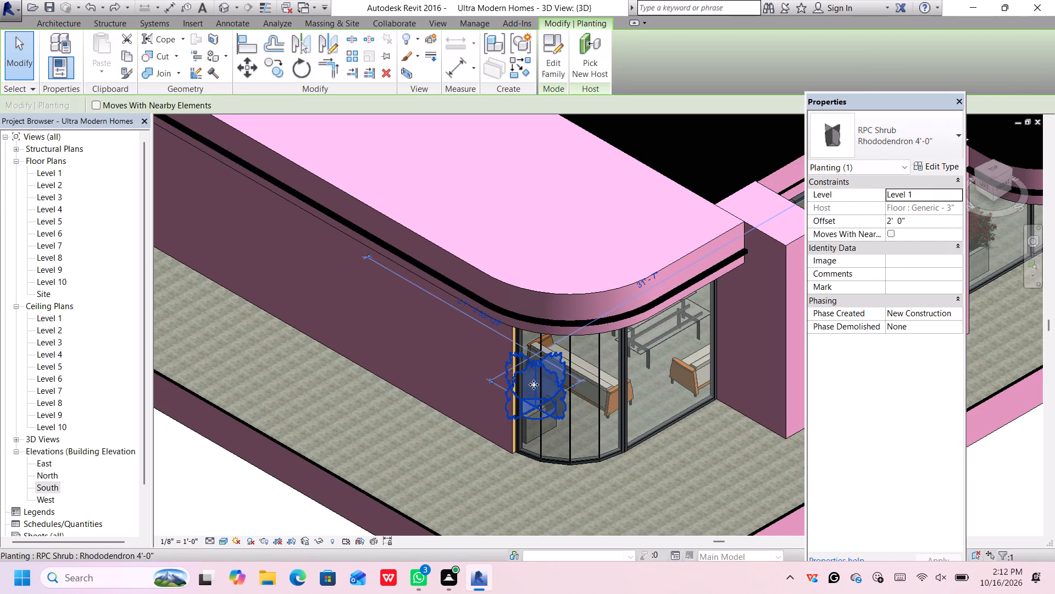
scroll(534, 384, down, 11)
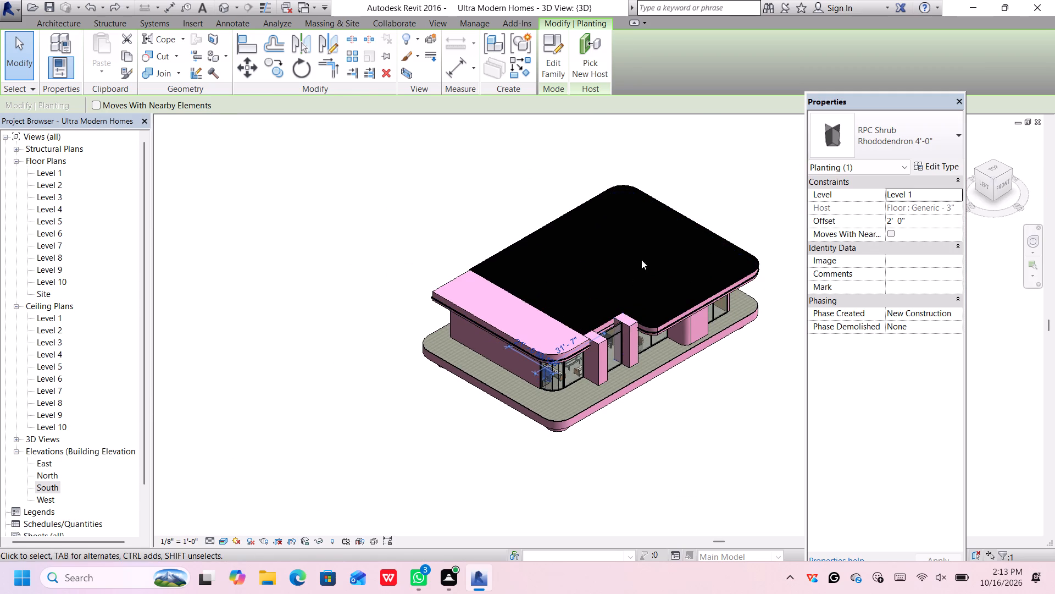
scroll(741, 224, up, 2)
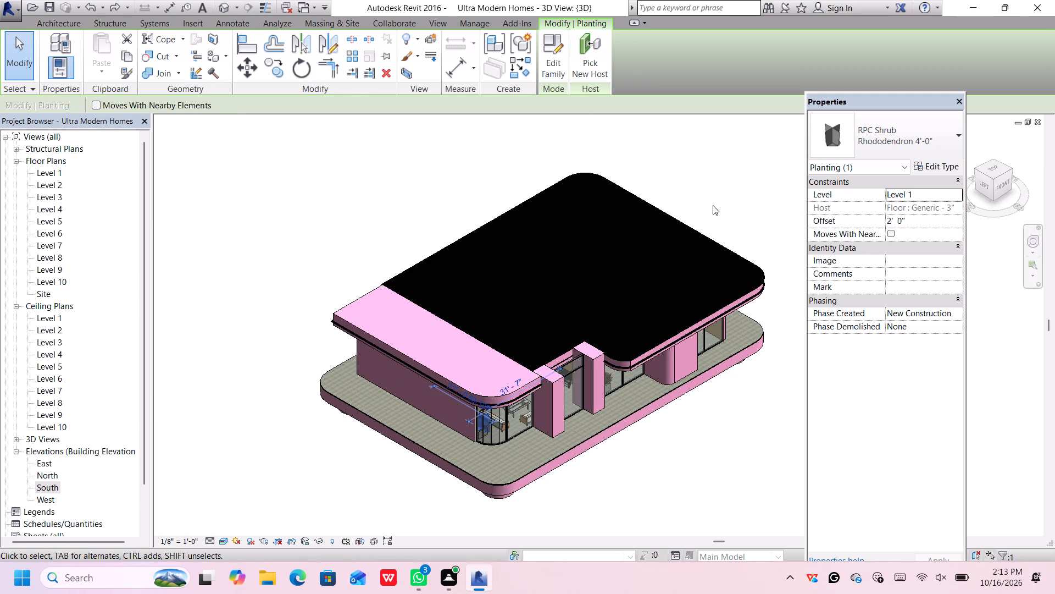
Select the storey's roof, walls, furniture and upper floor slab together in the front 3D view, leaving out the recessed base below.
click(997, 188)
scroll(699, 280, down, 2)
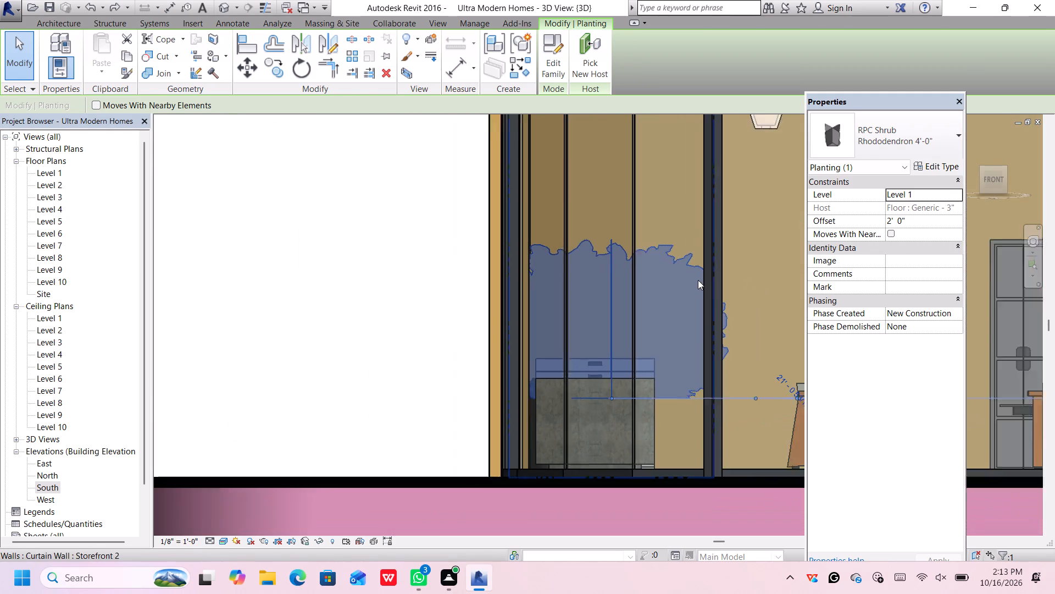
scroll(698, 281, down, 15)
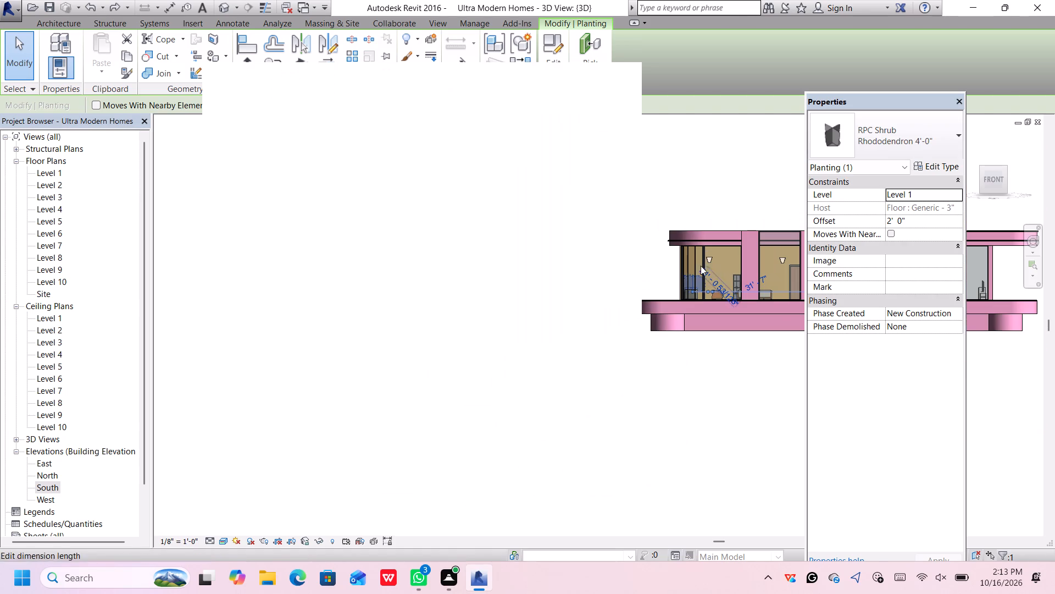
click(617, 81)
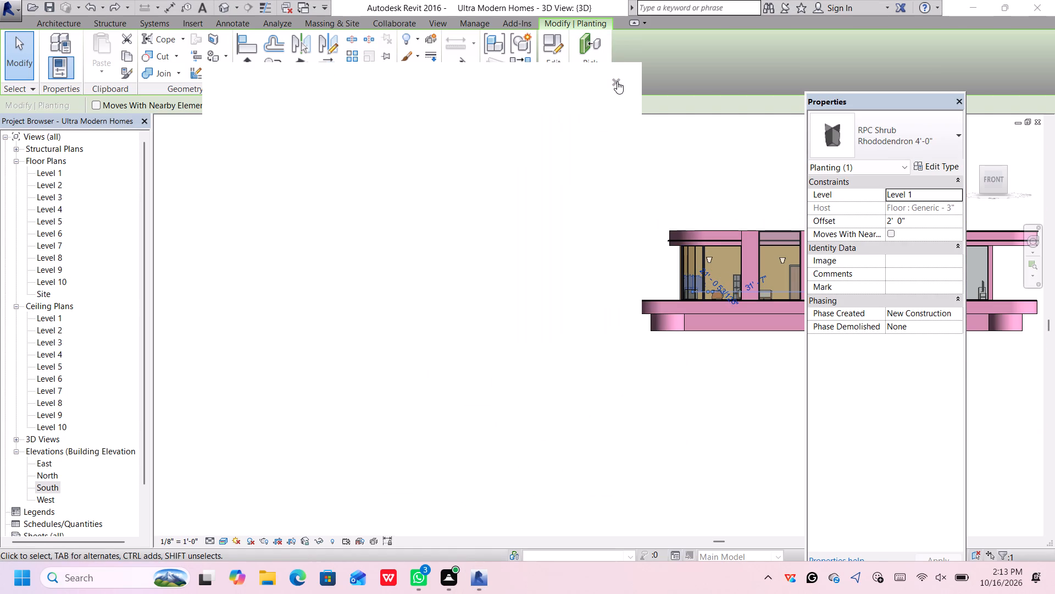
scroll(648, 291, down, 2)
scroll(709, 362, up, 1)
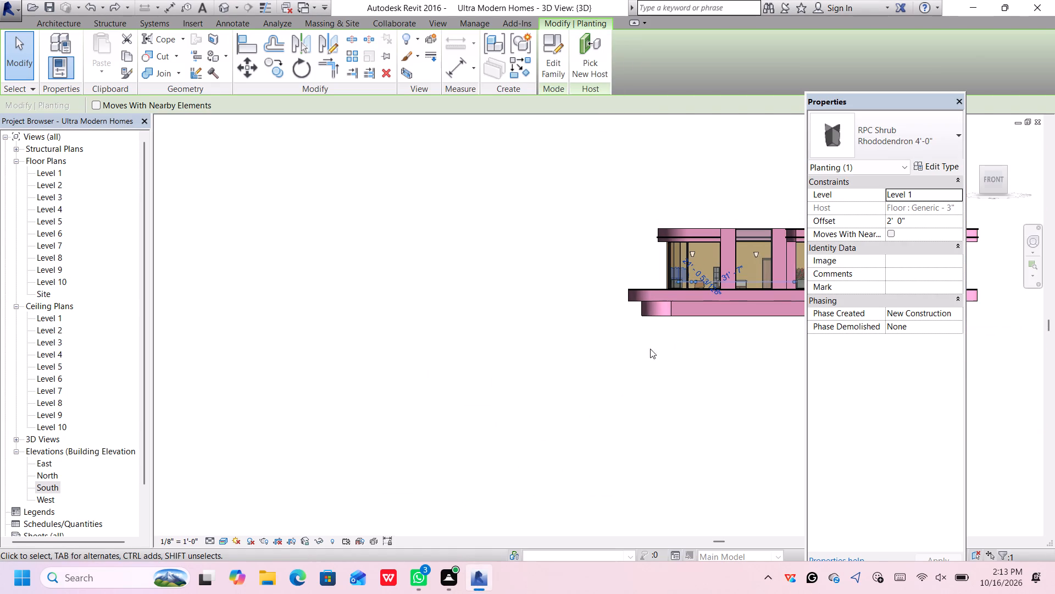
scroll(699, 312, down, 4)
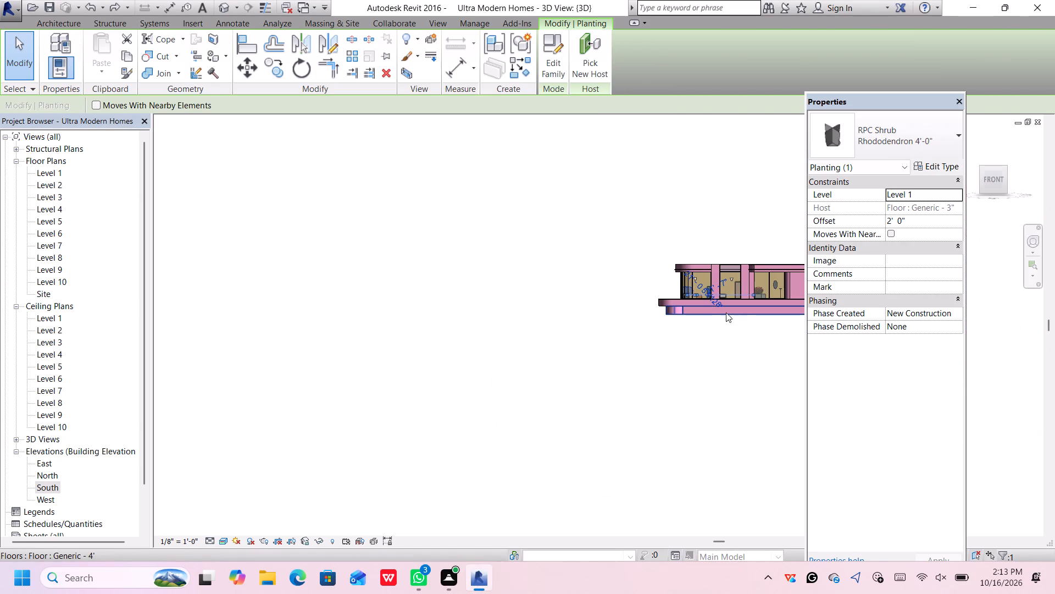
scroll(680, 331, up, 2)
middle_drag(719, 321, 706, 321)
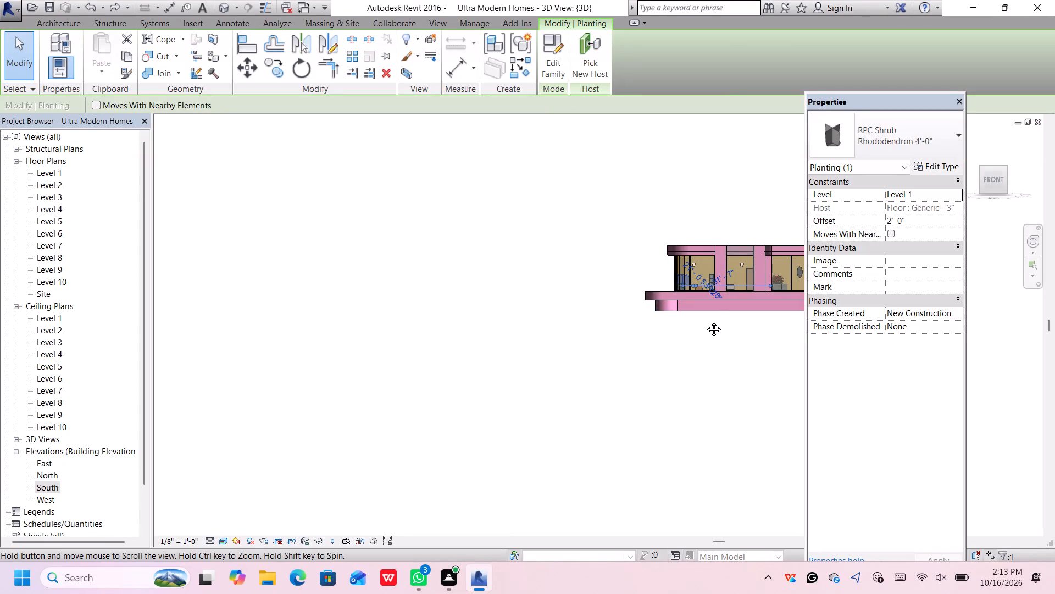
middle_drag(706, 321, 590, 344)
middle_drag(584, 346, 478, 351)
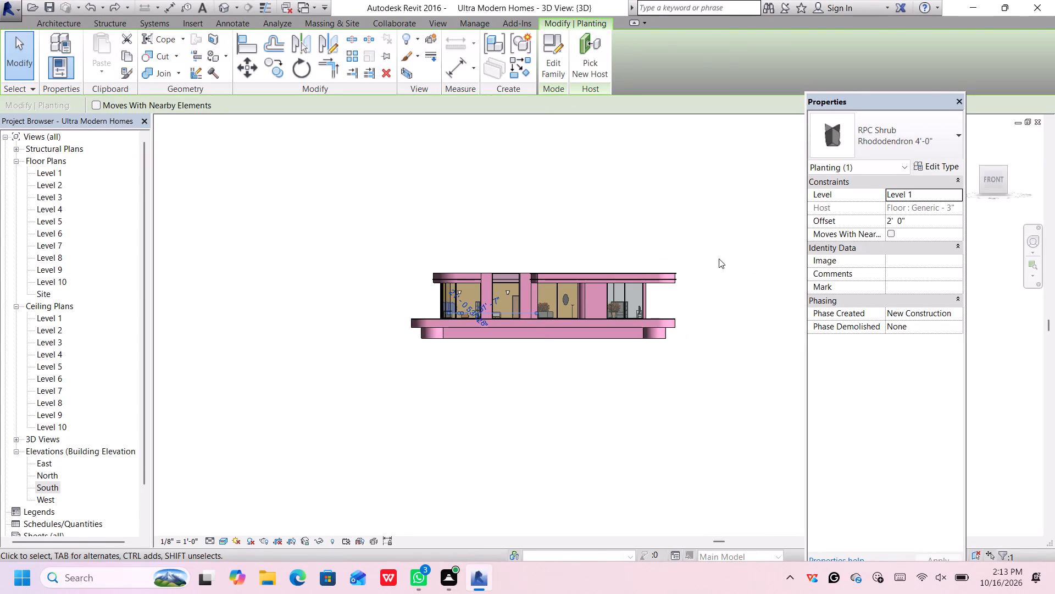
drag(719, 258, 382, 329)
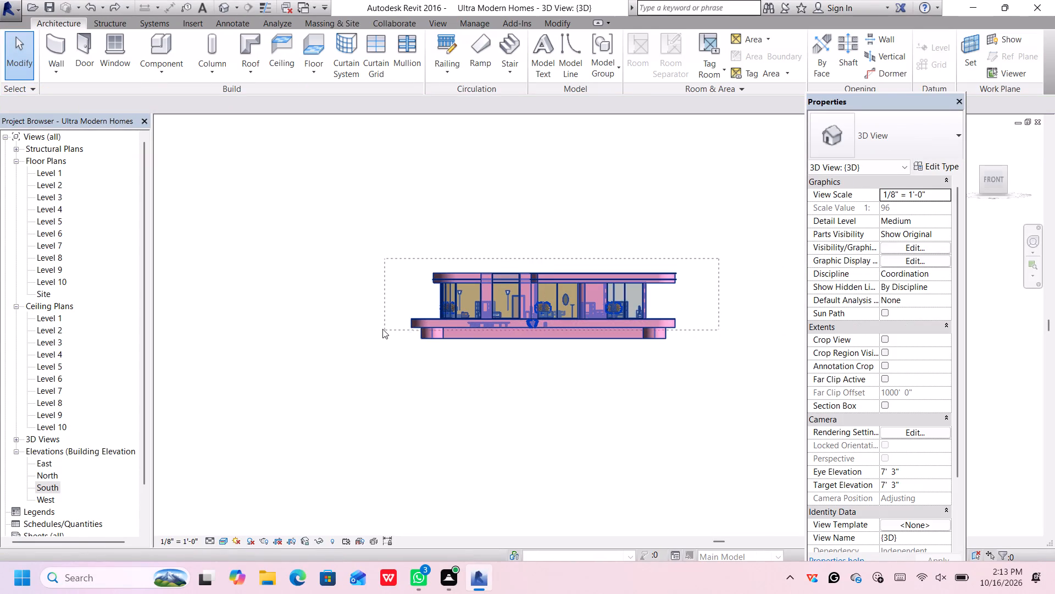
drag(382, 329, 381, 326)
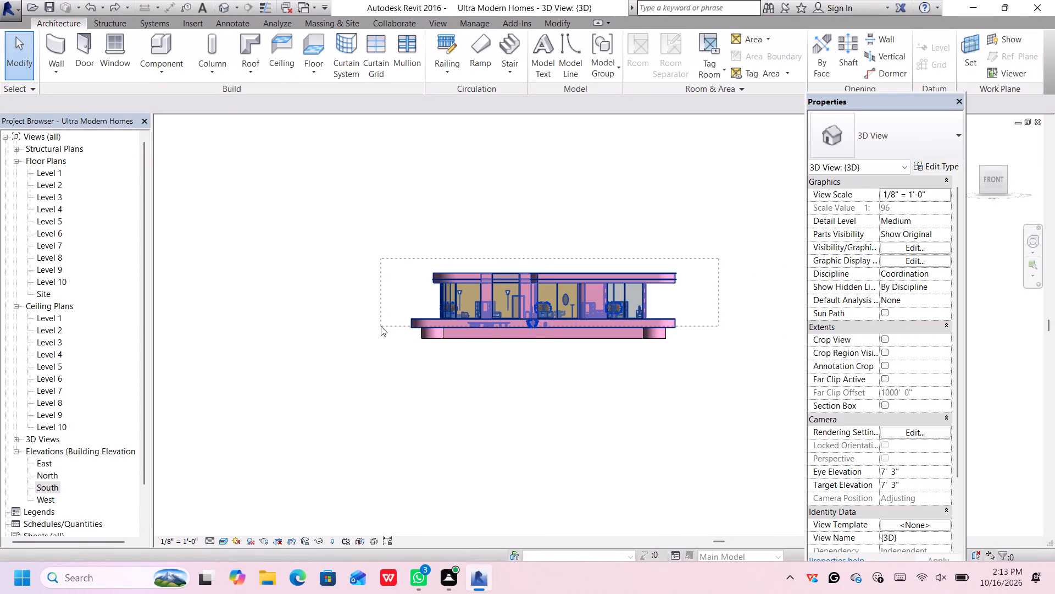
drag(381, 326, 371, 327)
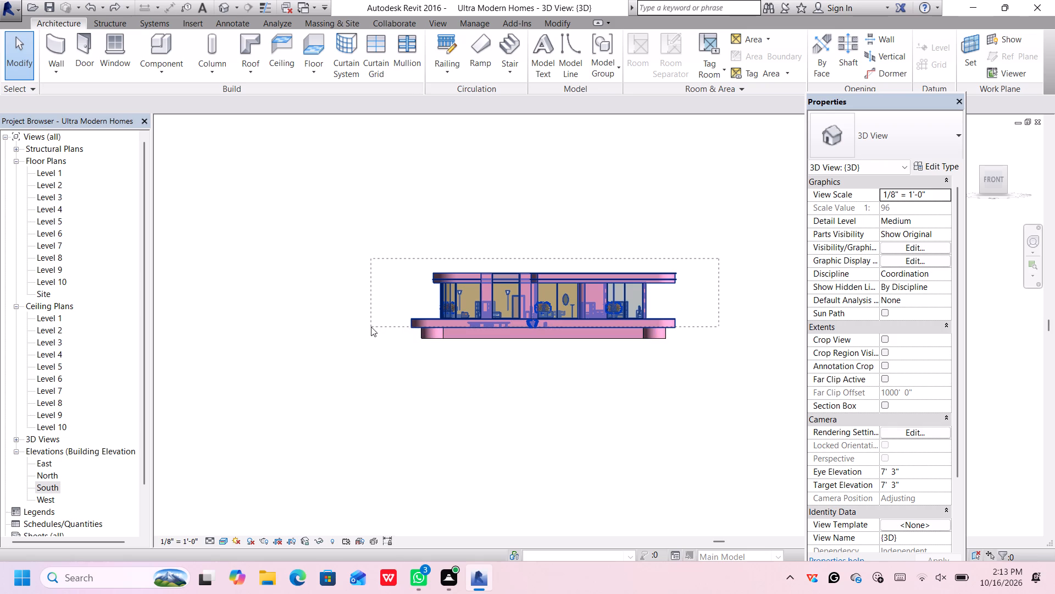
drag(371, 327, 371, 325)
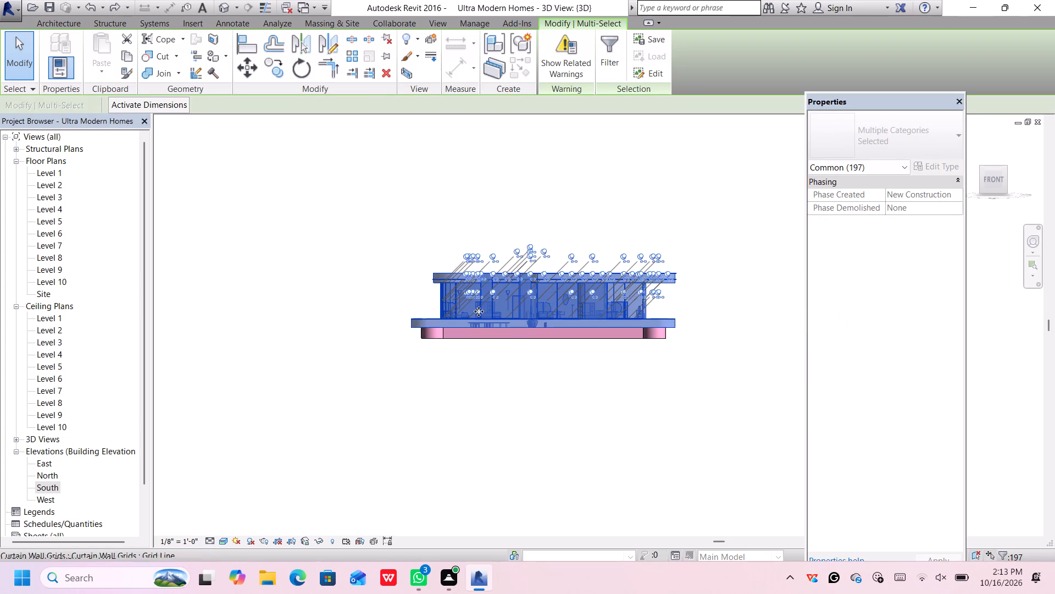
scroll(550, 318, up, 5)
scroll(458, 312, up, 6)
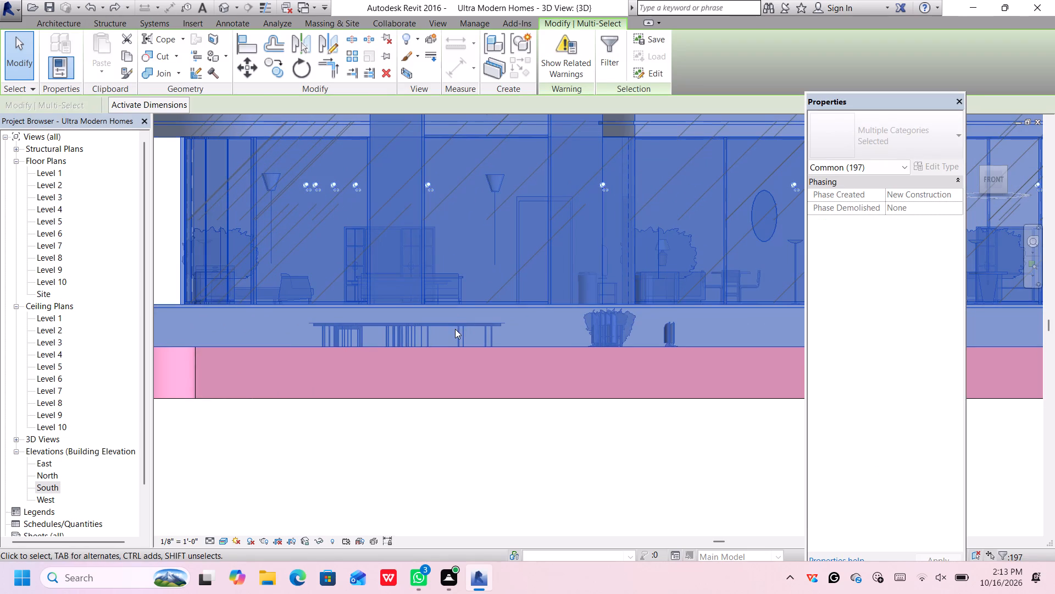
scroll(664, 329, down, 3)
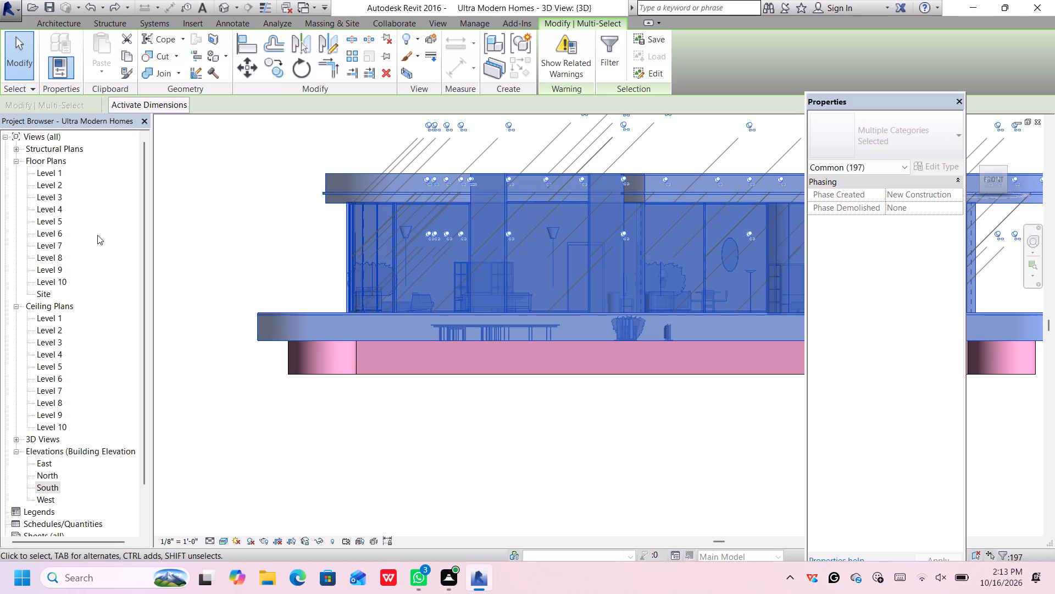
Examine the selected elements and the room and furniture layout in the Level 1 floor plan, clearing the selection.
click(44, 174)
click(44, 174)
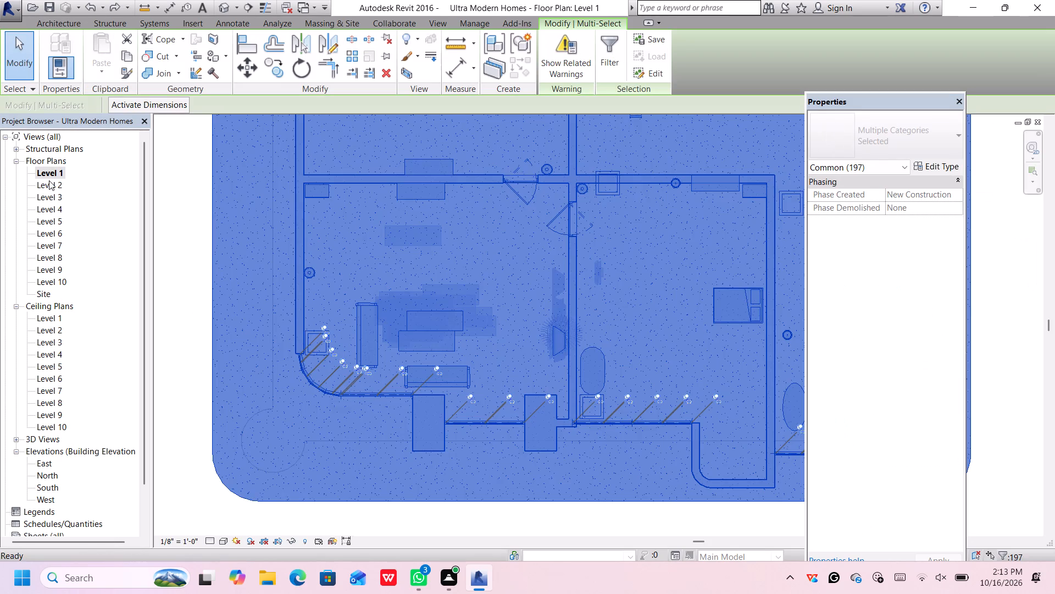
double_click(58, 169)
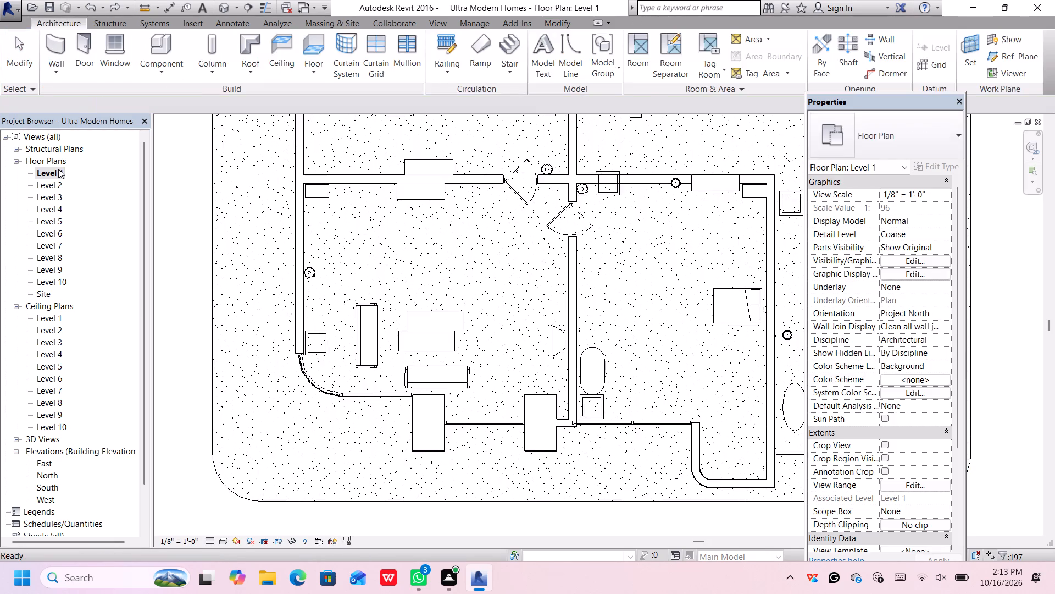
scroll(575, 359, up, 4)
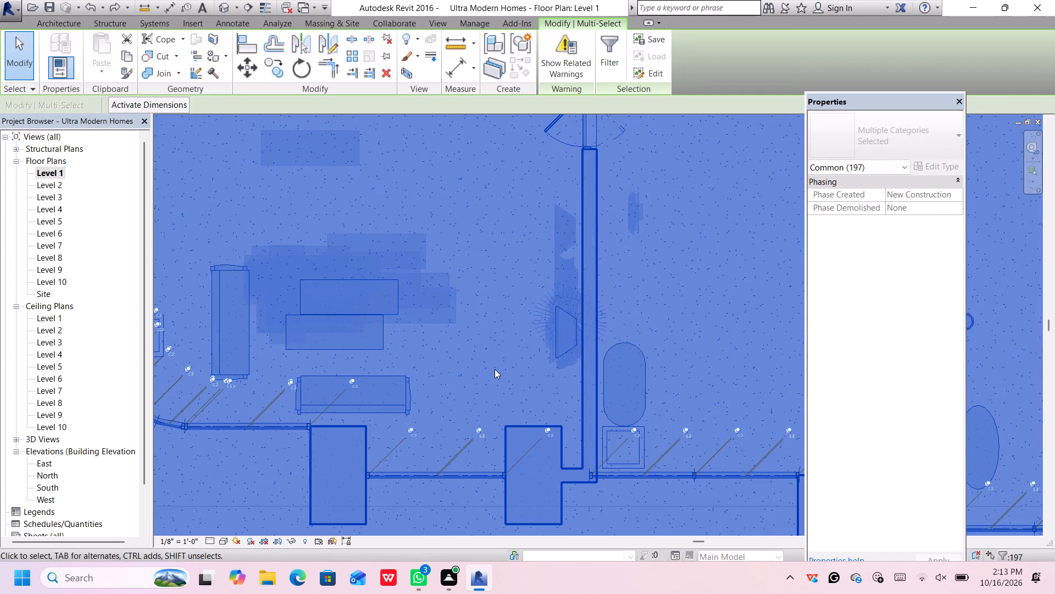
scroll(497, 373, down, 7)
click(544, 500)
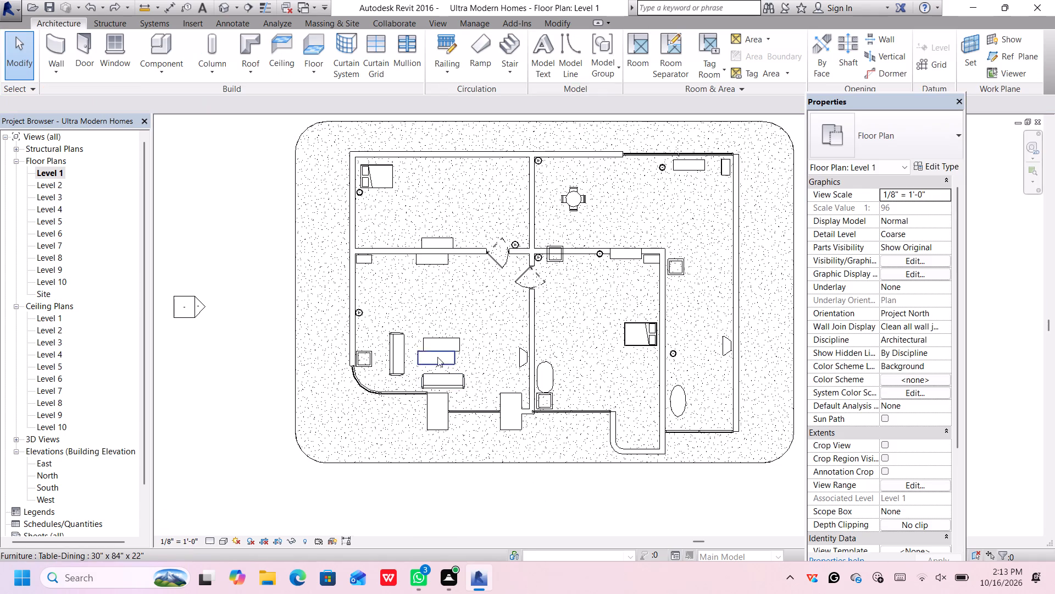
scroll(419, 345, up, 1)
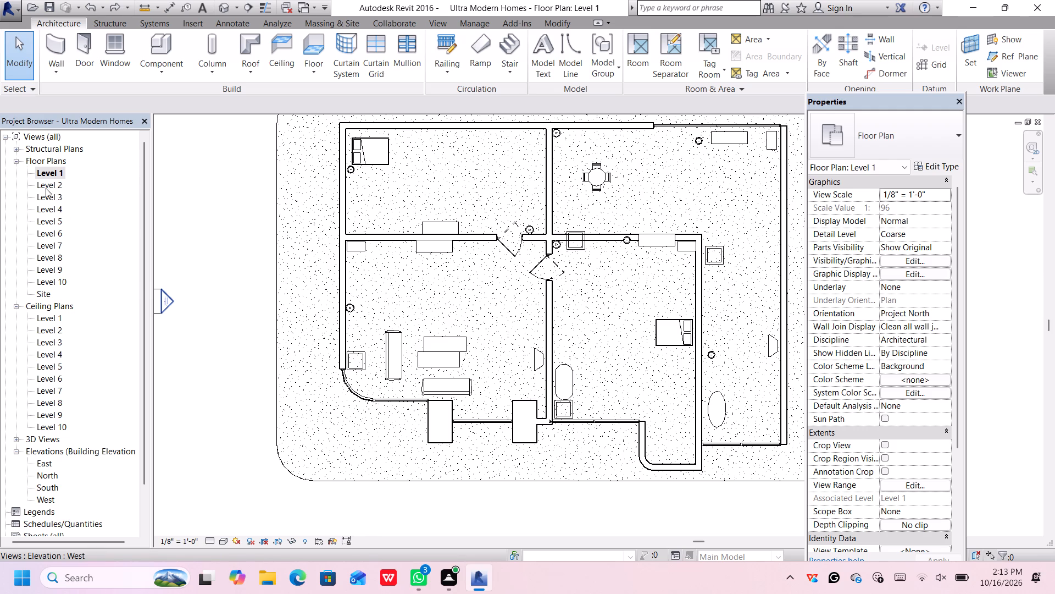
double_click(54, 171)
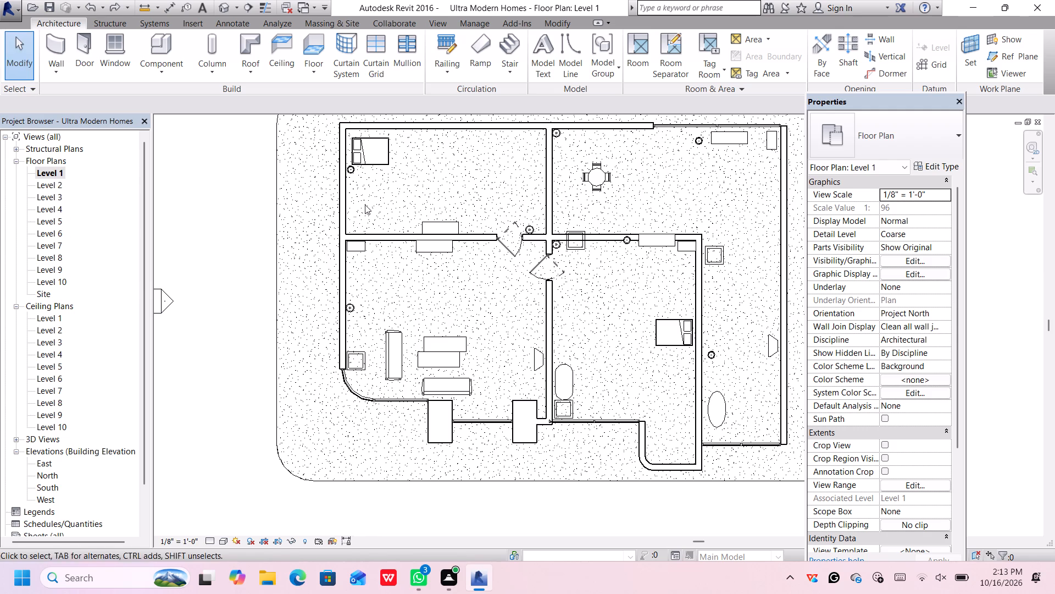
scroll(594, 355, down, 3)
scroll(595, 355, up, 1)
scroll(595, 355, down, 1)
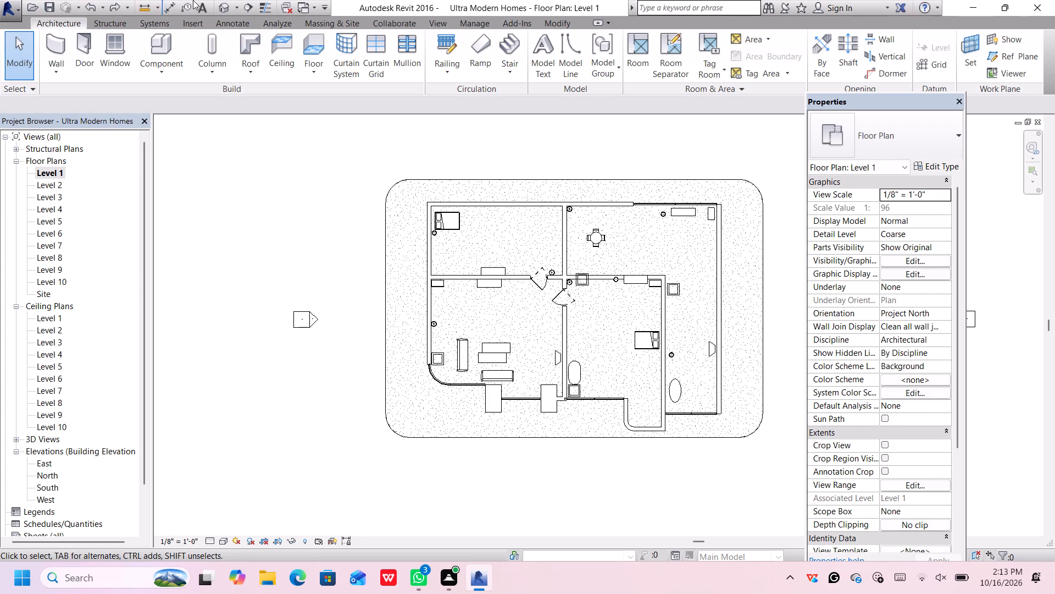
Open the default 3D view facing the house's front, with the whole storey and its base in view.
click(225, 11)
scroll(568, 324, down, 5)
middle_drag(652, 332, 549, 314)
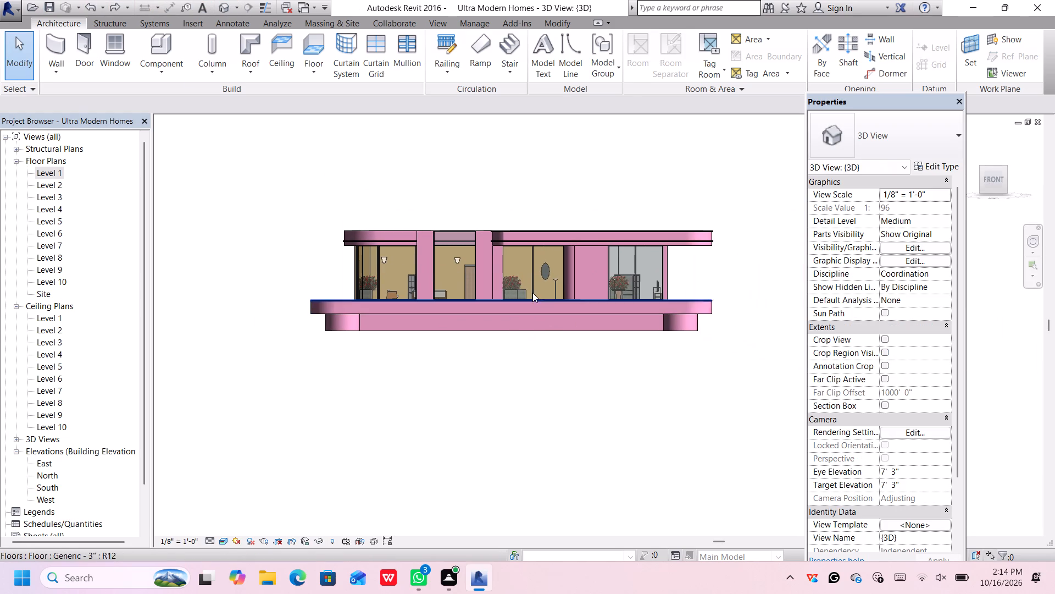
scroll(534, 293, up, 5)
scroll(543, 309, down, 3)
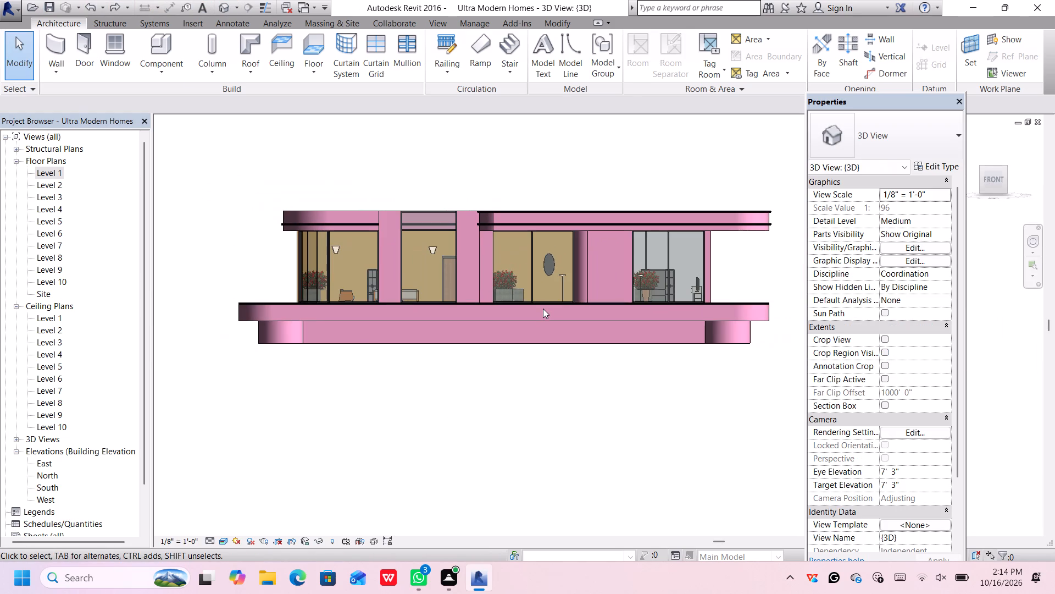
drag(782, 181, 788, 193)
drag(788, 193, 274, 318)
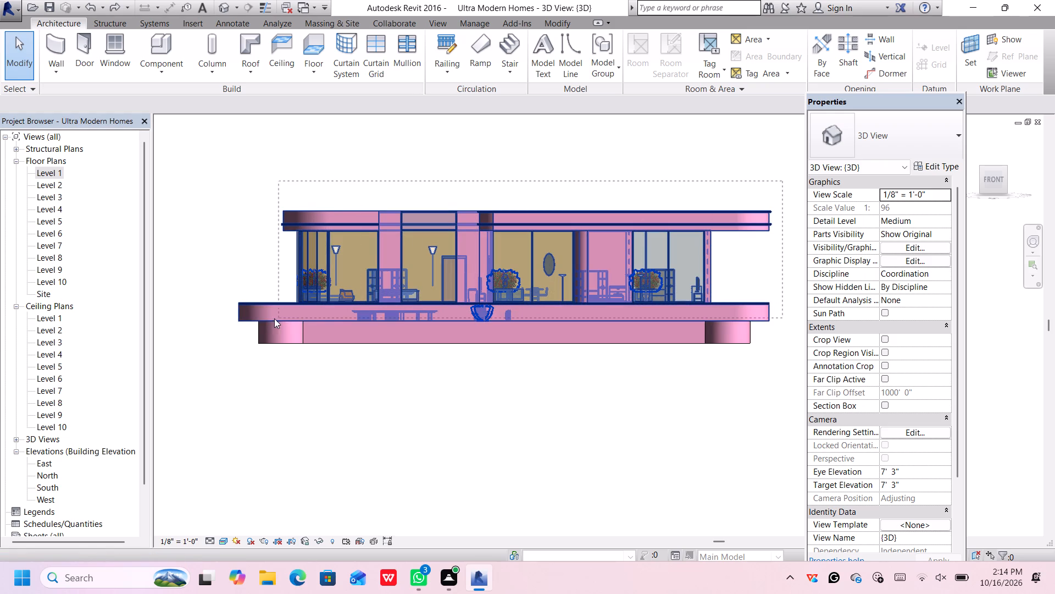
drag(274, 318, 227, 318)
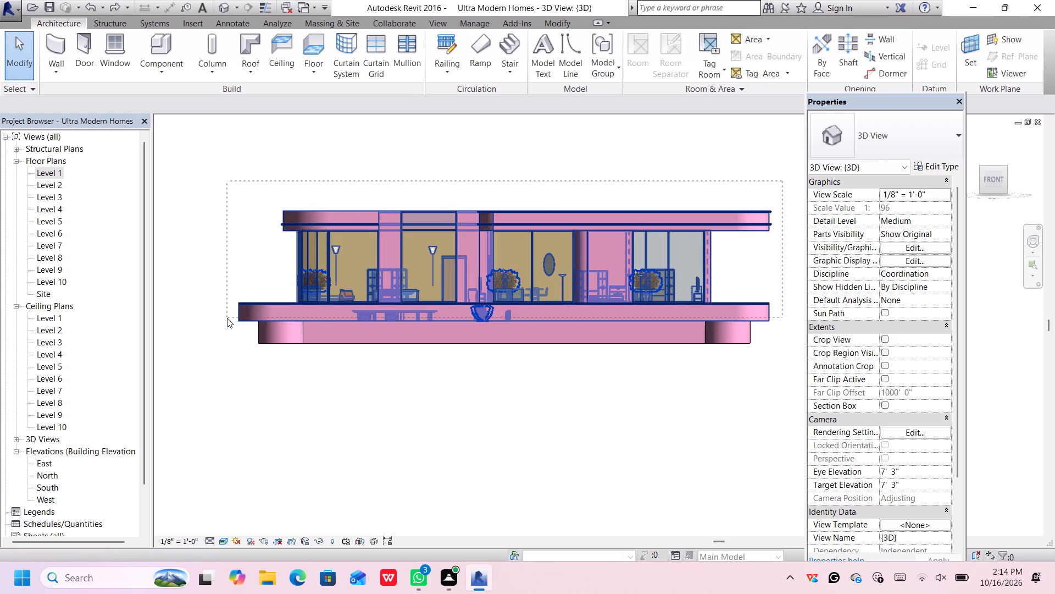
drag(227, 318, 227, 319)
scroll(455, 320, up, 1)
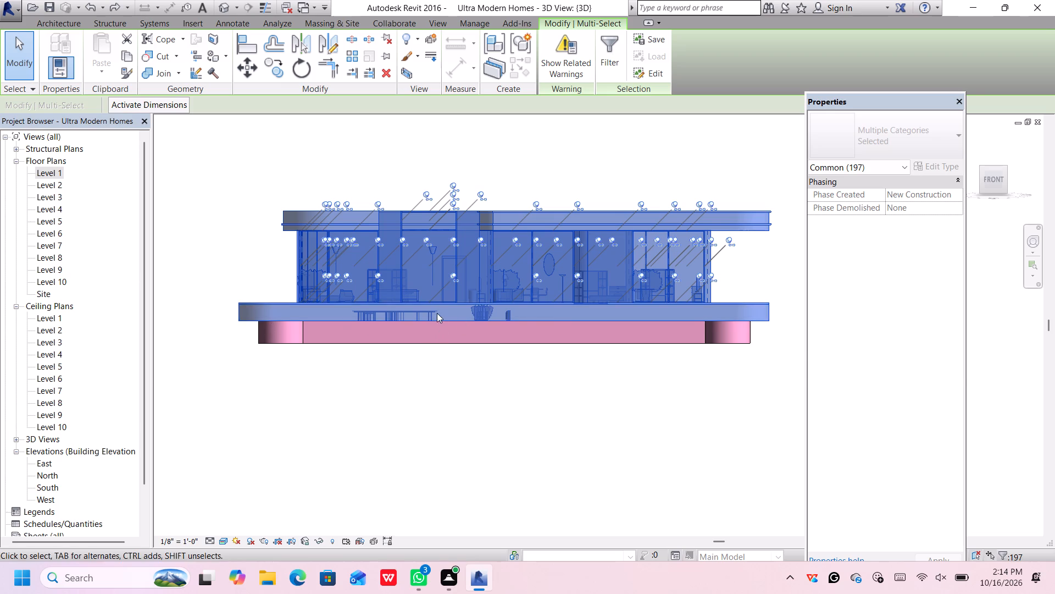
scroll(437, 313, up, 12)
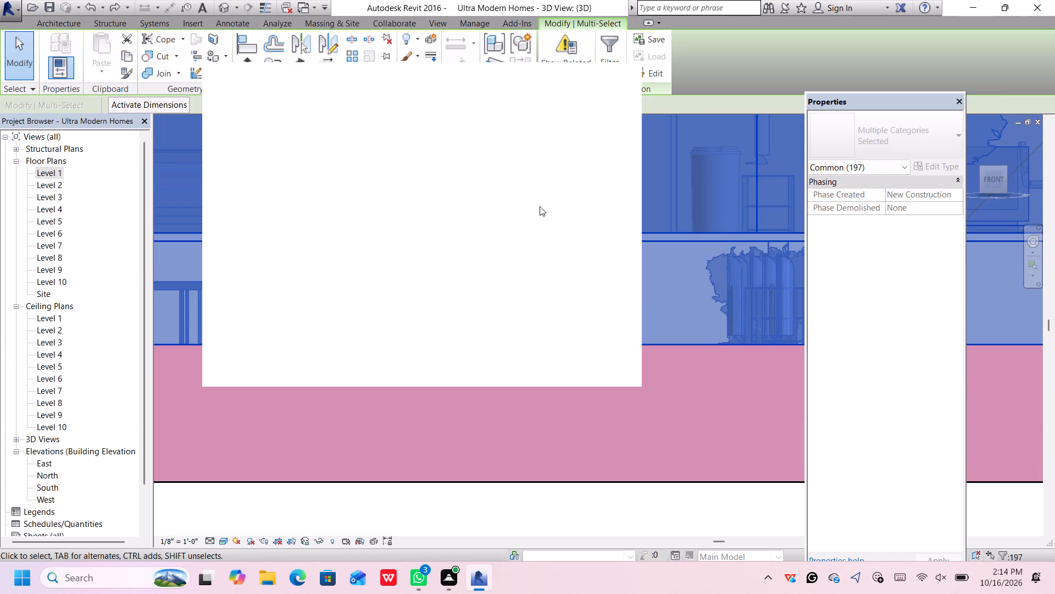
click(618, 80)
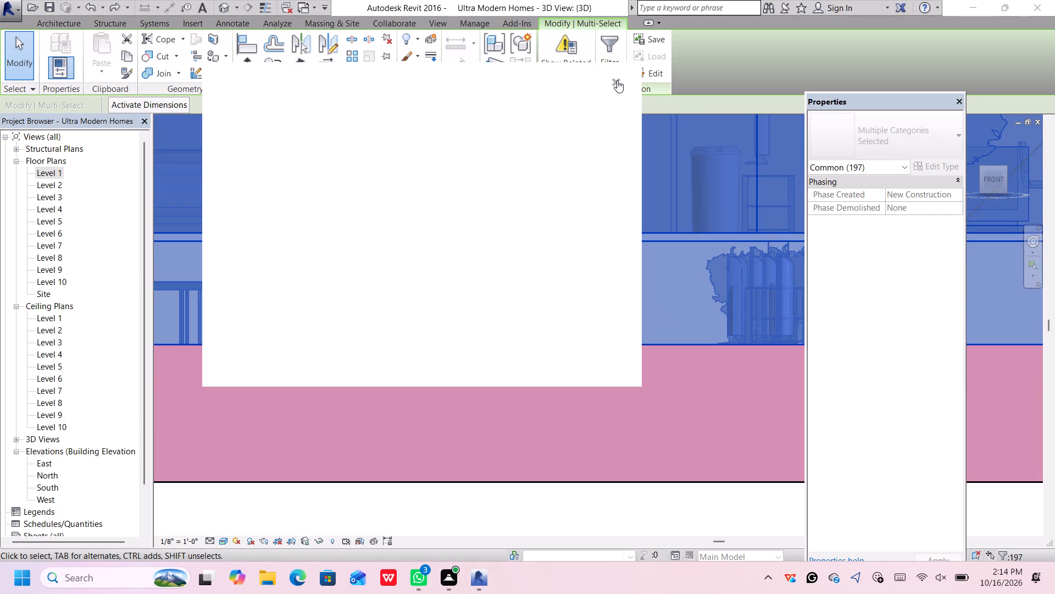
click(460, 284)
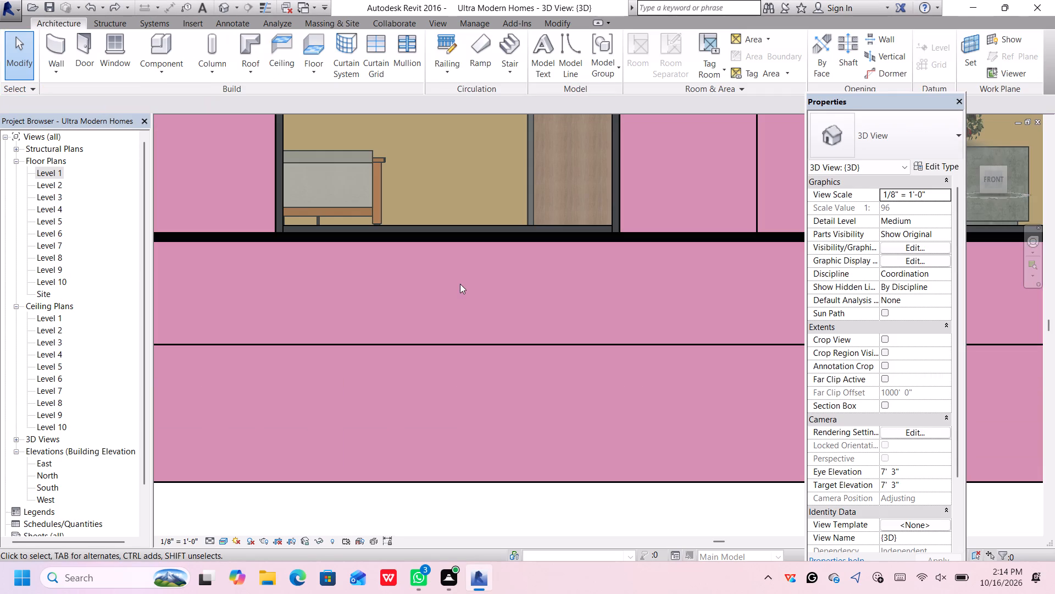
Group the storey's roof, walls, furniture and thick floor slab into a model group, leaving out the recessed base below.
scroll(460, 284, down, 15)
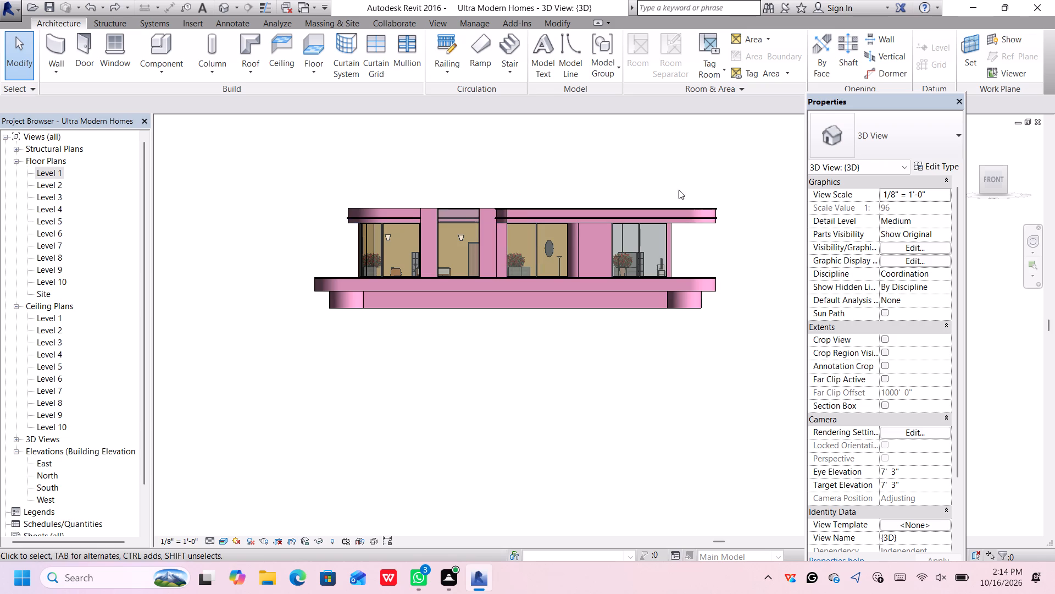
drag(762, 177, 284, 280)
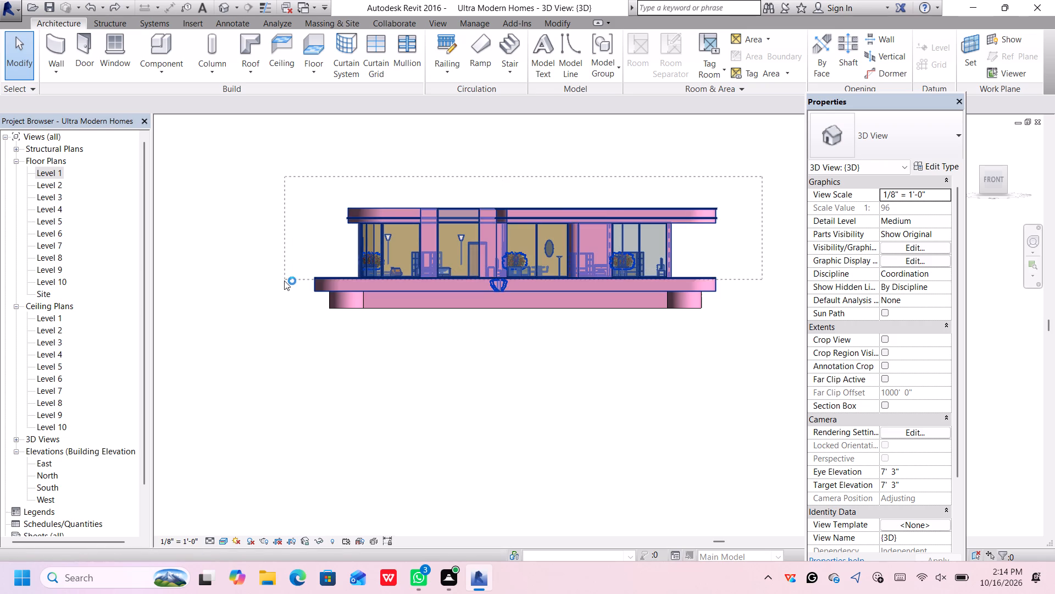
drag(284, 280, 290, 291)
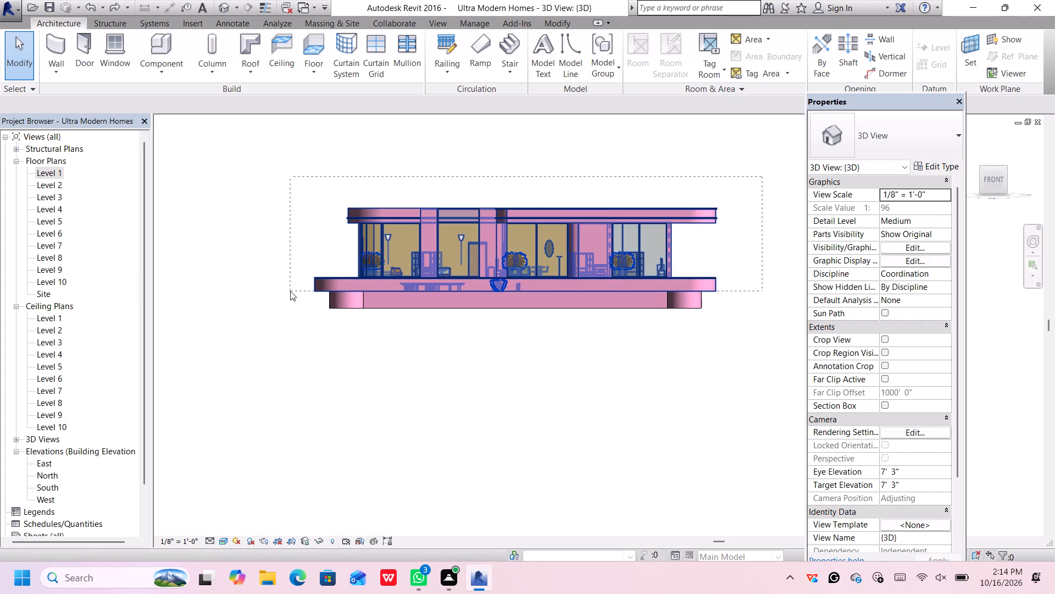
drag(290, 291, 287, 289)
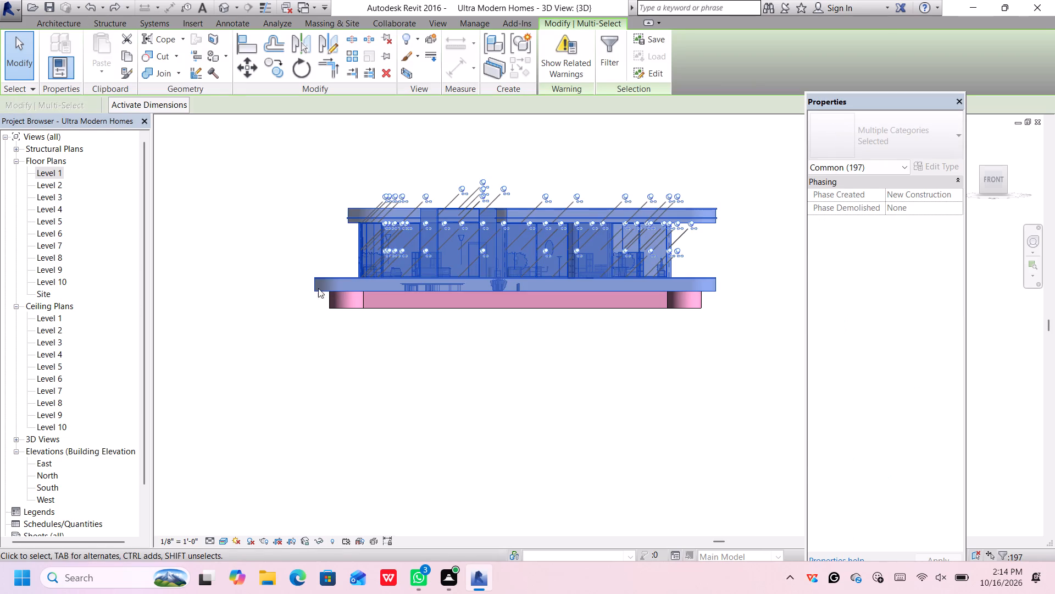
click(521, 37)
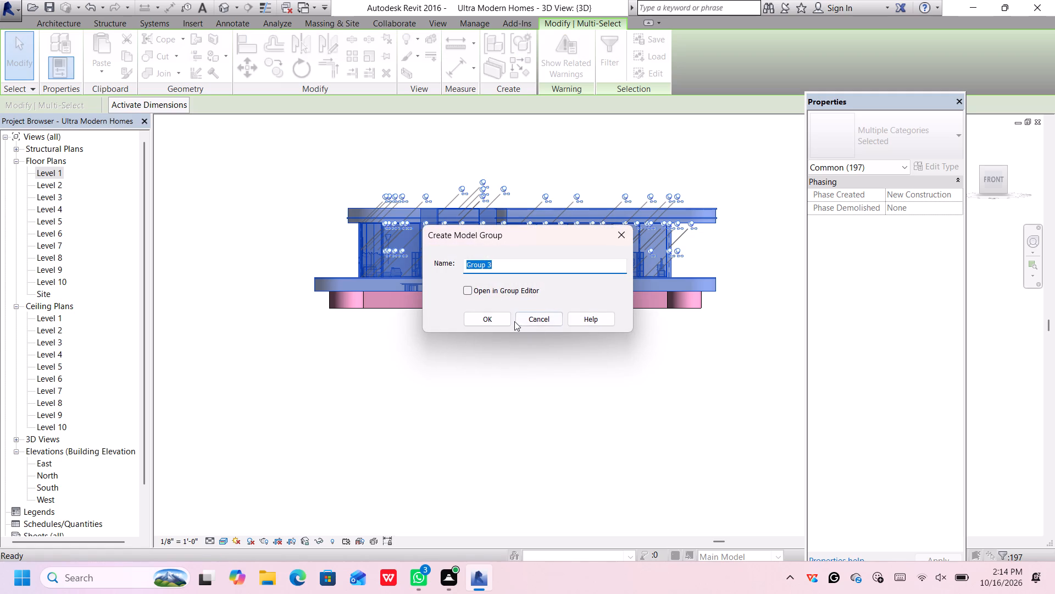
click(494, 321)
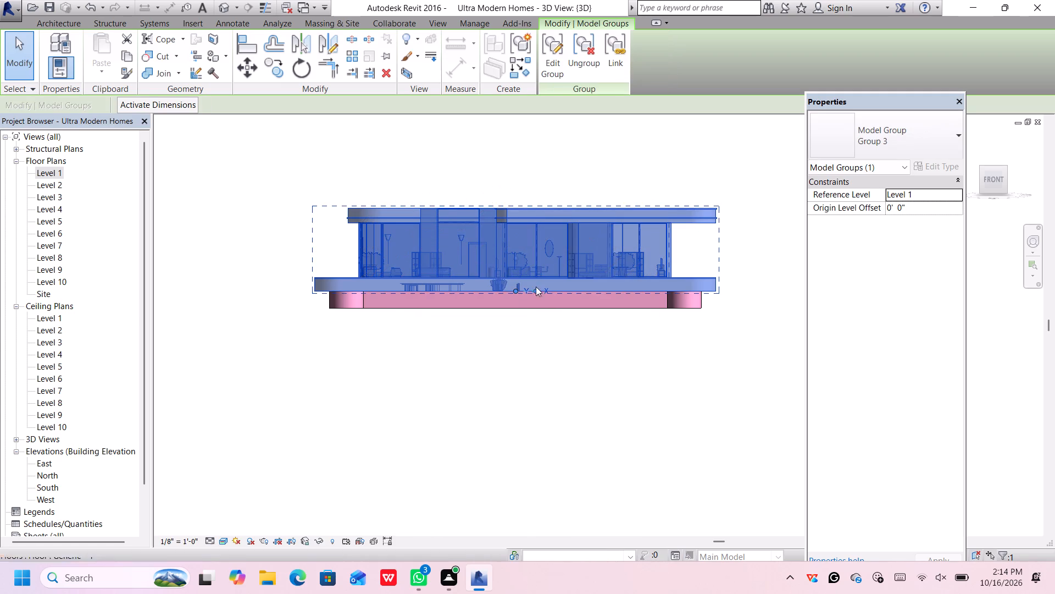
Copy the storey group and paste it in the South elevation directly above the original, with its slab just above the lower roof.
scroll(530, 198, down, 2)
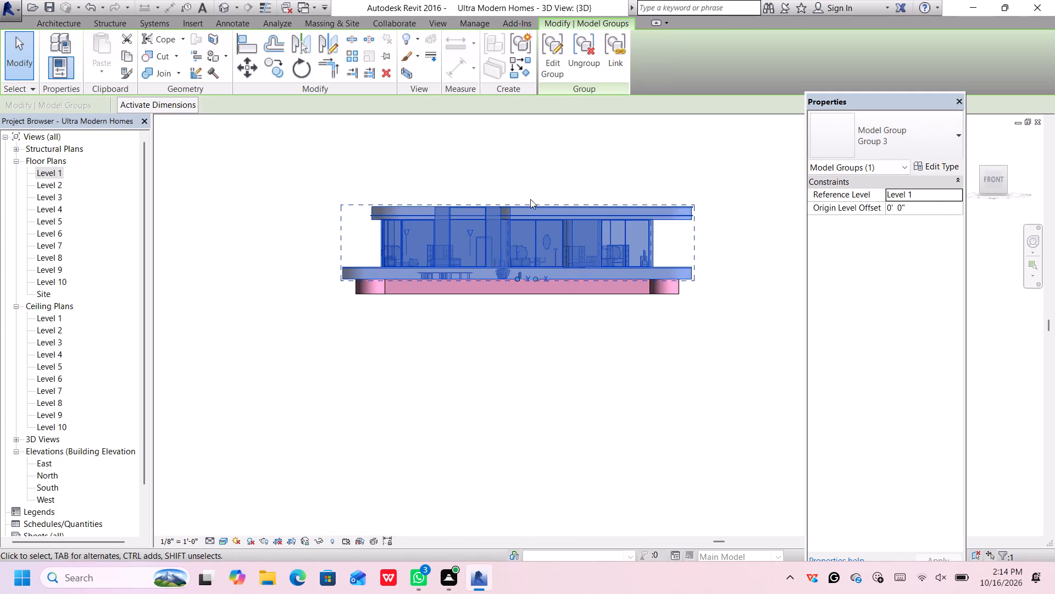
scroll(530, 201, up, 5)
scroll(553, 194, down, 2)
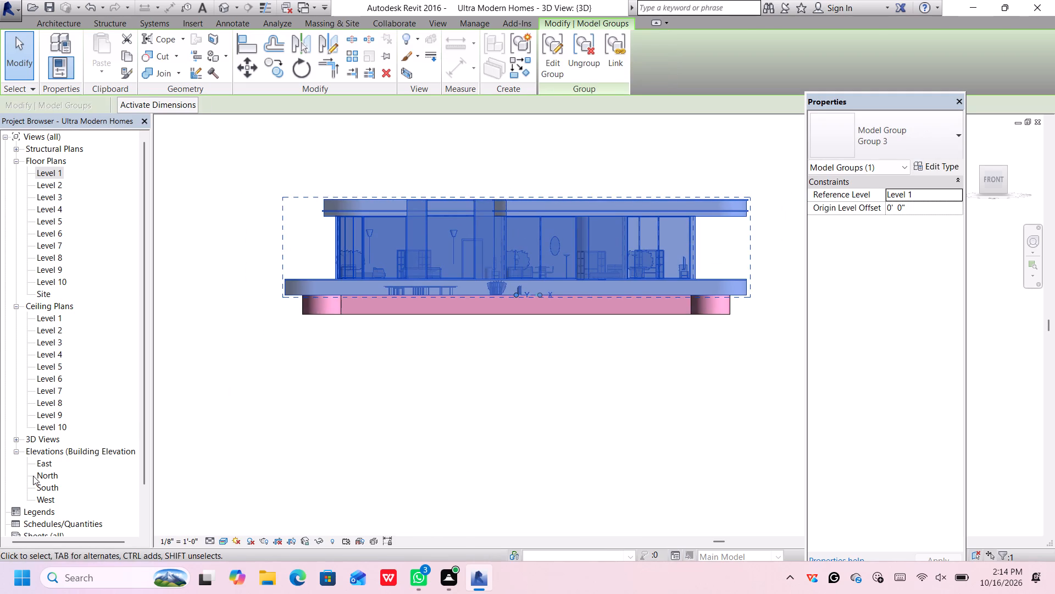
double_click(39, 488)
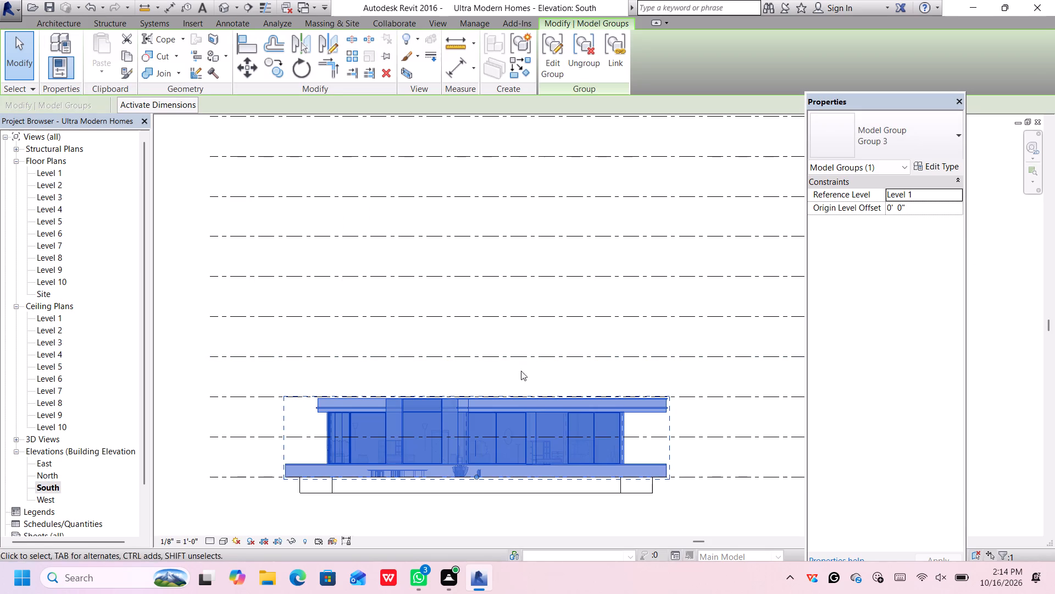
key(ctrl+c)
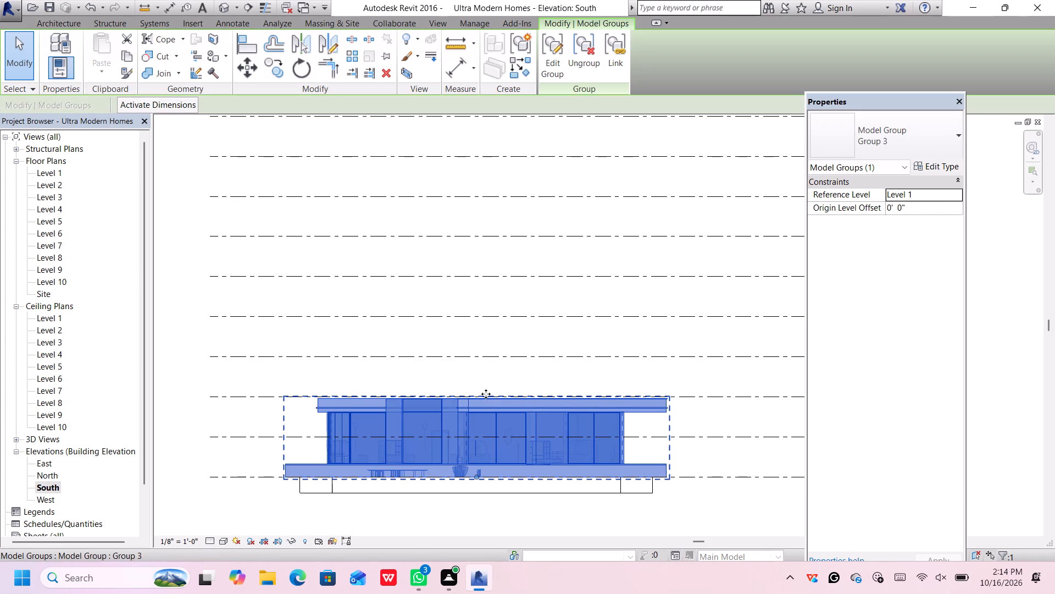
key(ctrl+v)
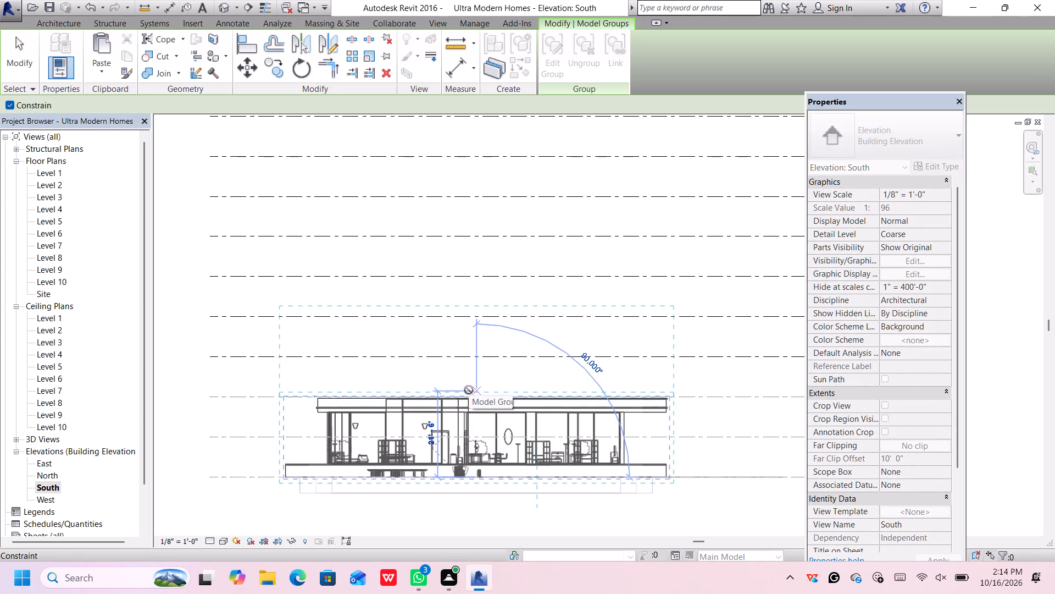
click(467, 386)
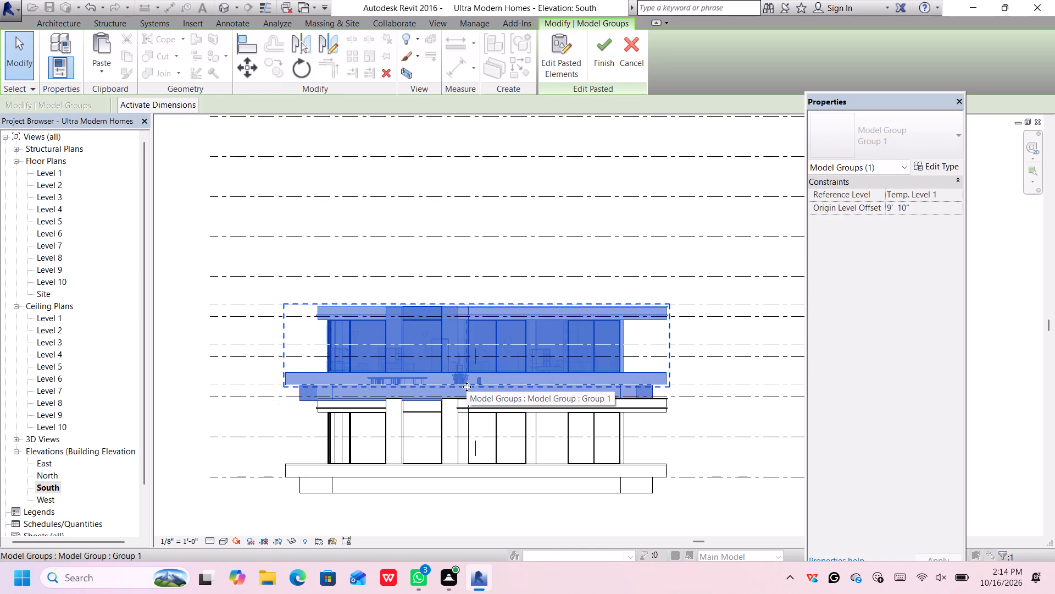
scroll(328, 387, up, 4)
scroll(318, 398, down, 3)
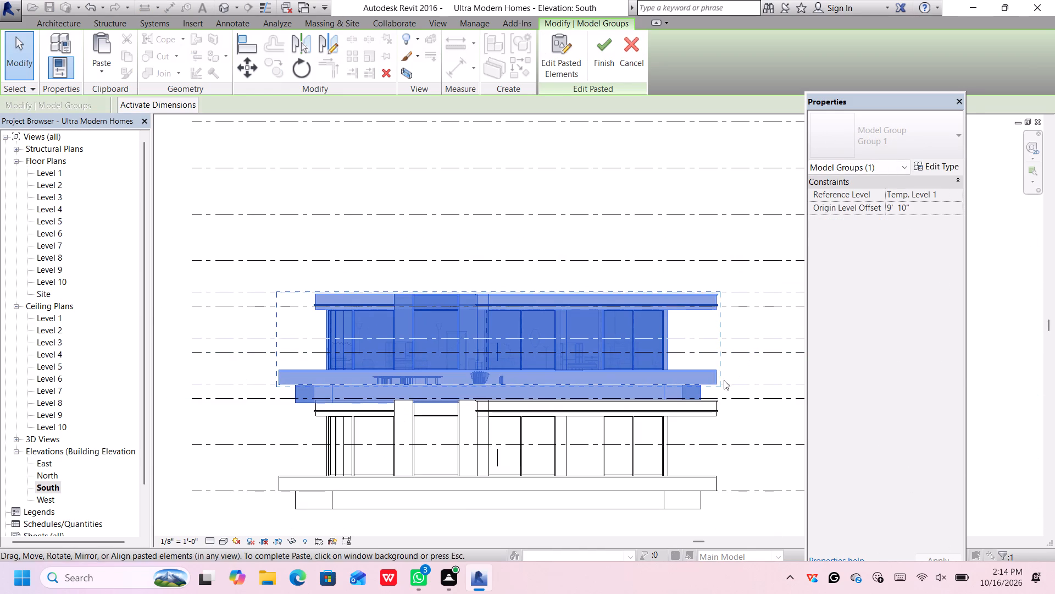
Finish the paste and fix the inconsistent groups by ungrouping them.
click(731, 383)
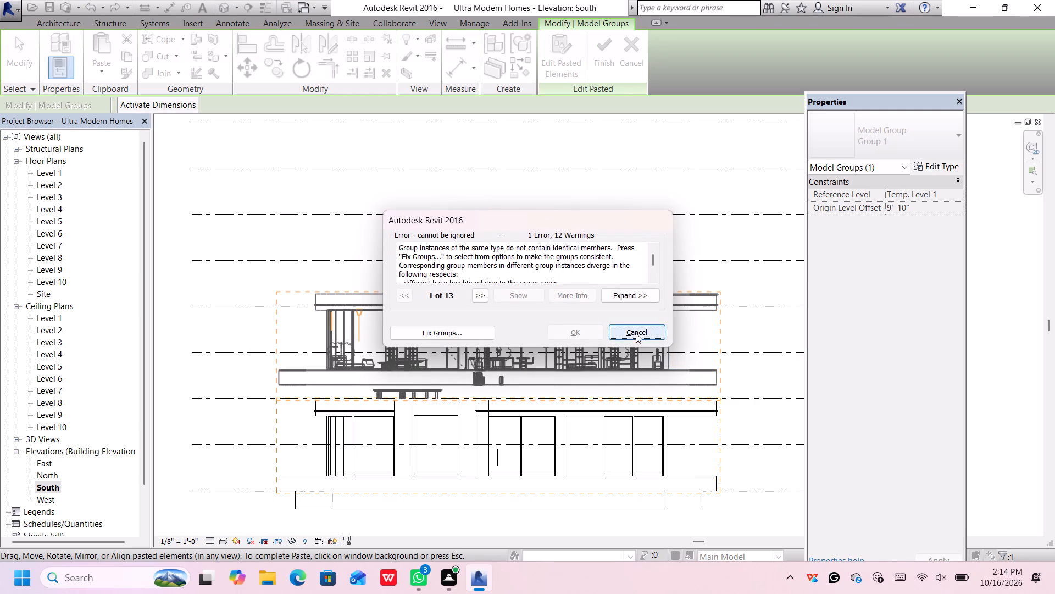
click(464, 331)
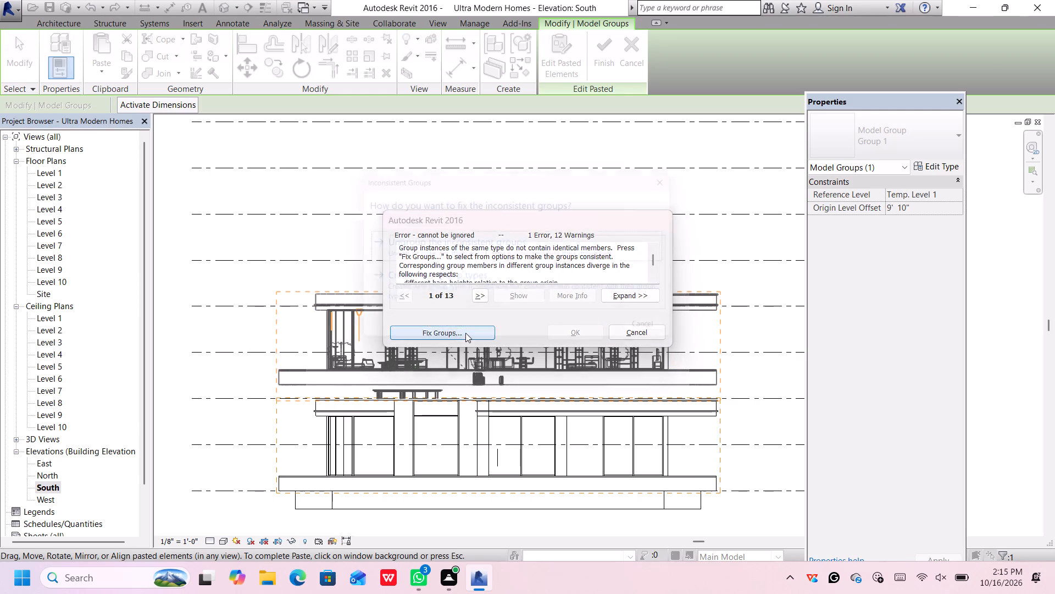
click(521, 249)
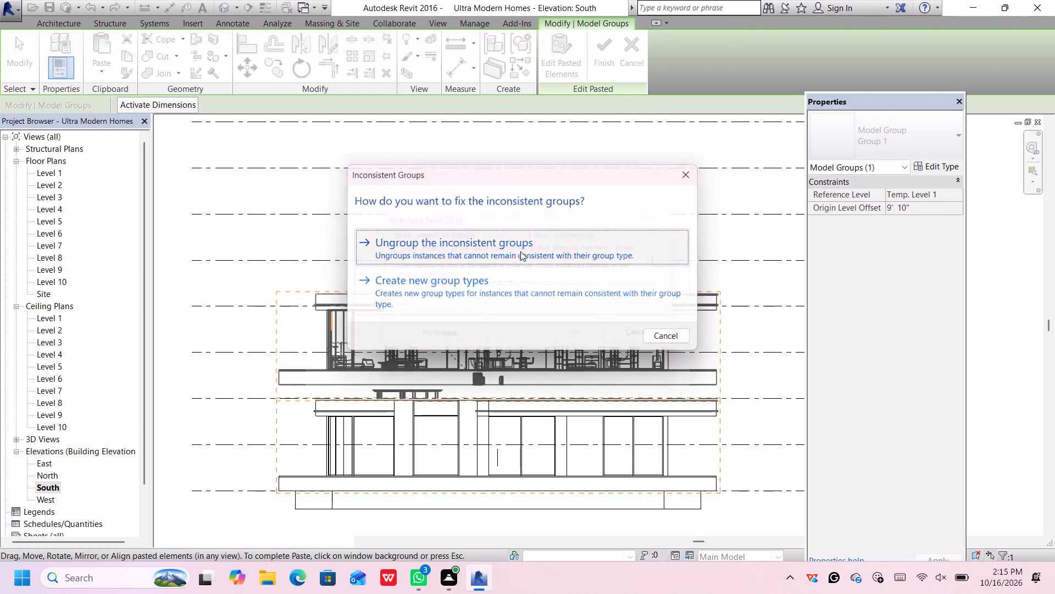
Delete the pasted dining tables in the gap between the upper floor slab and the lower storey's roof.
scroll(403, 394, up, 3)
click(403, 391)
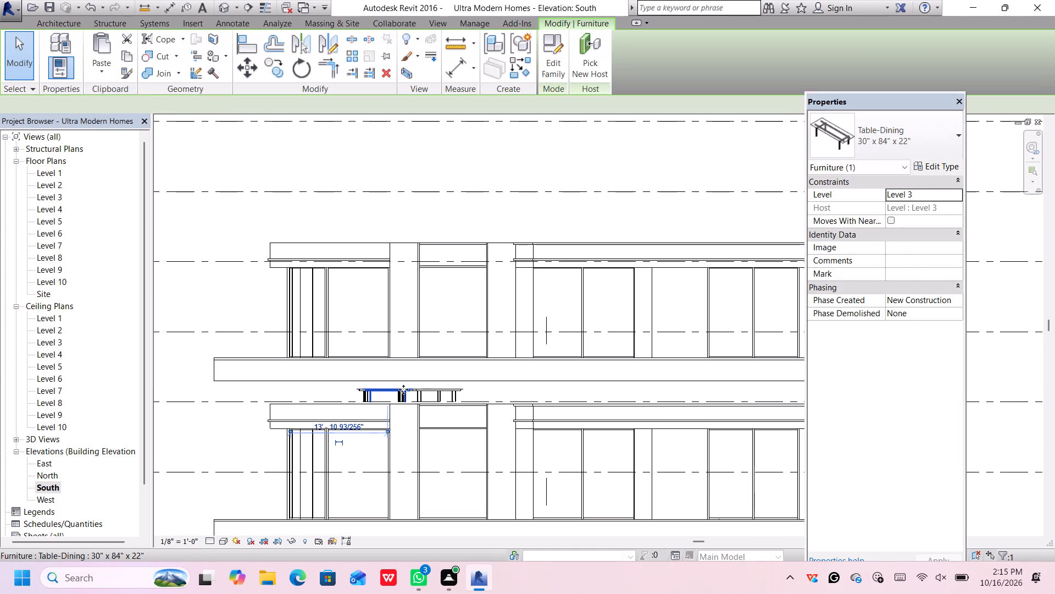
scroll(421, 389, up, 9)
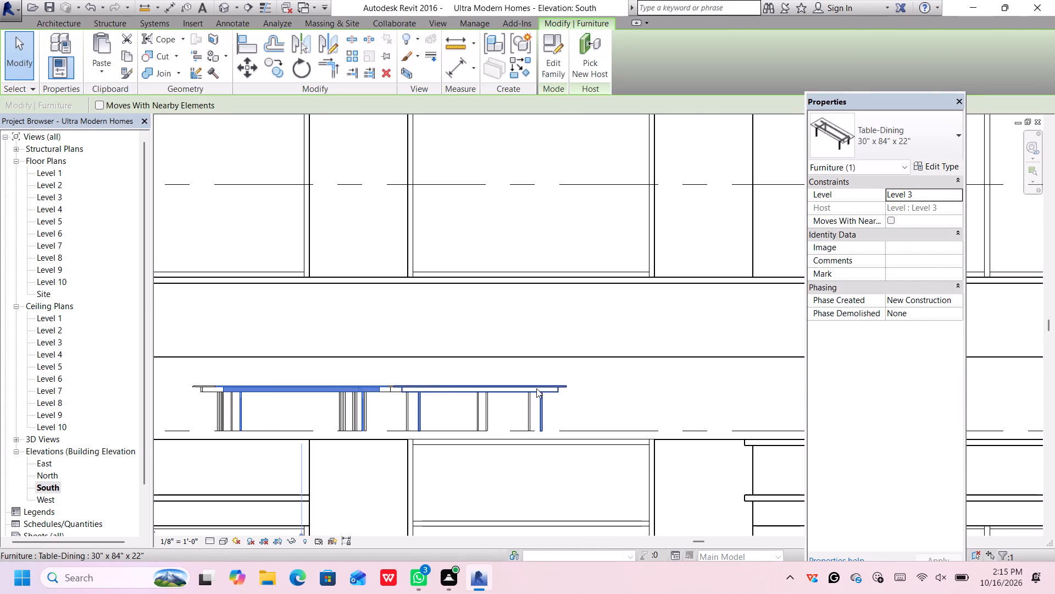
drag(581, 376, 201, 403)
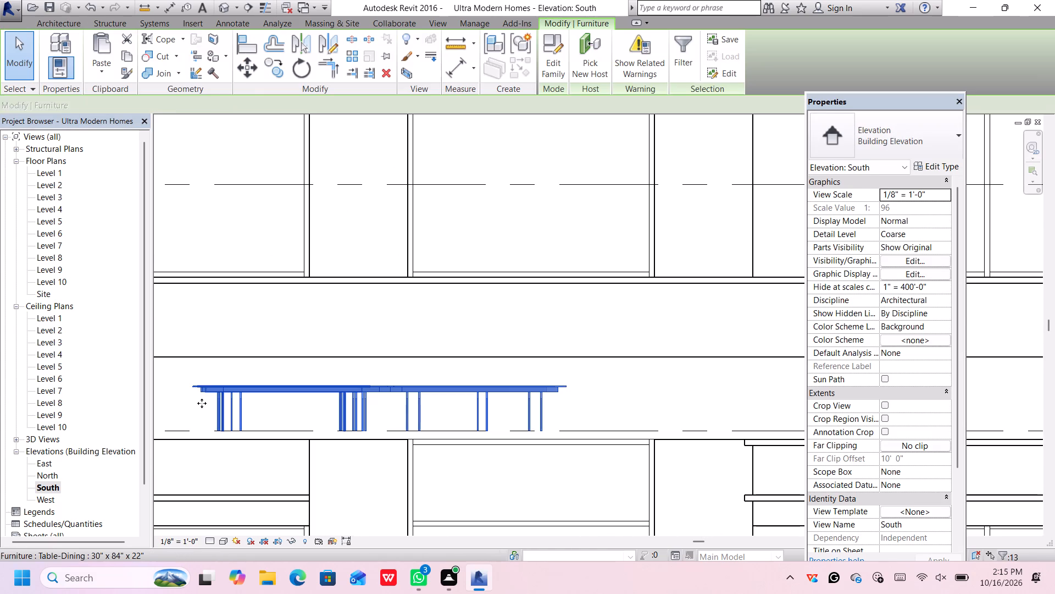
key(Delete)
Delete the pasted upper storey's Generic - 3' floor slab, keeping the thin floor above it.
scroll(467, 366, down, 7)
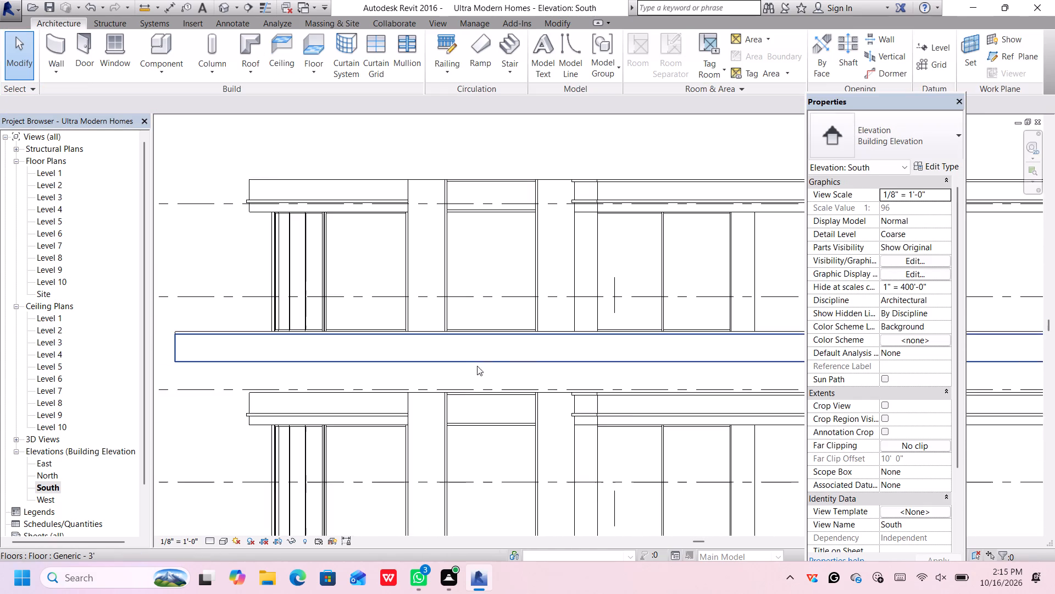
scroll(492, 365, down, 6)
scroll(633, 368, up, 3)
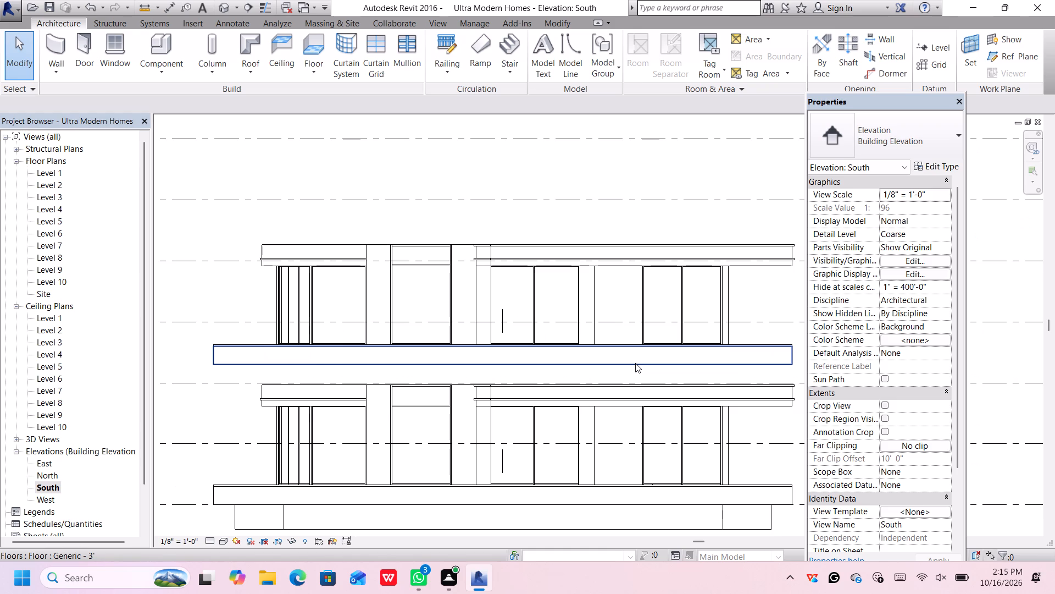
click(635, 363)
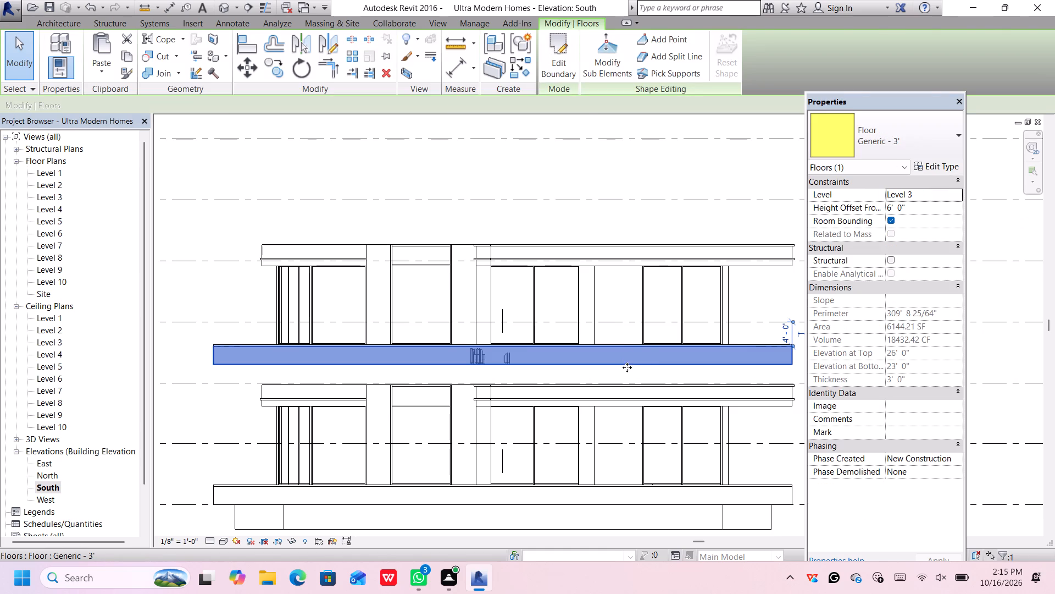
key(Delete)
Delete the remaining tables, plant, TV and shelving hanging between the upper storey's thin floor and the lower roof.
scroll(493, 366, up, 1)
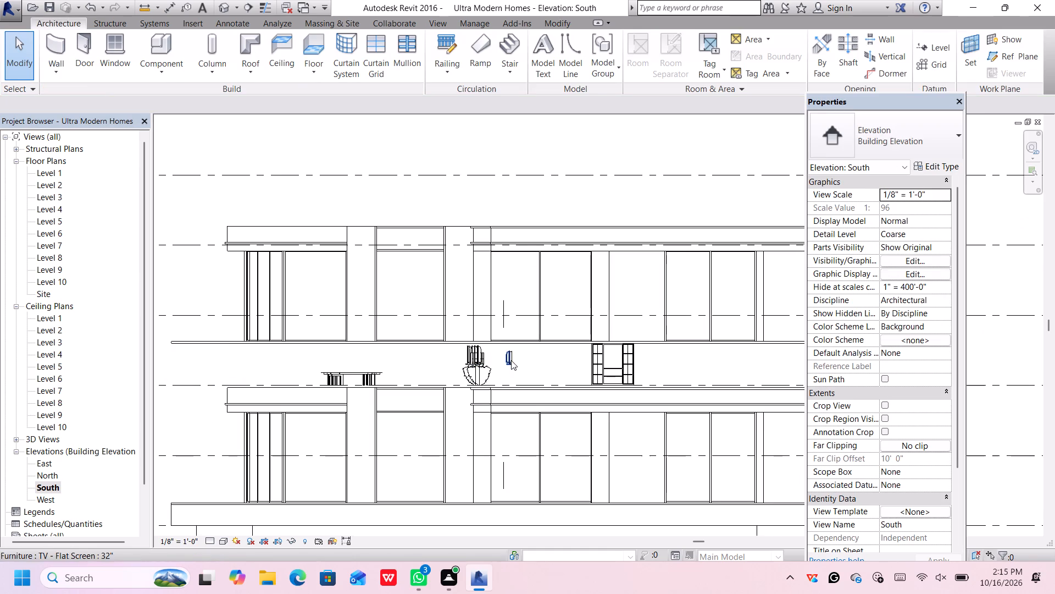
drag(648, 351, 389, 377)
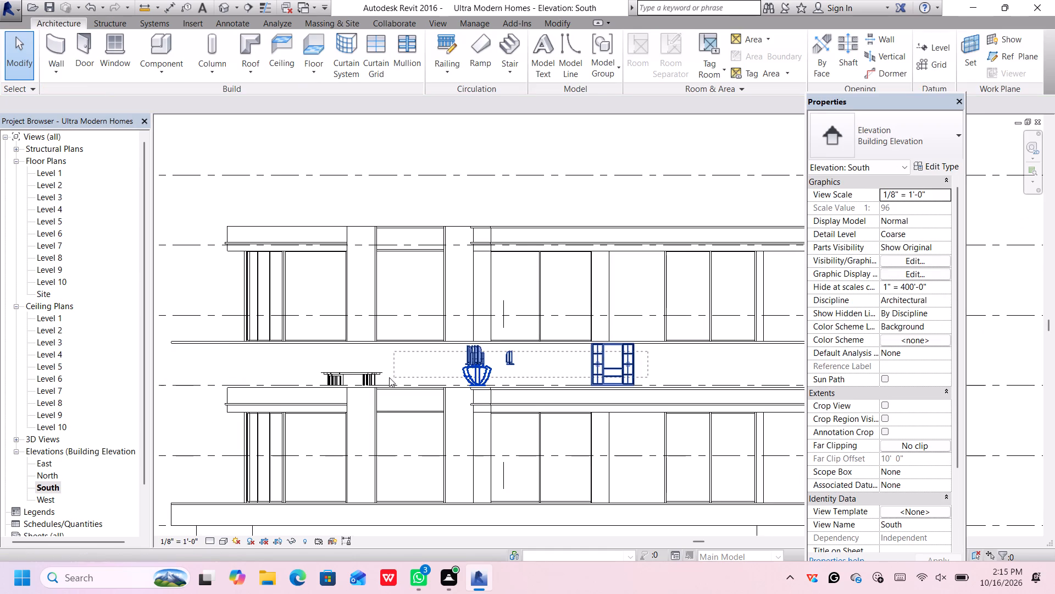
drag(389, 377, 319, 381)
key(Delete)
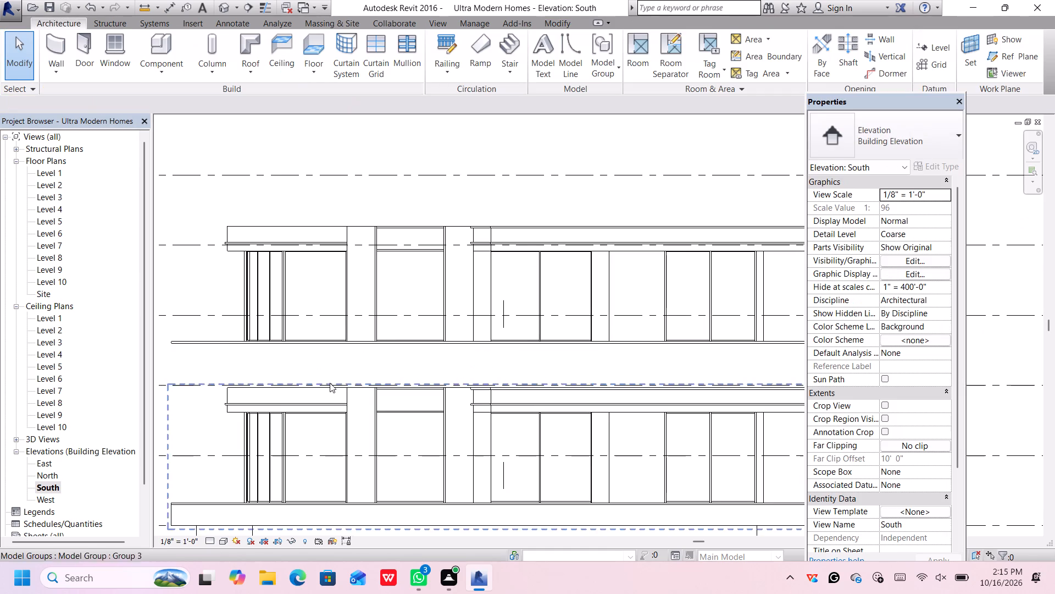
scroll(523, 351, down, 4)
scroll(580, 350, up, 1)
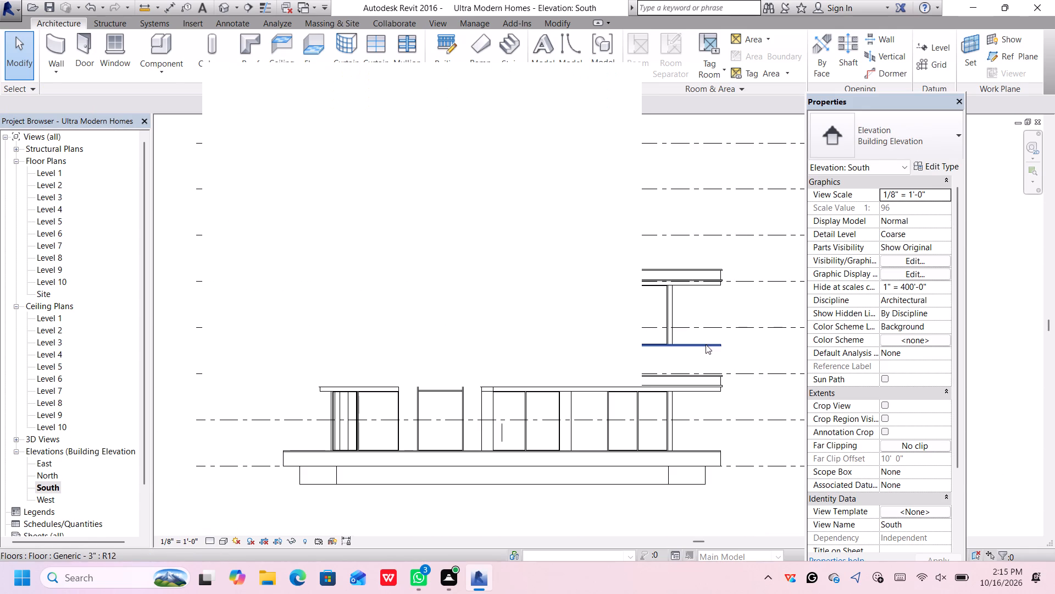
Delete the thin Generic - 3" : R12 floor under the upper storey's walls and dismiss the notification card.
click(706, 344)
key(Delete)
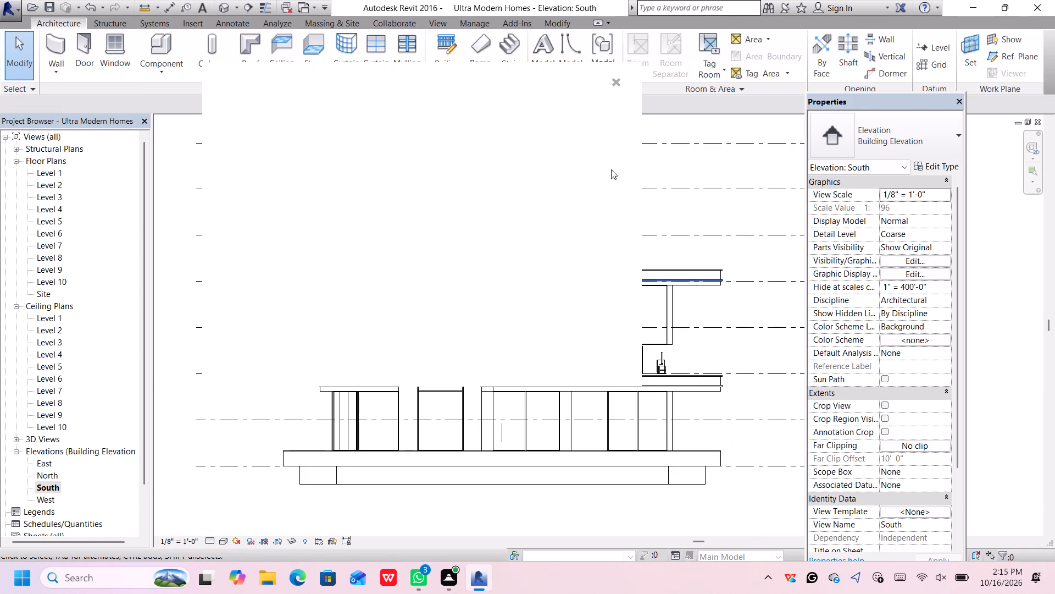
click(615, 80)
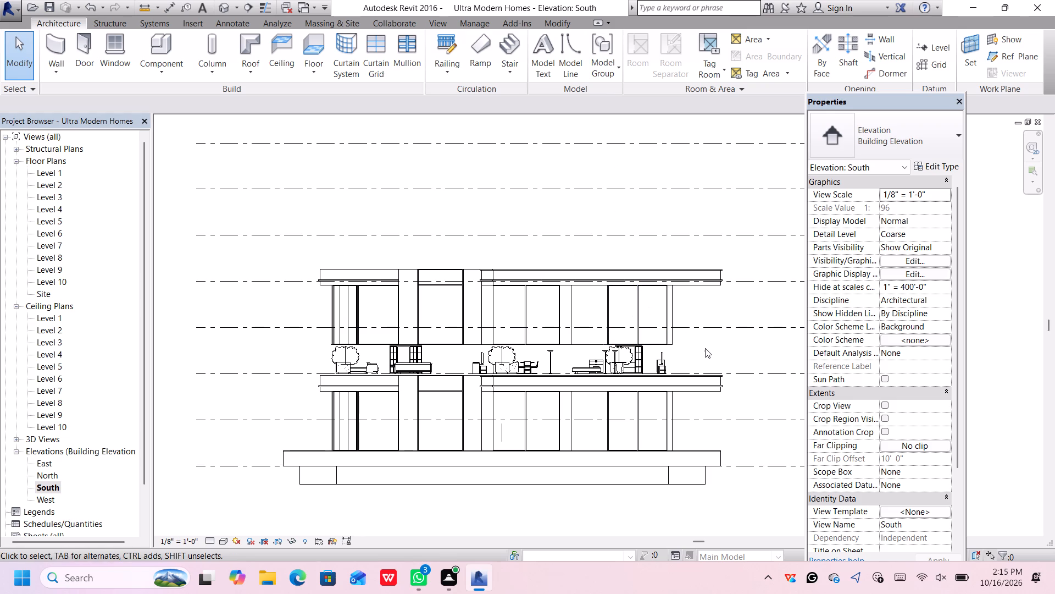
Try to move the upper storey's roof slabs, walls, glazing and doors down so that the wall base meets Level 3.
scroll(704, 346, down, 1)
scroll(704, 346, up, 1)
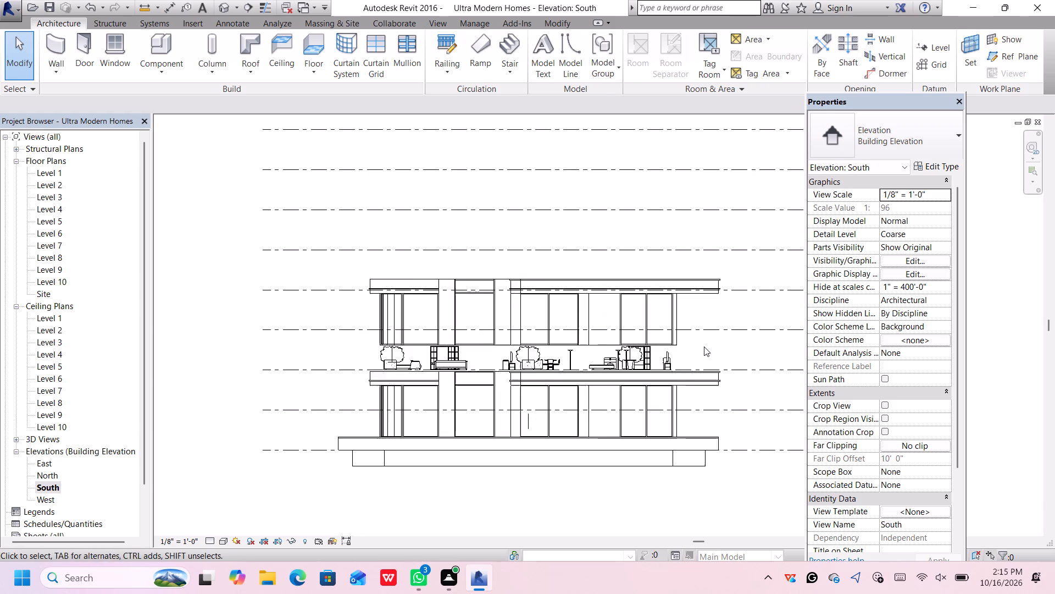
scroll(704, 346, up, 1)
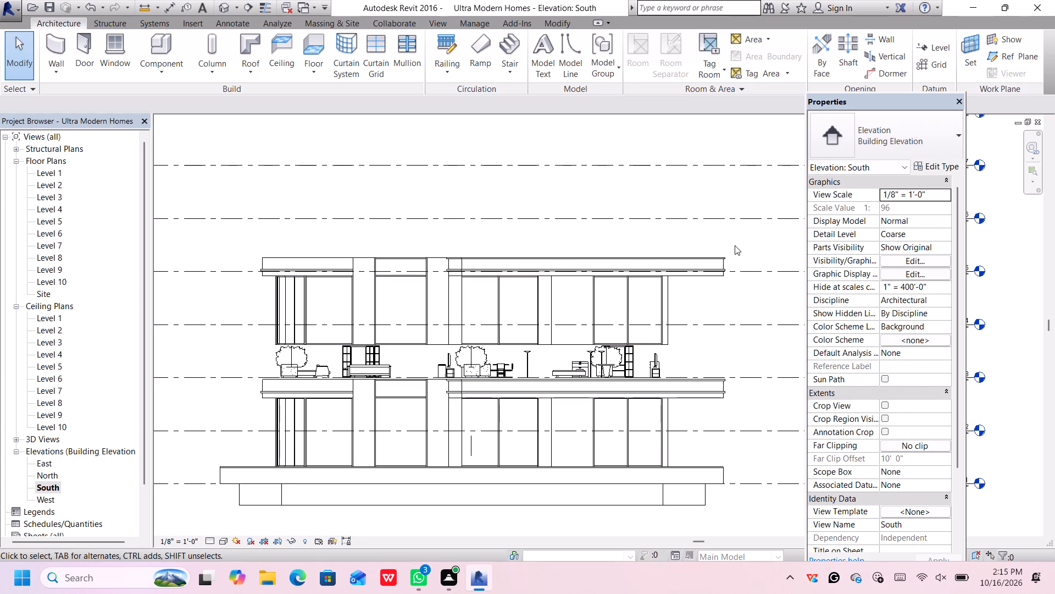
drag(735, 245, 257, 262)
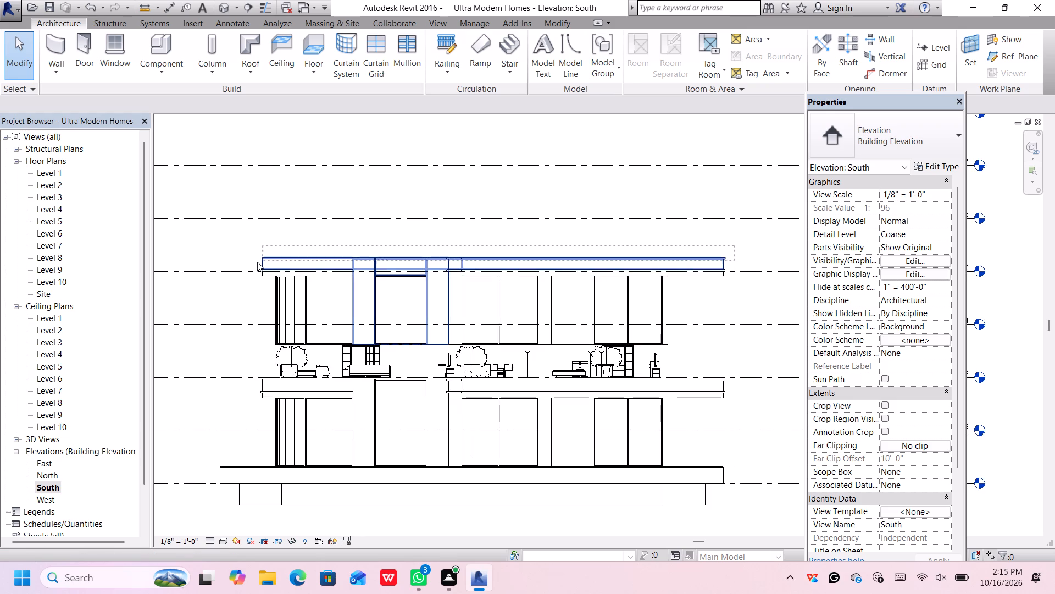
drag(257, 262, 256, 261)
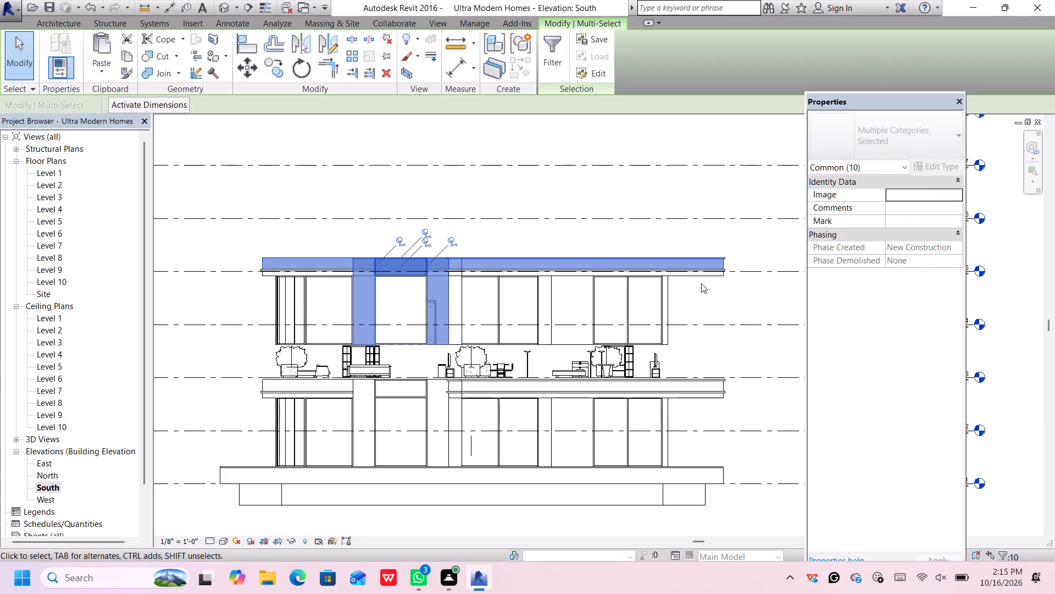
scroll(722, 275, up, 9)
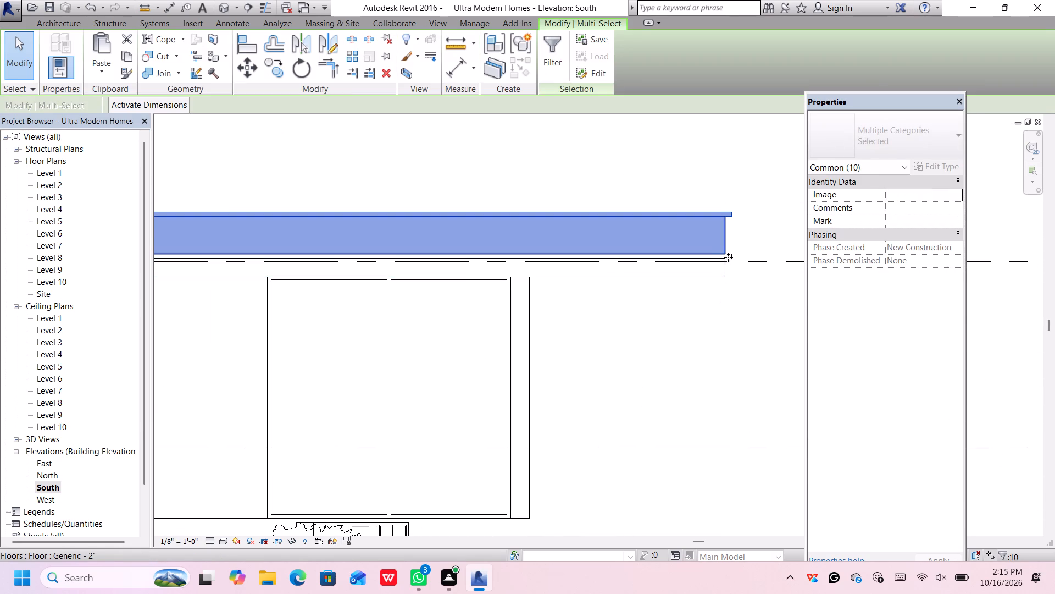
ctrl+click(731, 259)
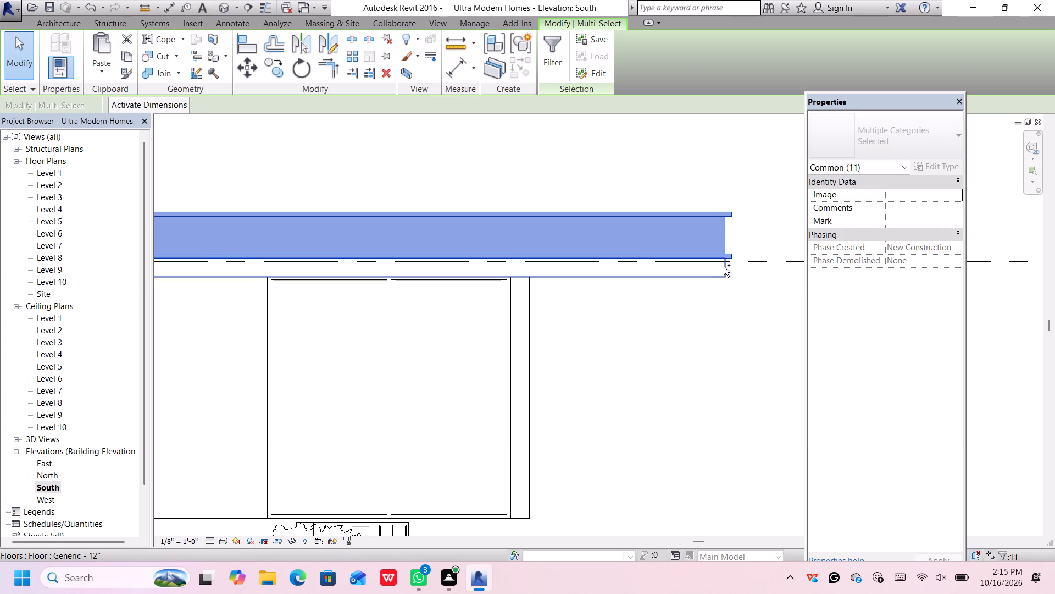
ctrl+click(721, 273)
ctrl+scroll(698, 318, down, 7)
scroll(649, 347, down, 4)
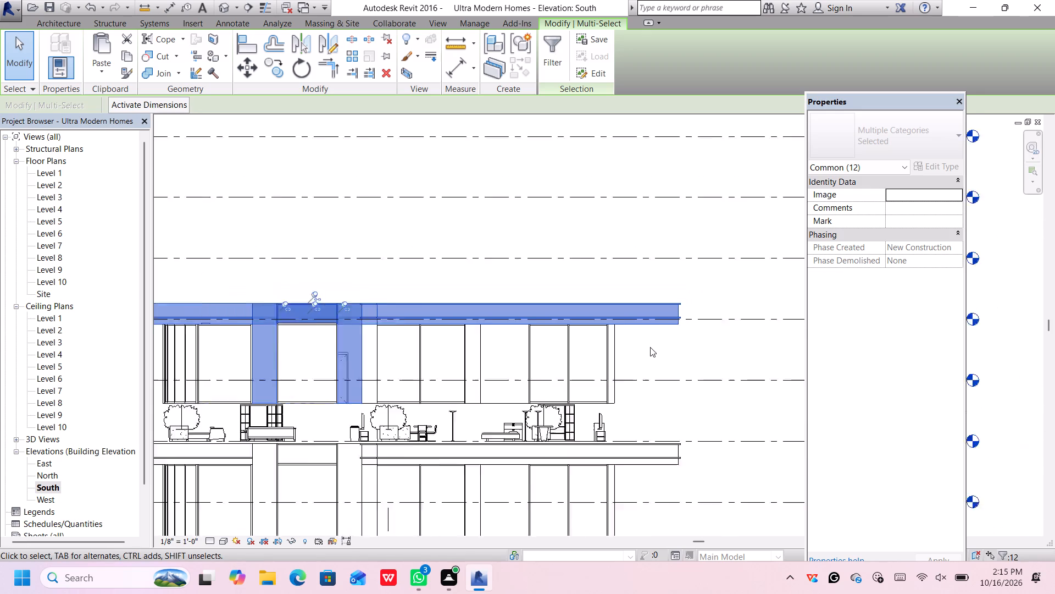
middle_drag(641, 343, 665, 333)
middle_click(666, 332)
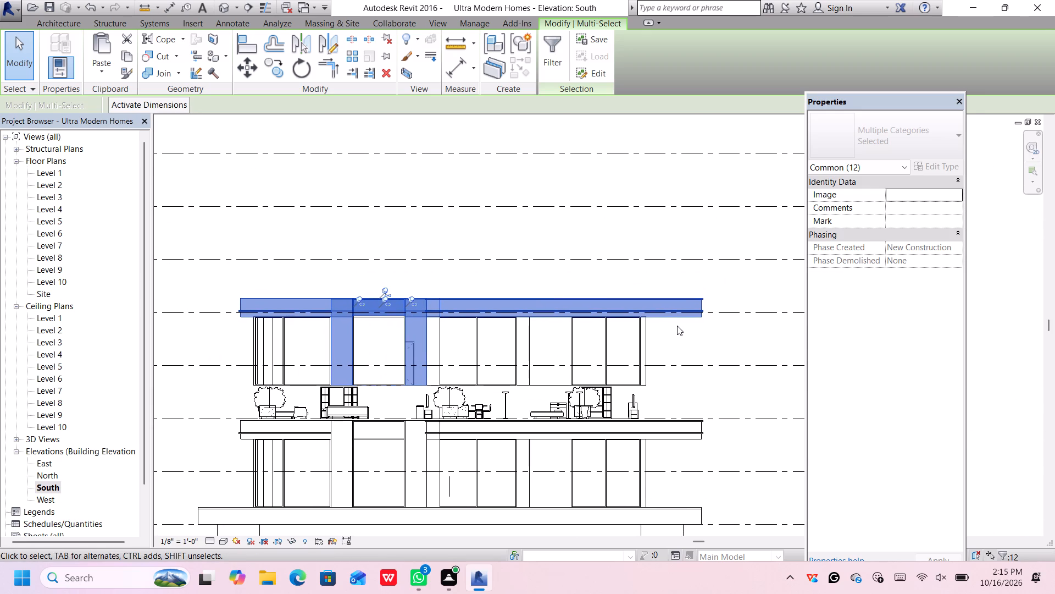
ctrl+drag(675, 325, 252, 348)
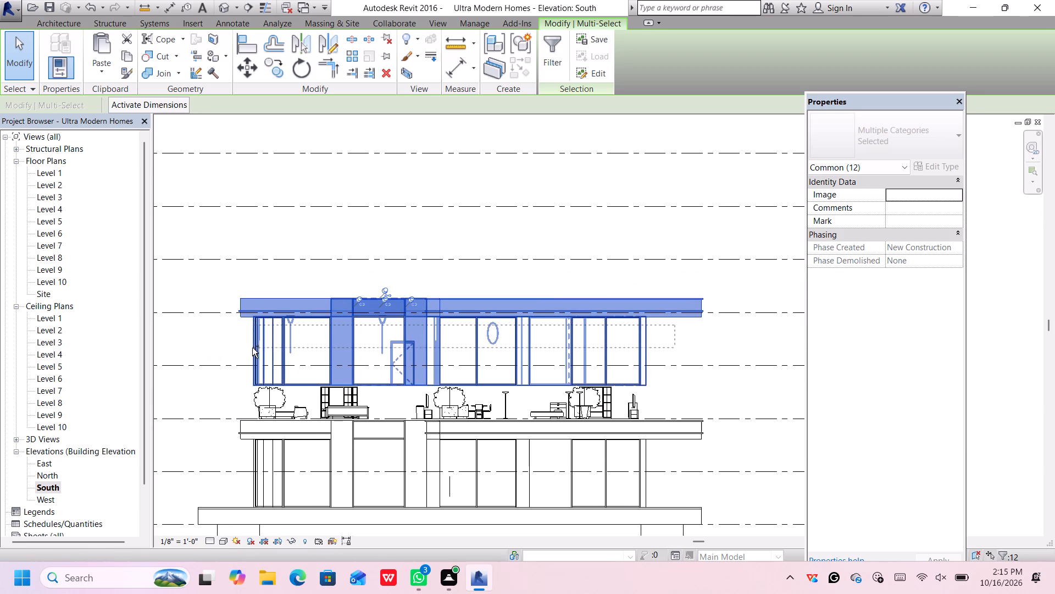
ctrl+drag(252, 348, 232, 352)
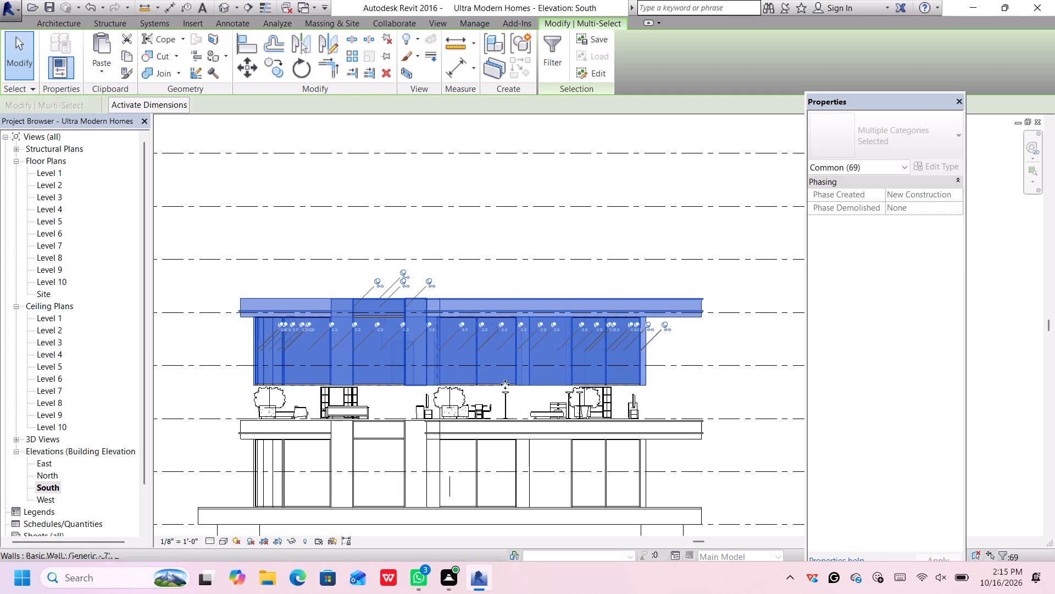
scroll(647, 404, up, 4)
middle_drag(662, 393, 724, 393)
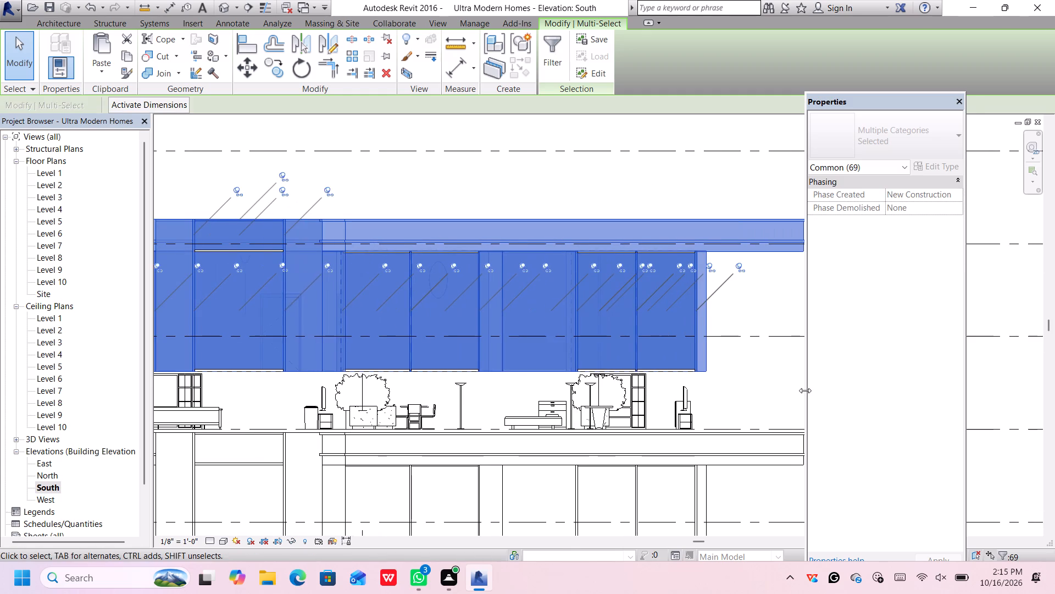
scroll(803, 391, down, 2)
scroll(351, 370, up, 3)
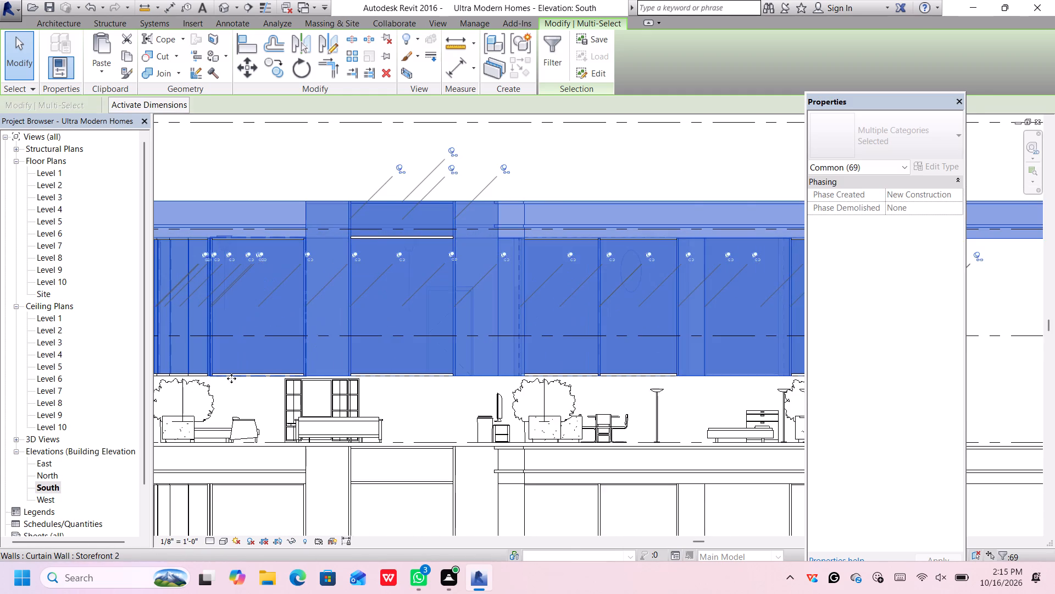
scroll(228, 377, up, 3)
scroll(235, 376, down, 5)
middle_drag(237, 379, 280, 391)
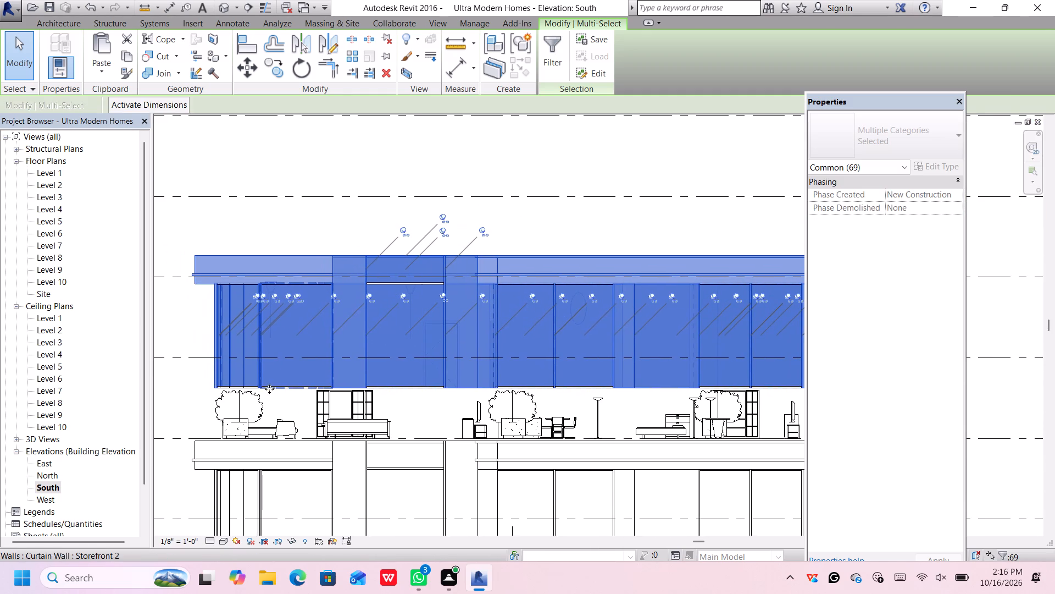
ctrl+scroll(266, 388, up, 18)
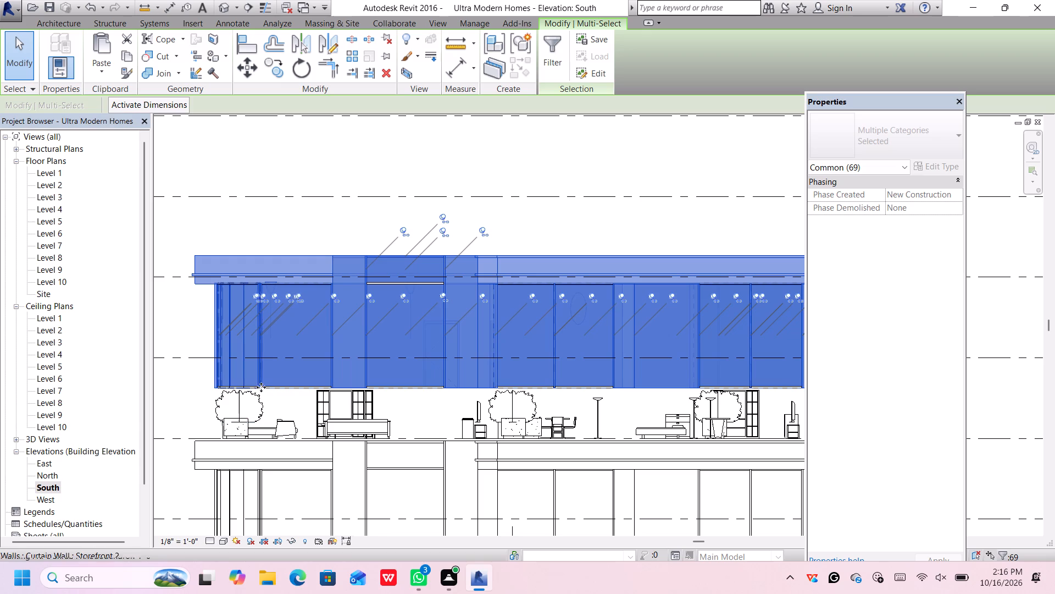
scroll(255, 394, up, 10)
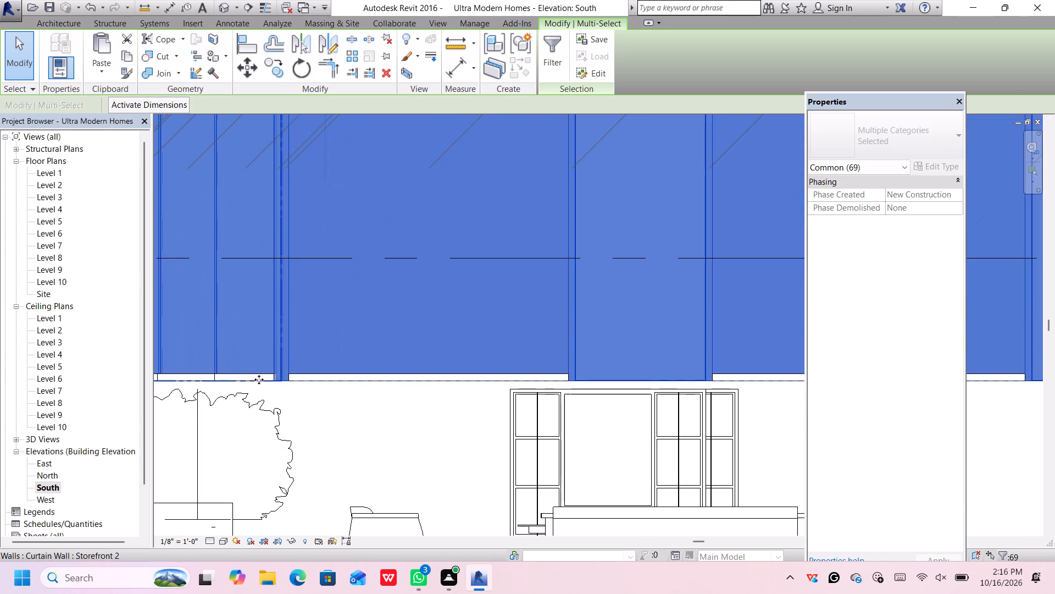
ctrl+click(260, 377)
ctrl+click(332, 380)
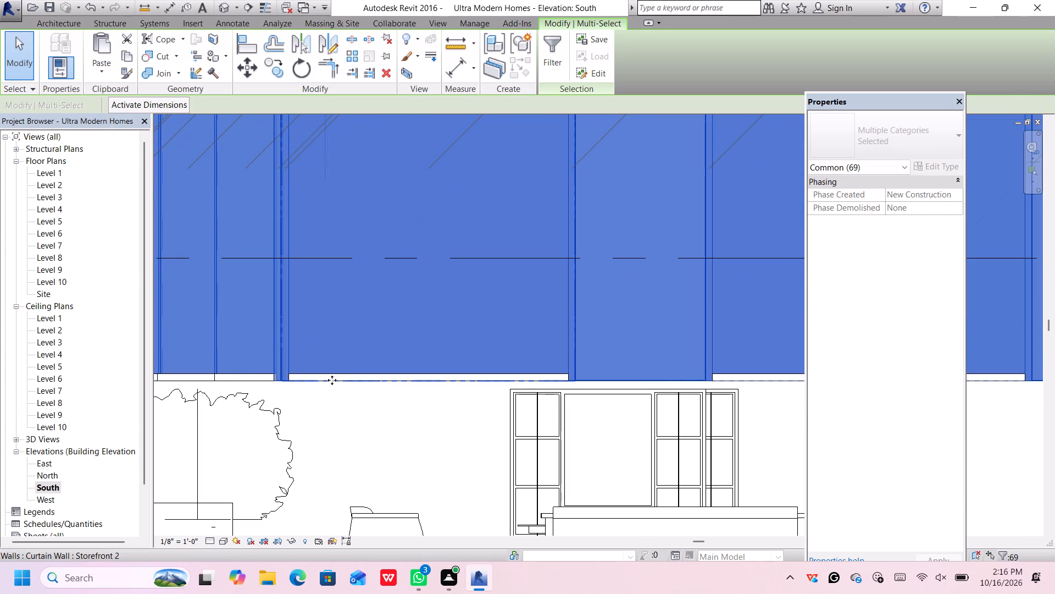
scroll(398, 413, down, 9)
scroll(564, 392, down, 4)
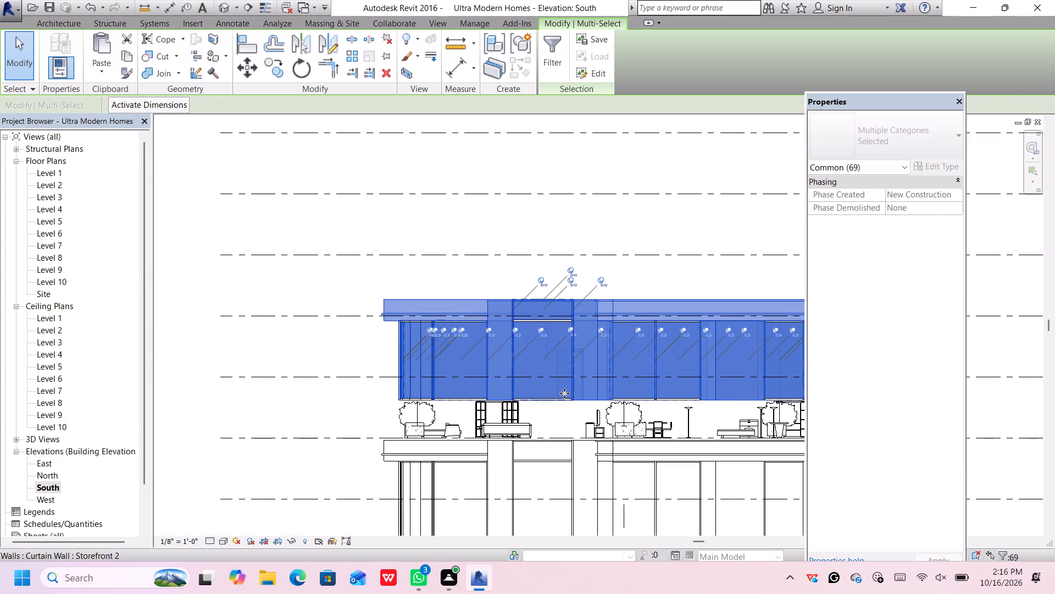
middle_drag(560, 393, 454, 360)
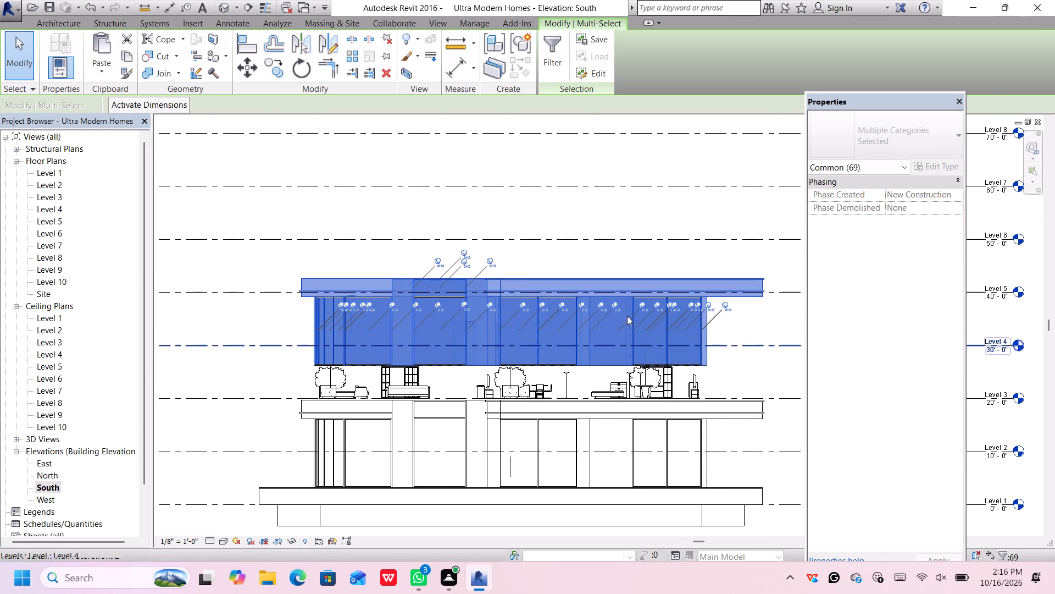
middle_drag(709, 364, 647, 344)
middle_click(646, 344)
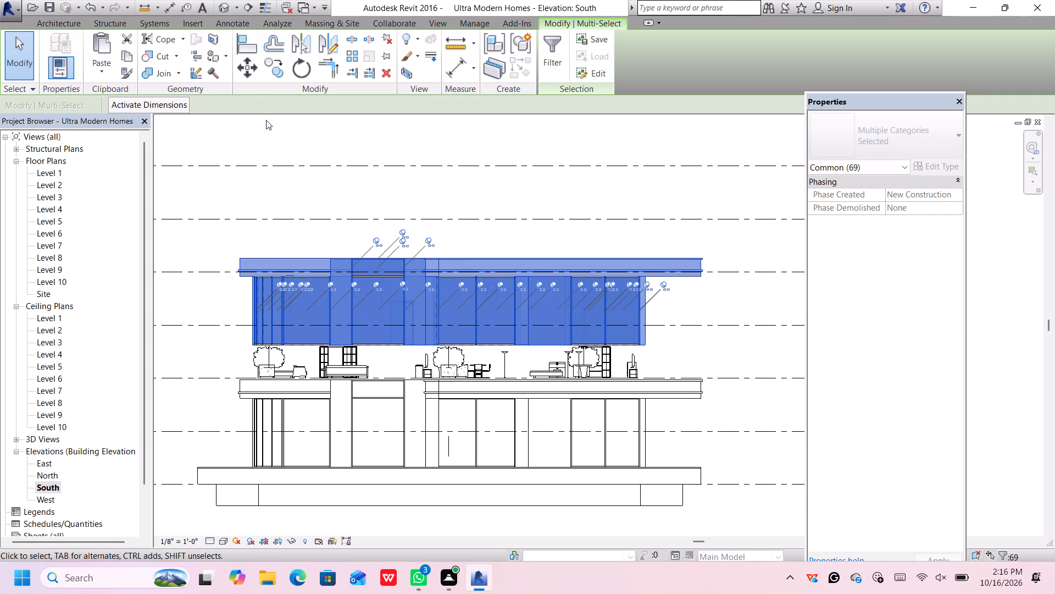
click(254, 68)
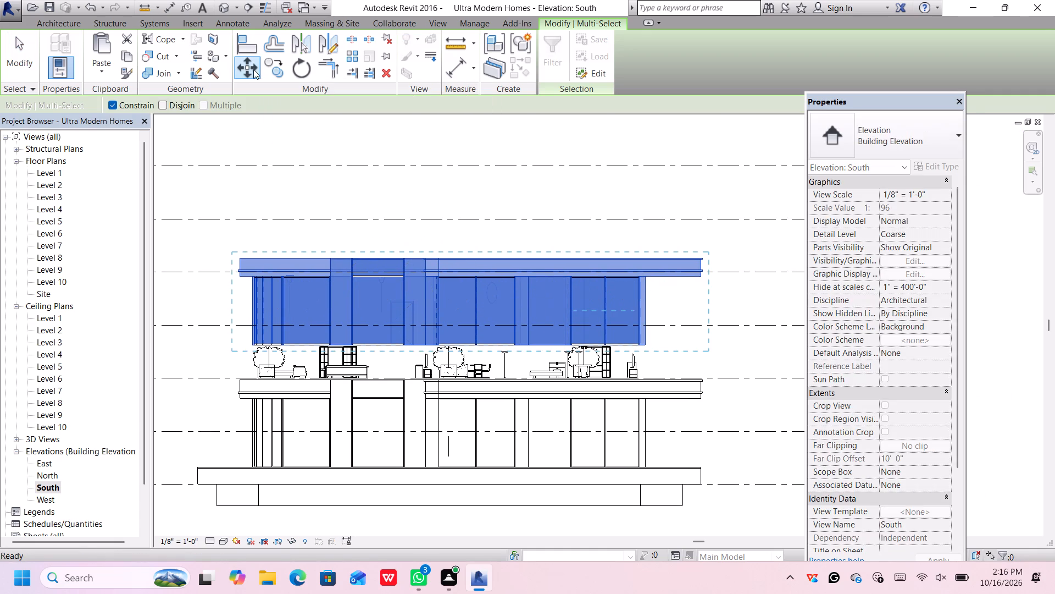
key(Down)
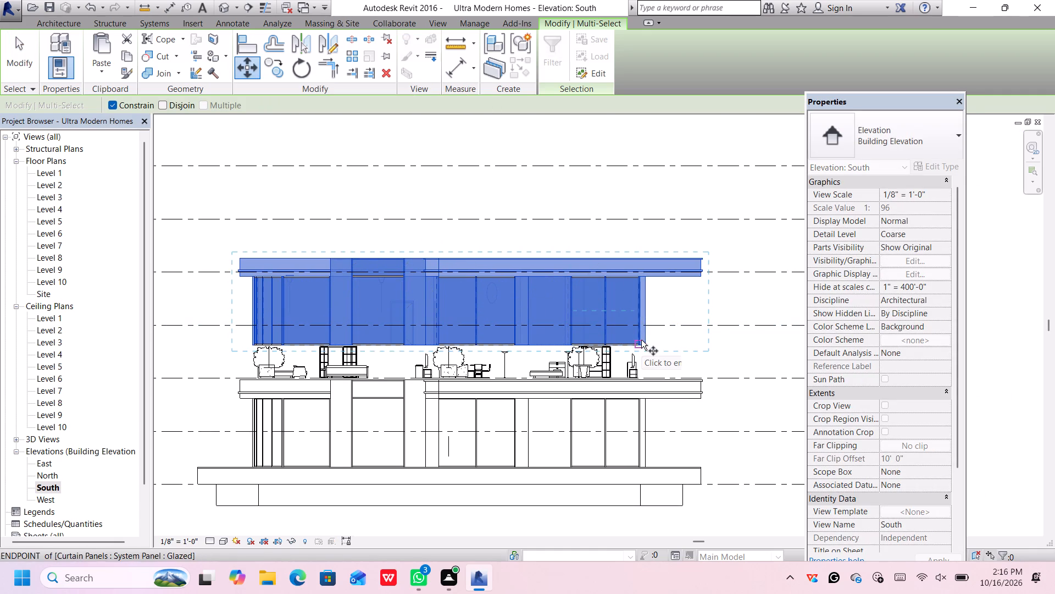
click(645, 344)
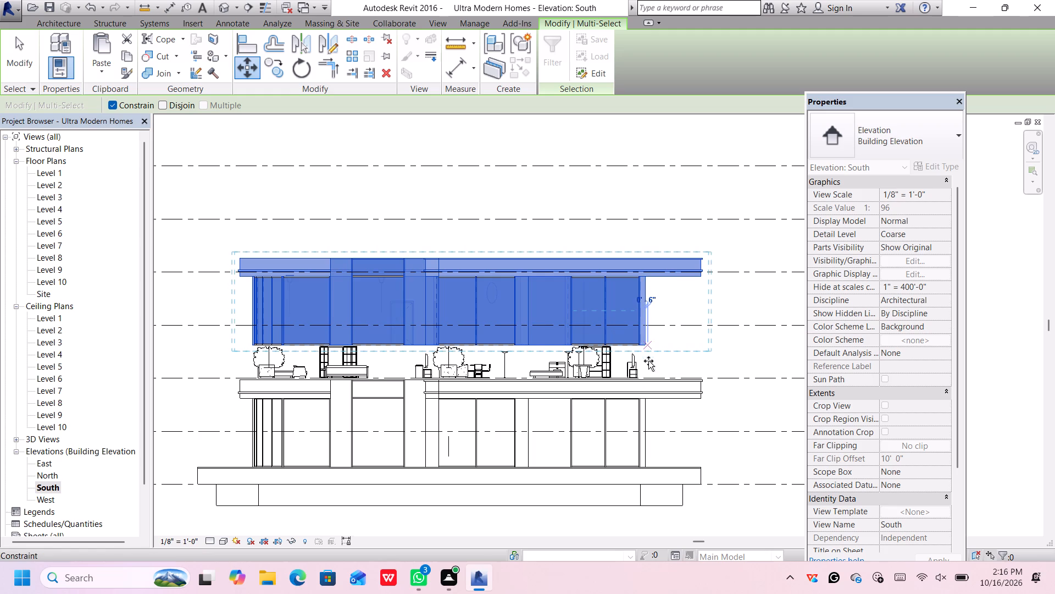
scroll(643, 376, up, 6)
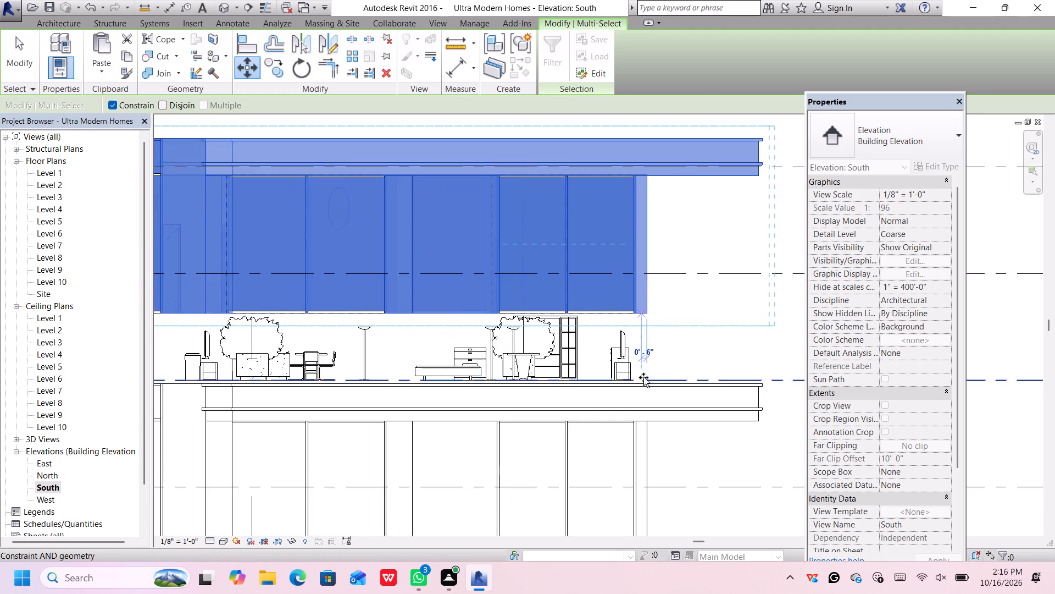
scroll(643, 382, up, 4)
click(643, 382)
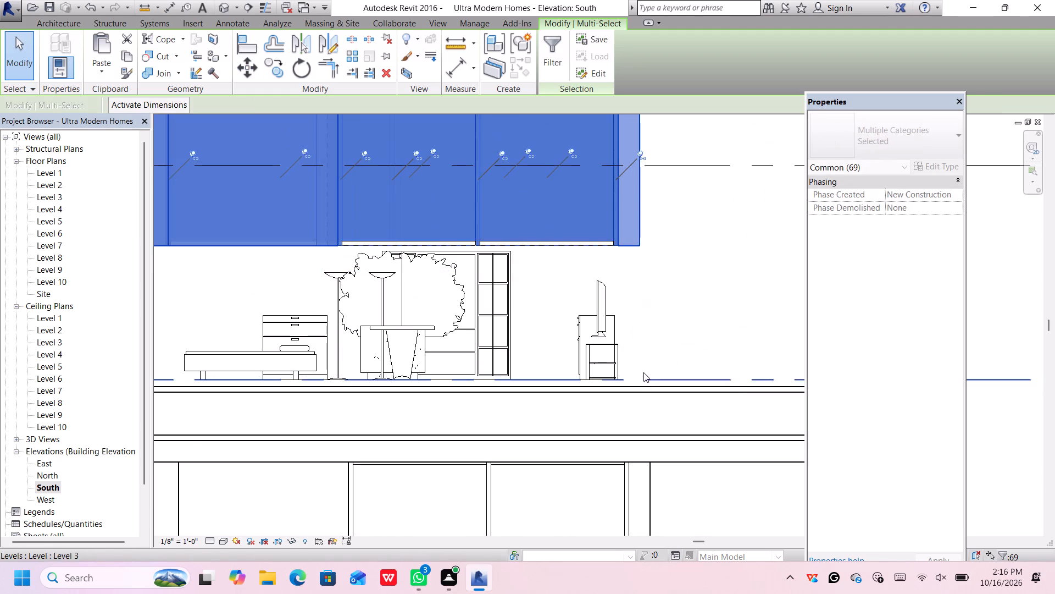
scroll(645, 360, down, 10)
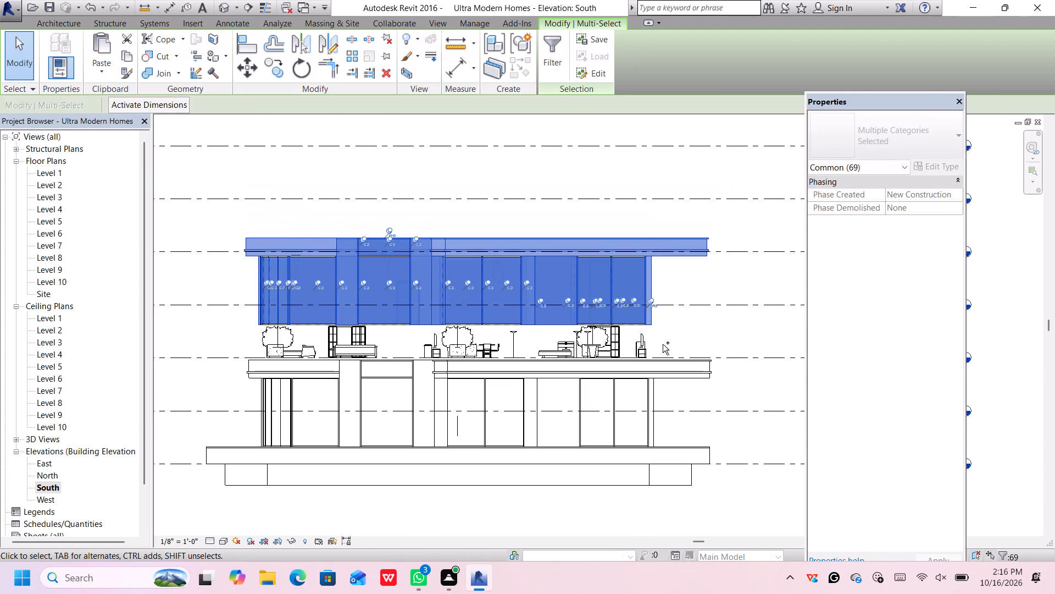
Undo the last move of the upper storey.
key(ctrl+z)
Dismiss the notification card covering the South elevation.
scroll(653, 331, down, 13)
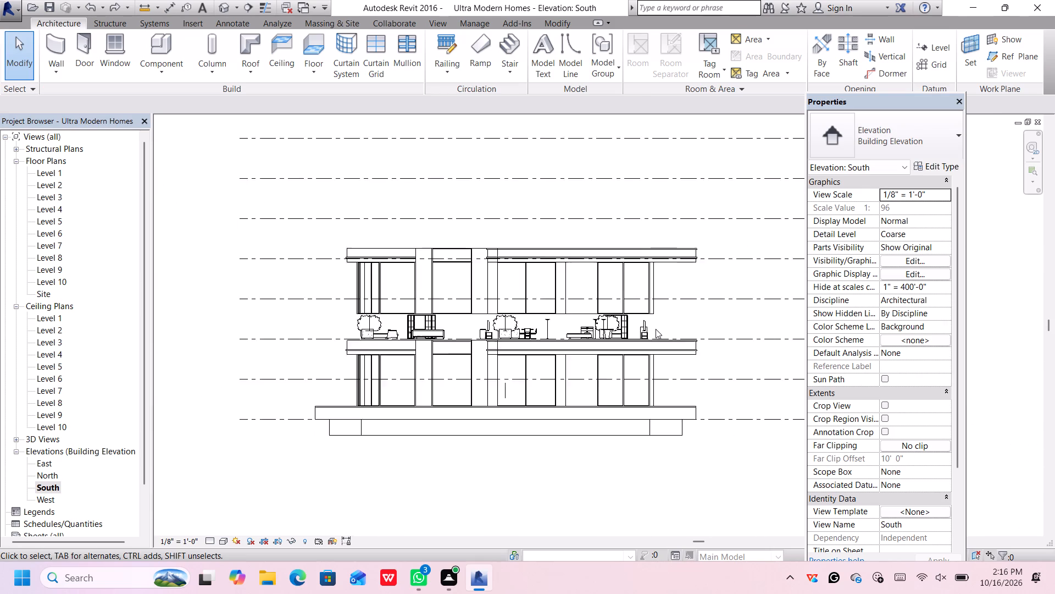
scroll(660, 327, up, 1)
middle_click(663, 332)
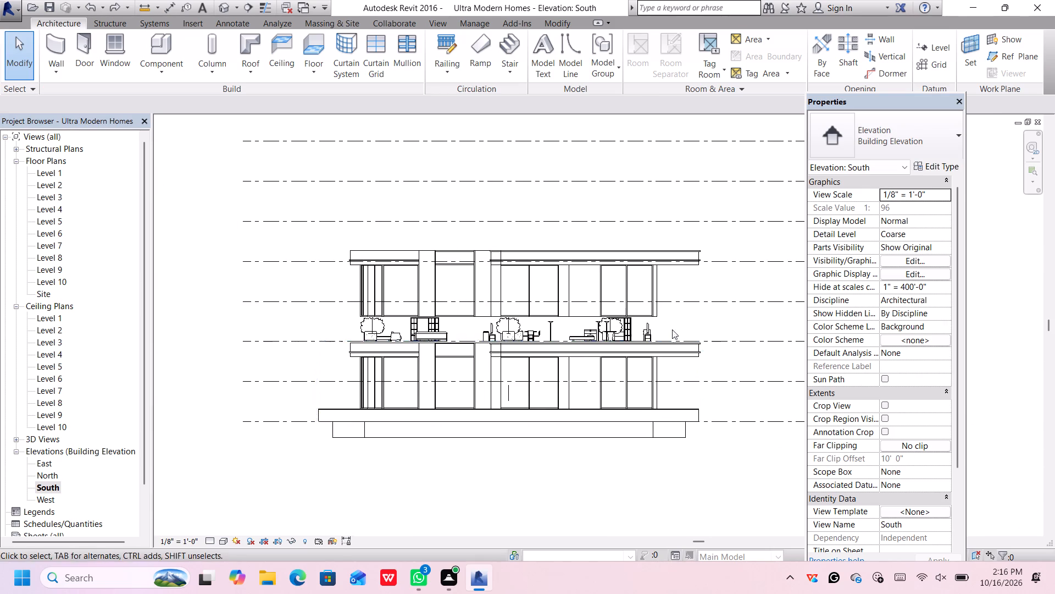
scroll(672, 329, up, 2)
scroll(663, 290, down, 1)
middle_drag(680, 264, 712, 292)
scroll(707, 284, up, 2)
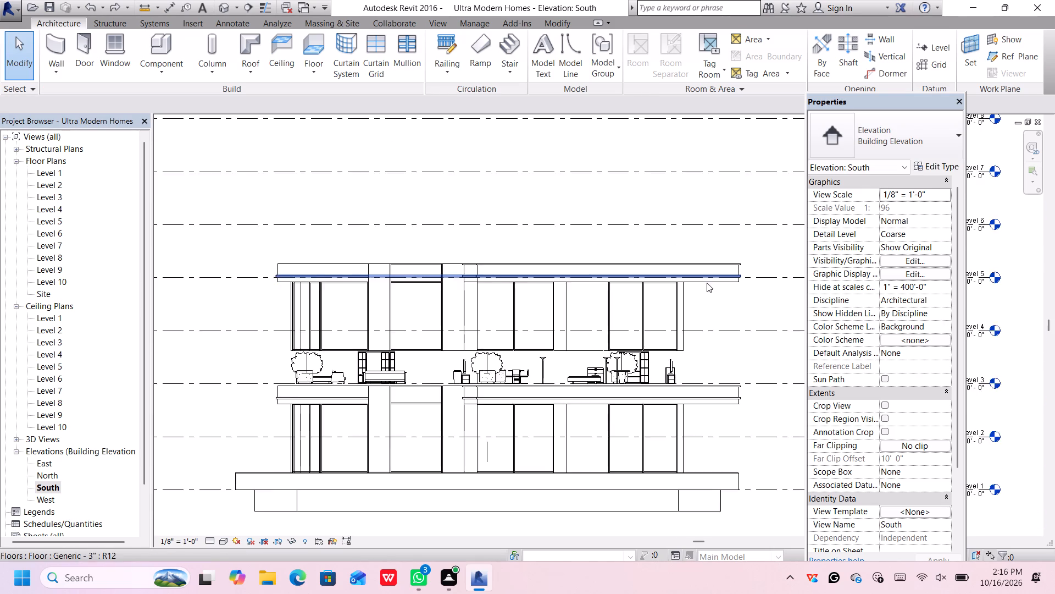
scroll(707, 283, up, 1)
scroll(695, 298, down, 3)
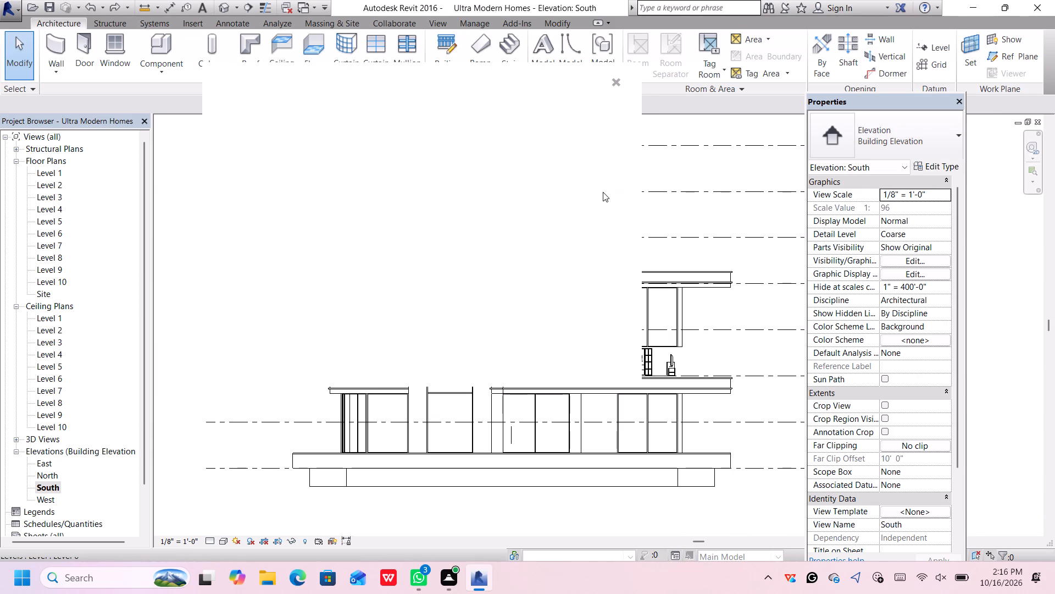
click(617, 78)
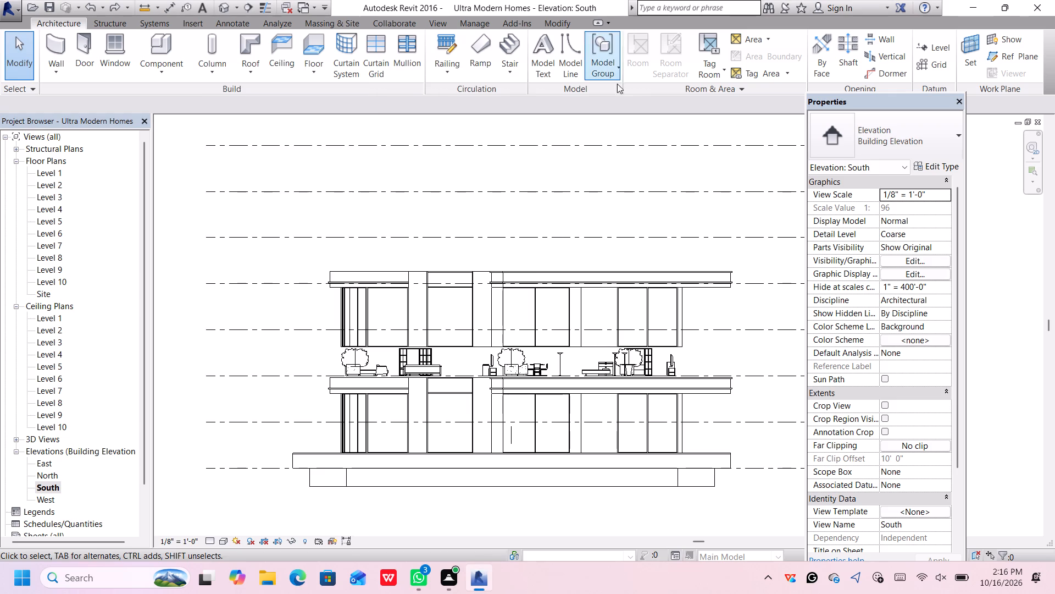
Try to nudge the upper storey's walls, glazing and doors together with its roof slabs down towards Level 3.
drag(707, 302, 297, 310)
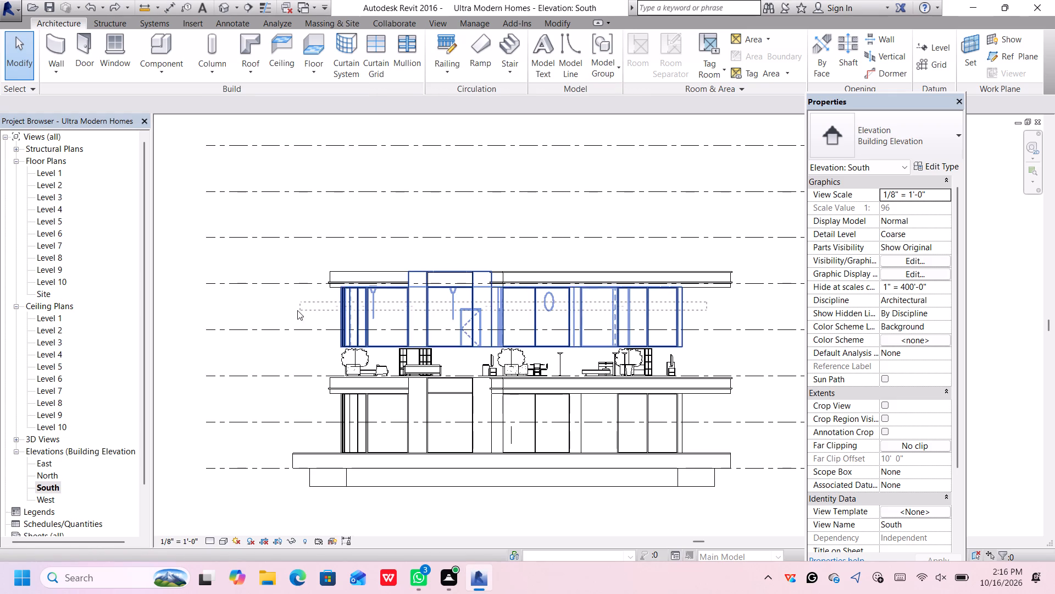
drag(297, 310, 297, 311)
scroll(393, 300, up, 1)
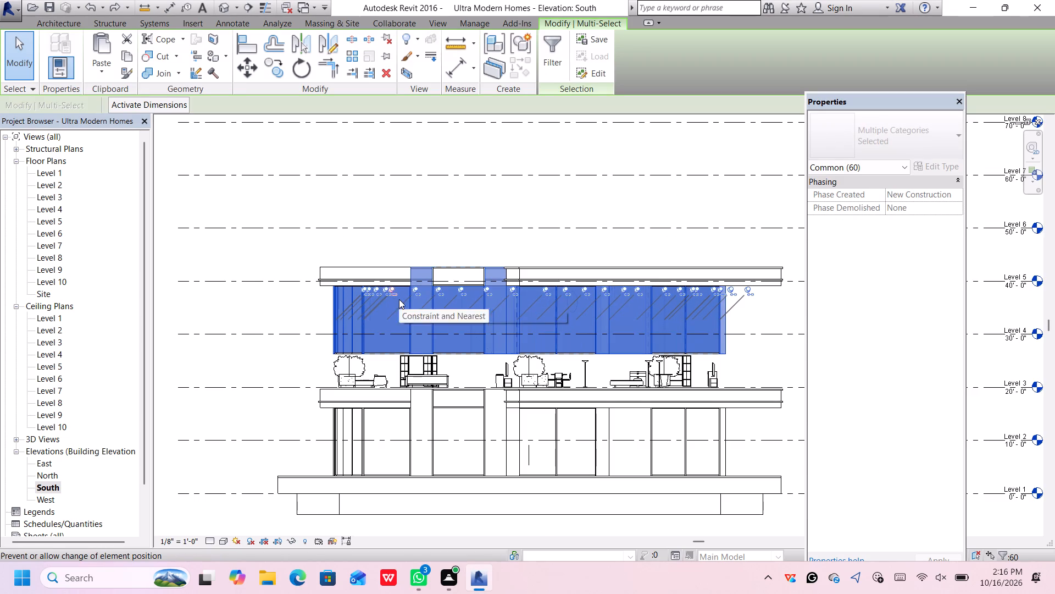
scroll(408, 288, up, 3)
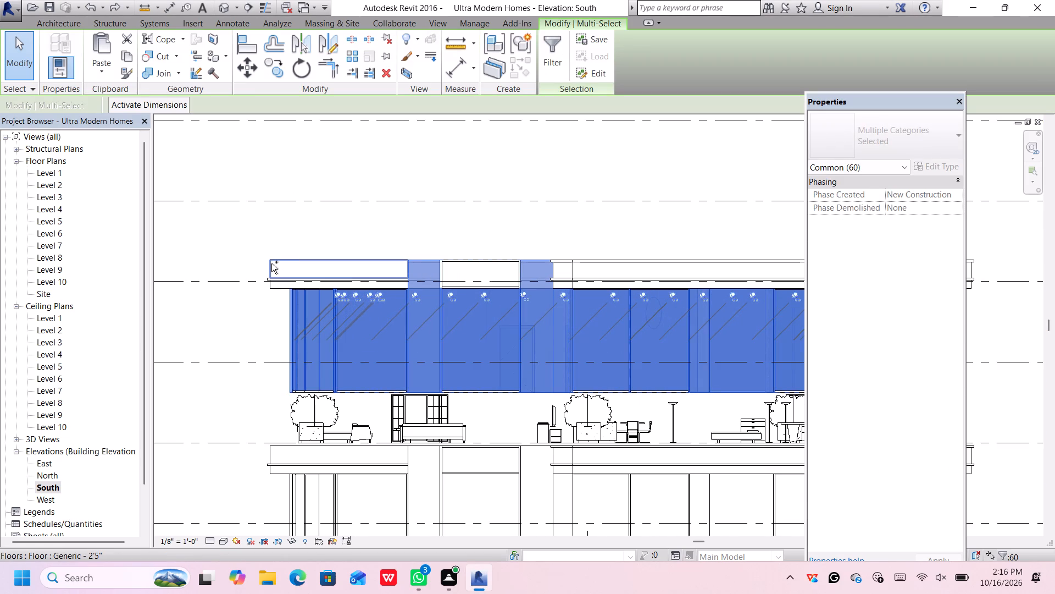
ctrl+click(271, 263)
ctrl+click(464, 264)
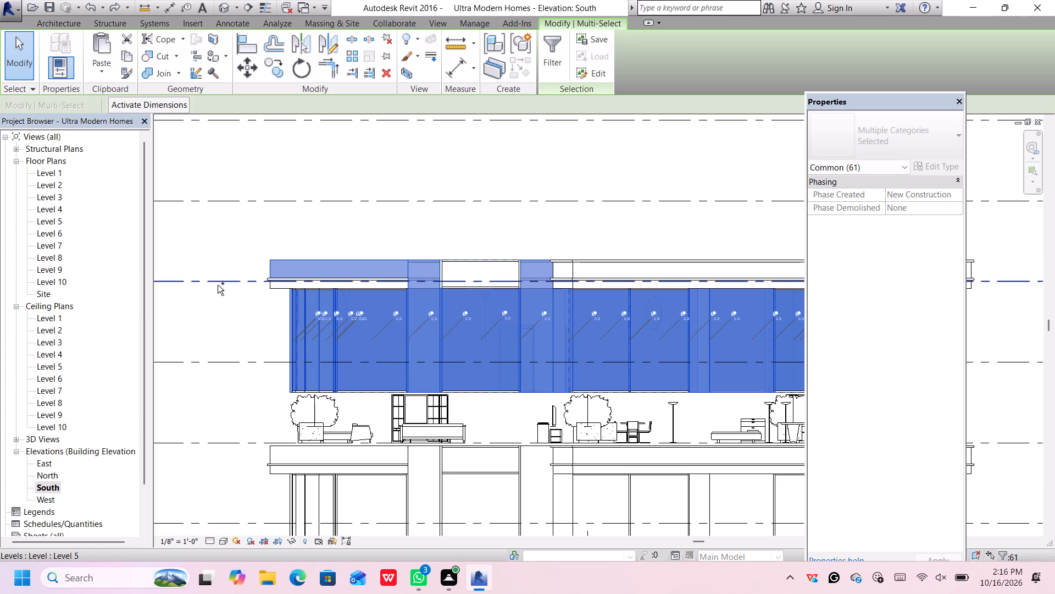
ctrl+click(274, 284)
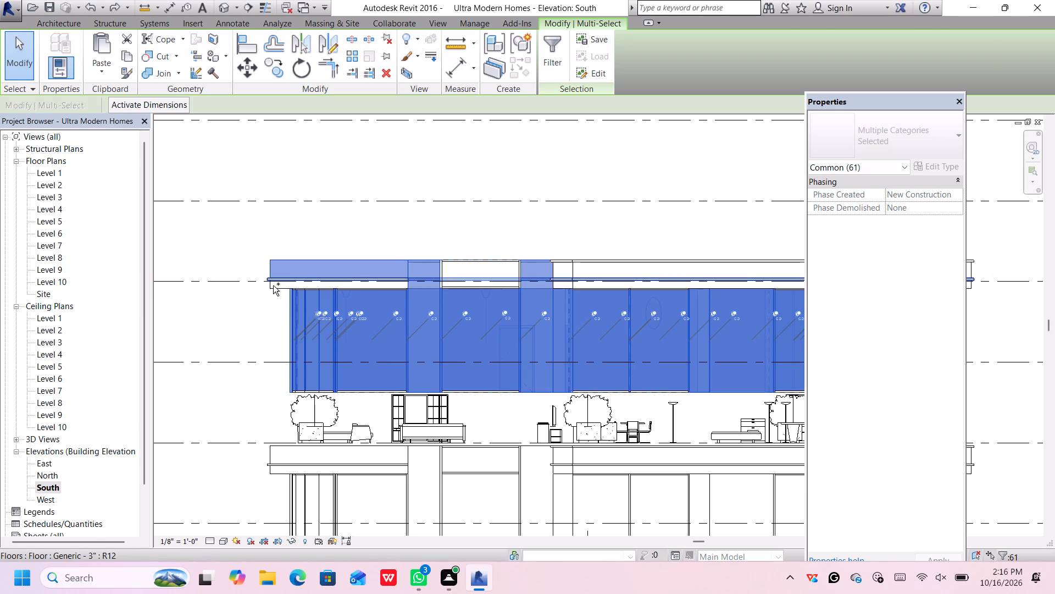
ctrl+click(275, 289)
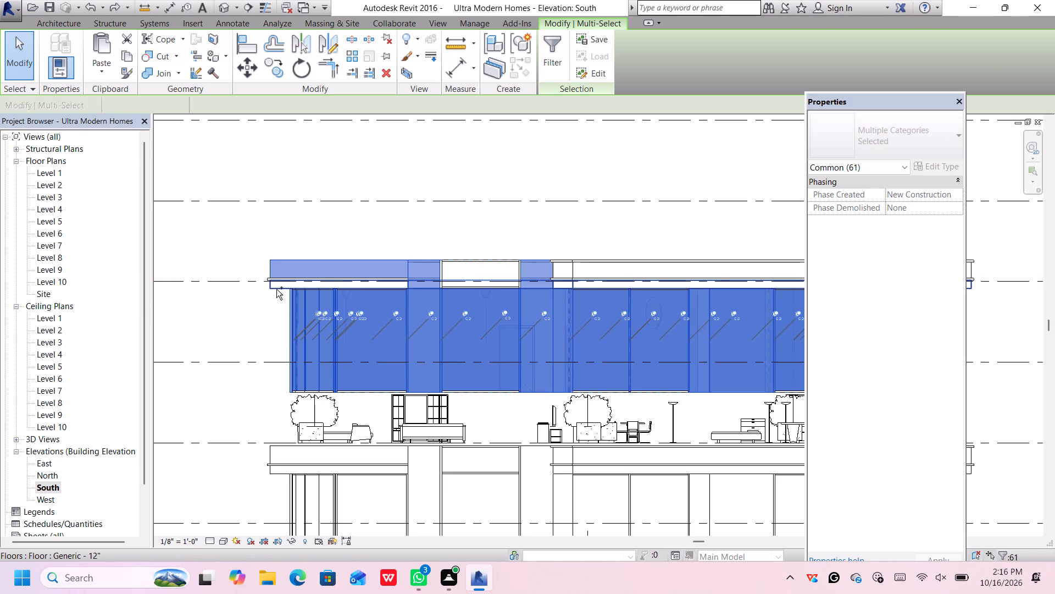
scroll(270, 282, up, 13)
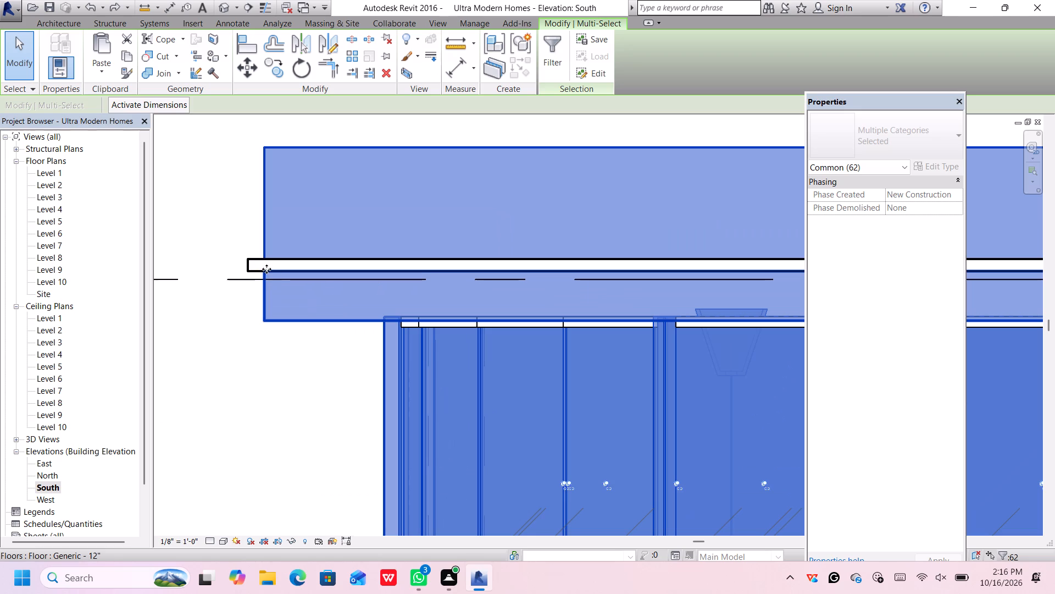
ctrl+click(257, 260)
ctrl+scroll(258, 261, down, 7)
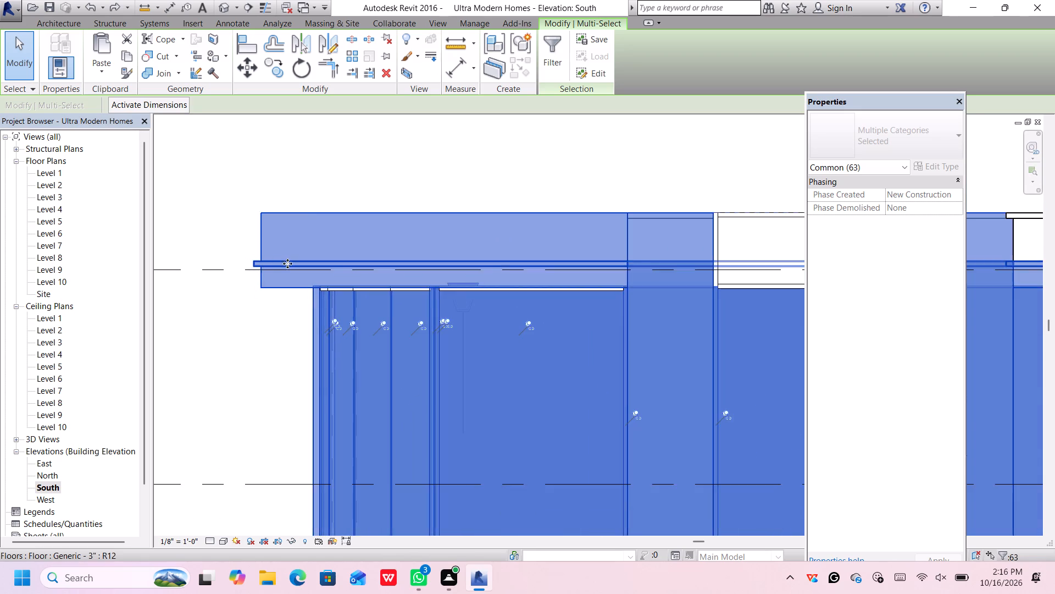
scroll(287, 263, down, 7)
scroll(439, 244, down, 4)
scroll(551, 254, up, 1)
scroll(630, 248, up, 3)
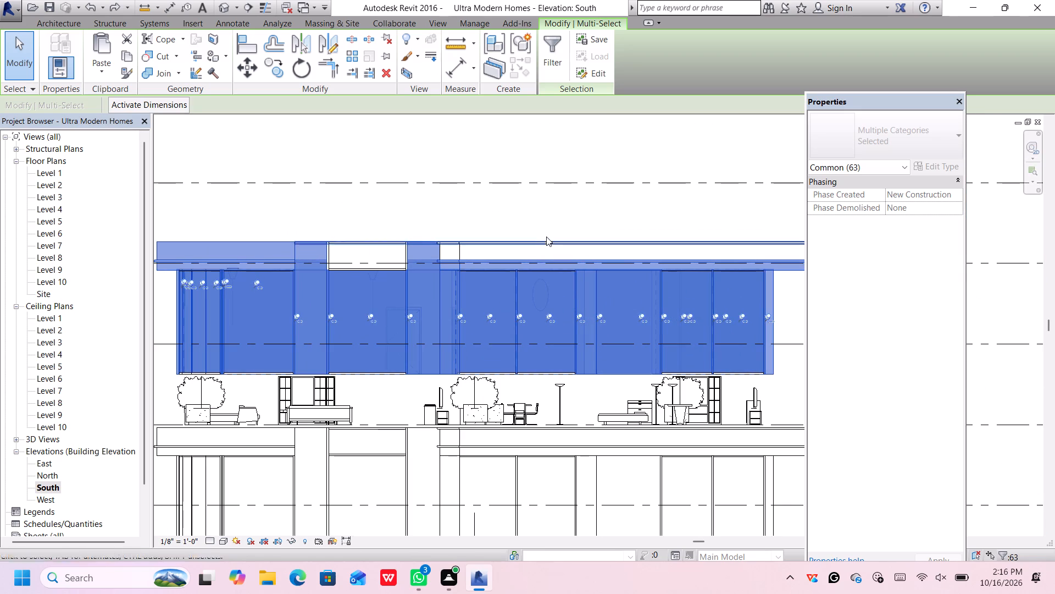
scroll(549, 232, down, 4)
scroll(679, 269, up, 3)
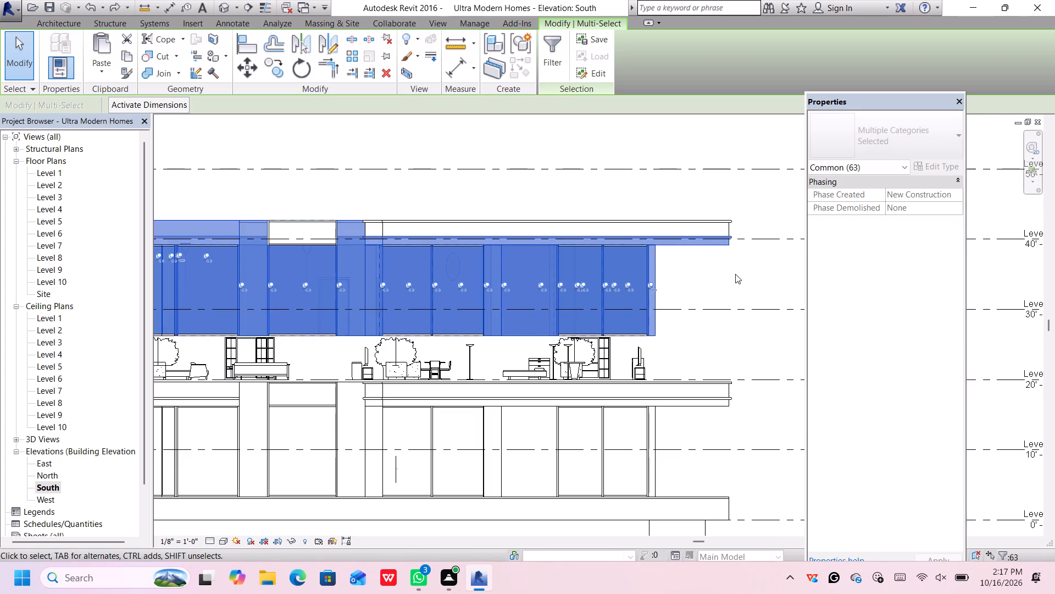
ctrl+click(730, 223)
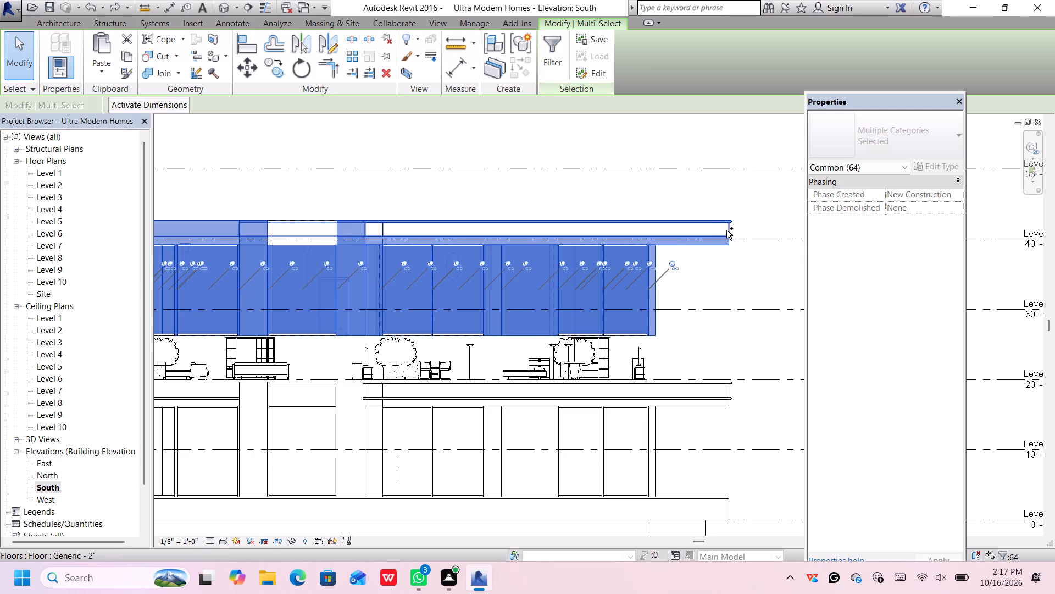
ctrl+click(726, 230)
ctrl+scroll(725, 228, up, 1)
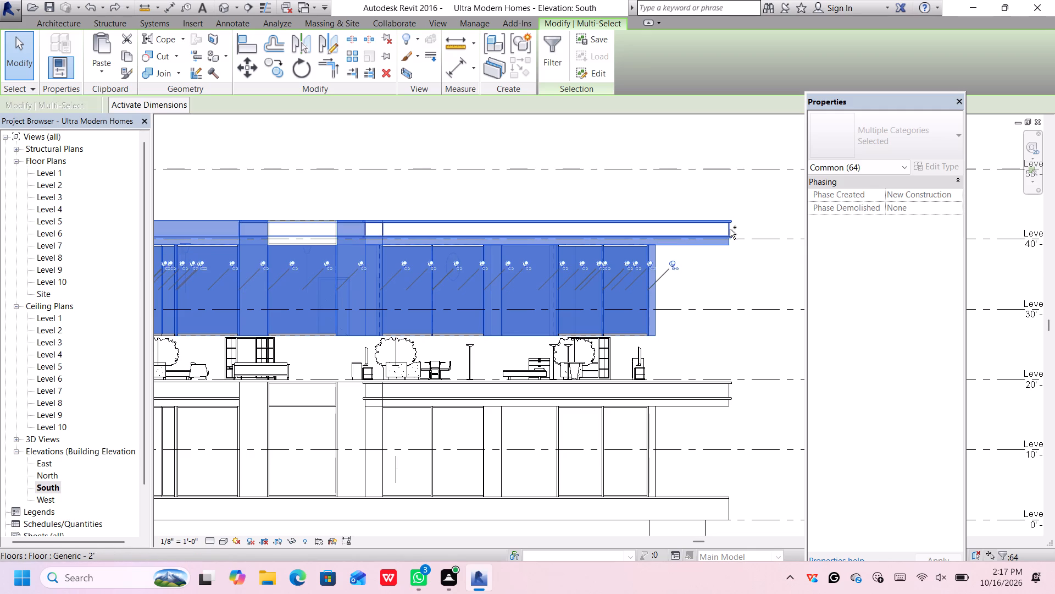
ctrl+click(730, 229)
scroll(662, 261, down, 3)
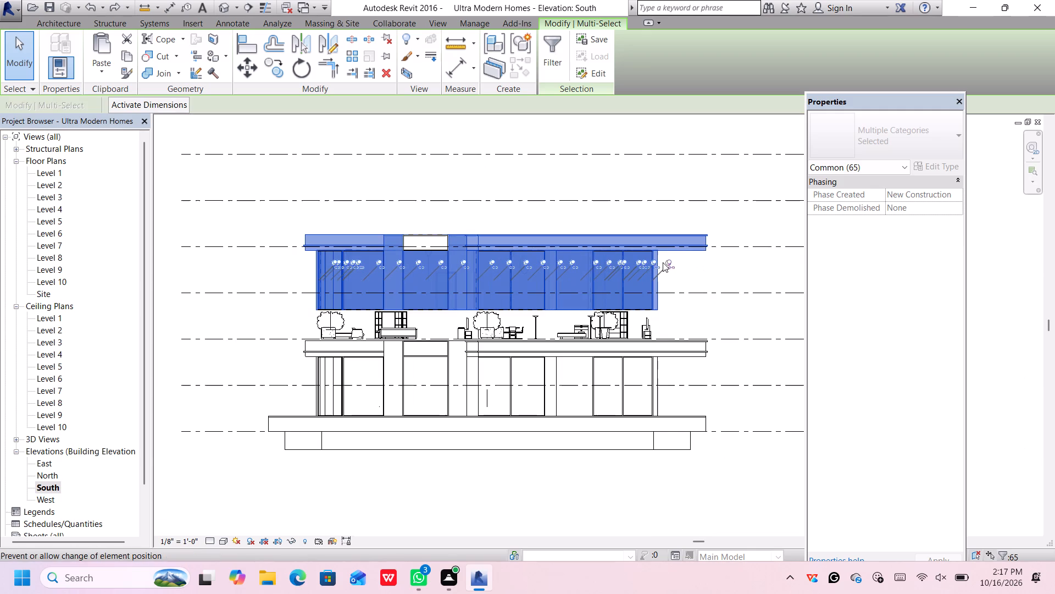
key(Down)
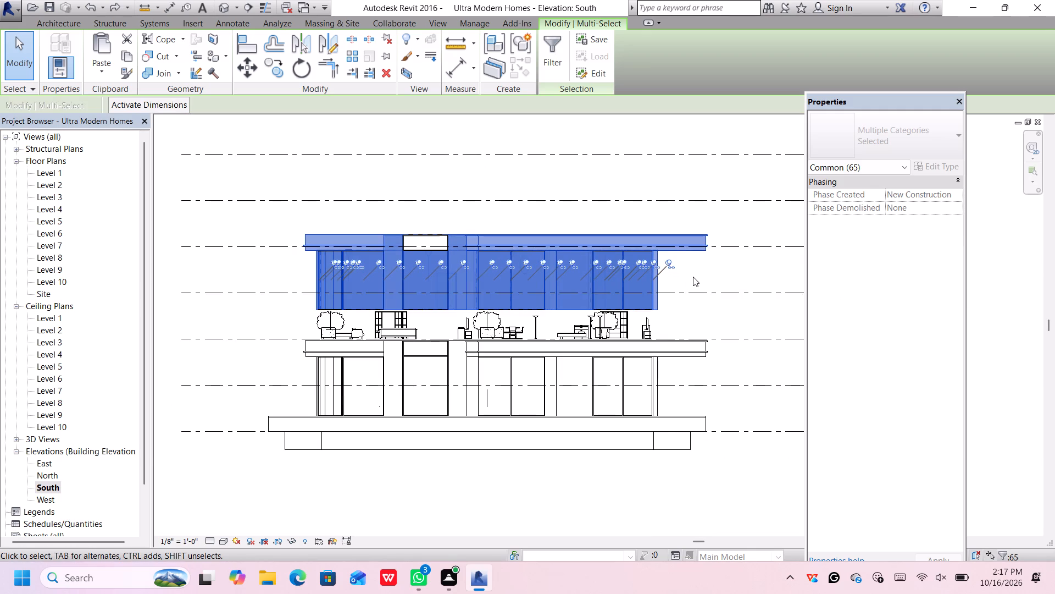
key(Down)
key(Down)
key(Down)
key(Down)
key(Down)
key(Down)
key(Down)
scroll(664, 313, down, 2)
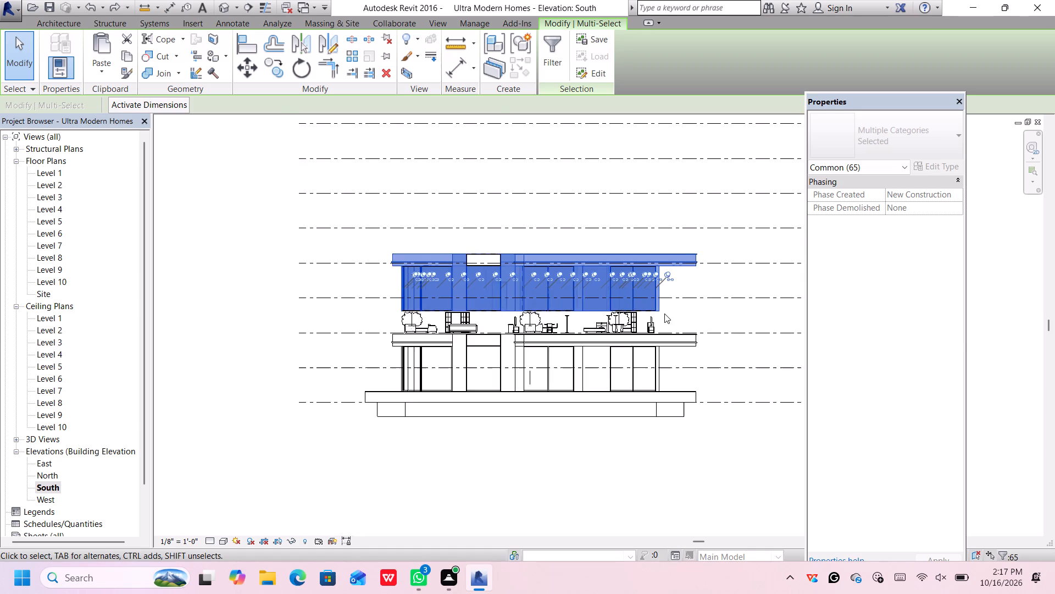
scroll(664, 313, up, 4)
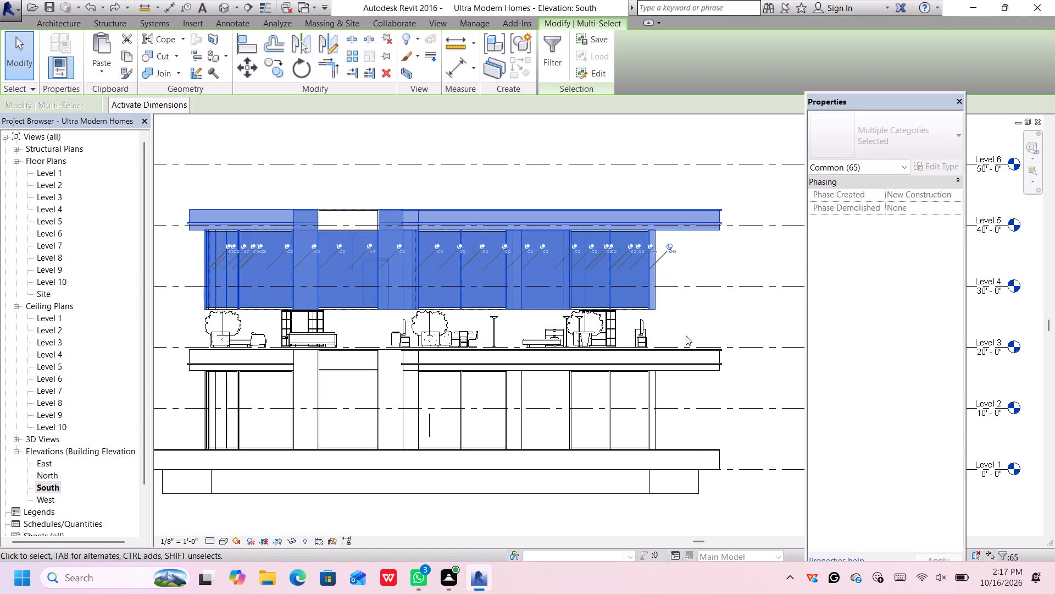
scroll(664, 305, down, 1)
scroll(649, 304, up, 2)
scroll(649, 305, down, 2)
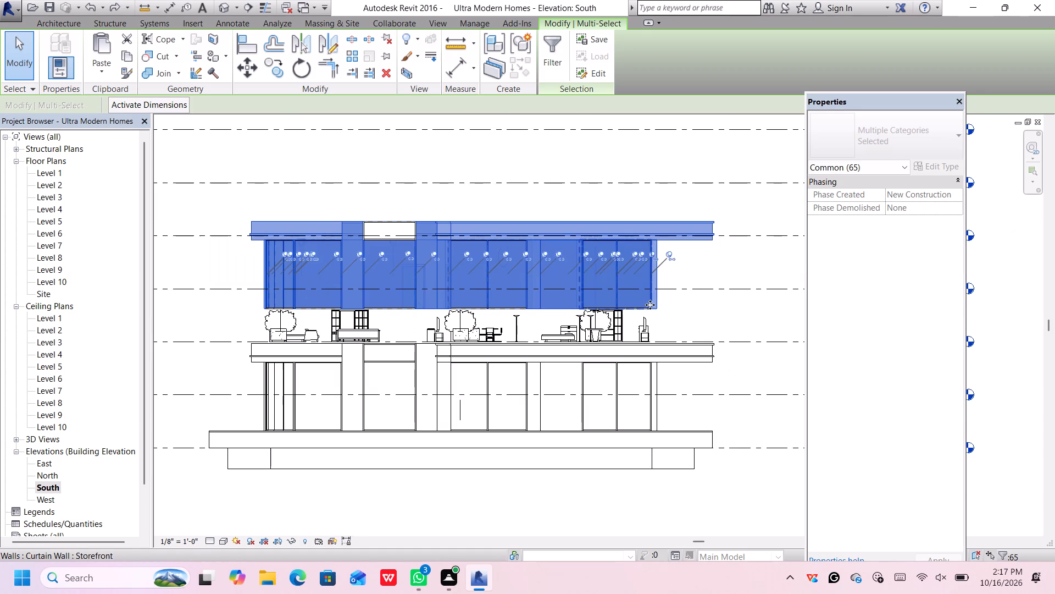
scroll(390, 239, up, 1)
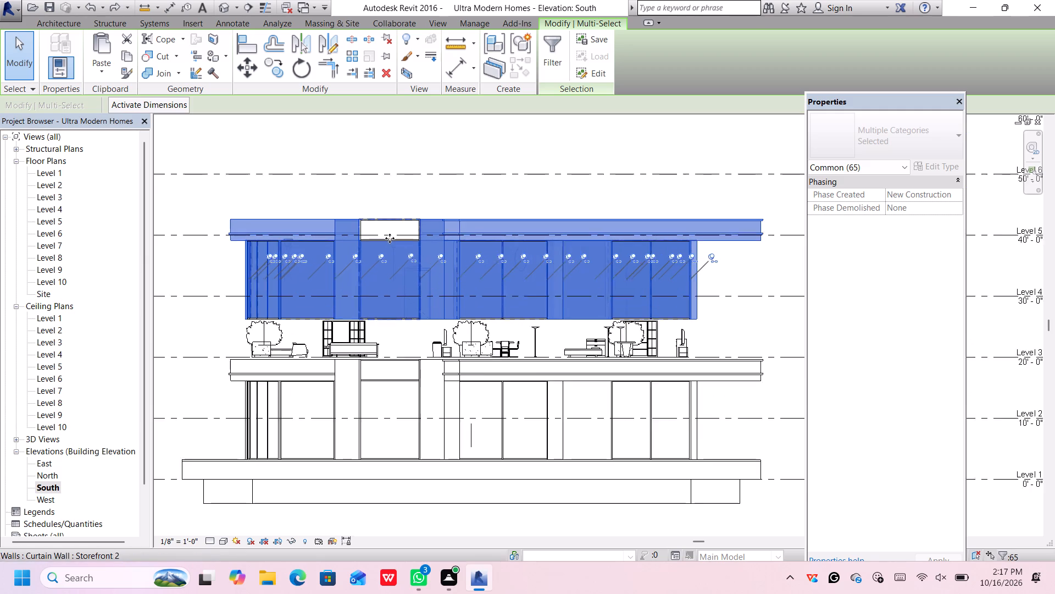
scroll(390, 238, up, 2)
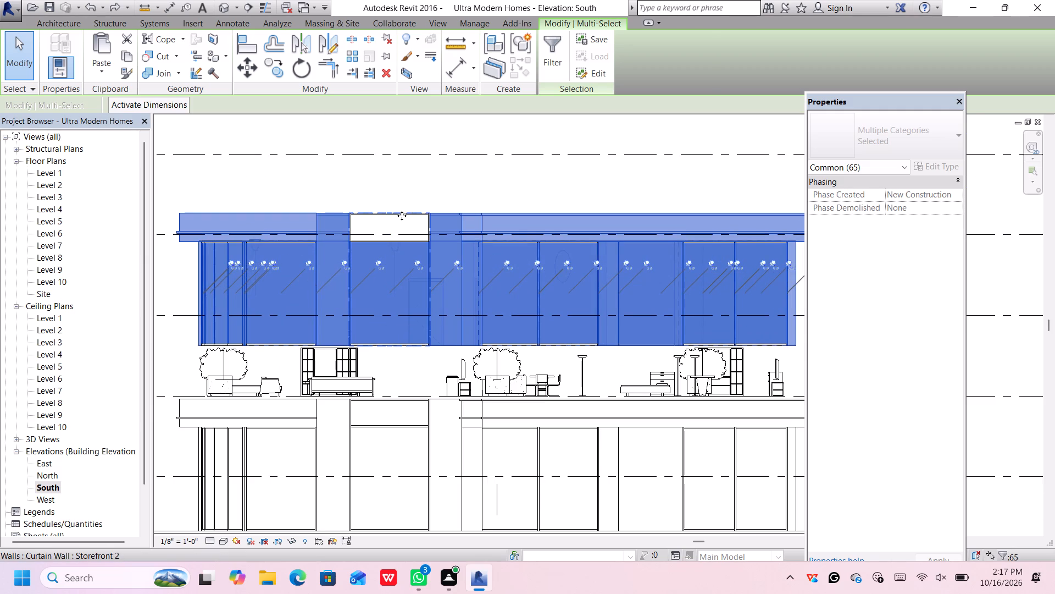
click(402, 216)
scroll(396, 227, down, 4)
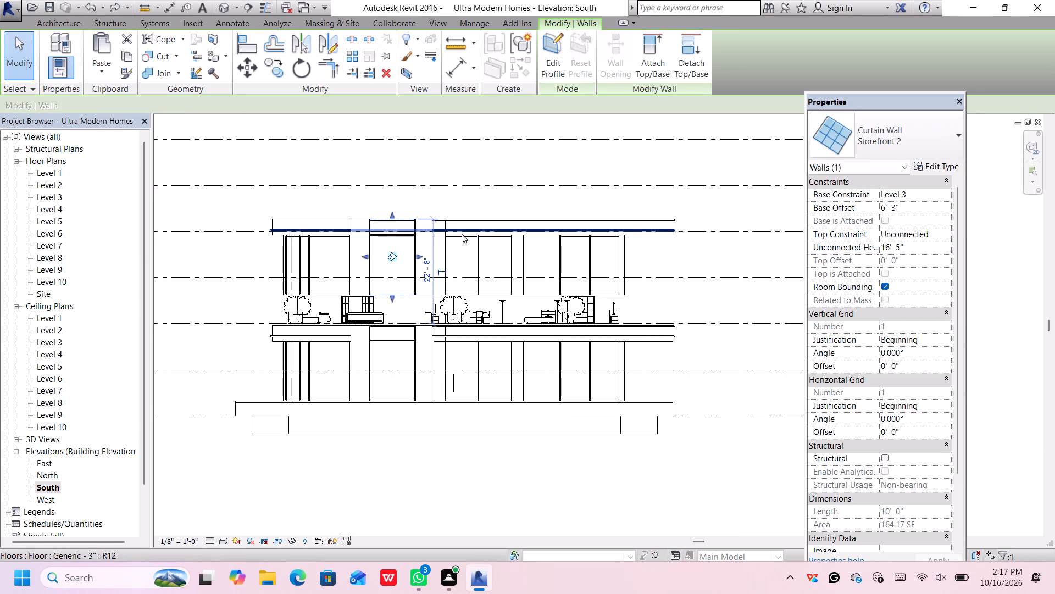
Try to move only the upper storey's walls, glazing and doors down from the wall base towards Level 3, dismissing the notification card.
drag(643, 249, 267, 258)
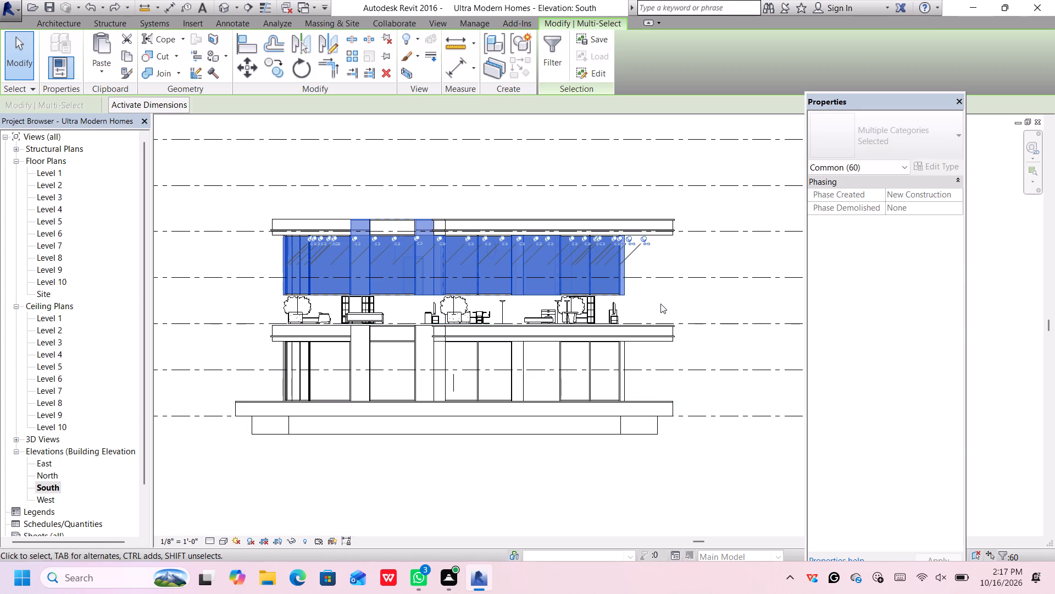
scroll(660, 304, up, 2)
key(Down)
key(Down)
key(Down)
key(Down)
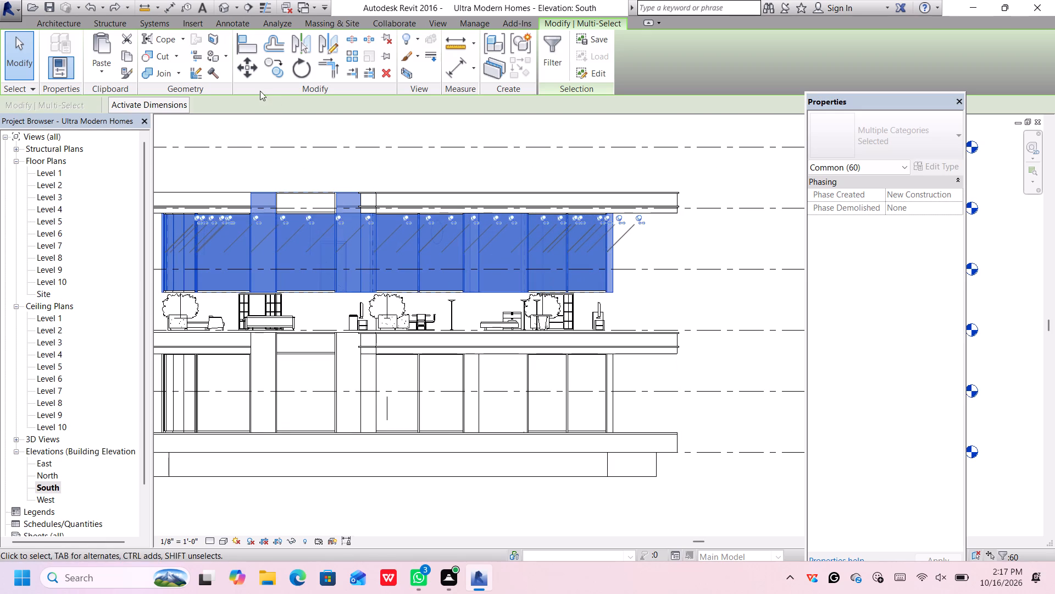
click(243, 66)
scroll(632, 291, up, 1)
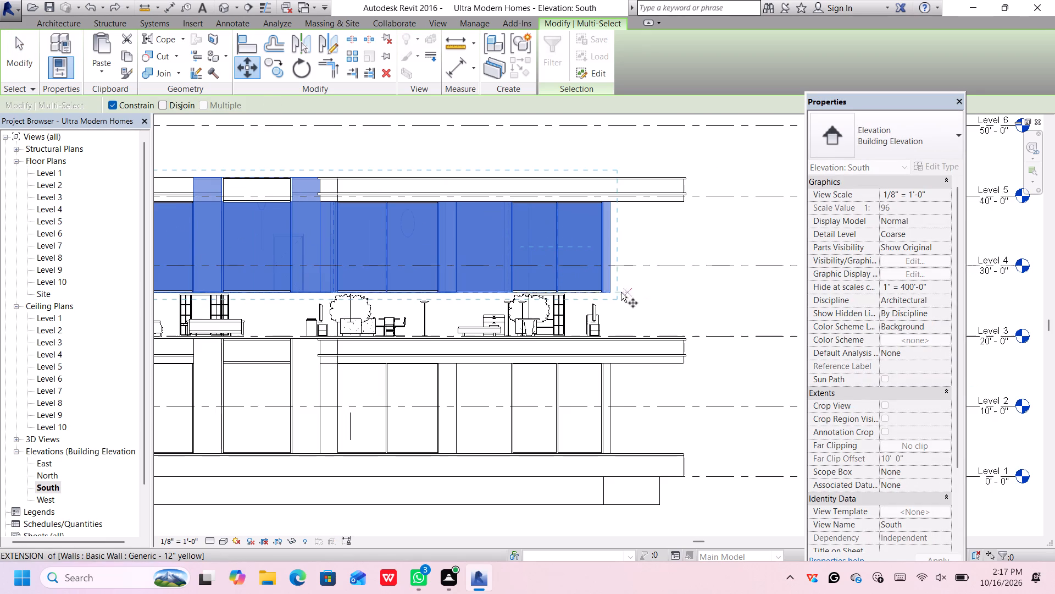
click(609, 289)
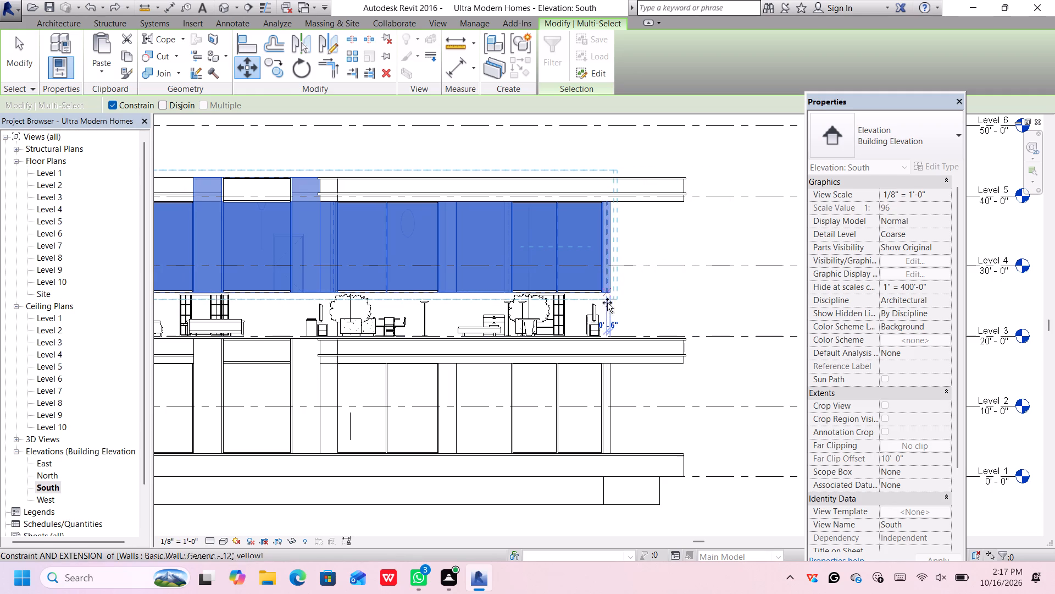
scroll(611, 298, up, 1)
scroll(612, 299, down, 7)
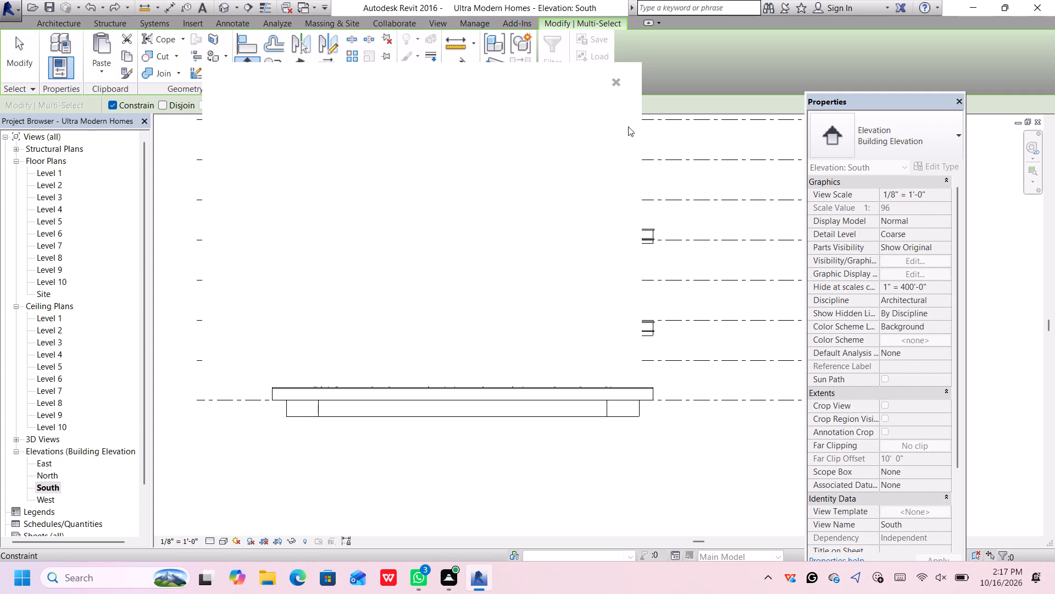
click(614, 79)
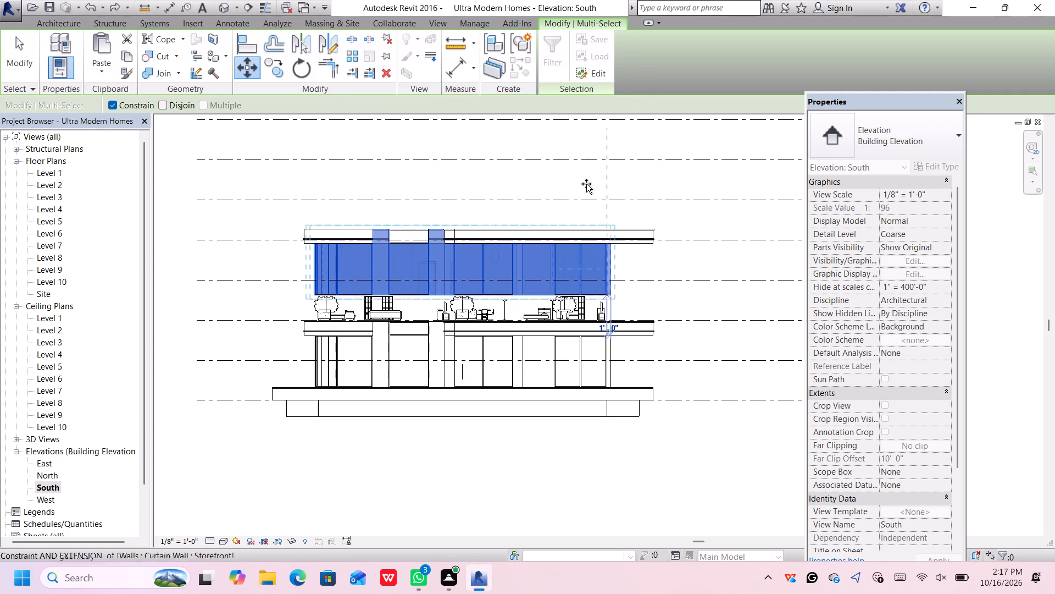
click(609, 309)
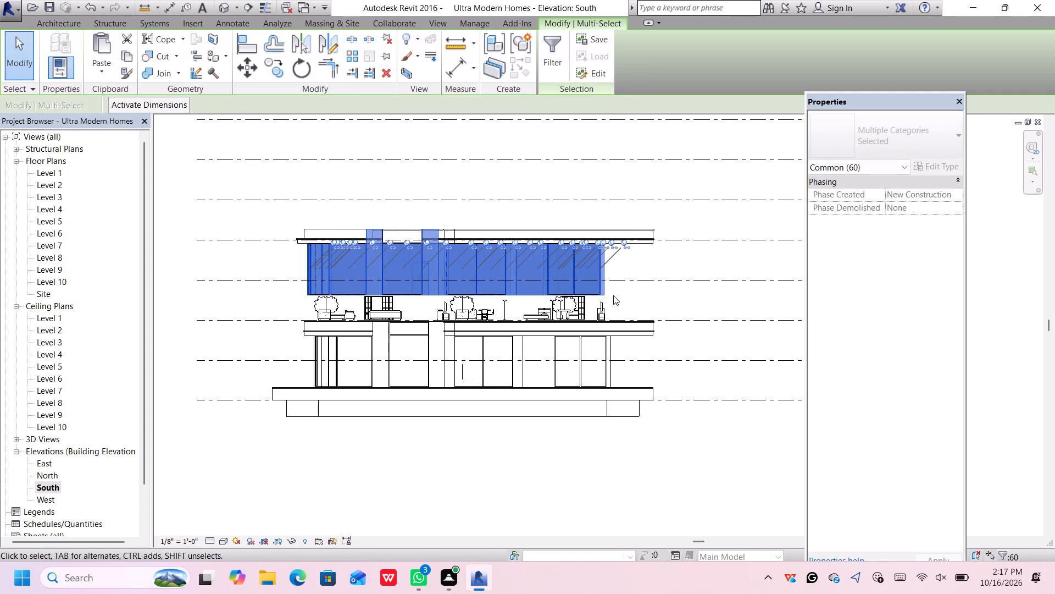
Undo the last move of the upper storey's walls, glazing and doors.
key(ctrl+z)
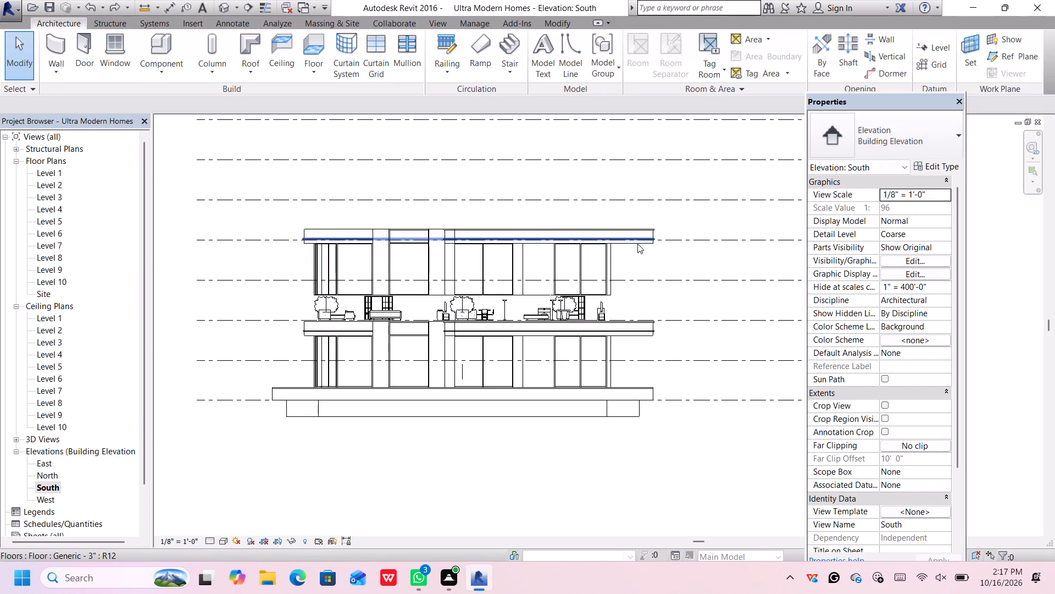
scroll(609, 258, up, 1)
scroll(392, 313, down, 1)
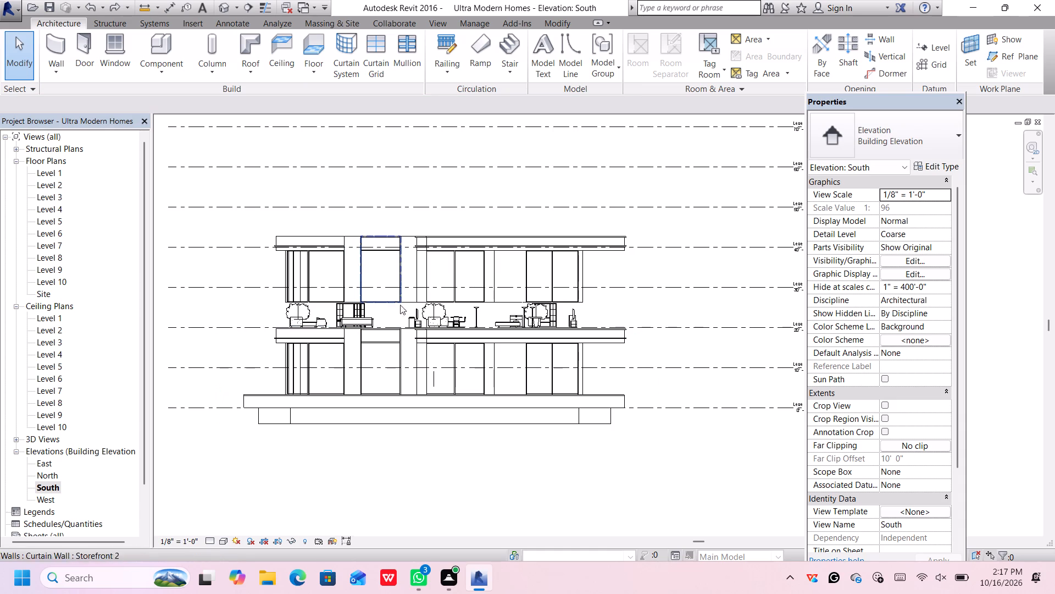
Undo the earlier changes to the upper storey back to before its copy was pasted, leaving only the lower storey.
key(ctrl+z)
key(ctrl+z)
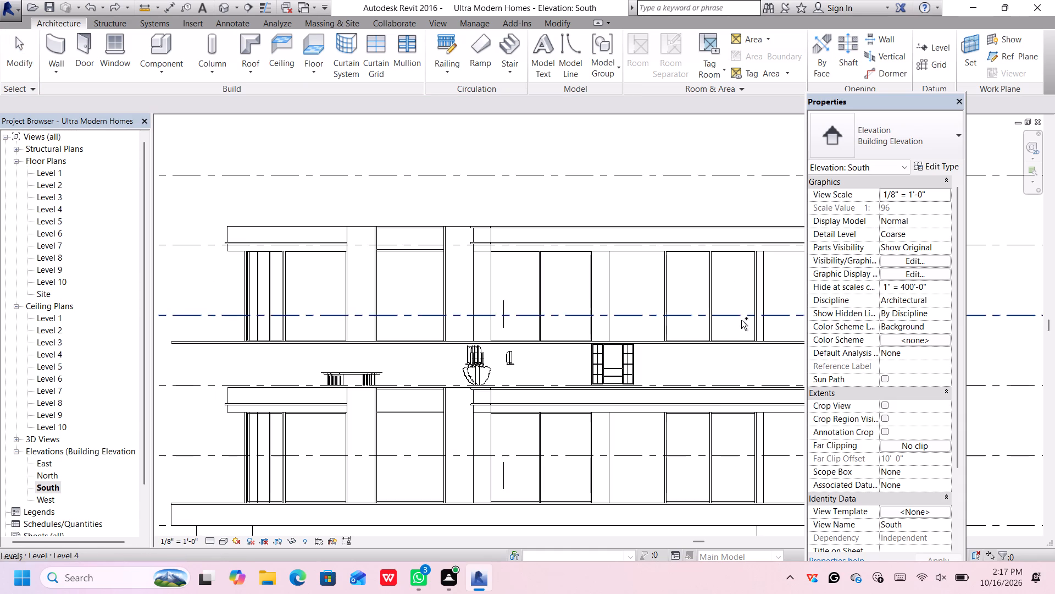
key(ctrl+z)
key(ctrl+z)
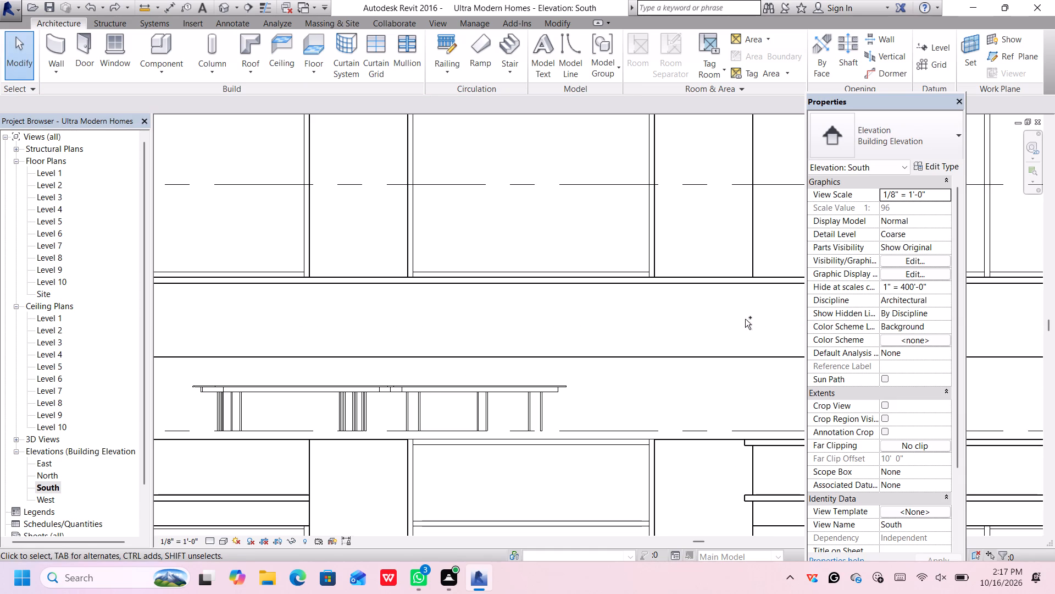
key(ctrl+z)
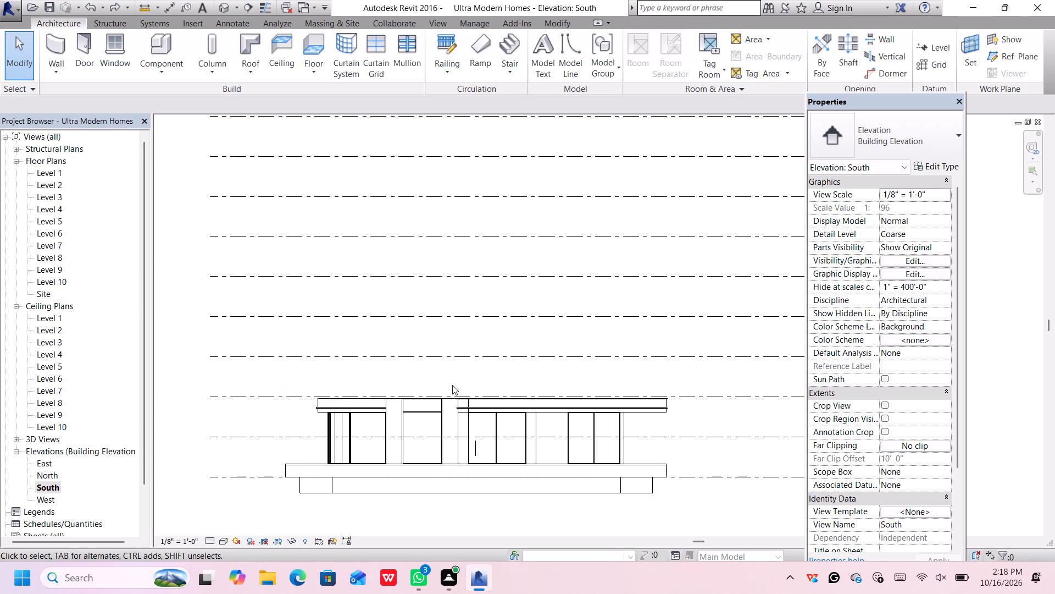
Paste the copied storey in the South elevation with its base at Level 3, finish the paste and fix the inconsistent groups.
scroll(466, 384, up, 1)
key(ctrl+v)
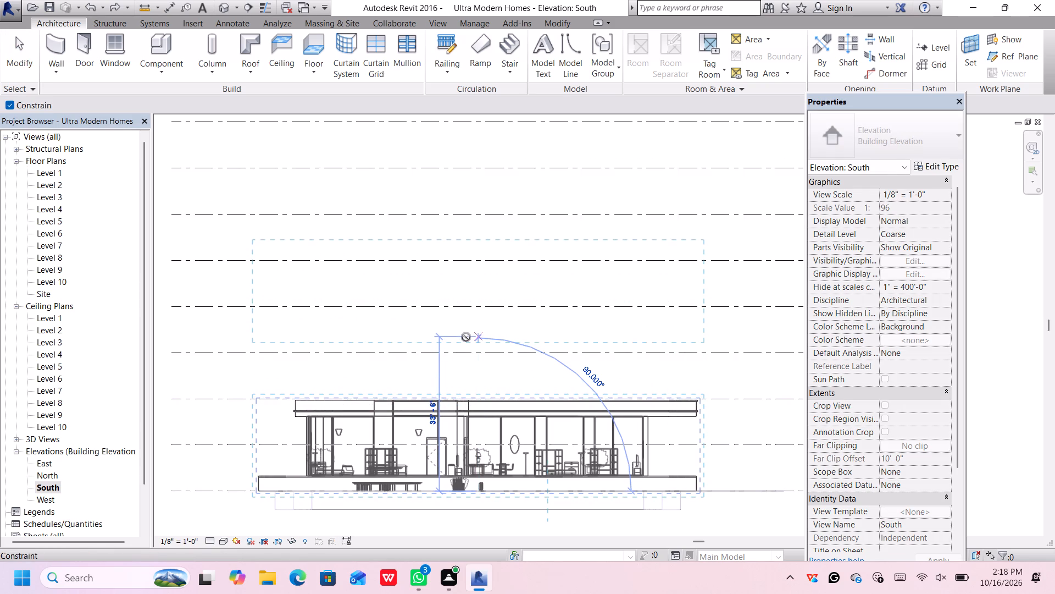
click(473, 395)
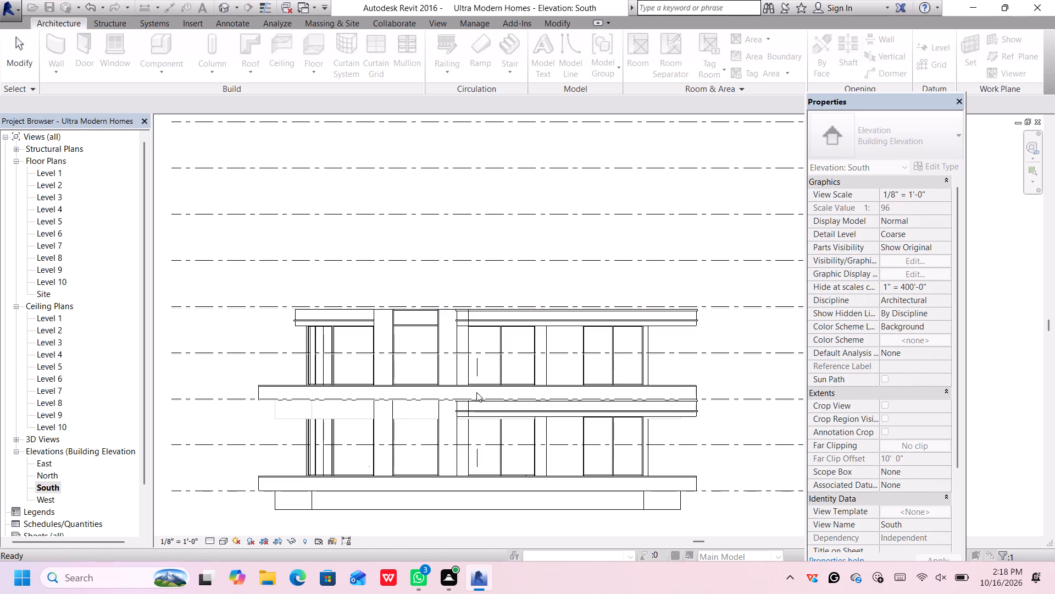
scroll(320, 405, up, 5)
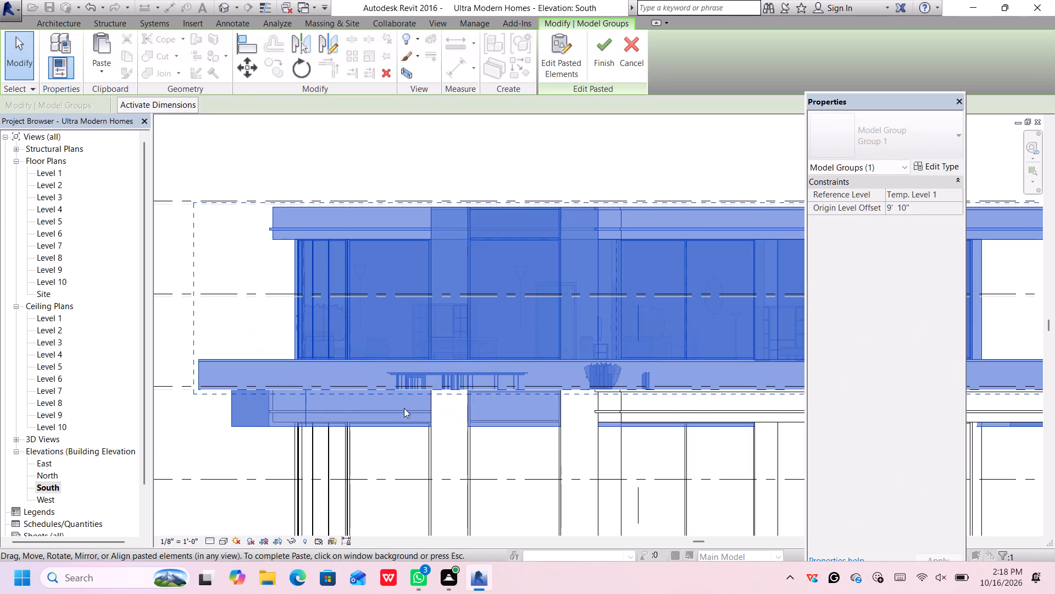
scroll(525, 361, up, 3)
scroll(526, 361, down, 9)
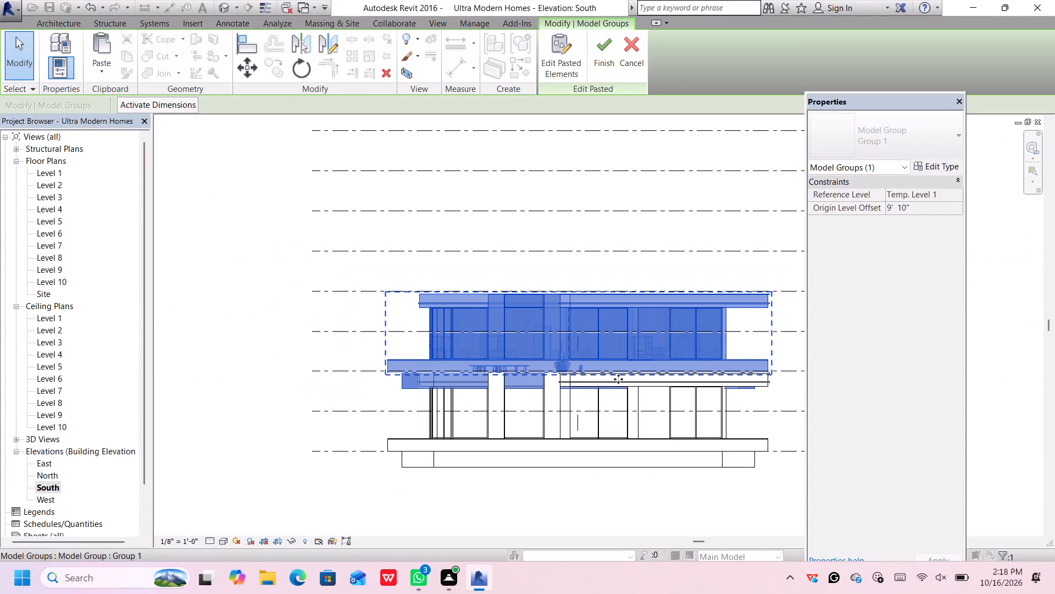
scroll(776, 381, up, 1)
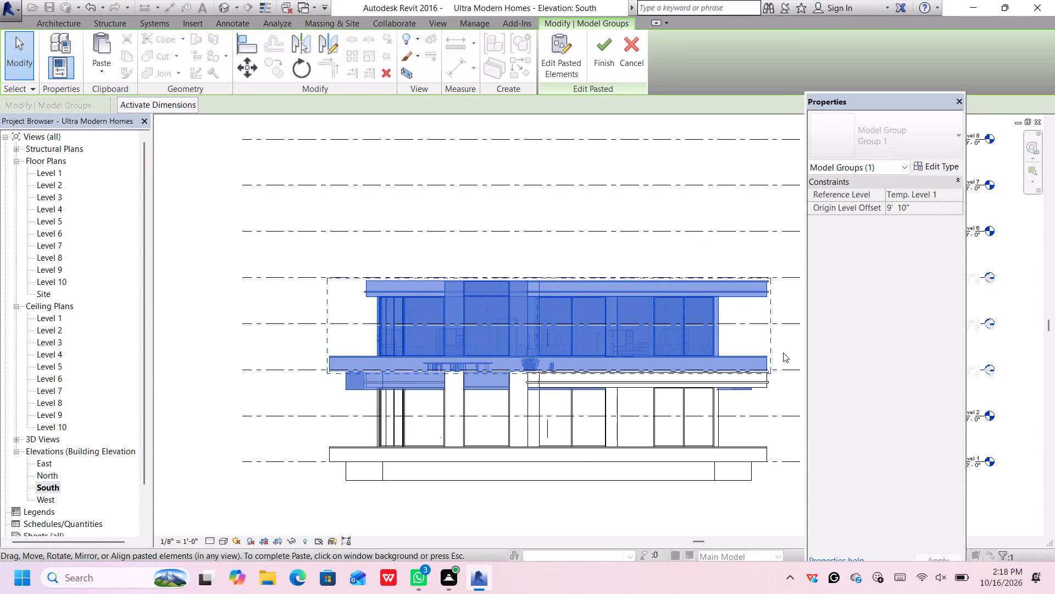
scroll(783, 351, up, 1)
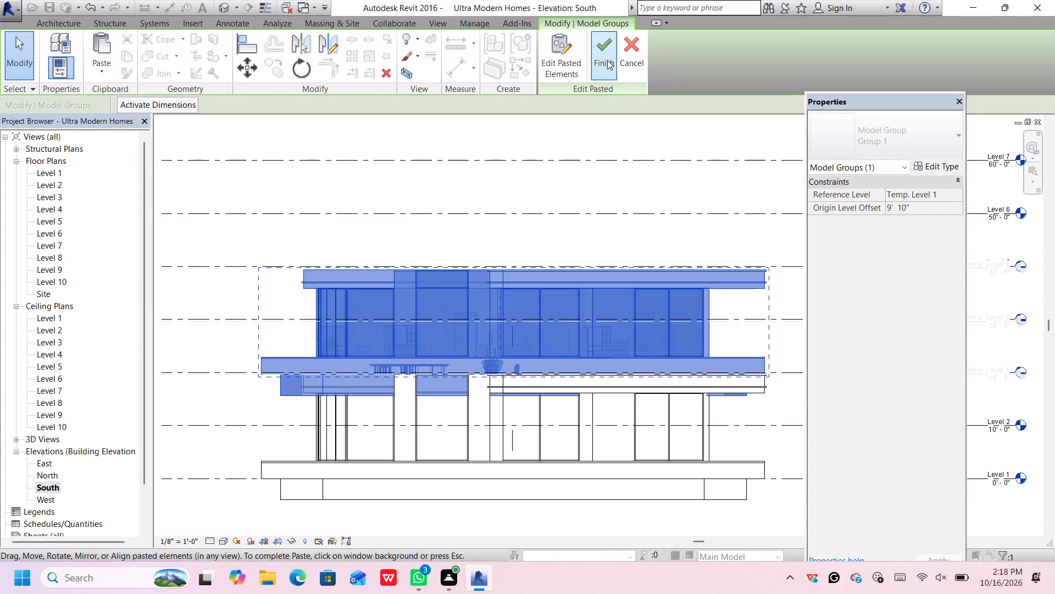
click(607, 60)
click(459, 335)
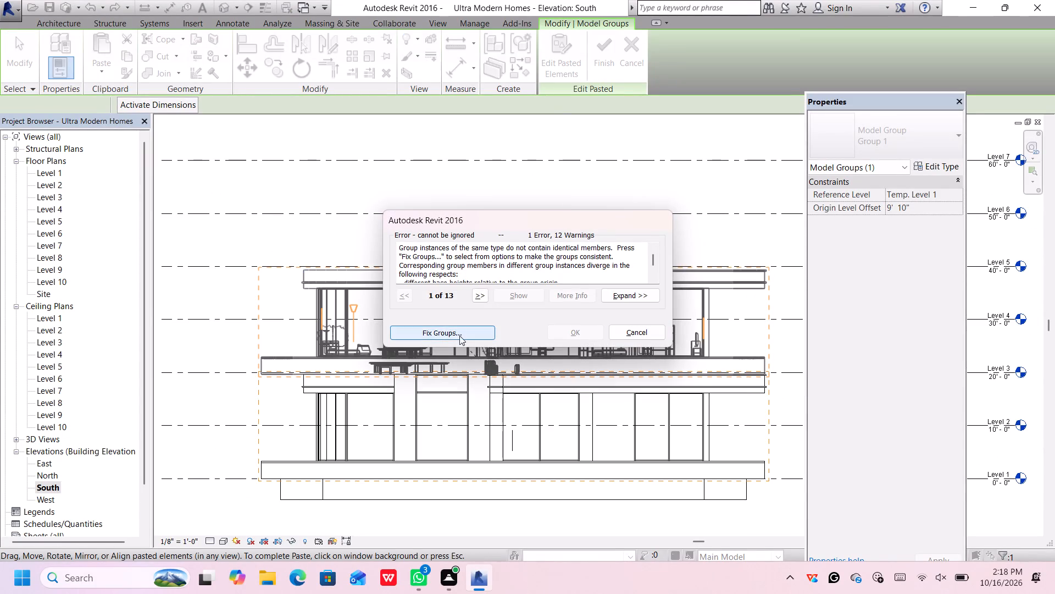
click(479, 241)
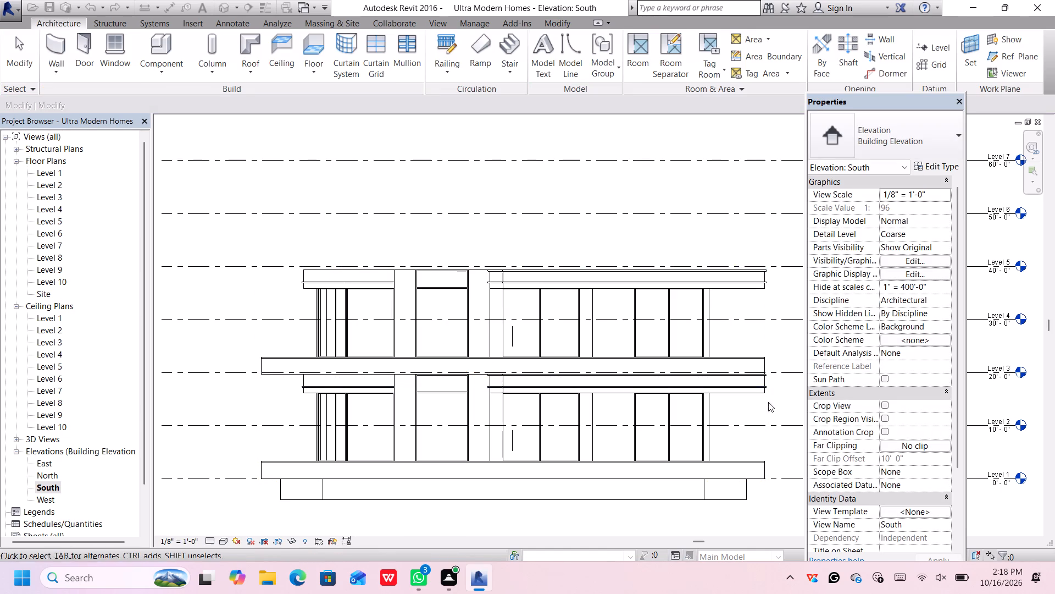
Ungroup the pasted upper storey's model group.
middle_drag(777, 397, 704, 379)
middle_click(704, 379)
middle_click(703, 378)
scroll(699, 346, up, 4)
scroll(703, 349, down, 2)
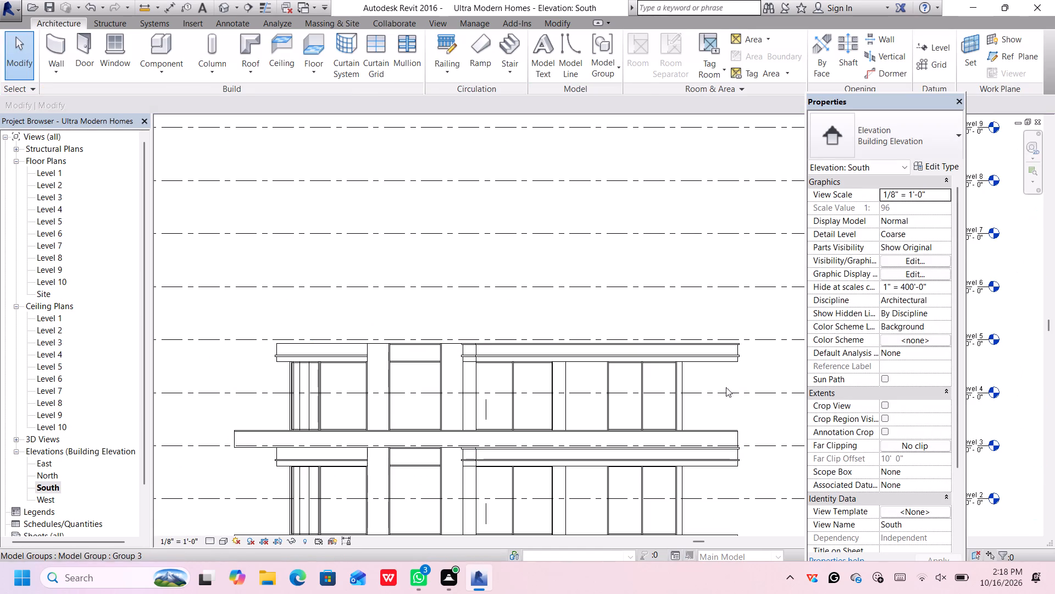
click(734, 430)
middle_drag(738, 431, 698, 398)
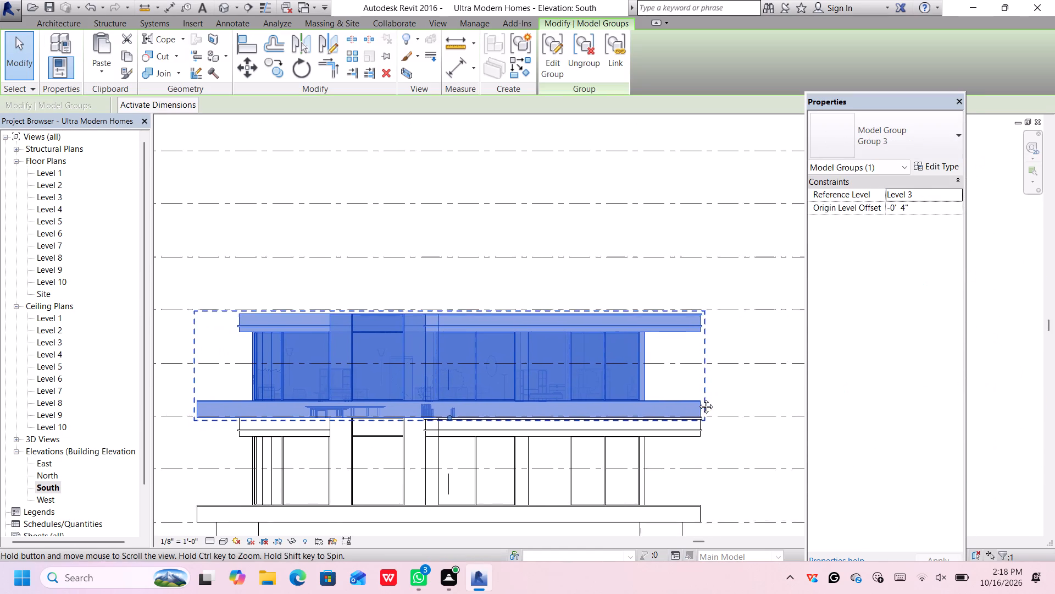
middle_drag(698, 398, 697, 398)
click(579, 43)
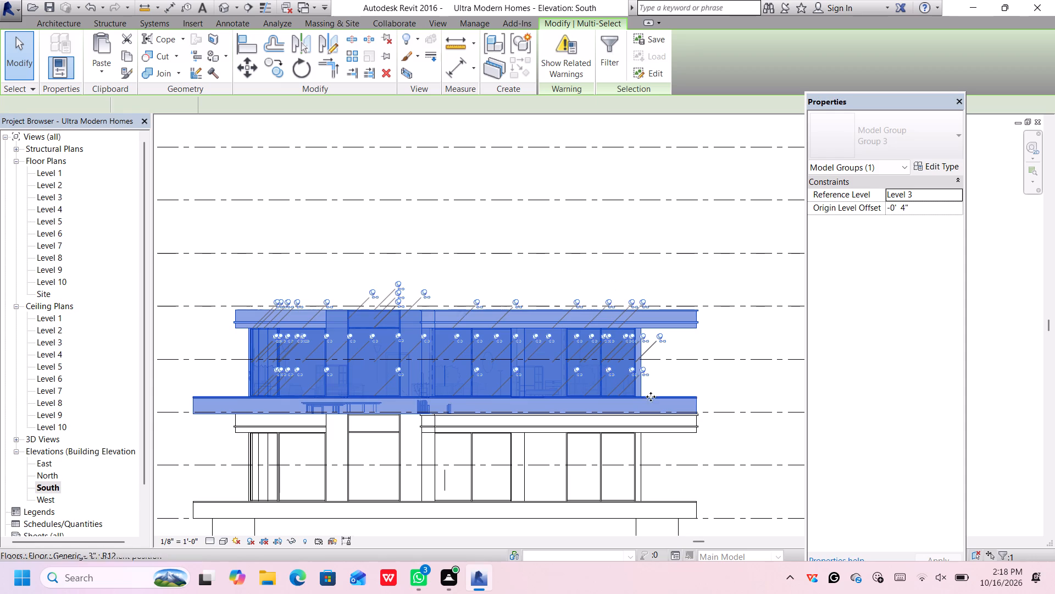
Delete the upper storey's 3' thick Generic floor slab at Level 3.
click(666, 410)
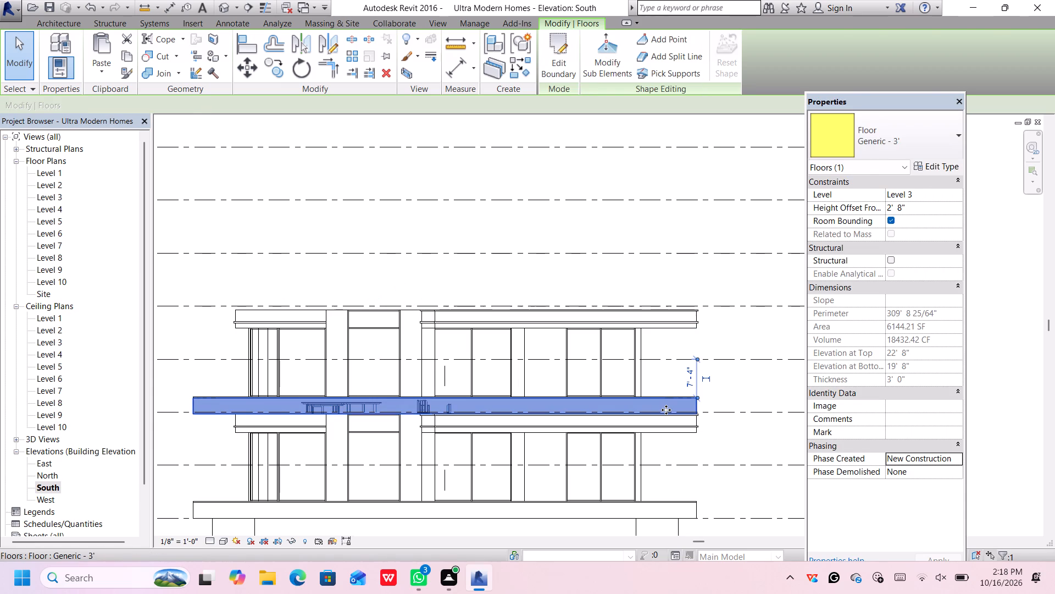
key(Delete)
Move the upper storey's 3" floor slab with its furniture up to a height offset of 5' 6" from Level 3.
scroll(400, 397, up, 3)
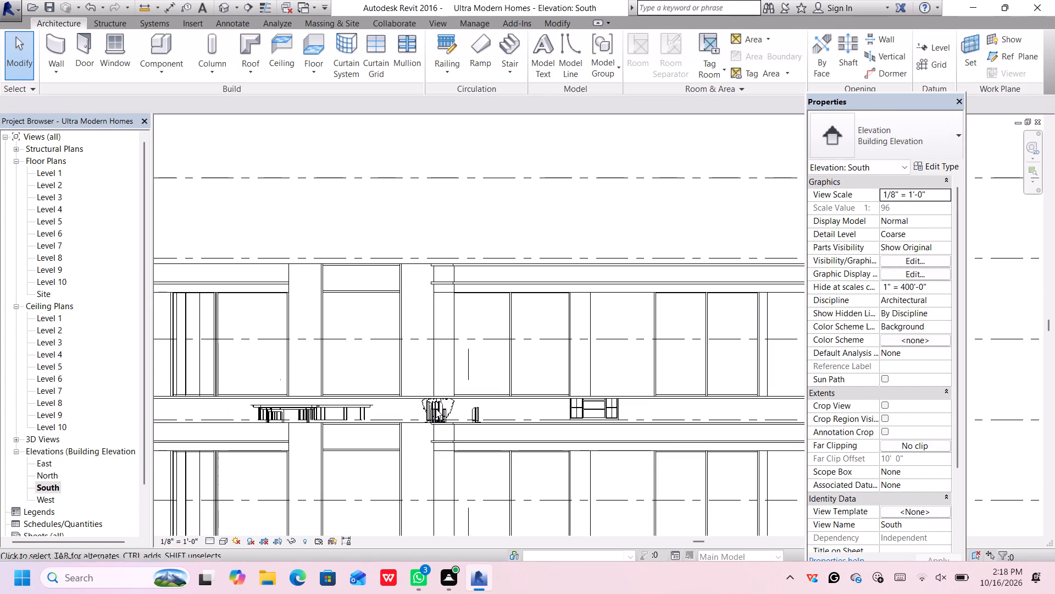
drag(635, 403, 578, 413)
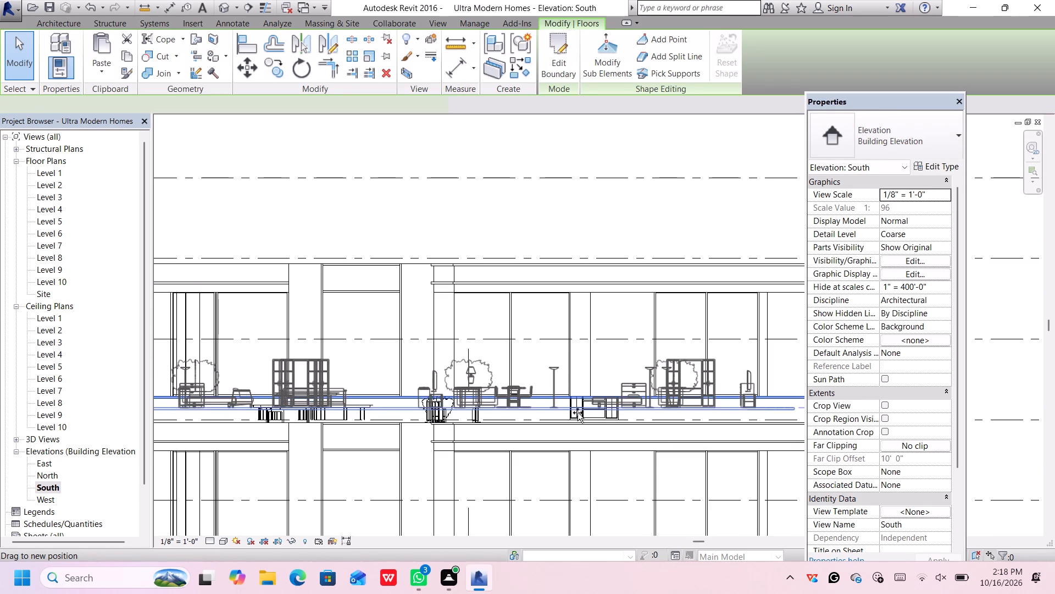
drag(578, 413, 584, 424)
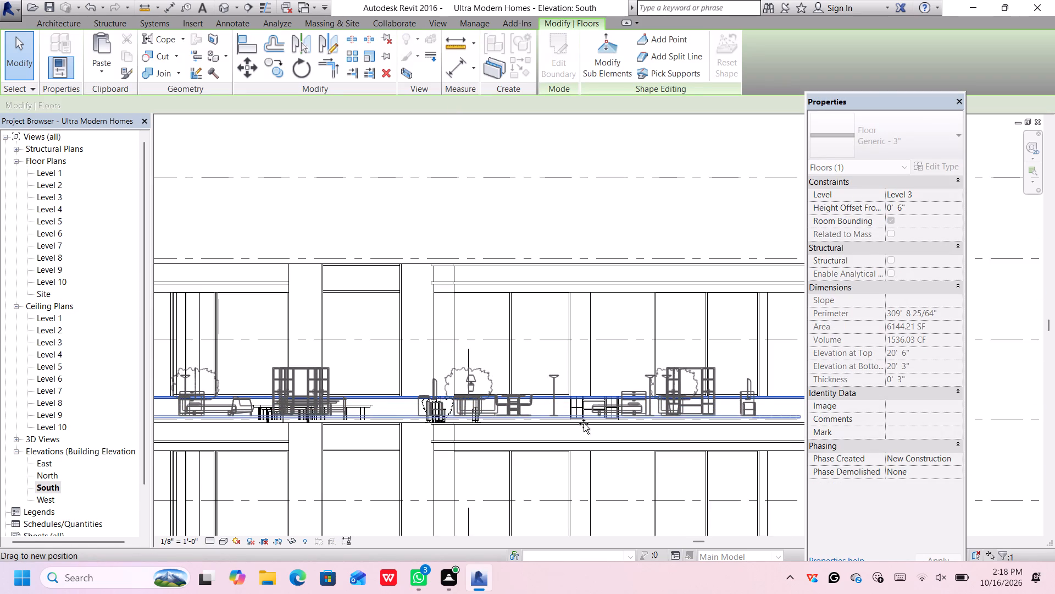
drag(584, 424, 592, 383)
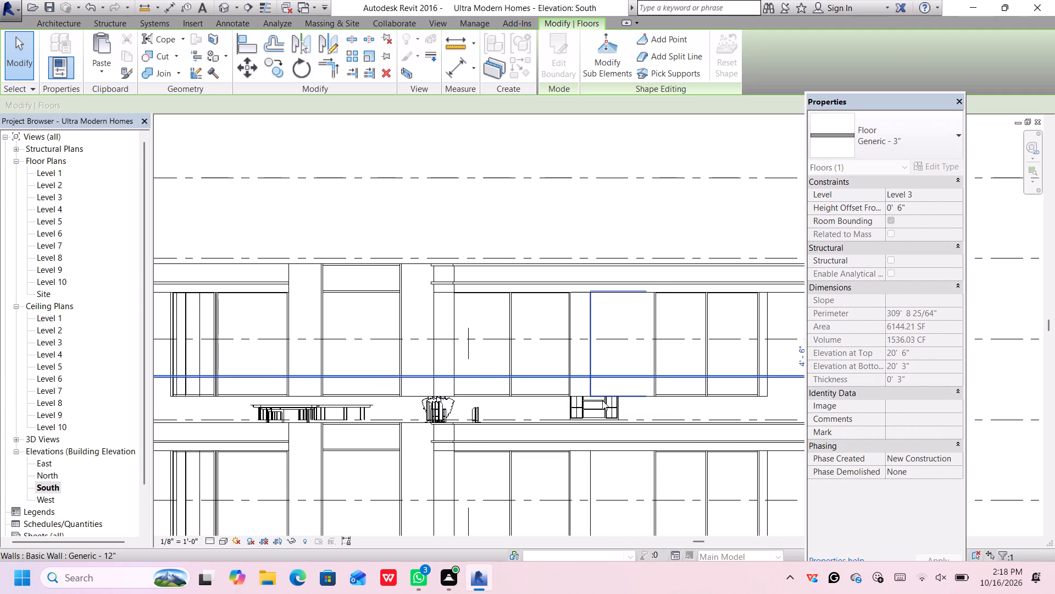
Delete the leftover dining tables, planter and other furnishings in the gap between the two storeys.
scroll(612, 397, down, 2)
scroll(624, 399, up, 1)
drag(629, 406, 330, 411)
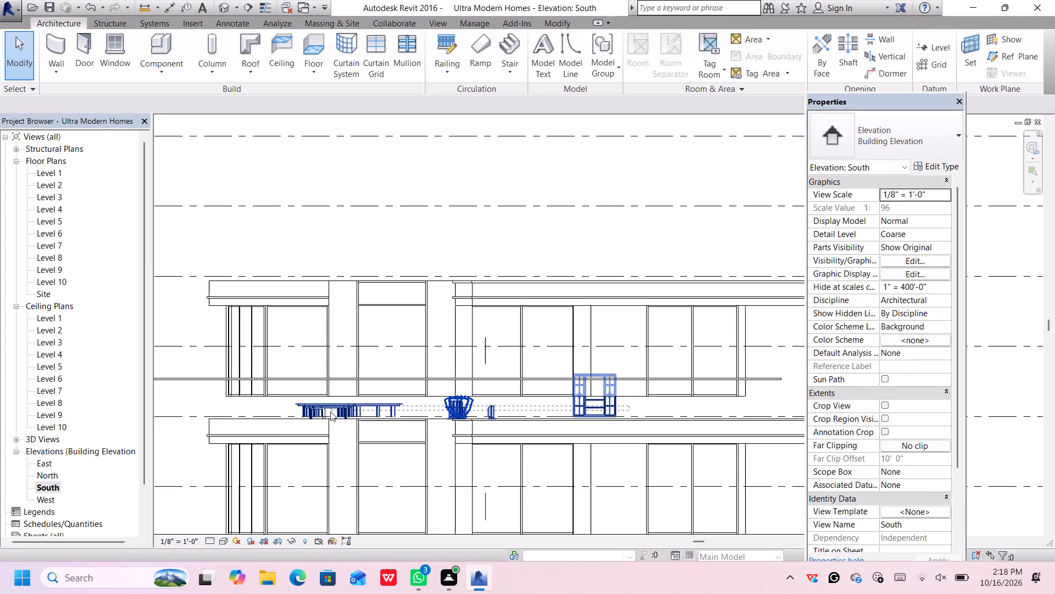
drag(330, 411, 293, 408)
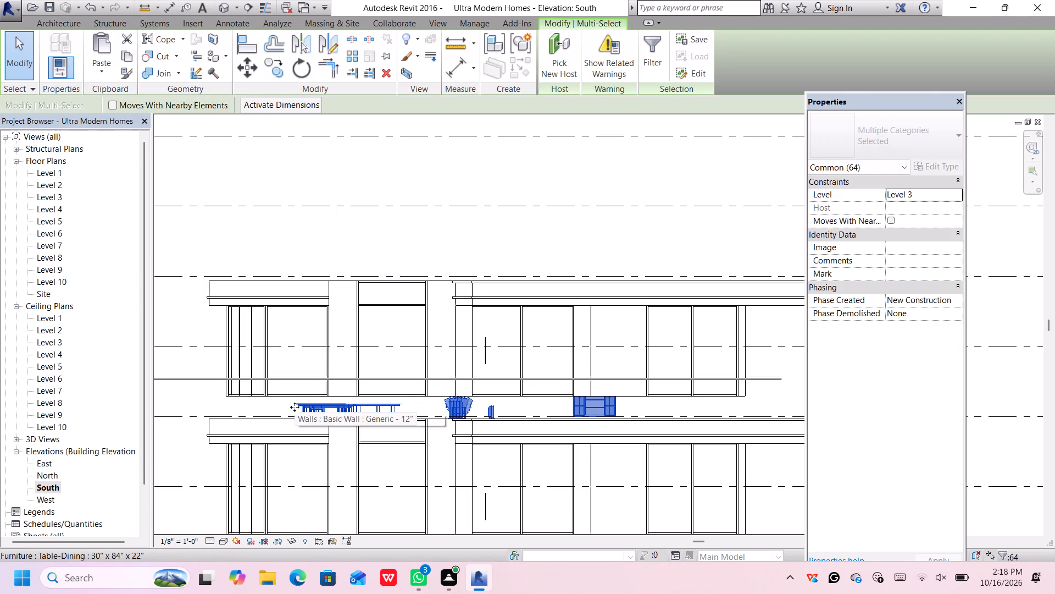
key(Delete)
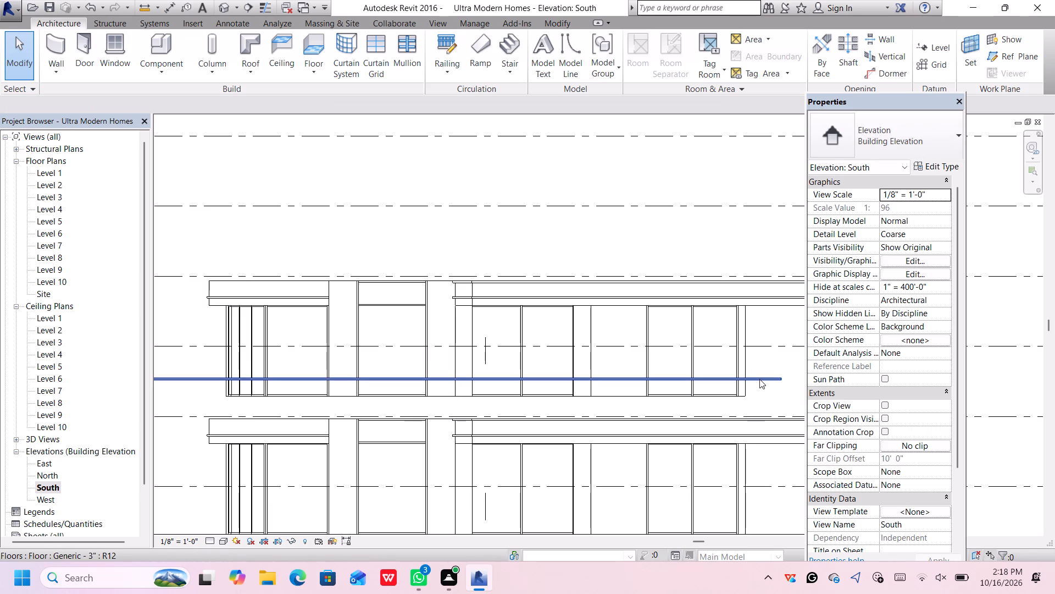
Lower the 3" floor slab and its furniture to a height offset of -0' 6" from Level 3, dismissing the notification card.
scroll(758, 380, down, 2)
scroll(749, 391, up, 1)
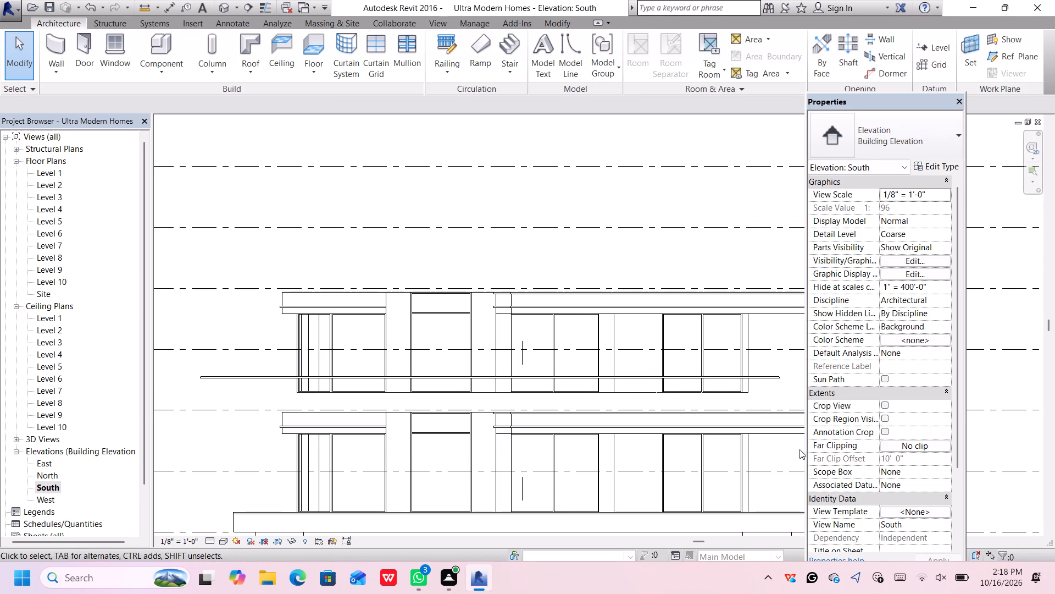
middle_drag(781, 452, 730, 427)
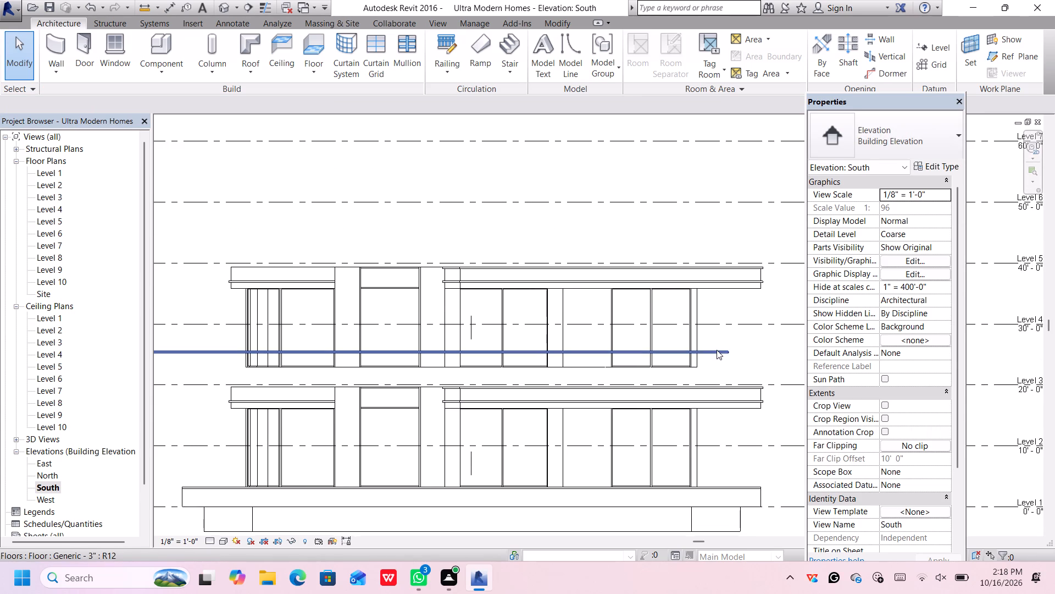
drag(710, 350, 722, 361)
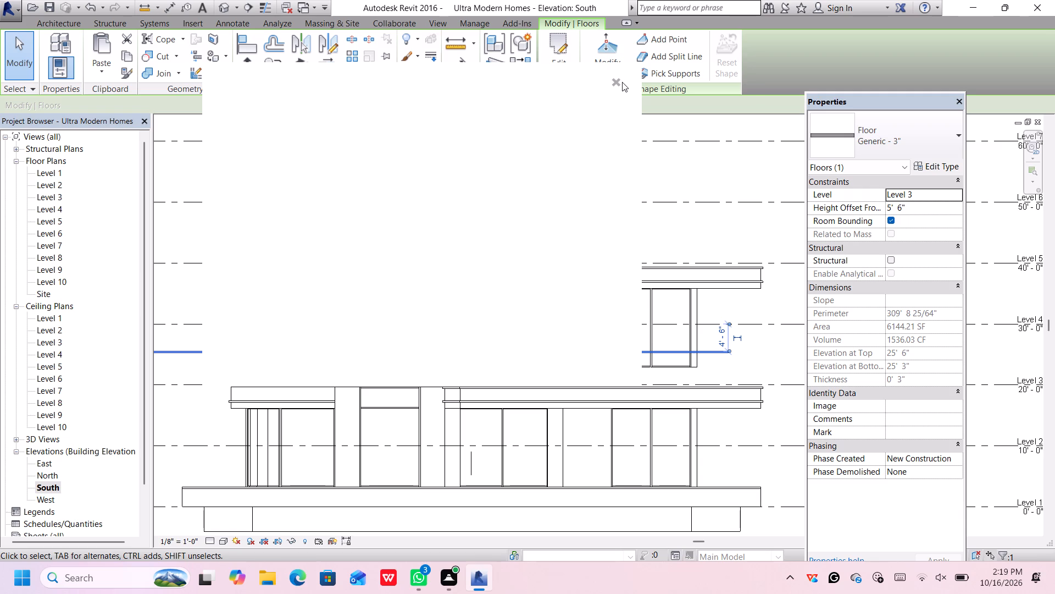
click(620, 85)
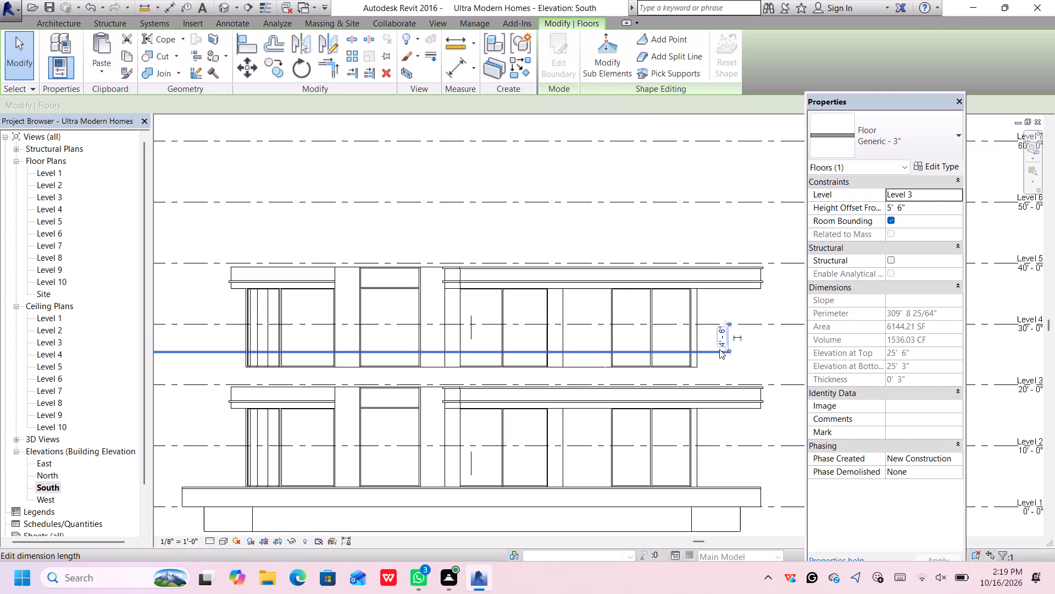
drag(719, 355, 719, 370)
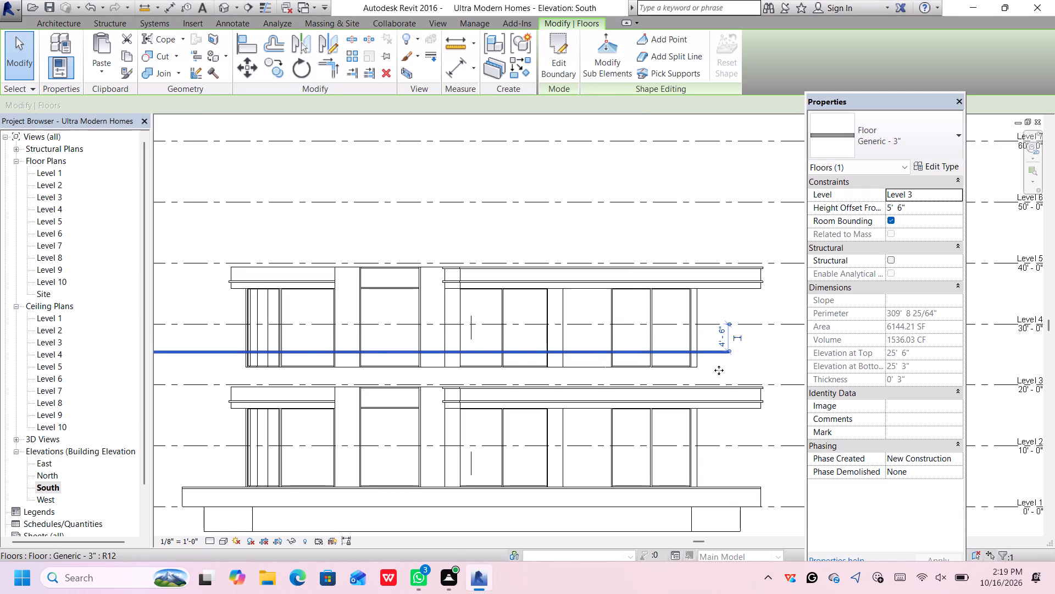
drag(719, 370, 722, 387)
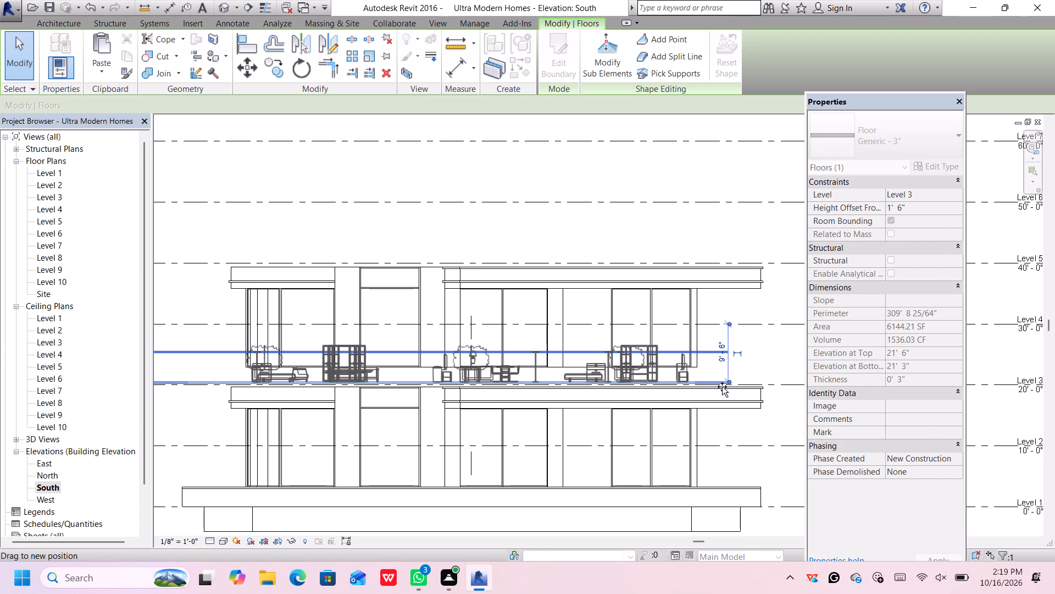
drag(722, 387, 723, 389)
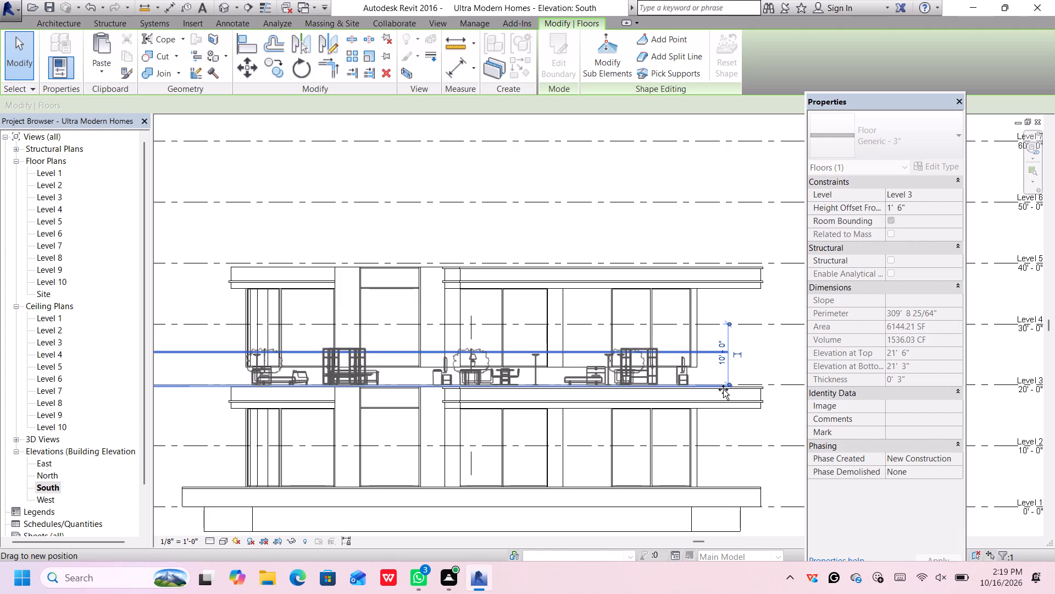
drag(723, 389, 723, 391)
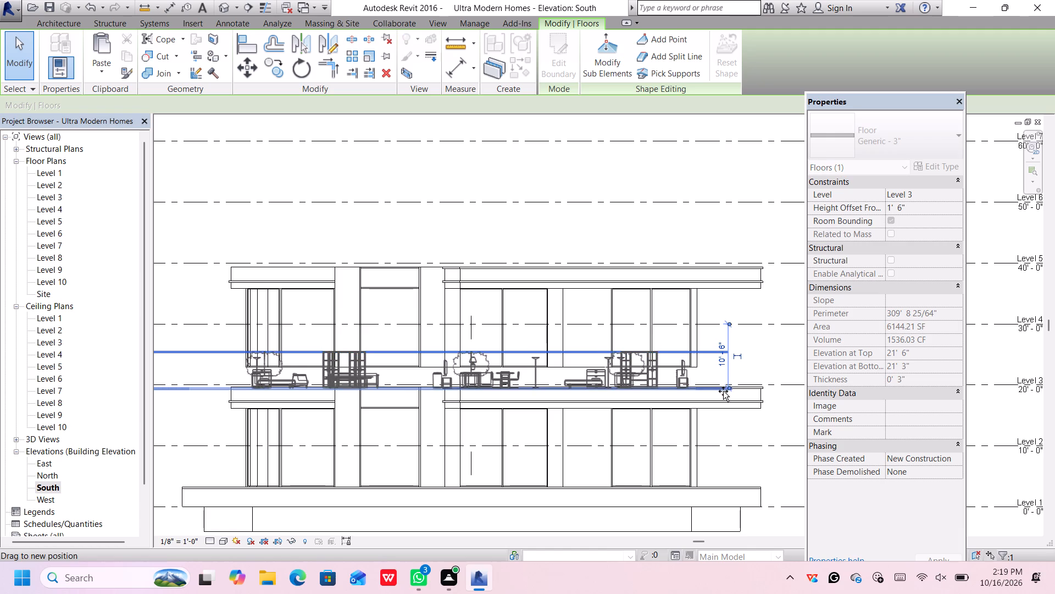
Delete the lowered 3" floor slab at the top of the lower roof, keeping the furniture.
scroll(173, 391, down, 3)
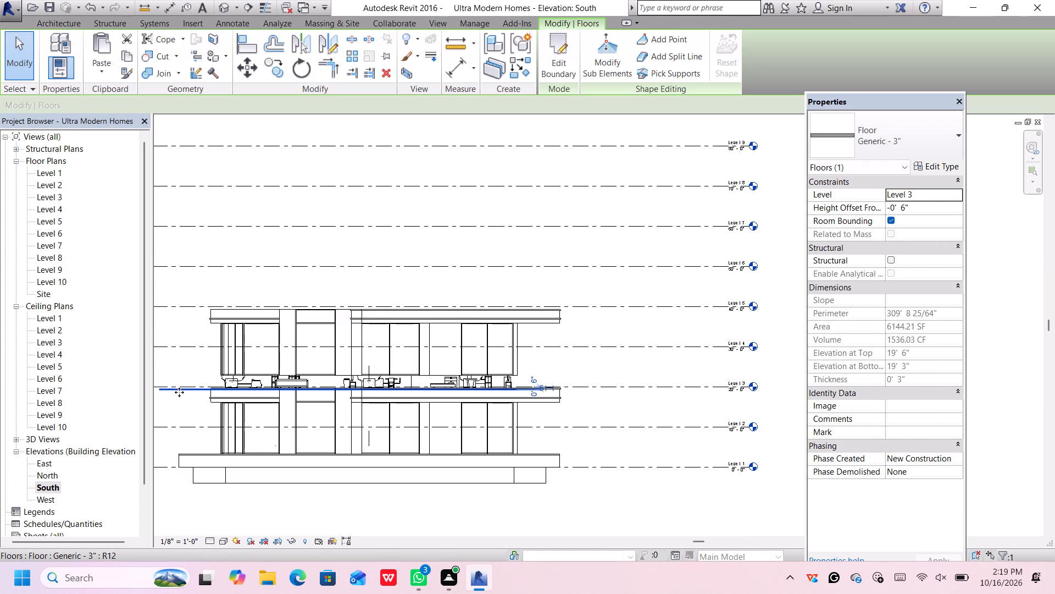
scroll(179, 392, up, 3)
click(185, 390)
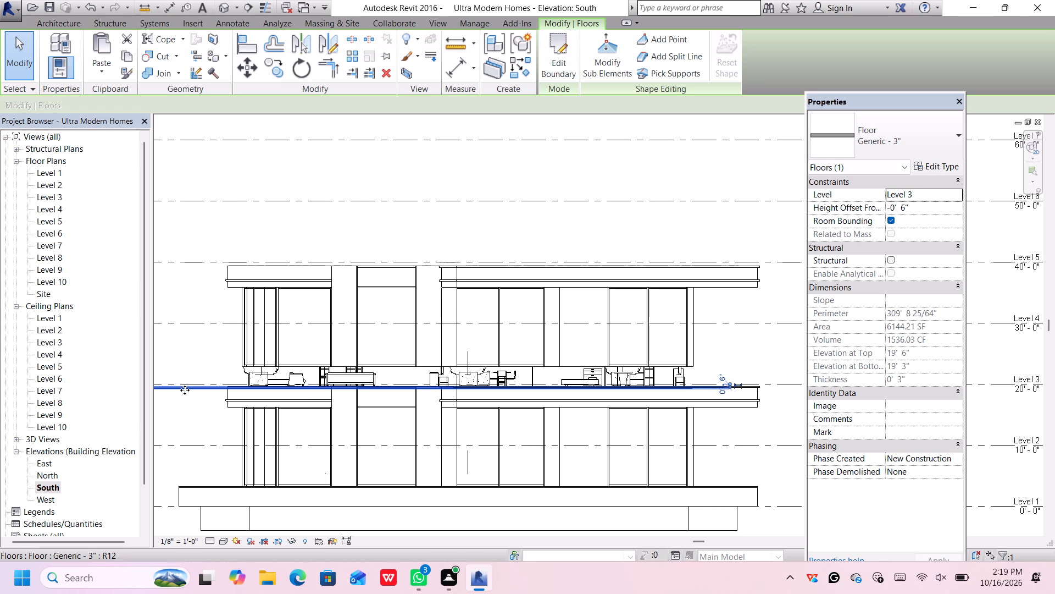
key(Delete)
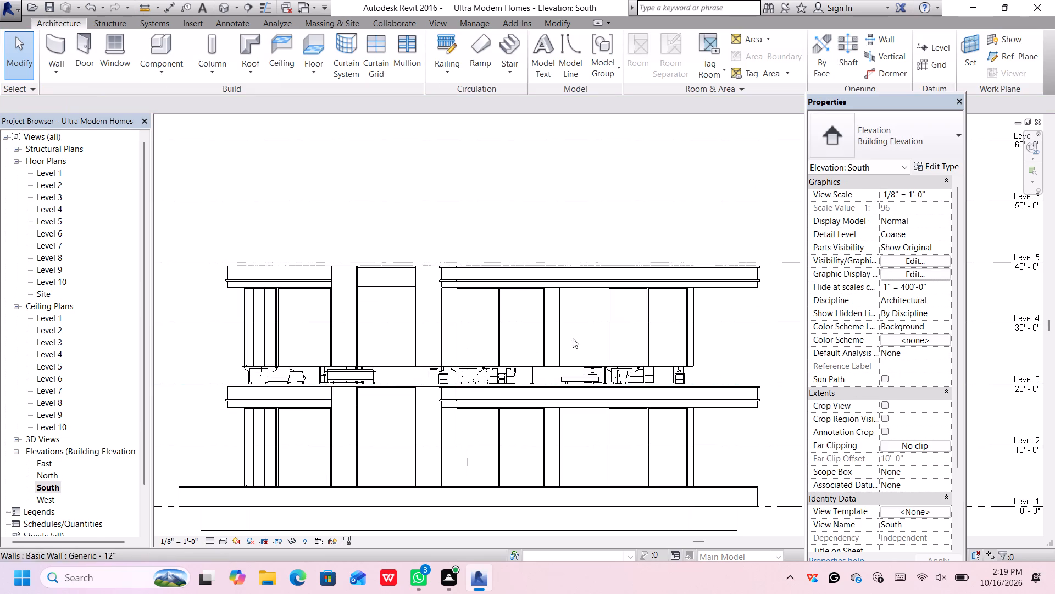
scroll(356, 381, up, 5)
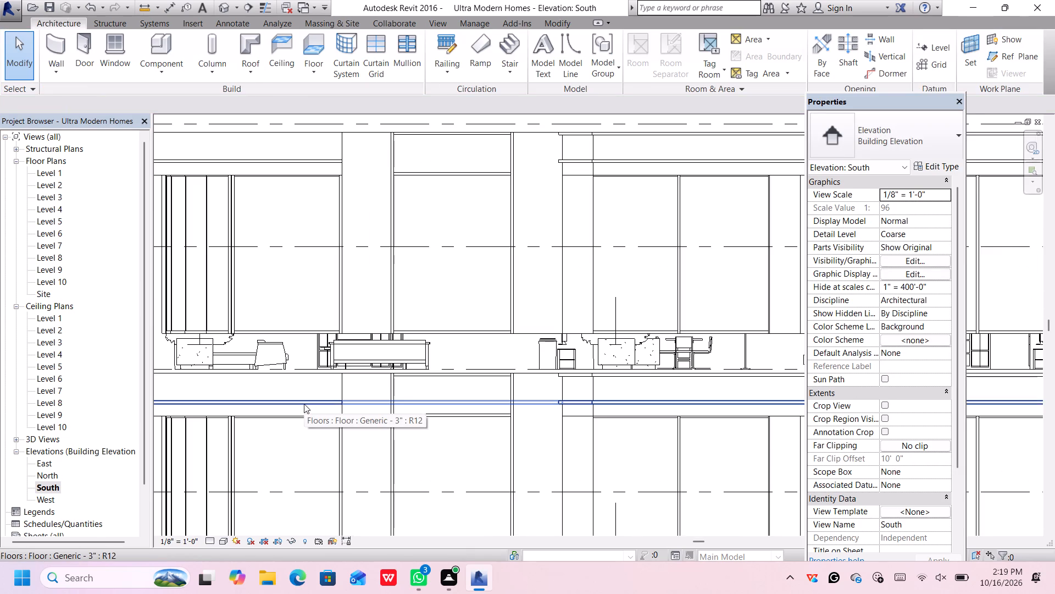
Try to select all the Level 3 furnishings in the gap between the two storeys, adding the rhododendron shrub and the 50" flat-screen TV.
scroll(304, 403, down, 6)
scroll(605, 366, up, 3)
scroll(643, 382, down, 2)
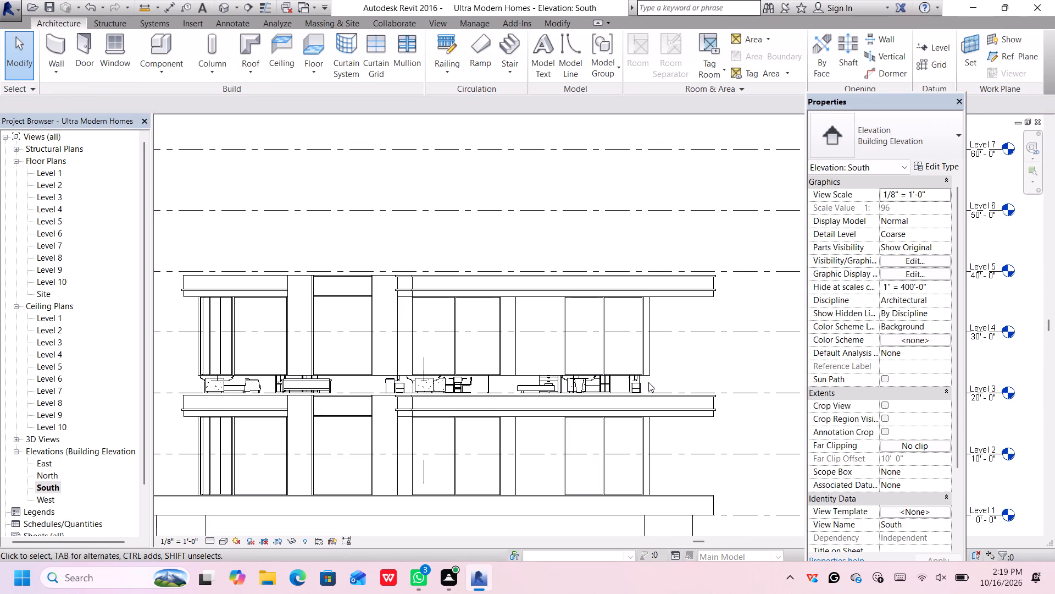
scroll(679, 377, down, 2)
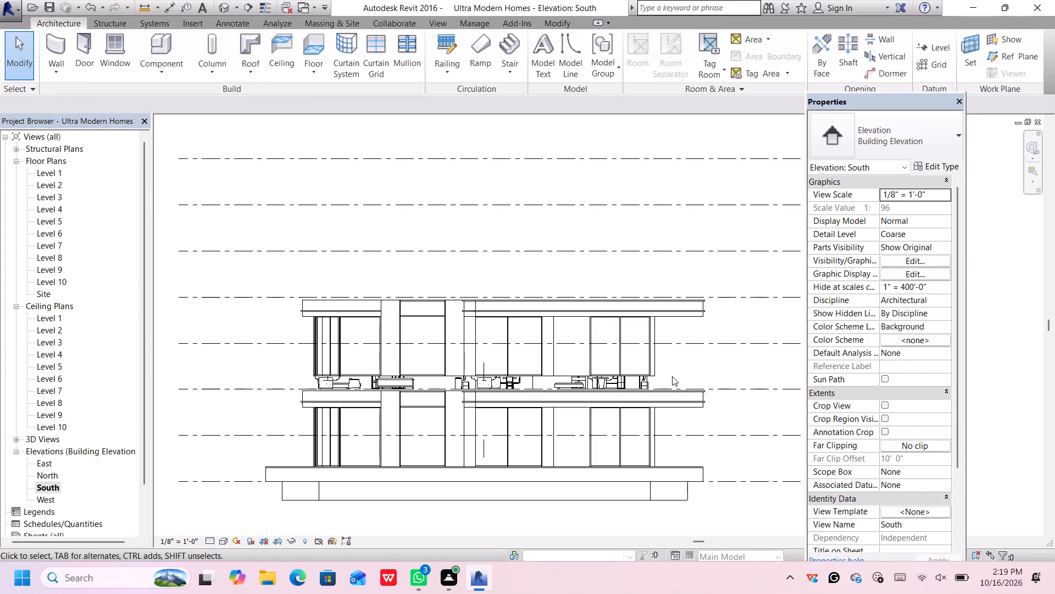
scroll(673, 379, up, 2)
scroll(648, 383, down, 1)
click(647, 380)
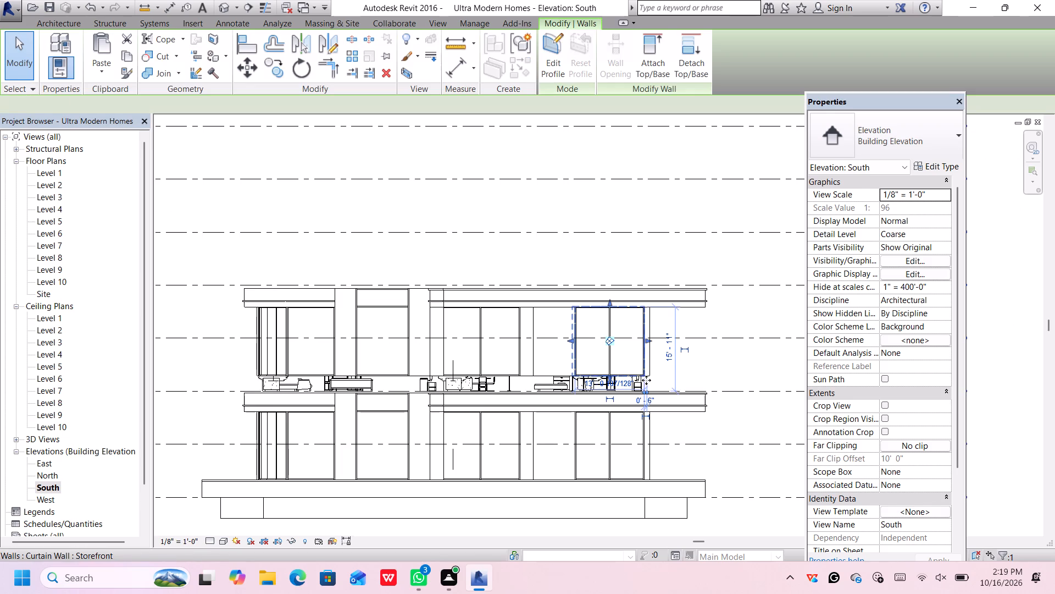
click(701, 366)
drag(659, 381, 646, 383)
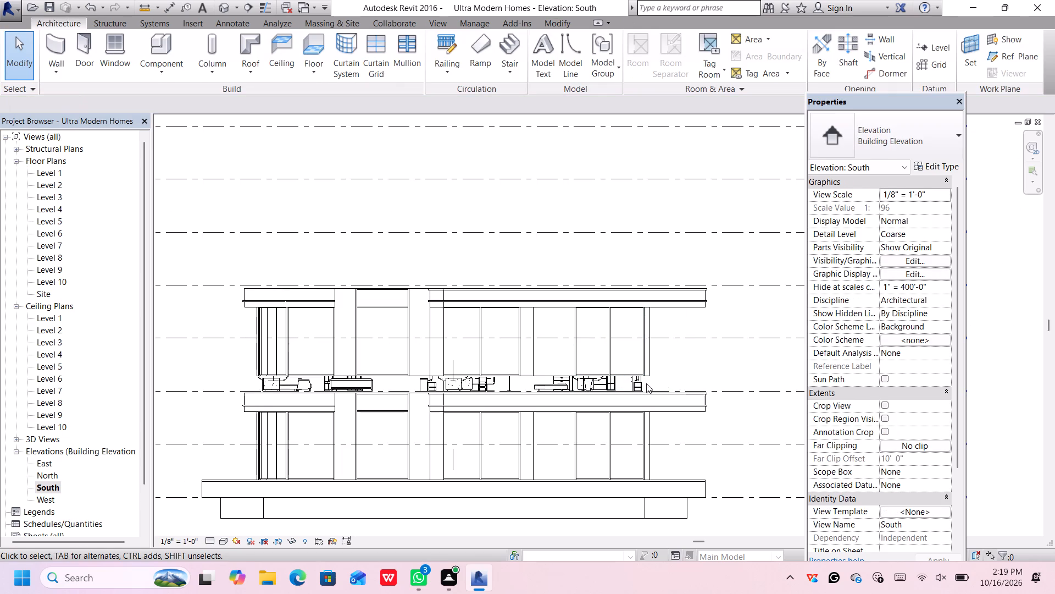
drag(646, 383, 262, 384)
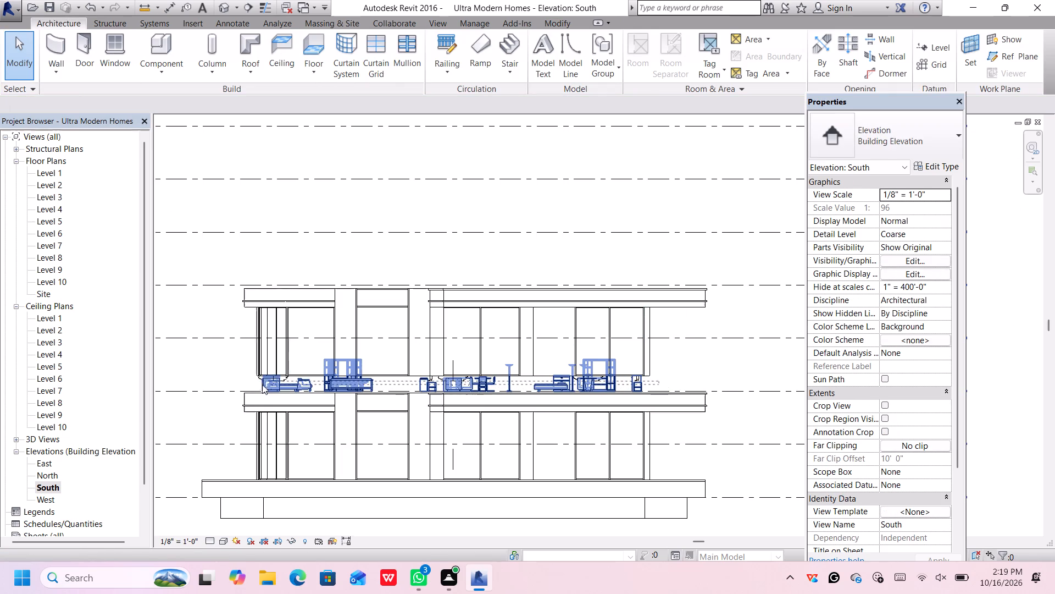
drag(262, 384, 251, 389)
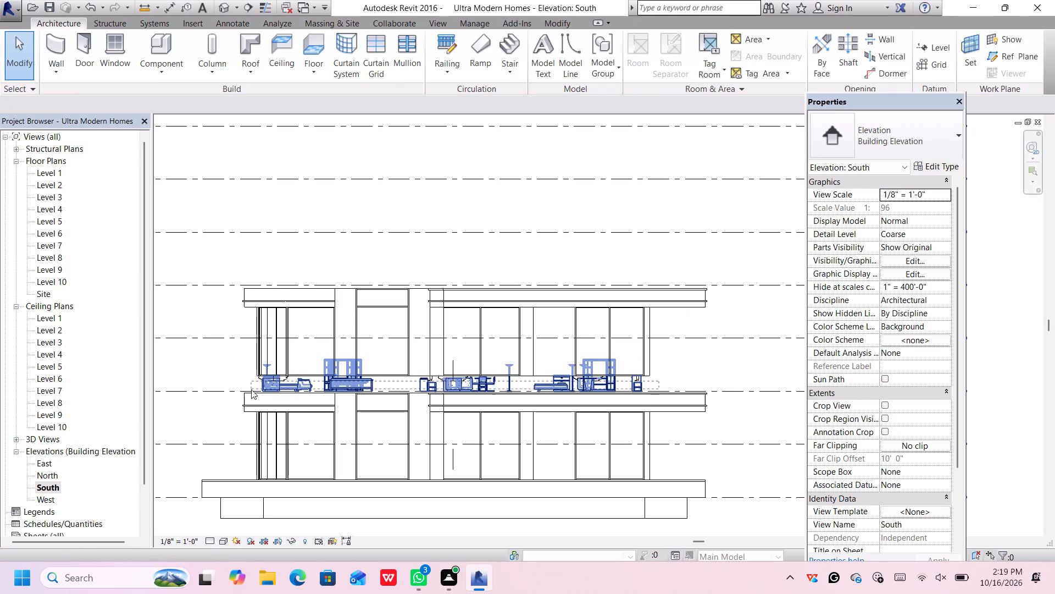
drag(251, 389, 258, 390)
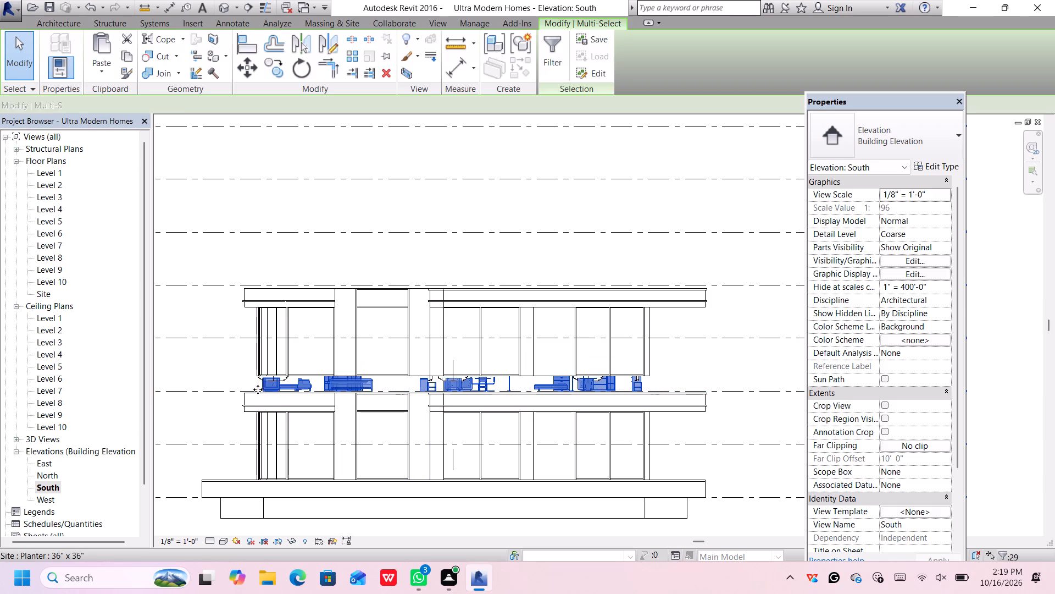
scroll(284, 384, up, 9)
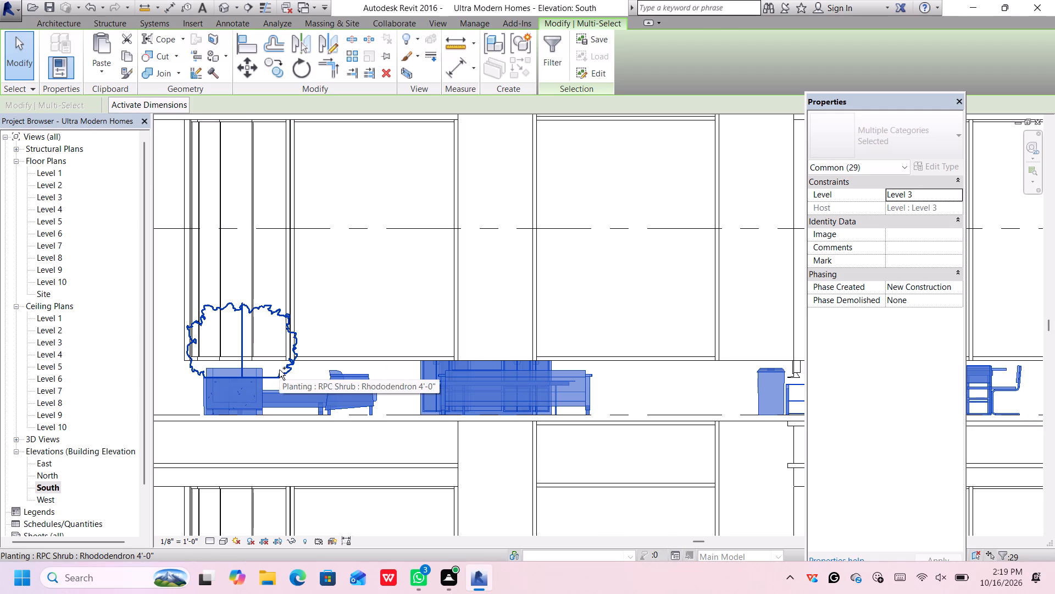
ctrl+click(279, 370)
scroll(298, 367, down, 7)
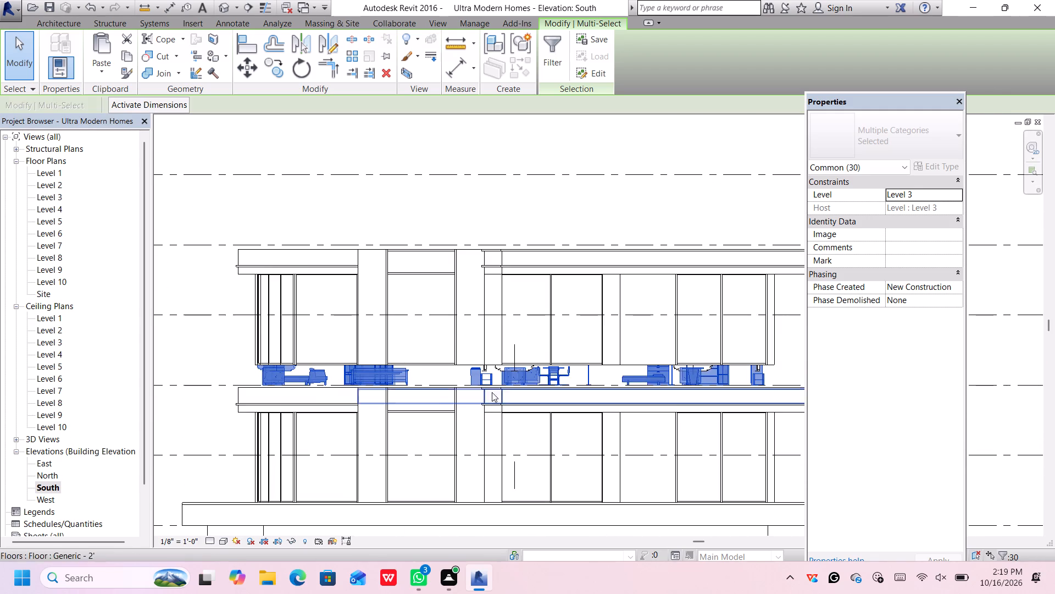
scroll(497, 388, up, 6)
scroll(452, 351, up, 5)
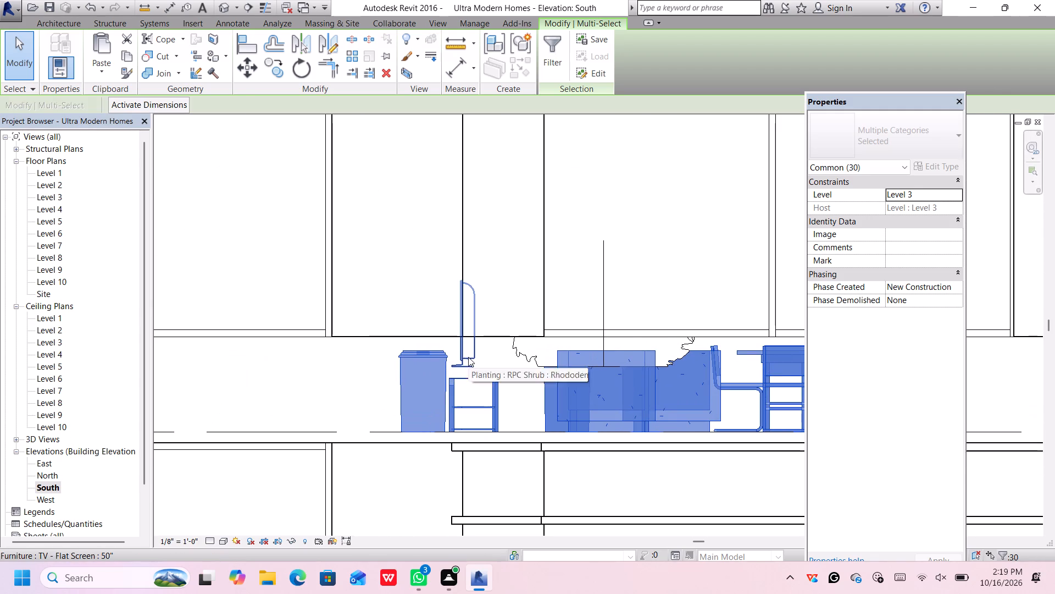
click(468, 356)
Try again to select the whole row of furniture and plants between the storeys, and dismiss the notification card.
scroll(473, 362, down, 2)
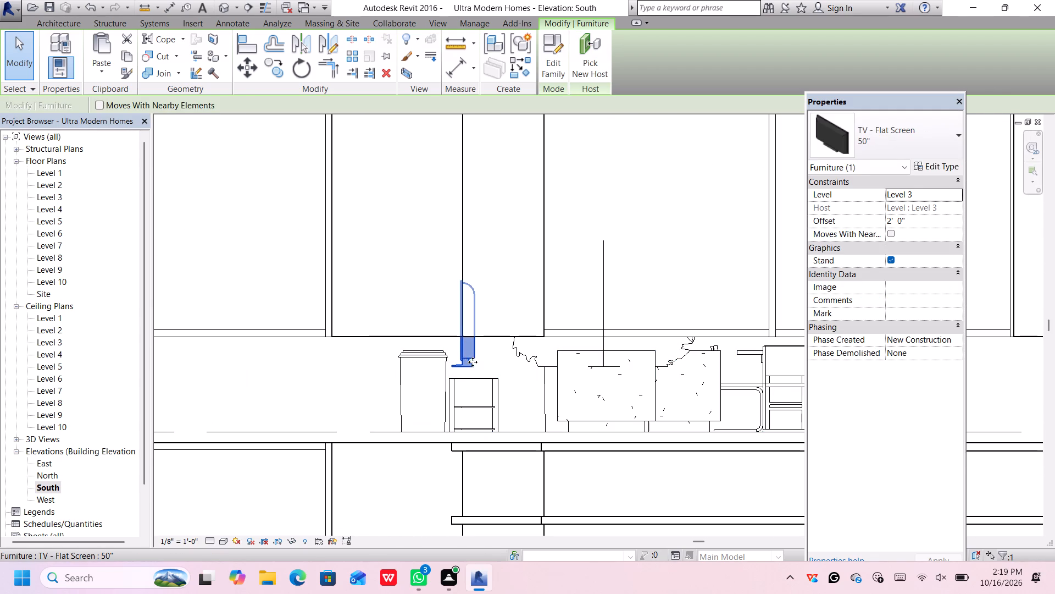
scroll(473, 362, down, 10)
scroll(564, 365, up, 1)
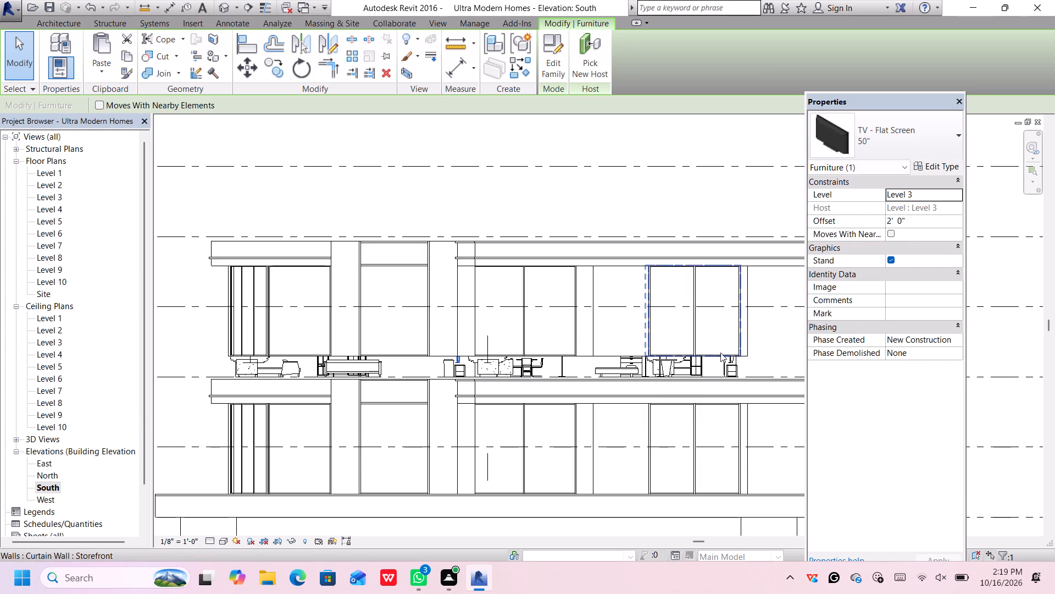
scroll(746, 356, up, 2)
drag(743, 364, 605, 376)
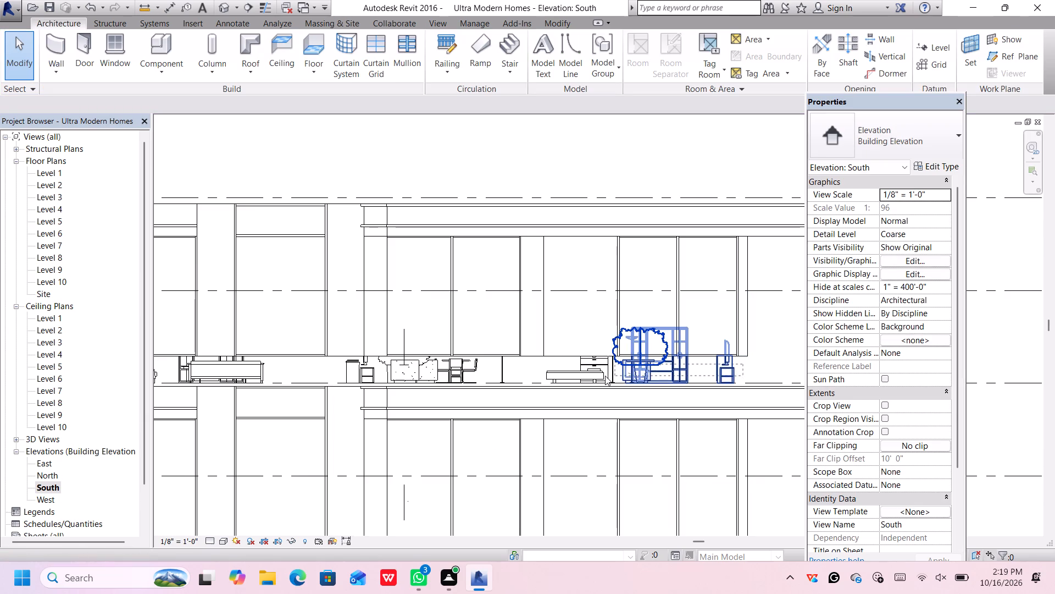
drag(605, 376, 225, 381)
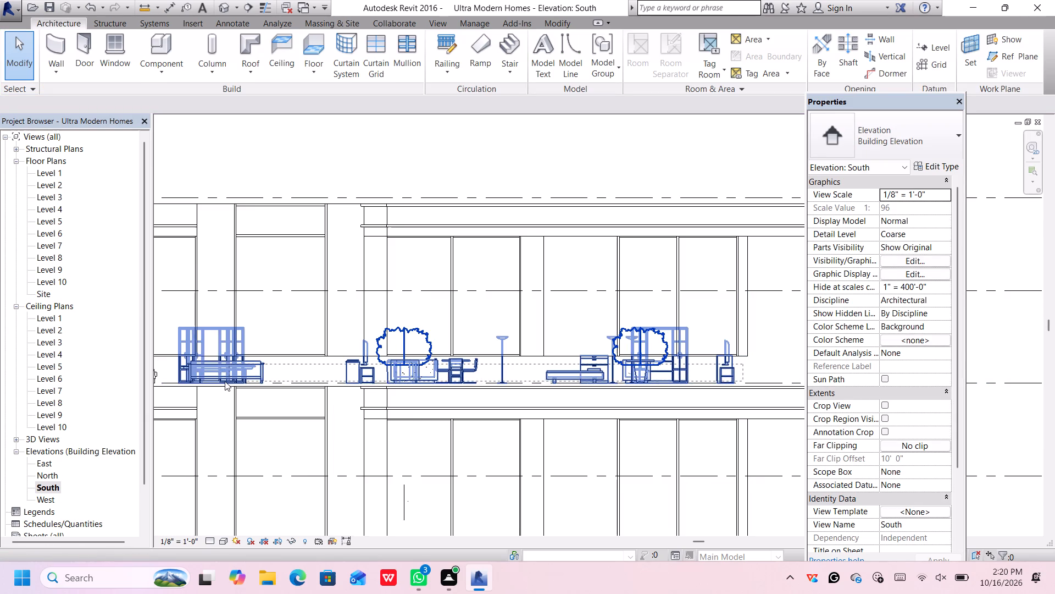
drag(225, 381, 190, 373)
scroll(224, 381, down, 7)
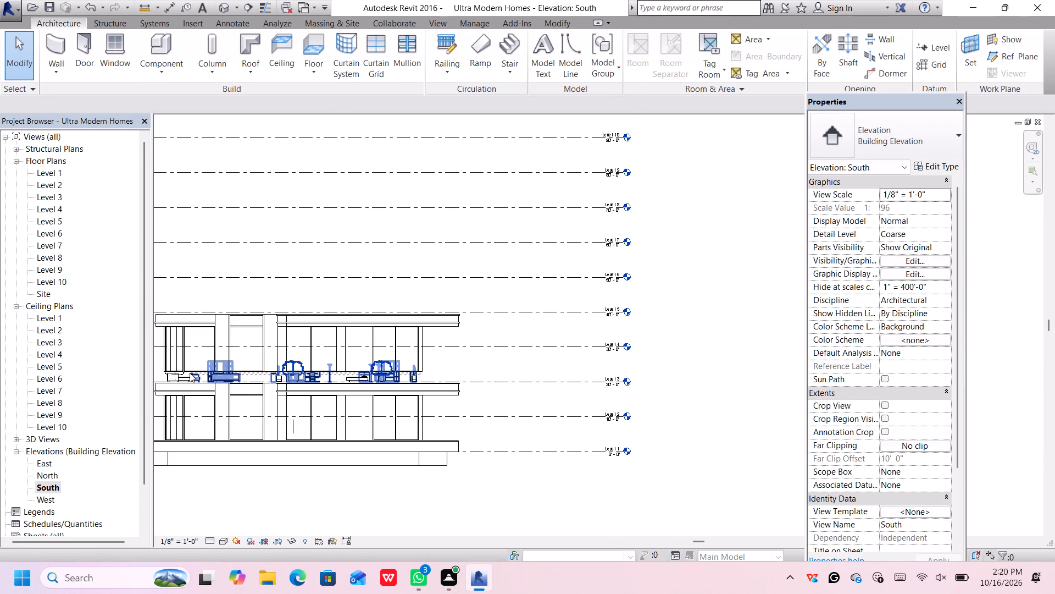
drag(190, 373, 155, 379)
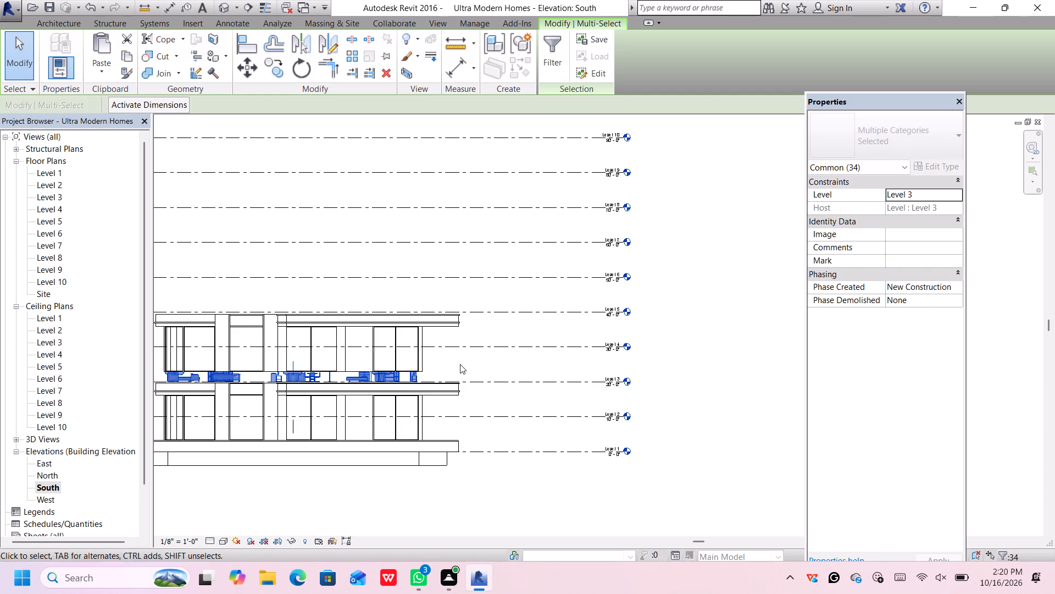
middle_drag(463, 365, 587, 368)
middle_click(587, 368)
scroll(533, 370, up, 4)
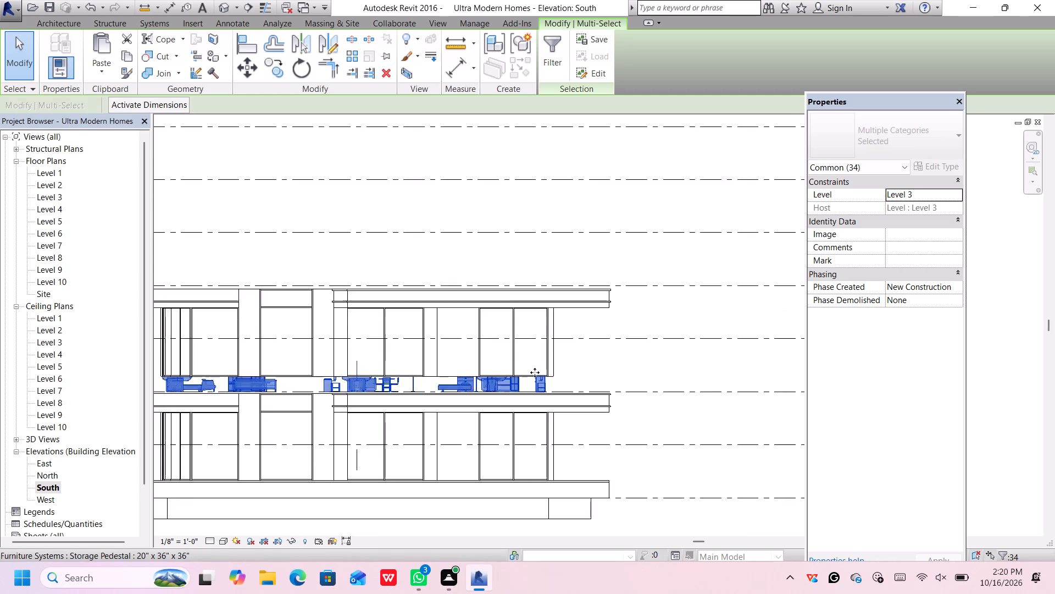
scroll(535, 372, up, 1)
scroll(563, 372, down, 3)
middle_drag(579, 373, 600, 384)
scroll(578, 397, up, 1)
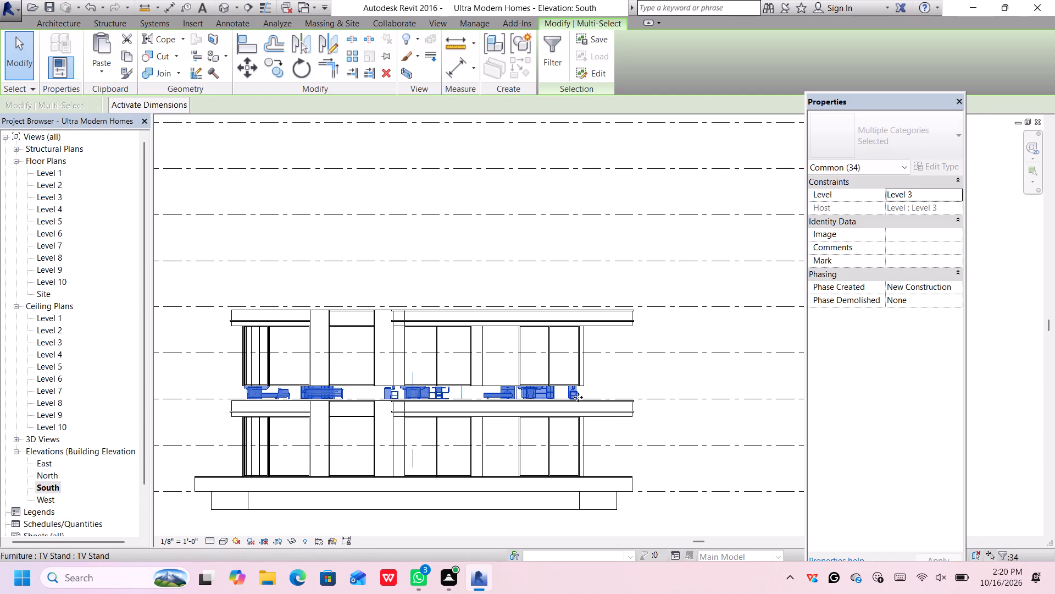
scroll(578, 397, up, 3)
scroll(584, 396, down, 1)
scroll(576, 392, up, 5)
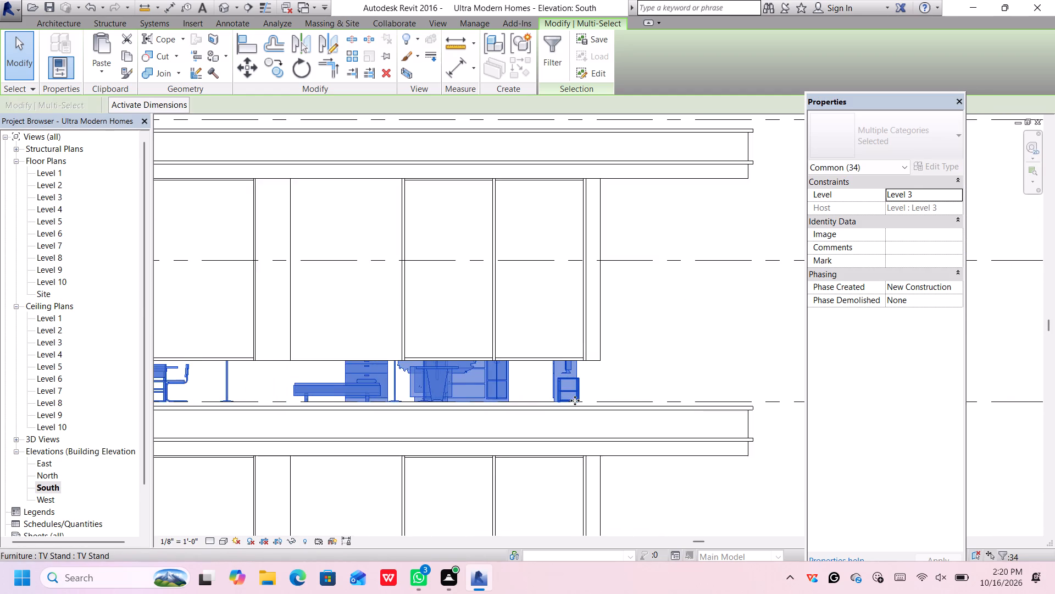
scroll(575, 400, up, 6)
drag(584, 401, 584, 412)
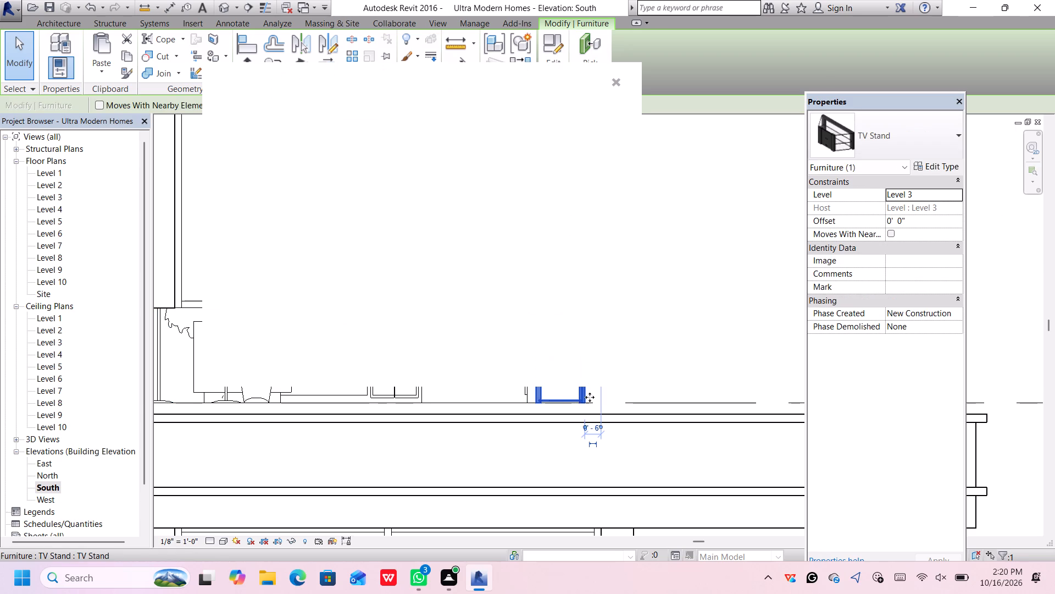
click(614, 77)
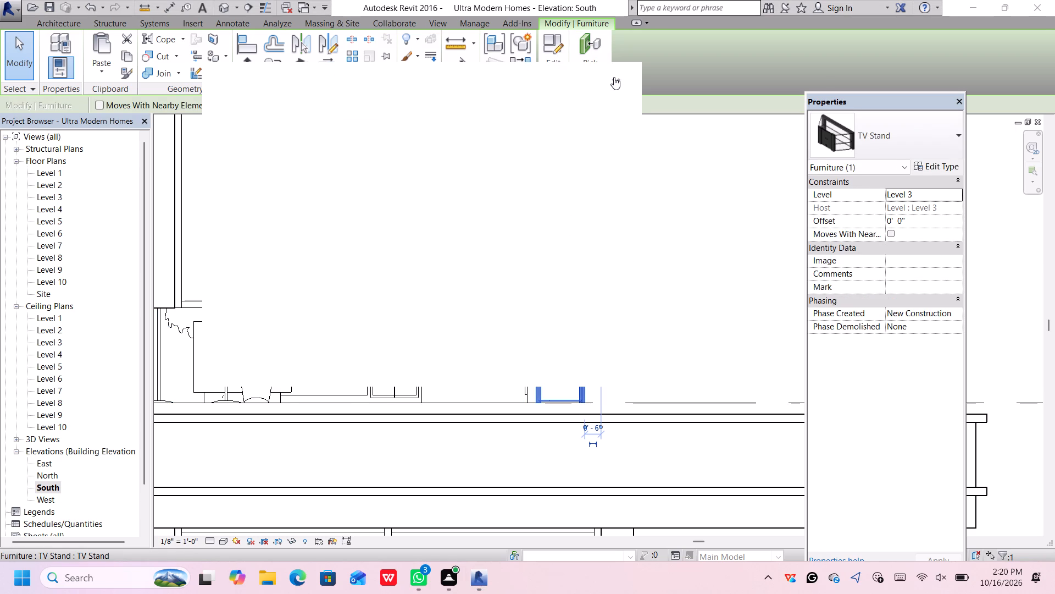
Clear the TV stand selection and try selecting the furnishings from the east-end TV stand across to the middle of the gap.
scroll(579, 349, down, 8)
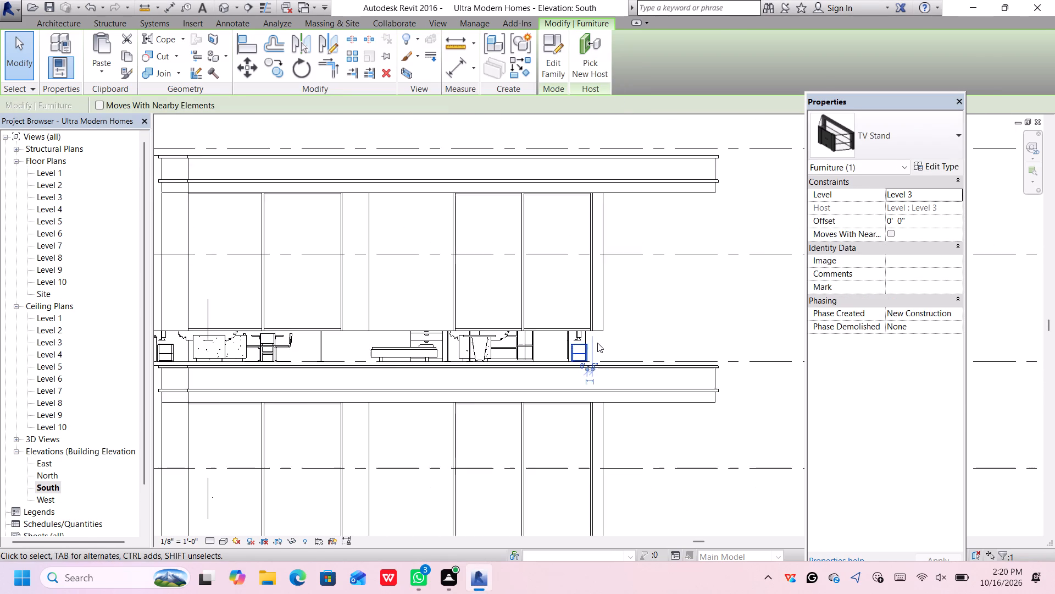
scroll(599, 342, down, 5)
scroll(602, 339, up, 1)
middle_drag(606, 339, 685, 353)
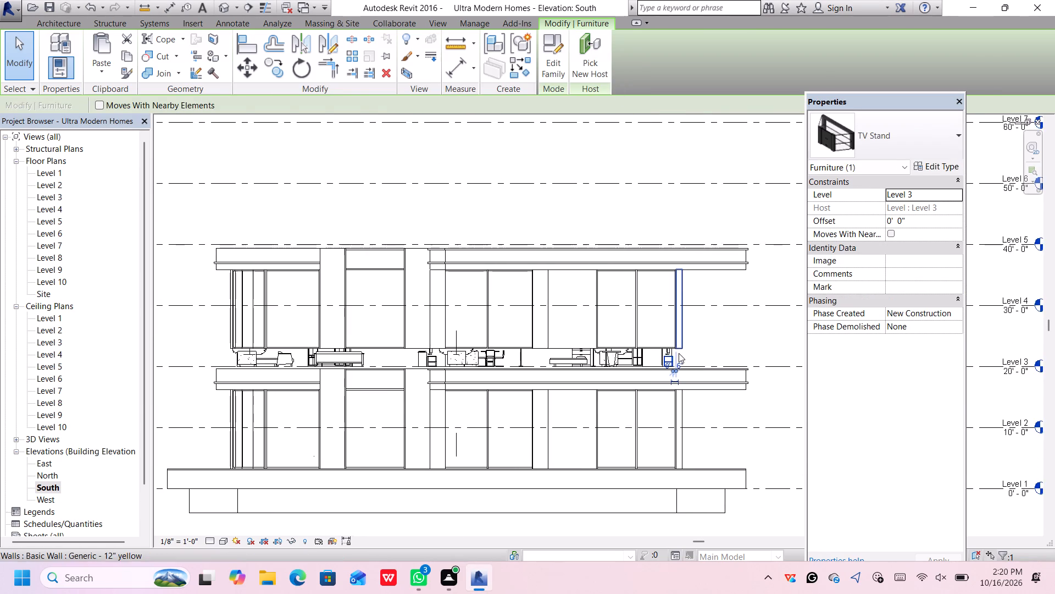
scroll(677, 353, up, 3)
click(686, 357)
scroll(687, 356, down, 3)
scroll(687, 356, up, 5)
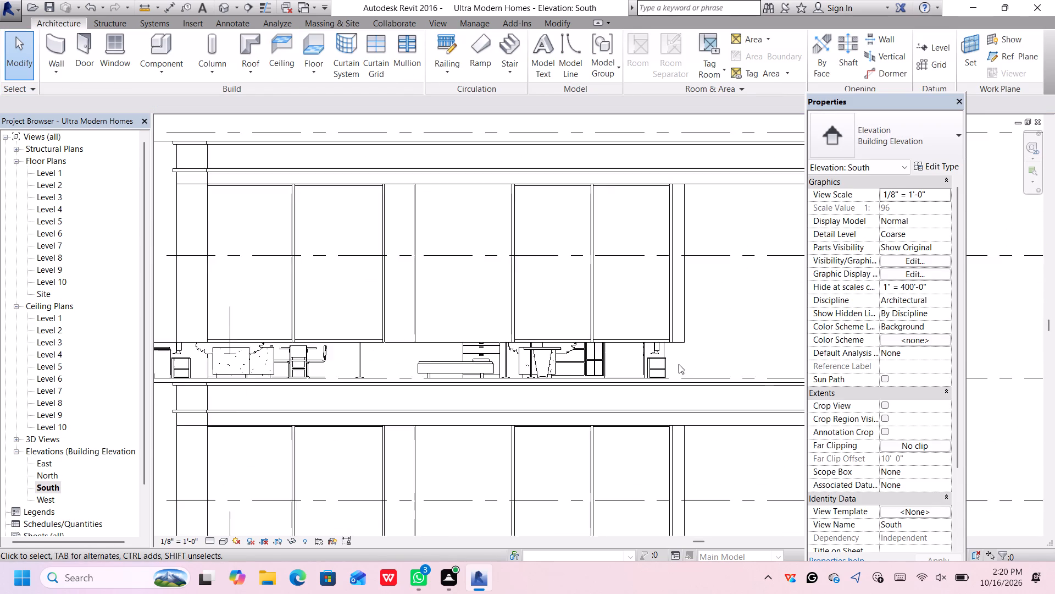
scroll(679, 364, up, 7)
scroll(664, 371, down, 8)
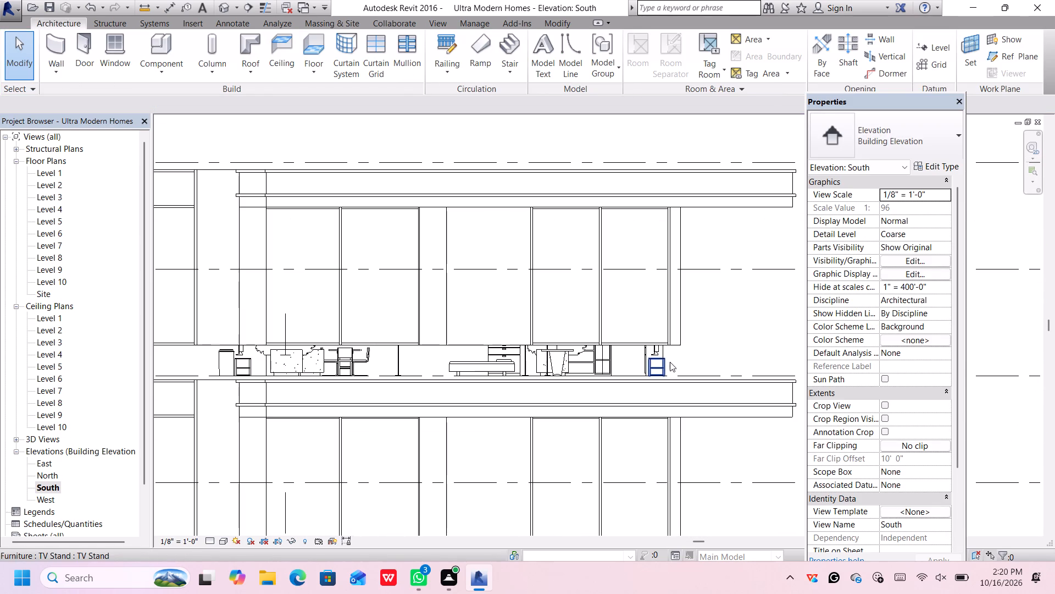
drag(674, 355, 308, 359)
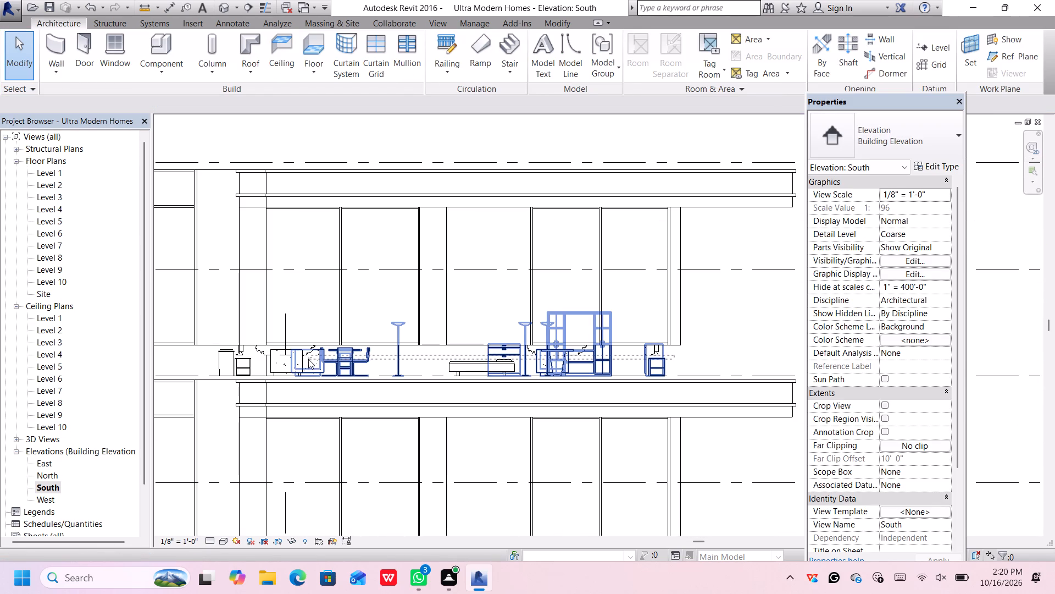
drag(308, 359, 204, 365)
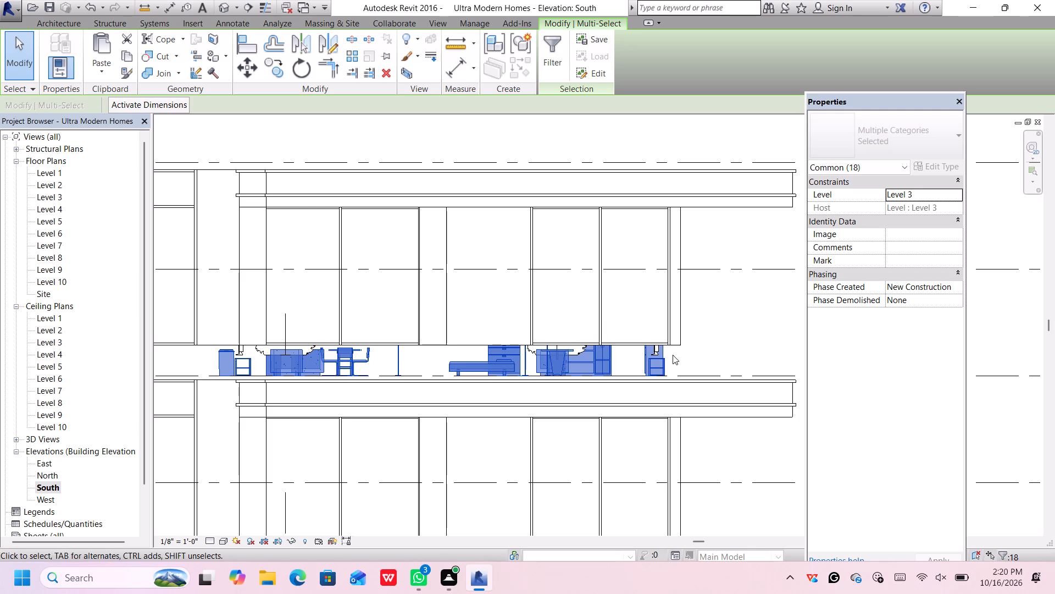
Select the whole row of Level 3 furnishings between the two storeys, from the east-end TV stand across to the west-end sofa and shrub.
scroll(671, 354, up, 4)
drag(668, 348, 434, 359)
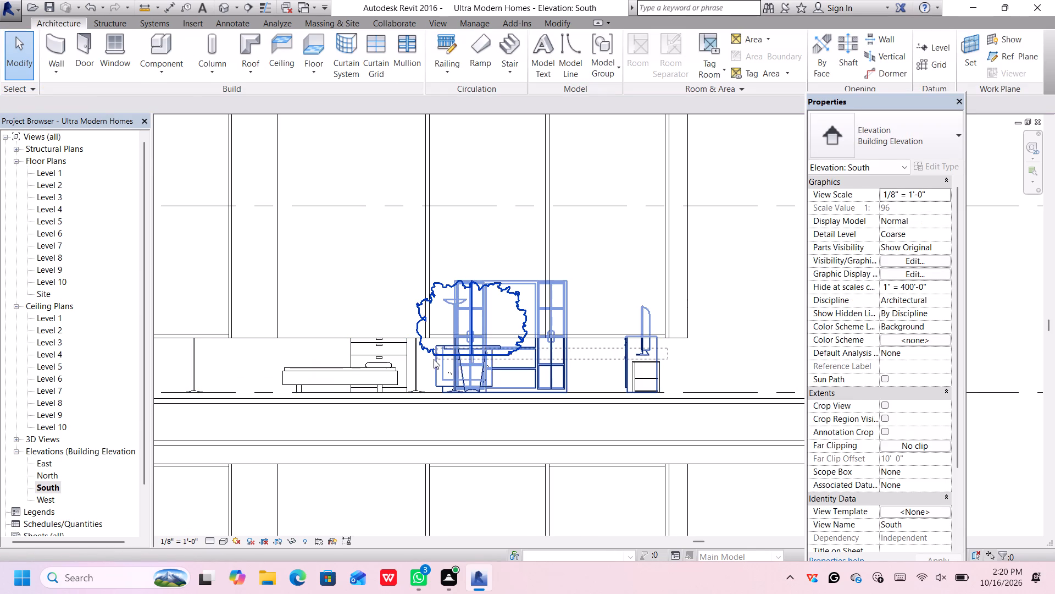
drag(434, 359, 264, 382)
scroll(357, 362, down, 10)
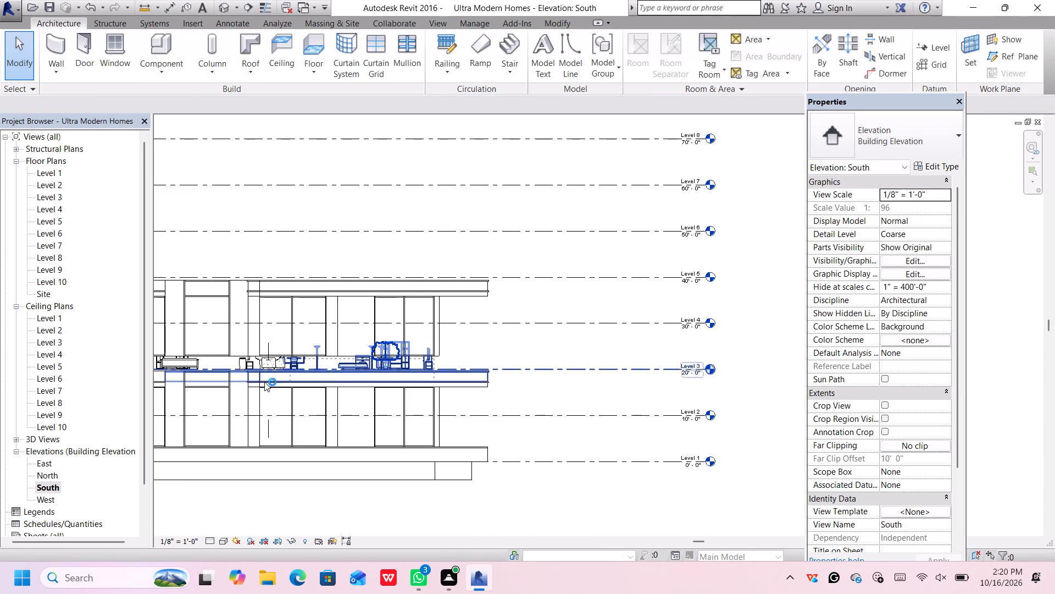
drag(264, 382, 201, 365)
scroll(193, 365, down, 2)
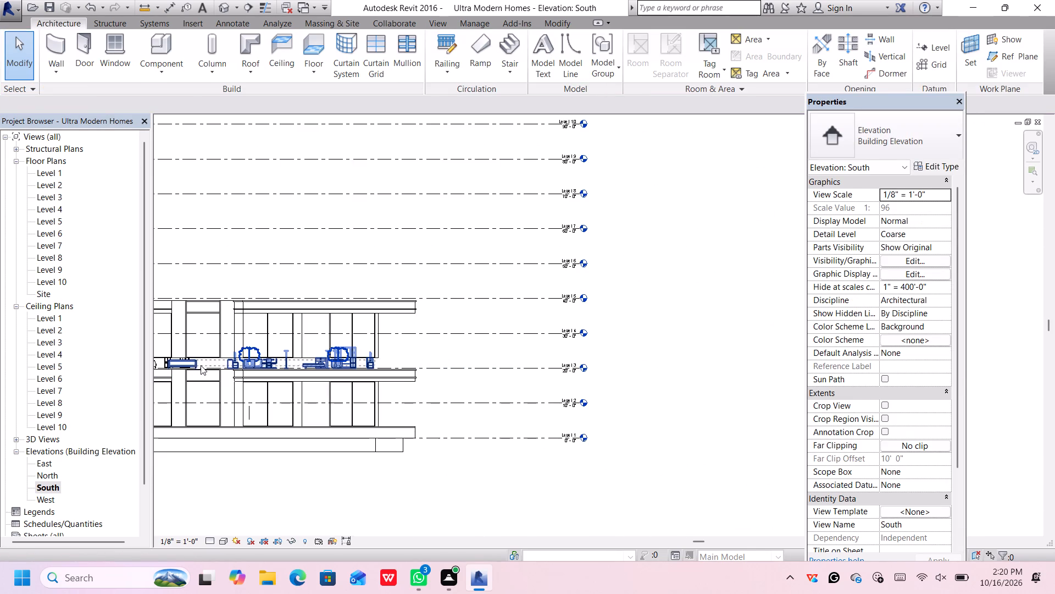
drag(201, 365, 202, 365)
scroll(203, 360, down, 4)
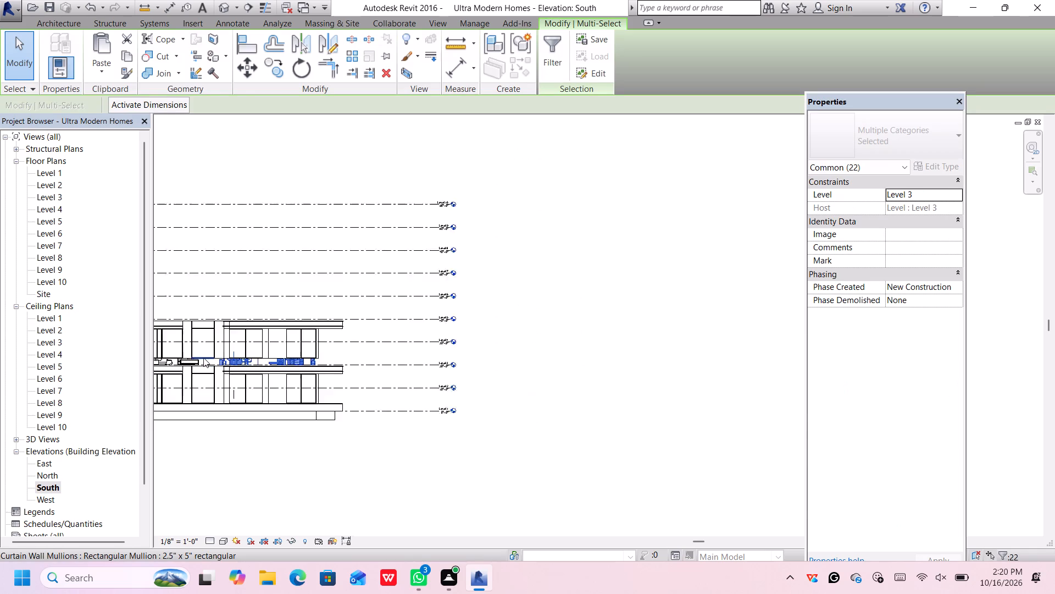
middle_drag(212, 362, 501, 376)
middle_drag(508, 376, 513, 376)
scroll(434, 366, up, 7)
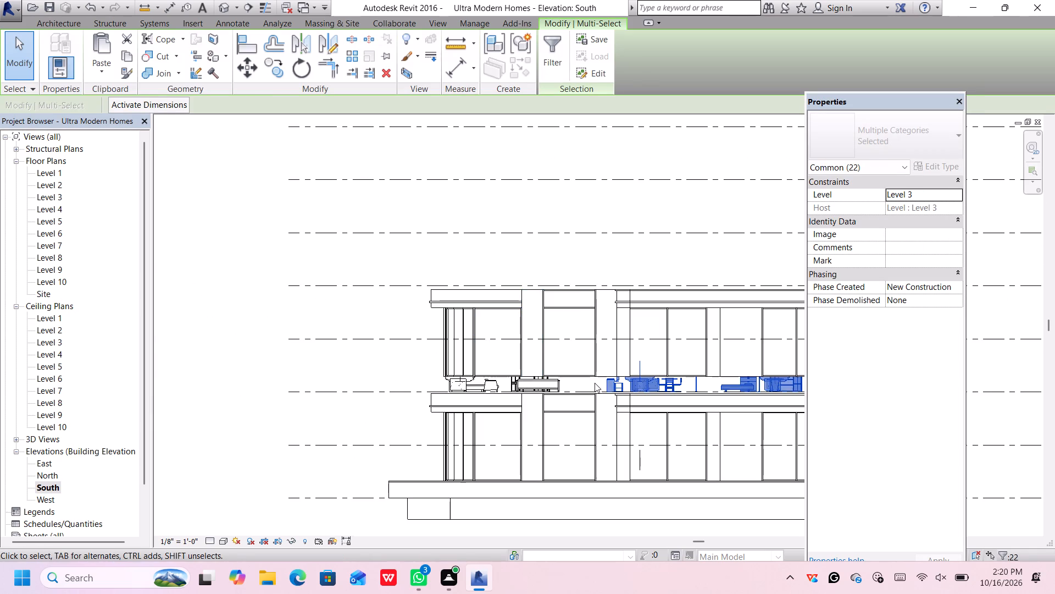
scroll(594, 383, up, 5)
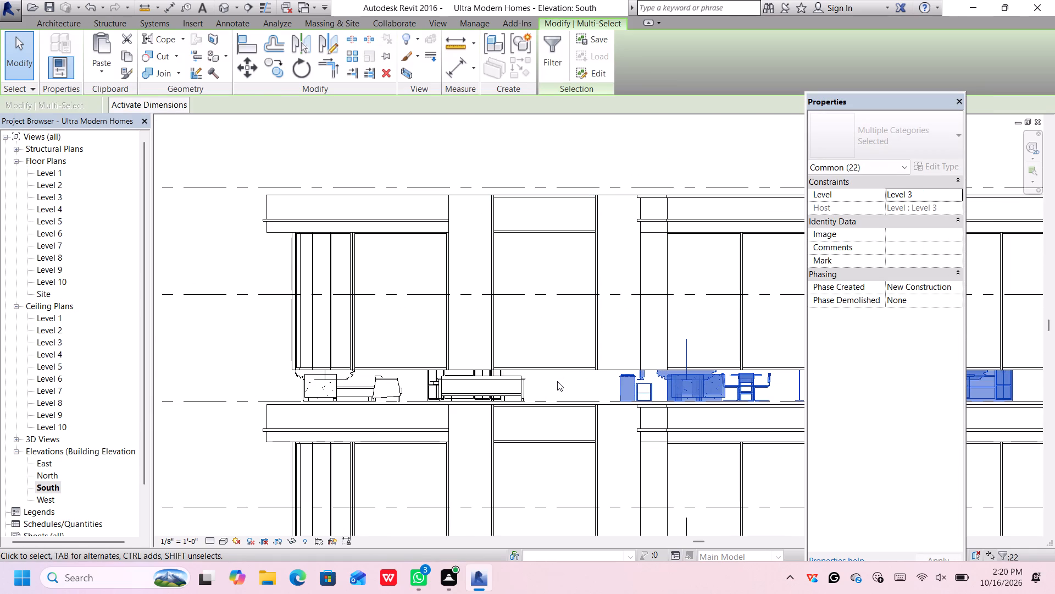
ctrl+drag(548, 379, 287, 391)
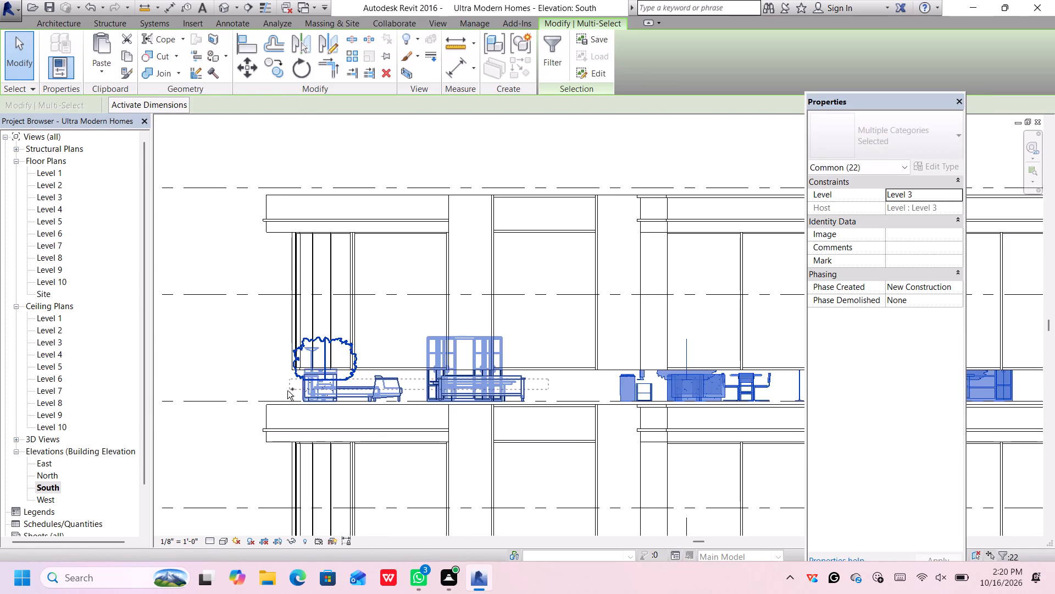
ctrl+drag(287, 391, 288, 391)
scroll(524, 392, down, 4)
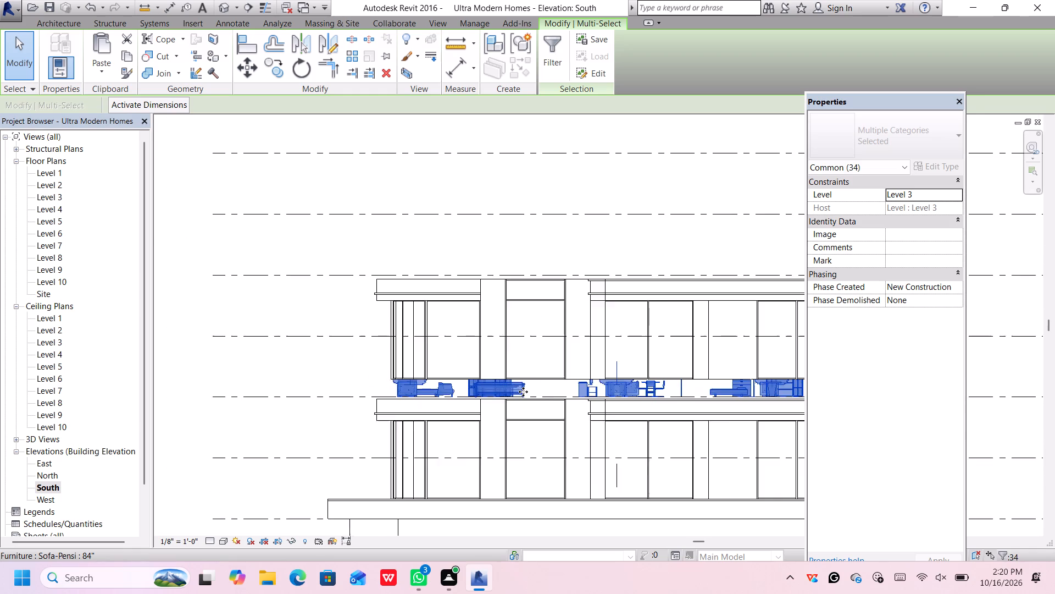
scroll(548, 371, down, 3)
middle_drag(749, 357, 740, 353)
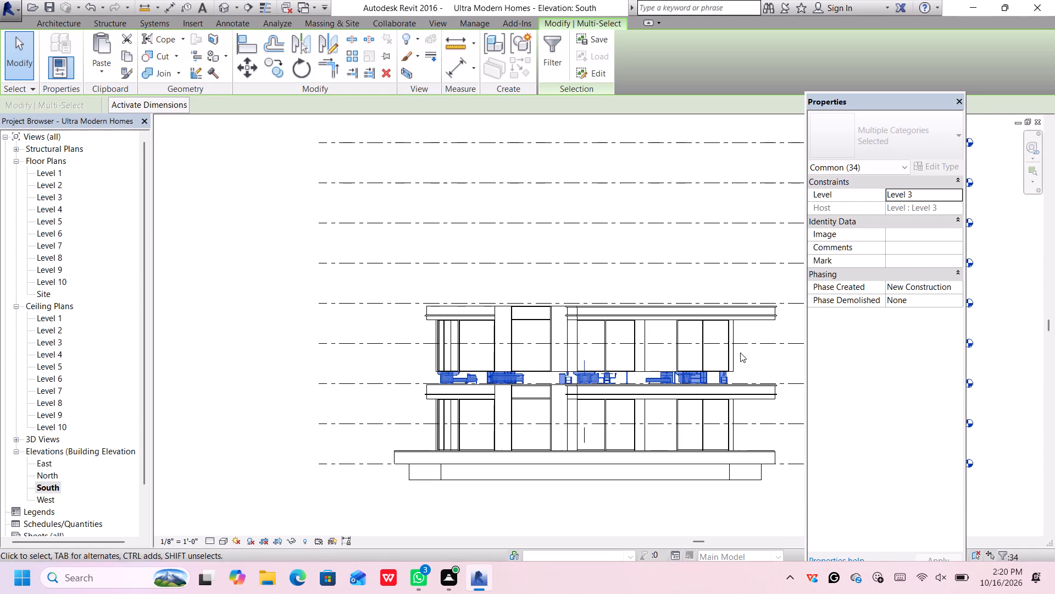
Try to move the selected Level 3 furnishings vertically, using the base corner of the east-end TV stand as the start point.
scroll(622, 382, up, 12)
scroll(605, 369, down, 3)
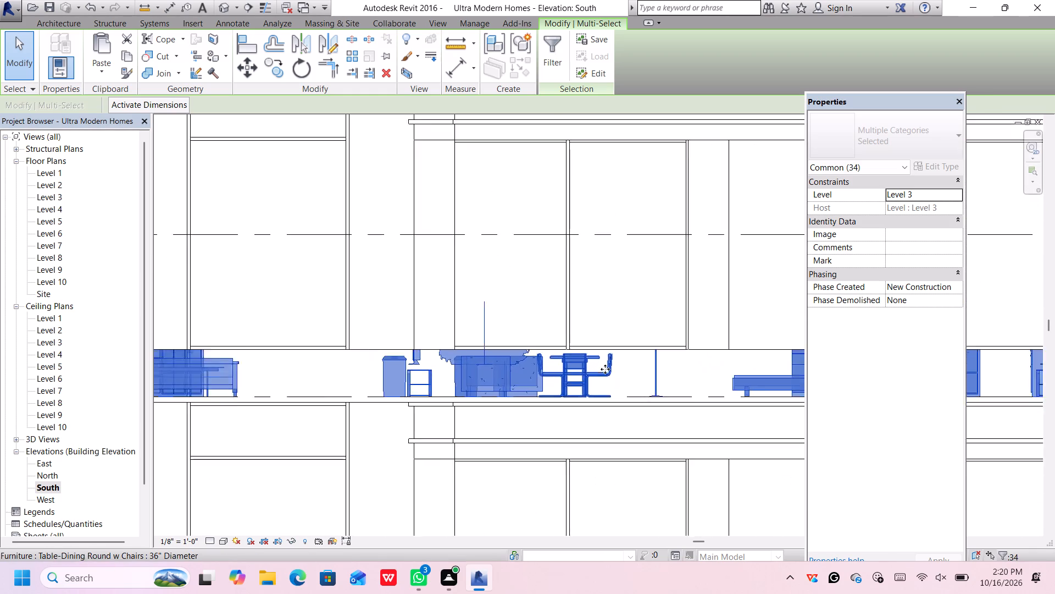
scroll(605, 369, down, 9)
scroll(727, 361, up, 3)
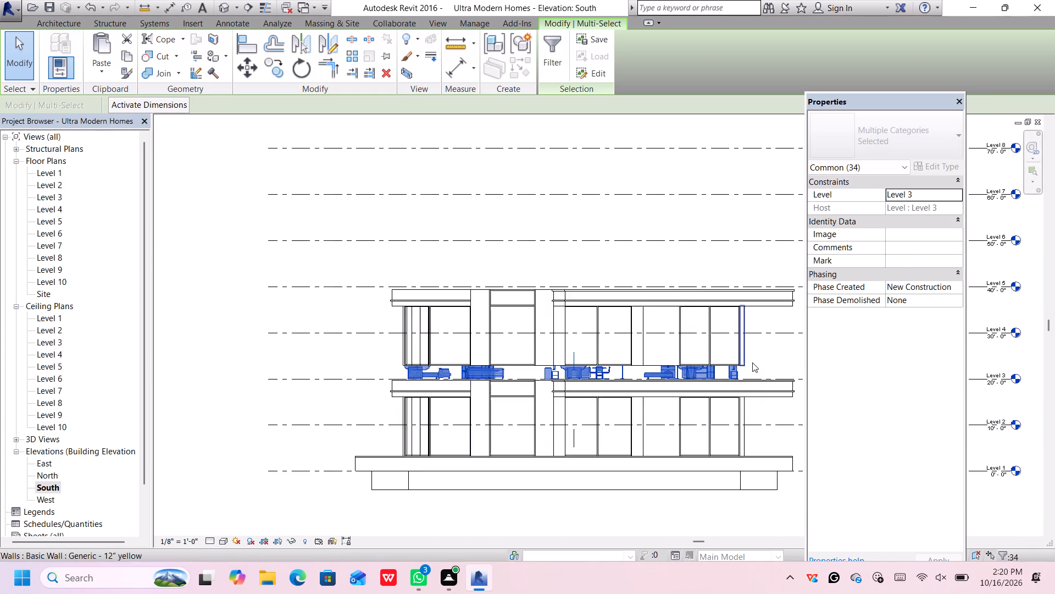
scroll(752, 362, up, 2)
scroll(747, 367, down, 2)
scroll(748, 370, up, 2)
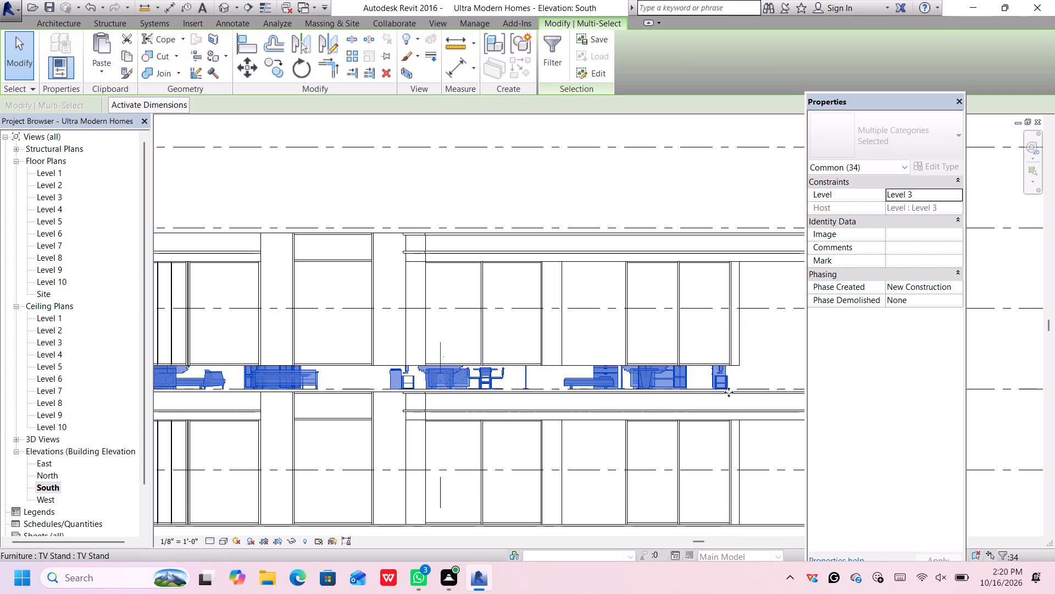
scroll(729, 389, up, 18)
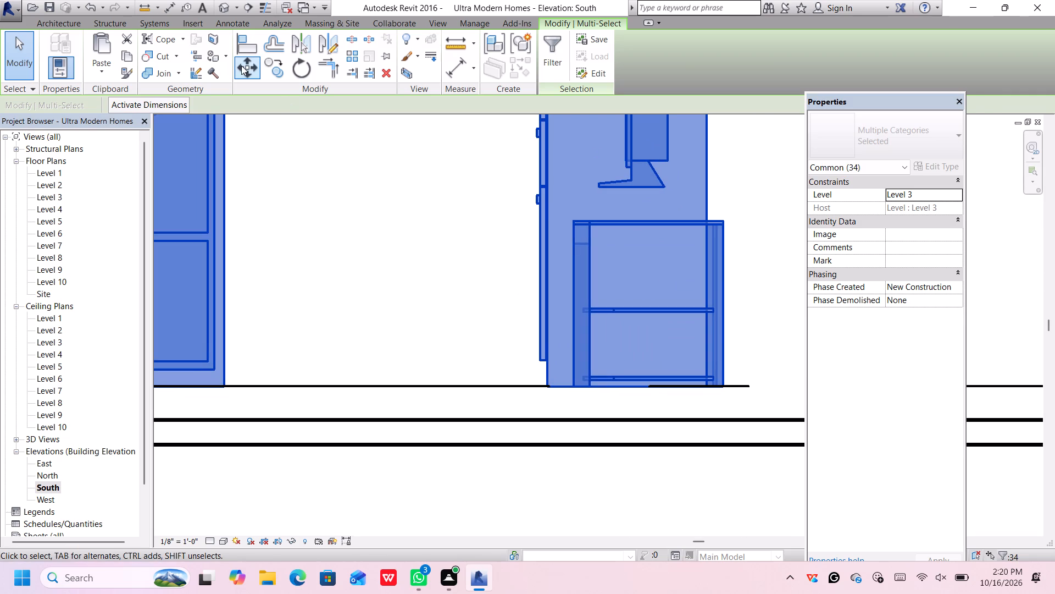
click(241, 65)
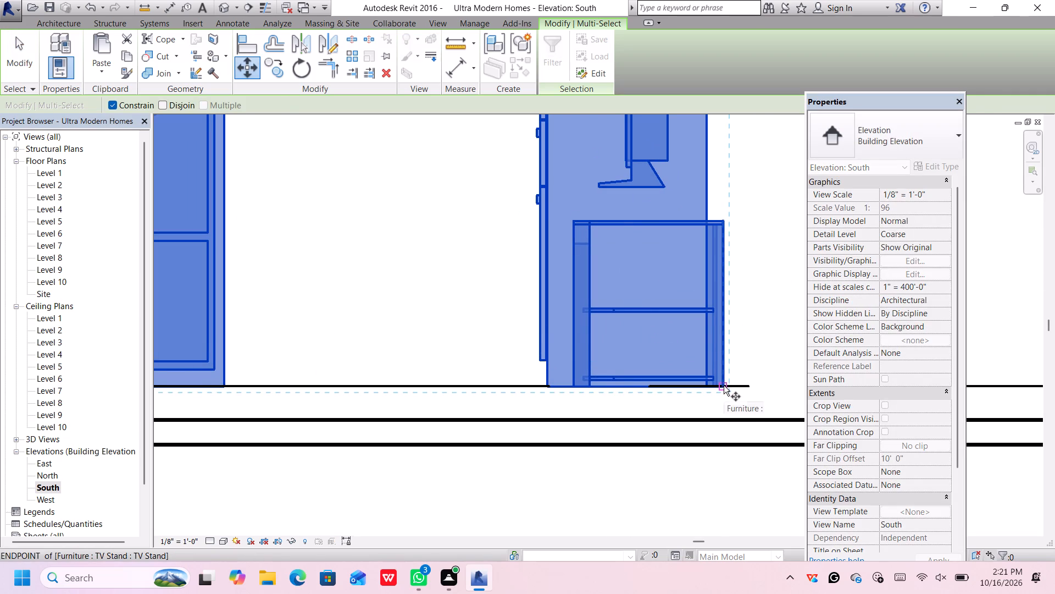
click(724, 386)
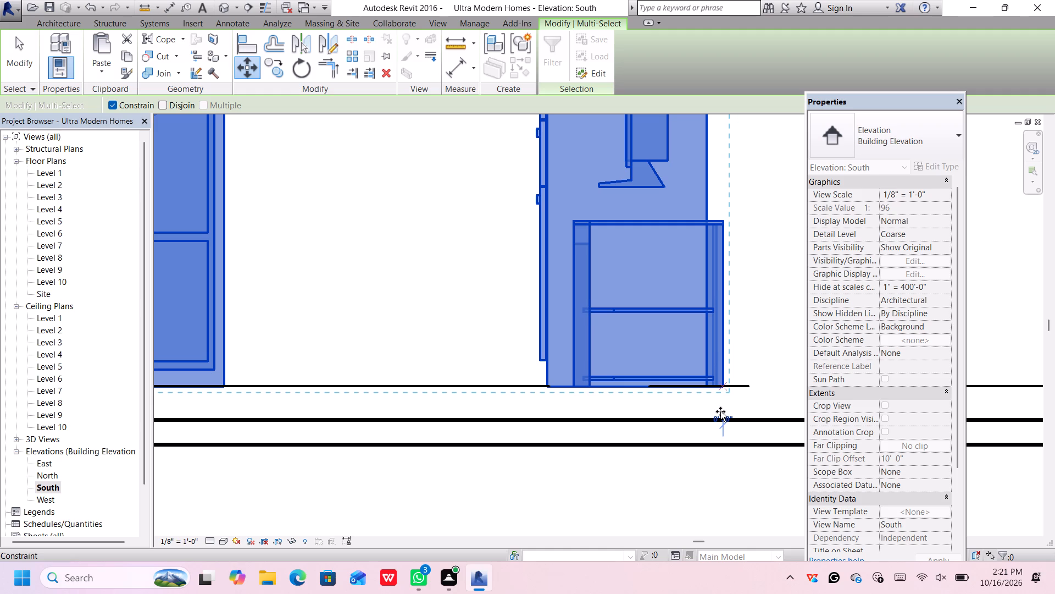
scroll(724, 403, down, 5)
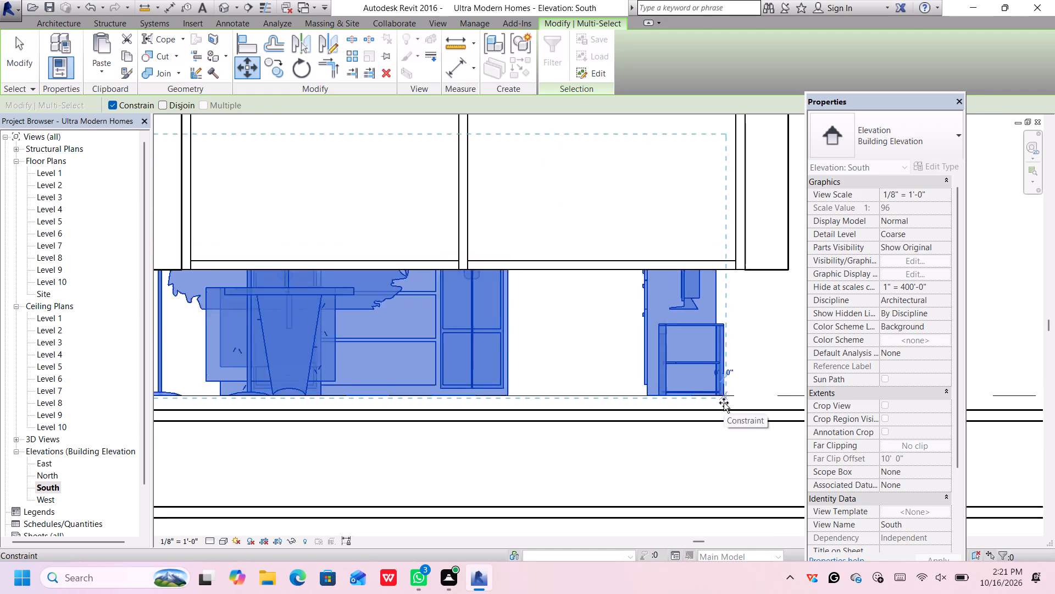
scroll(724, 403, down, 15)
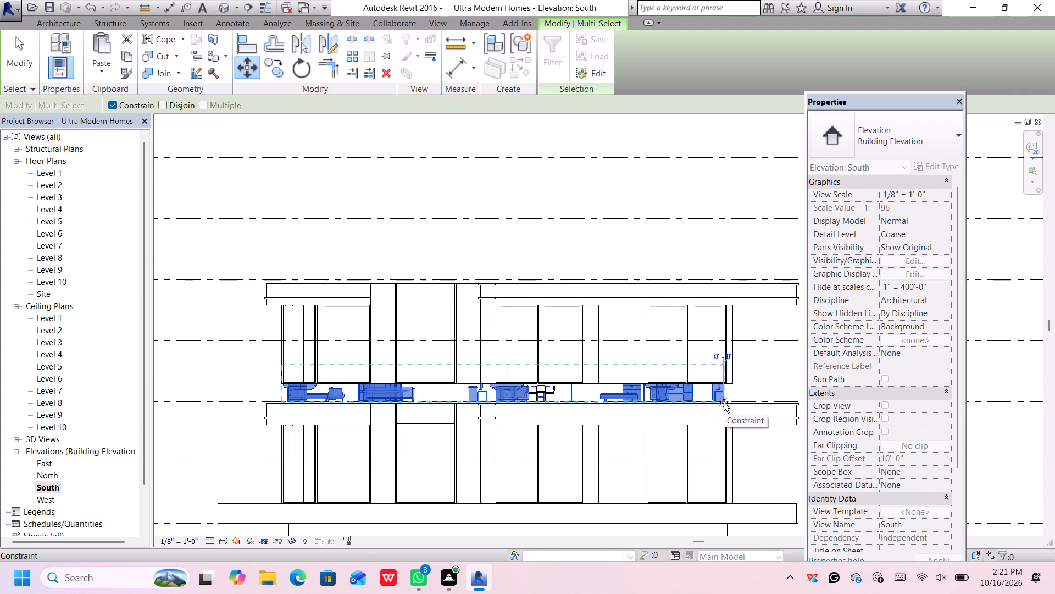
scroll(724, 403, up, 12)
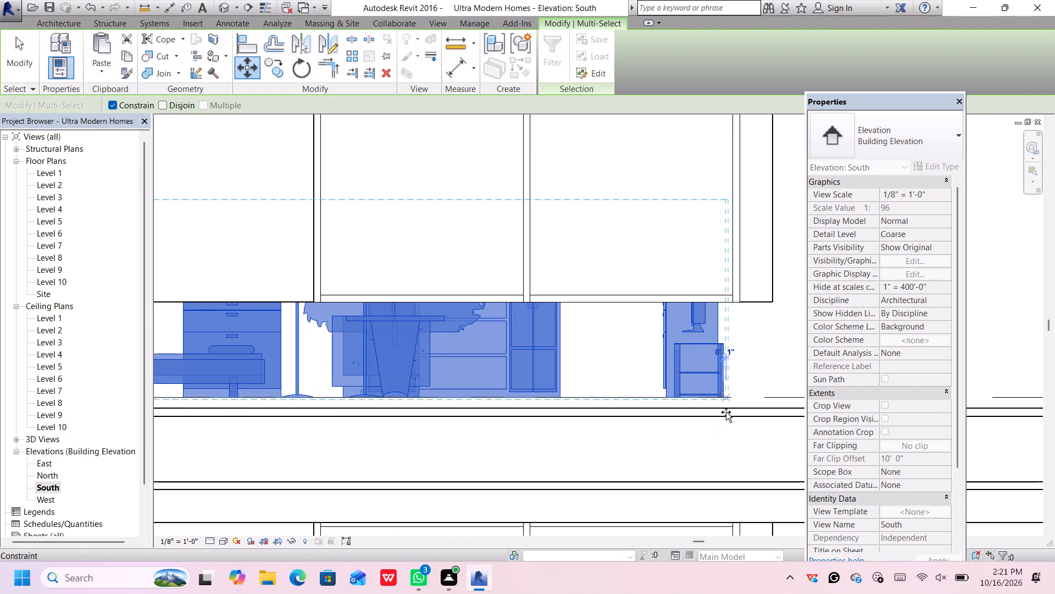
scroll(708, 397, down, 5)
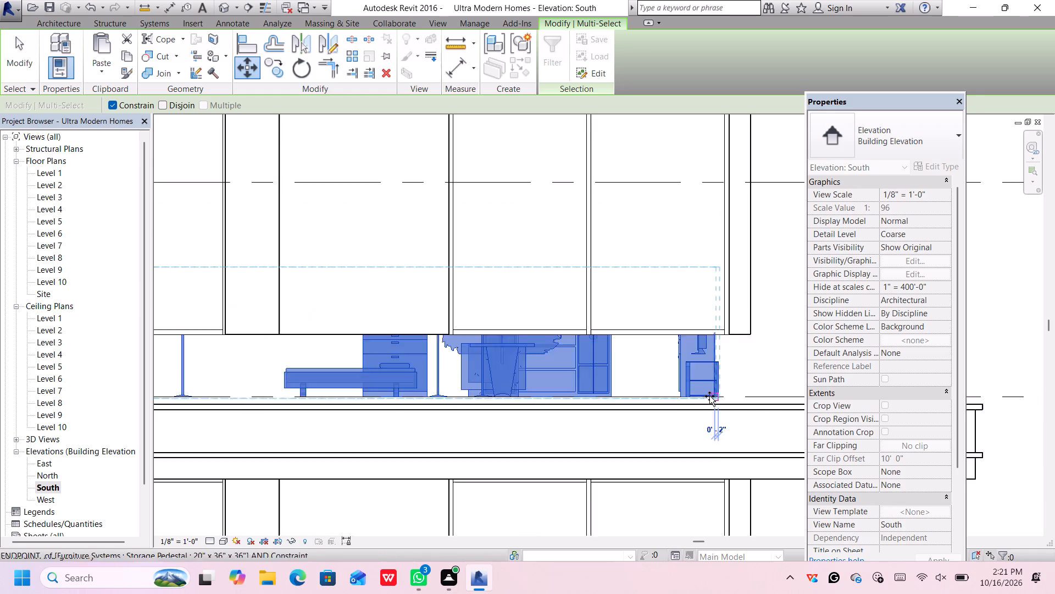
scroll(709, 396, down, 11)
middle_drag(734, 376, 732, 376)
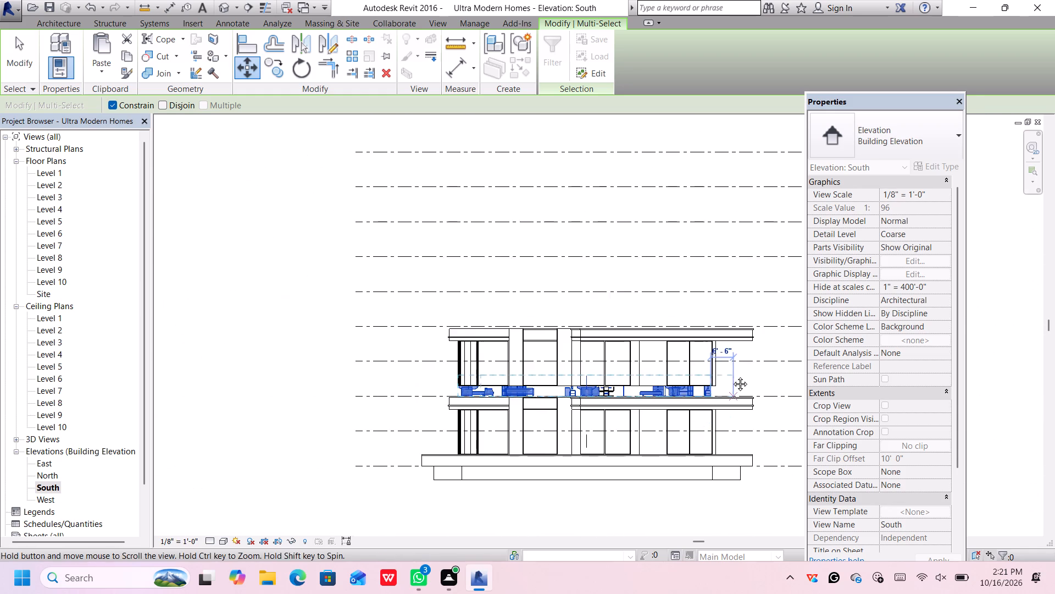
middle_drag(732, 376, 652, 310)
Undo the upper-storey edits back past the pasted storey to the single-storey house, dismissing the notification card along the way.
key(ctrl+z)
key(ctrl+z)
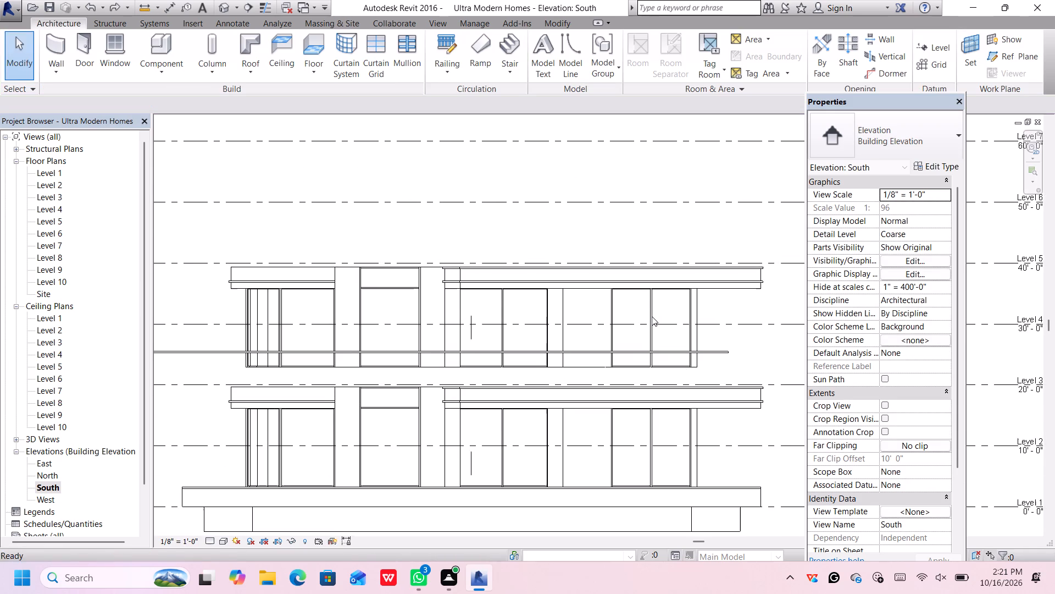
key(ctrl+z)
key(ctrl+z)
key(ctrl+z)
key(ctrl+z)
key(ctrl+z)
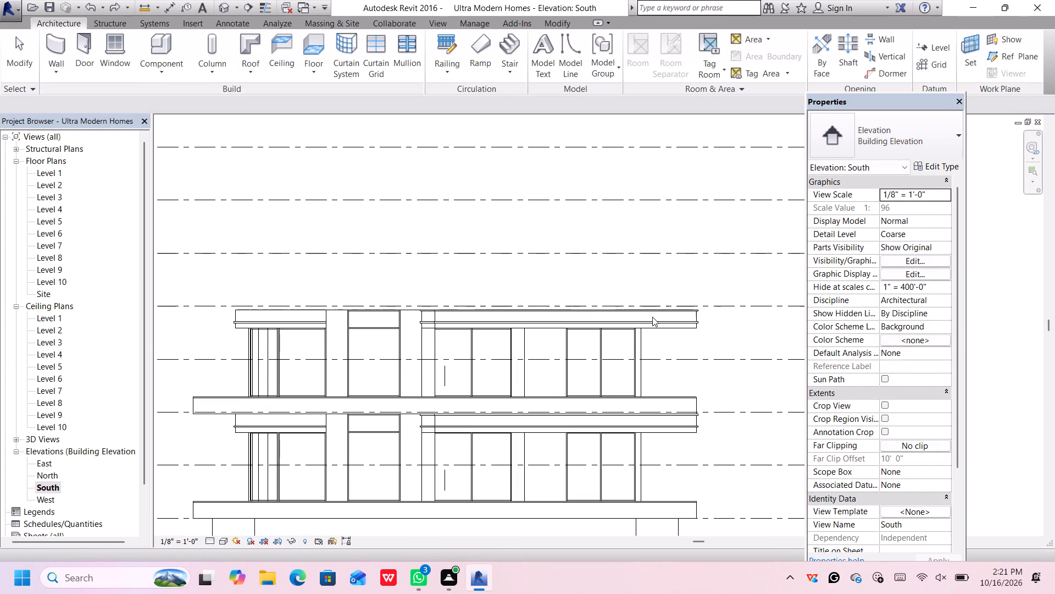
scroll(743, 379, down, 3)
middle_drag(754, 408, 615, 366)
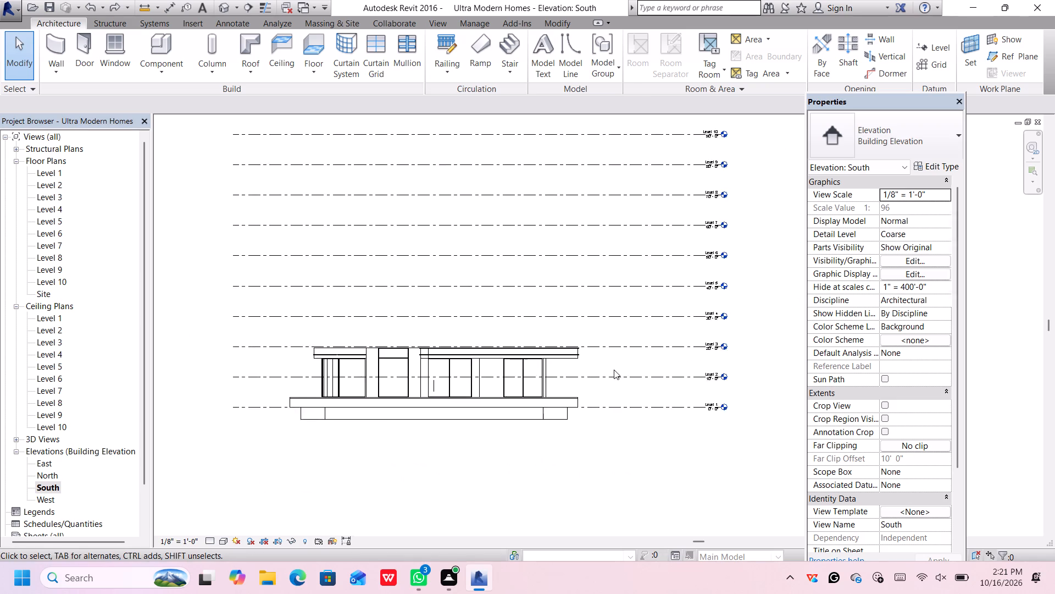
scroll(670, 355, up, 1)
key(ctrl+z)
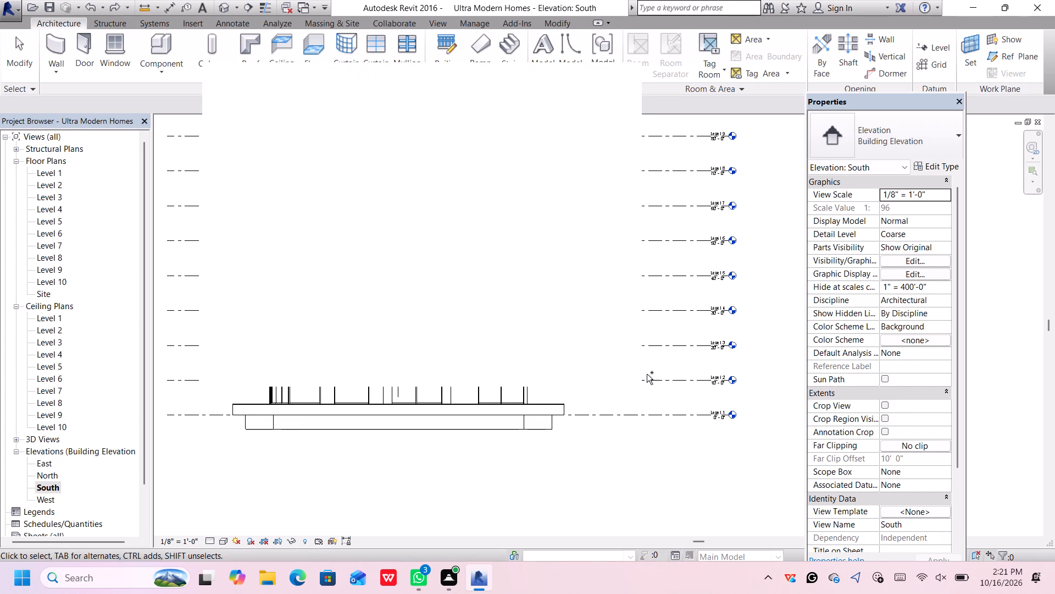
click(615, 85)
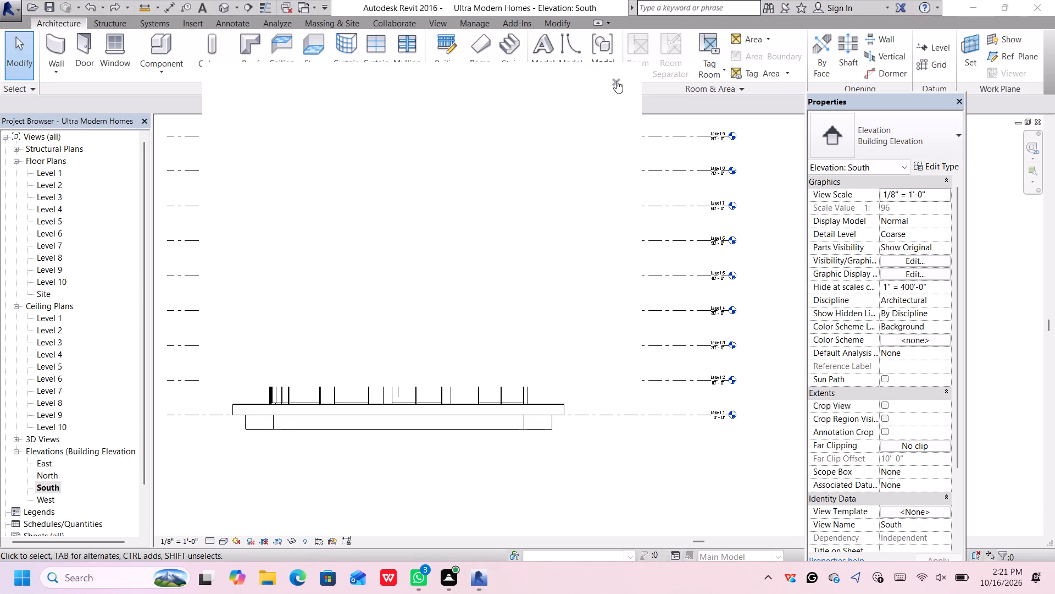
key(ctrl+z)
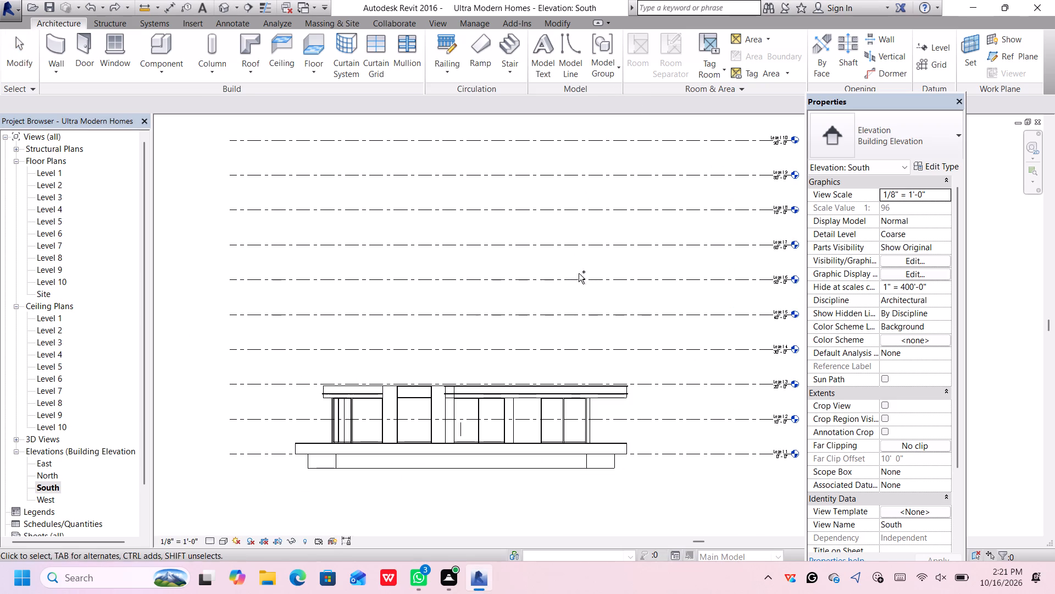
key(ctrl+z)
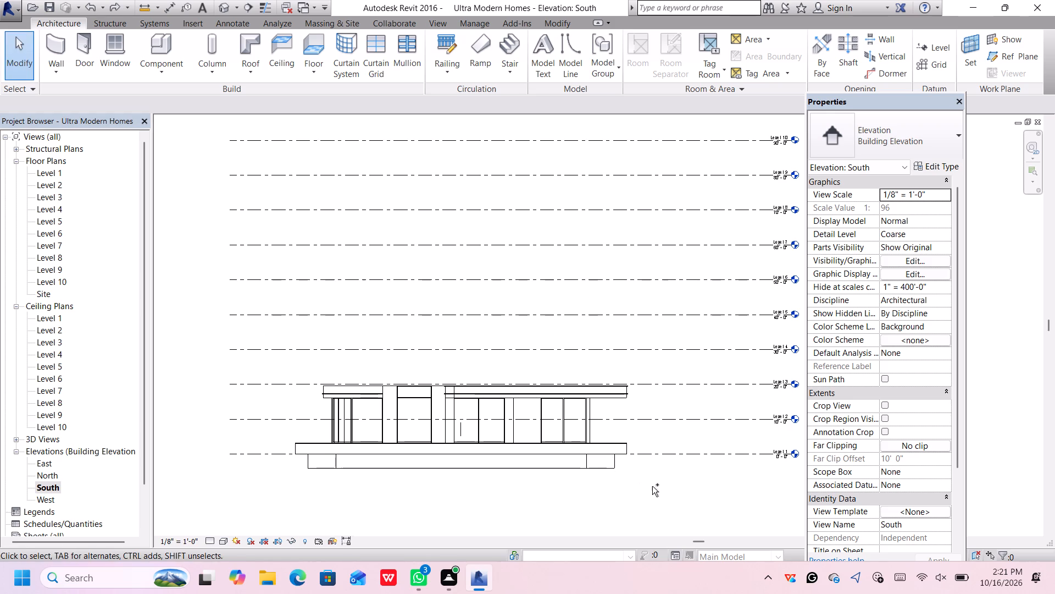
key(ctrl+z)
key(ctrl+z)
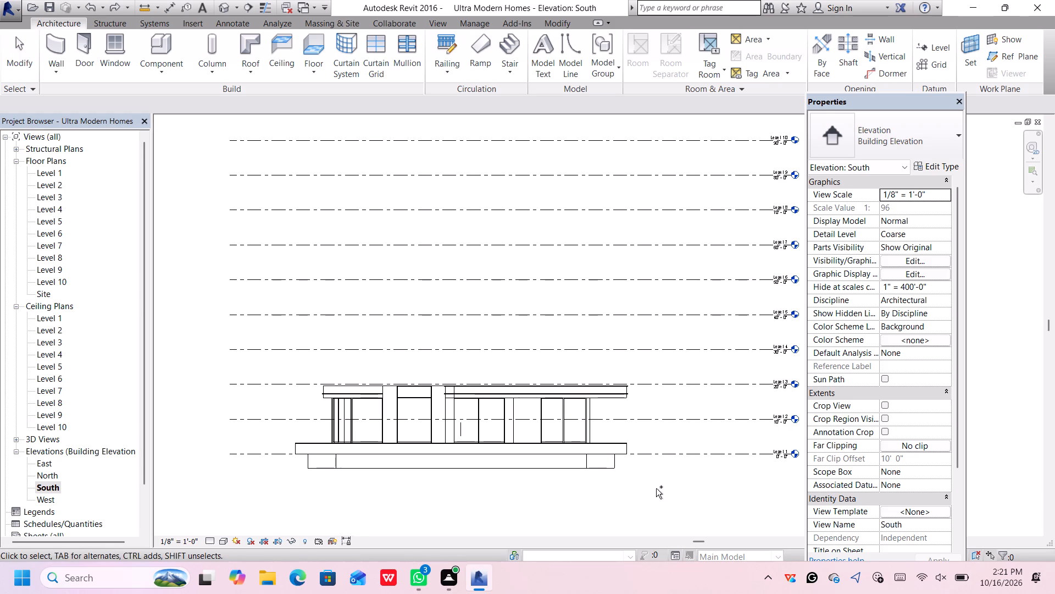
key(ctrl+z)
key(ctrl+z)
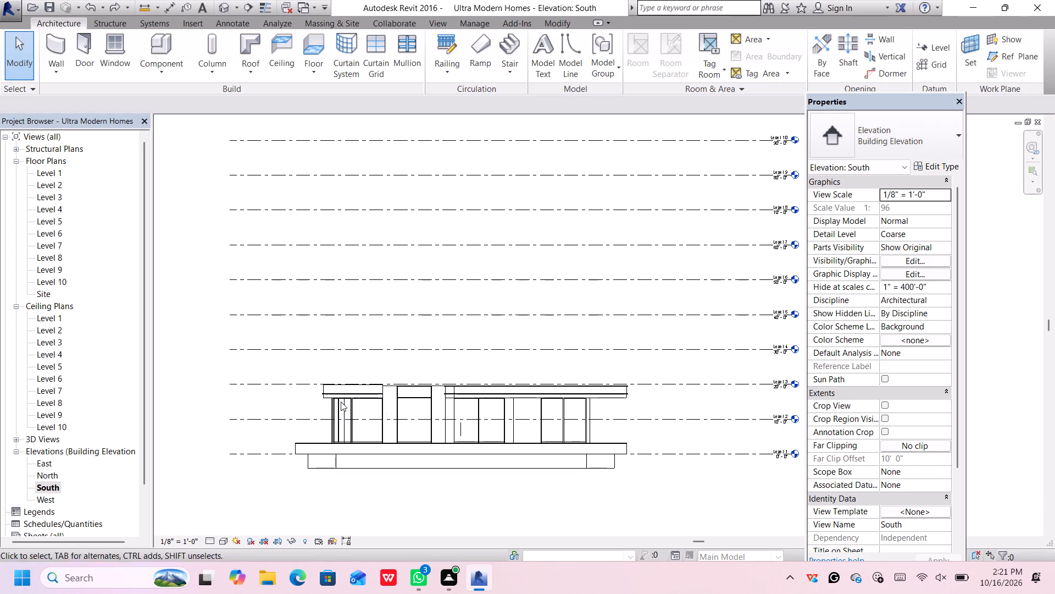
Delete Levels 3 through 10 in the south elevation, keeping Levels 1 and 2.
scroll(601, 393, down, 4)
scroll(725, 371, up, 3)
drag(729, 150, 721, 156)
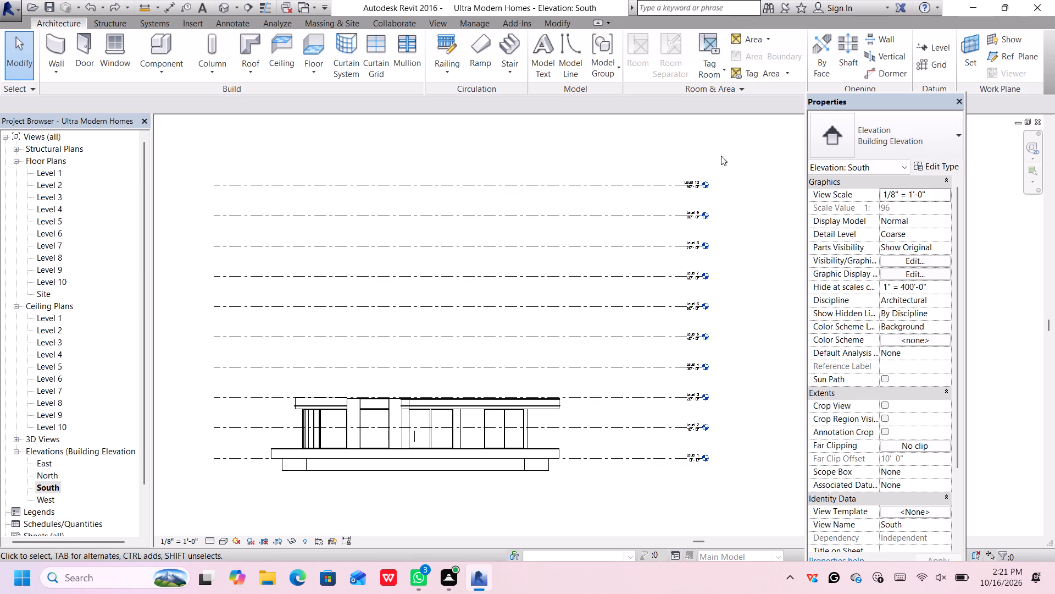
drag(721, 156, 630, 409)
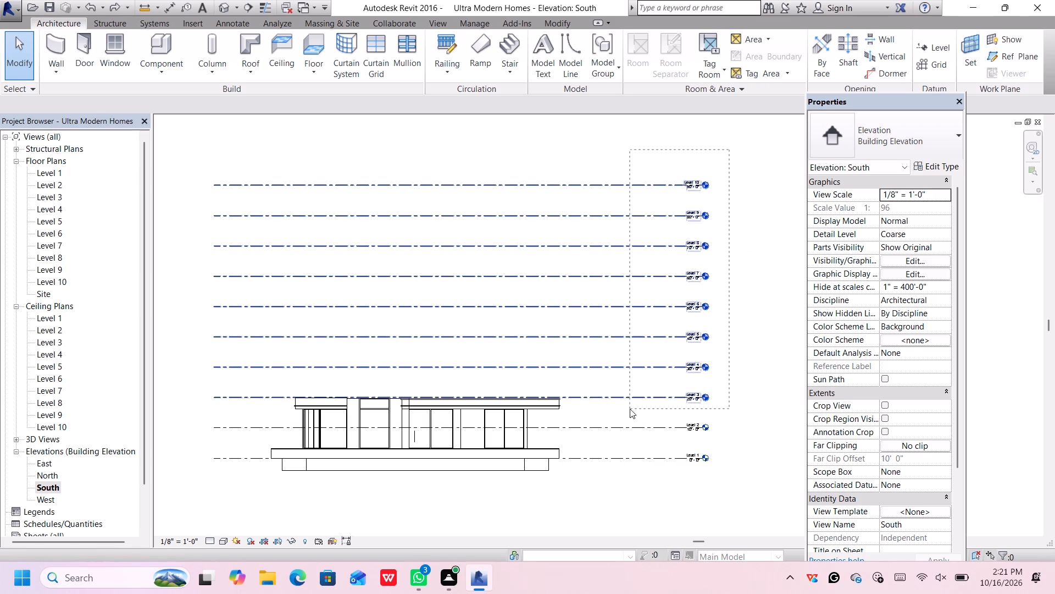
drag(630, 409, 627, 409)
key(Delete)
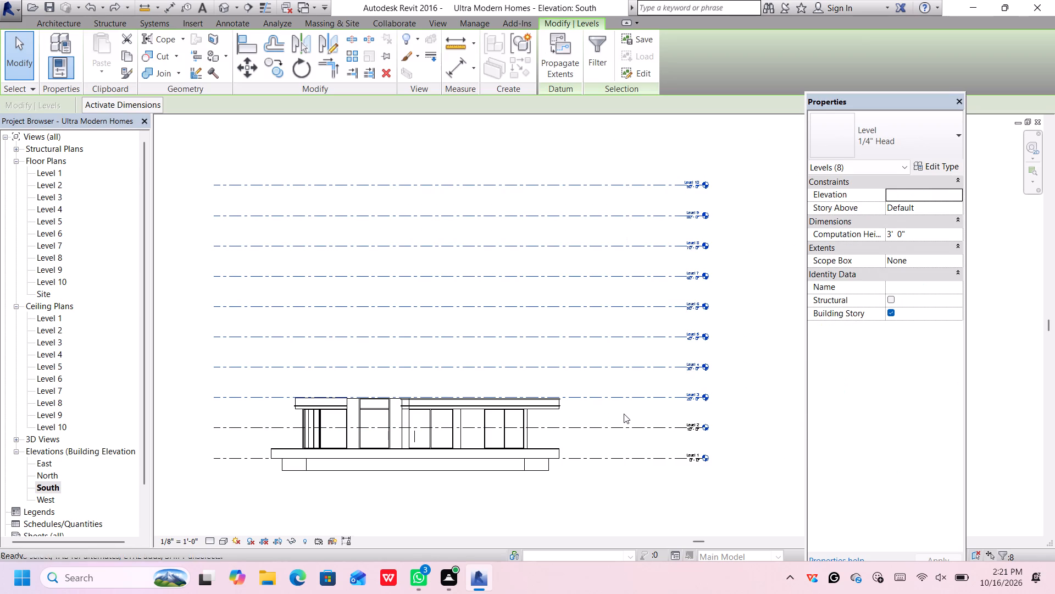
click(586, 327)
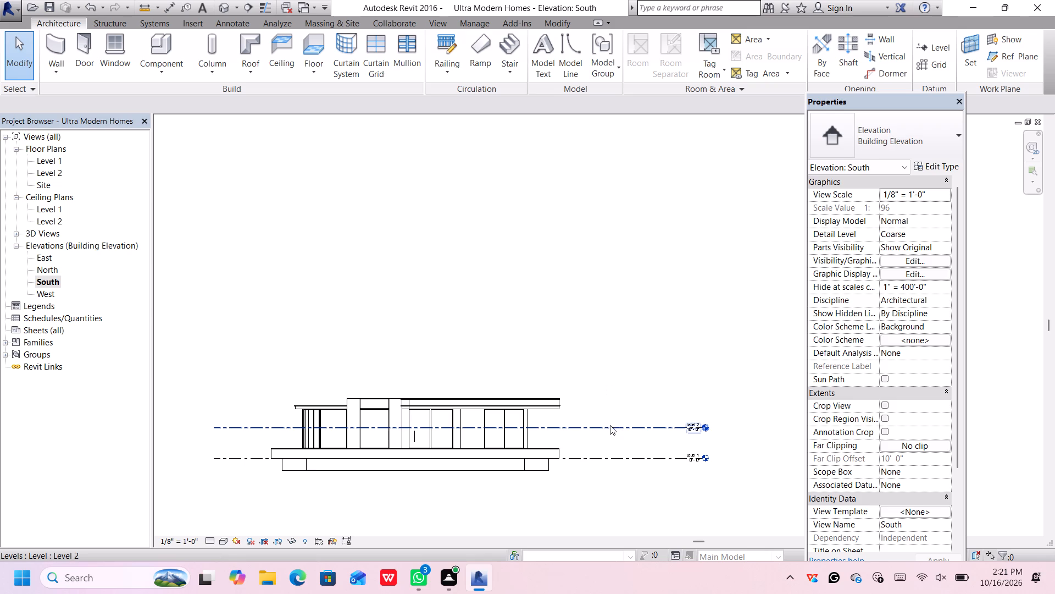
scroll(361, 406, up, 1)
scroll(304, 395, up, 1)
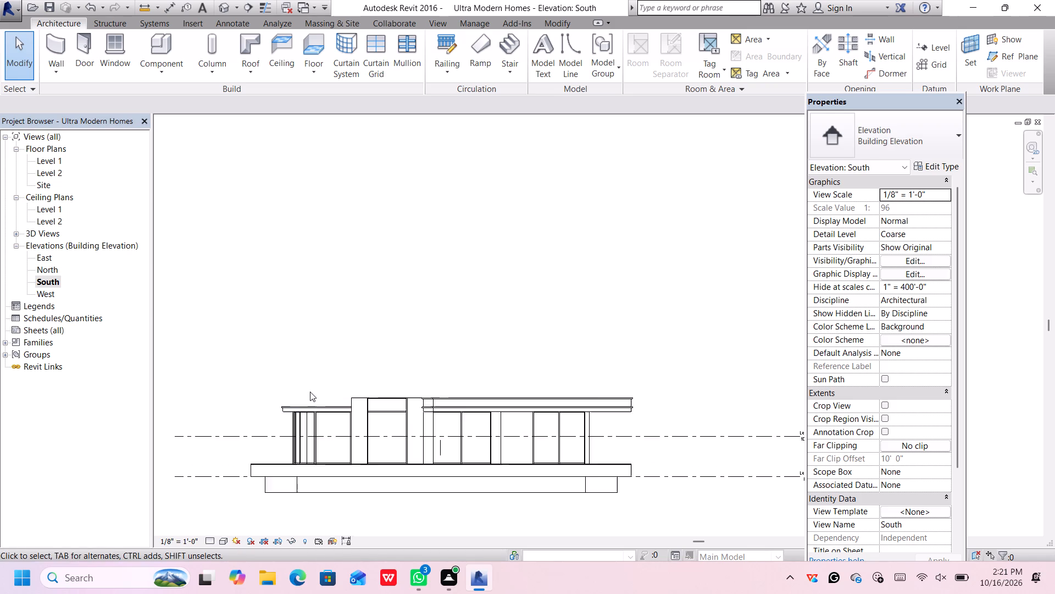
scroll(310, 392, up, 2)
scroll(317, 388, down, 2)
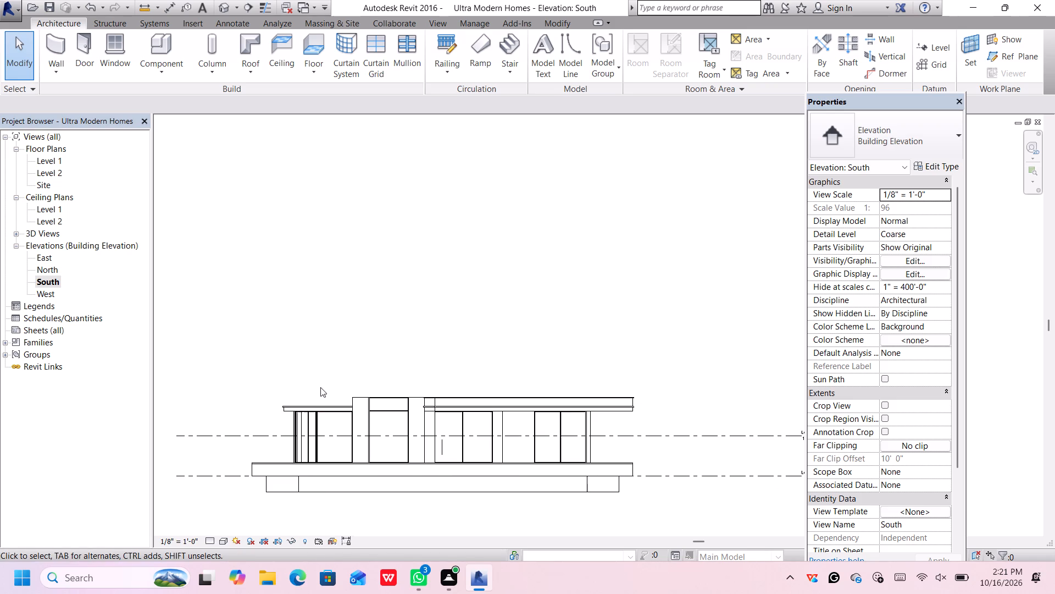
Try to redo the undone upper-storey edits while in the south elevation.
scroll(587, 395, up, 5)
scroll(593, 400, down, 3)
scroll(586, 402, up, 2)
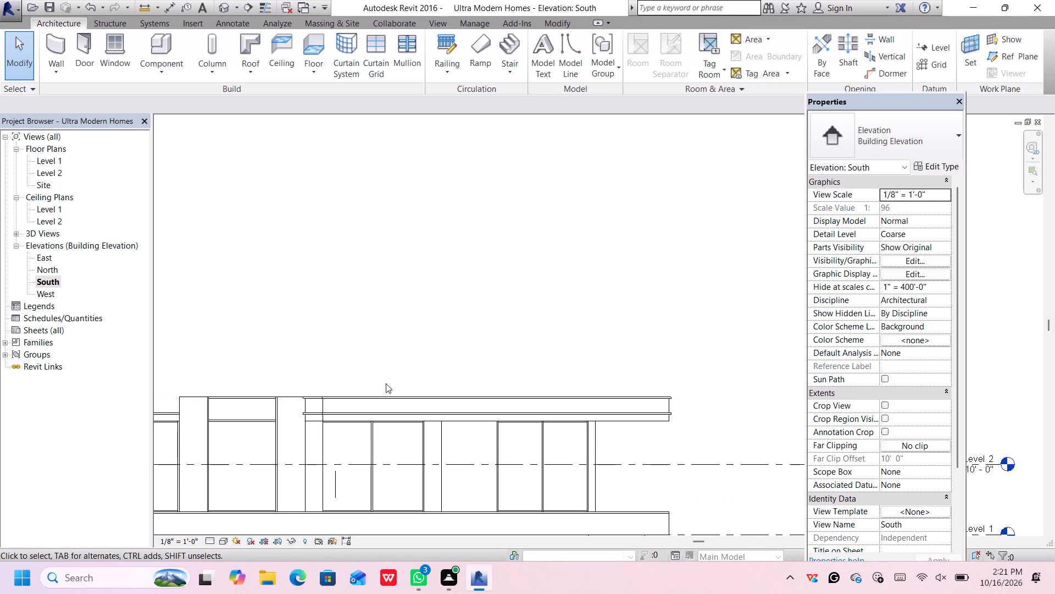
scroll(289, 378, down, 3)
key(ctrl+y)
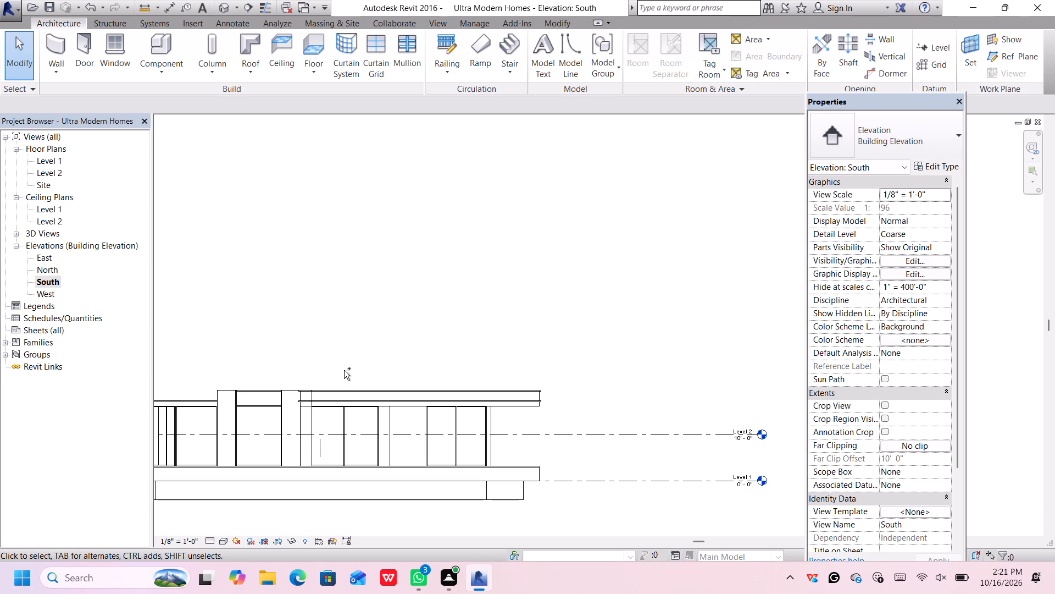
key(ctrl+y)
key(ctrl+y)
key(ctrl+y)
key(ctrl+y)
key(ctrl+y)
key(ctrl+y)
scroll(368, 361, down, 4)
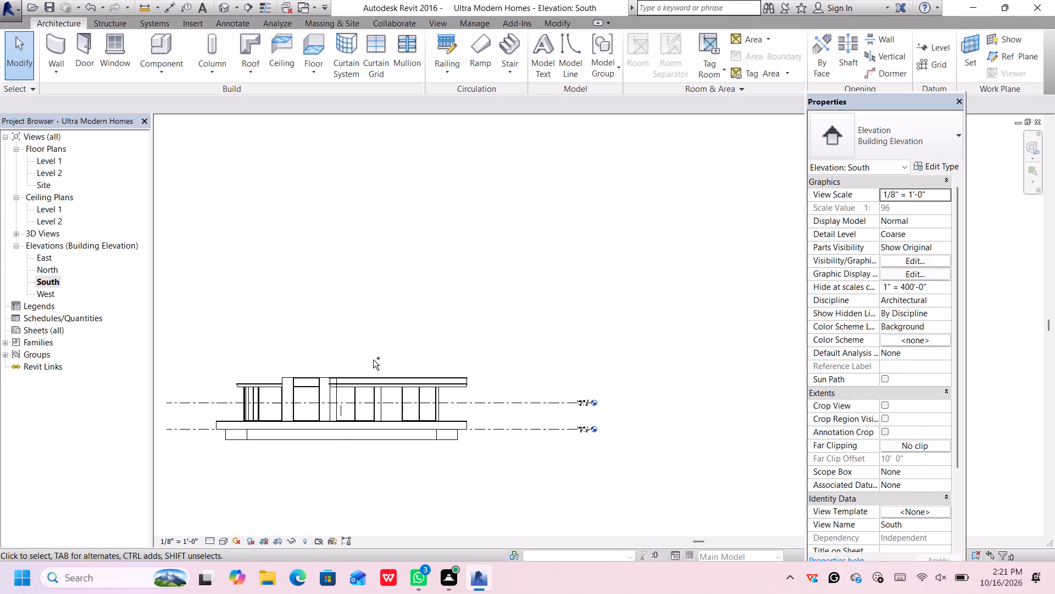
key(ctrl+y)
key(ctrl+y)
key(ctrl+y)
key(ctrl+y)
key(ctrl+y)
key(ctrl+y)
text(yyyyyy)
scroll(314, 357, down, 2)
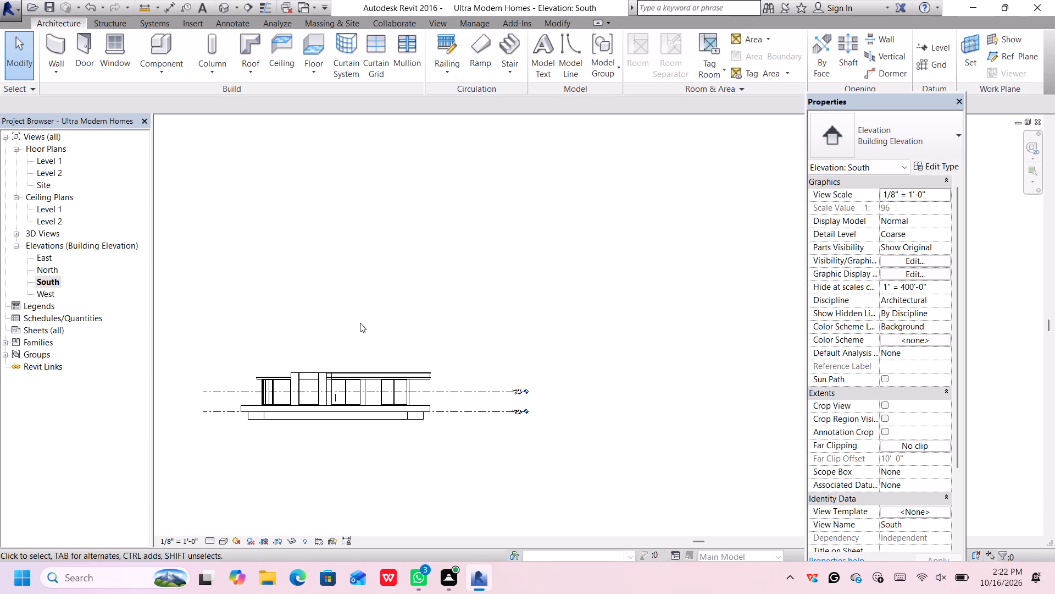
Open the default 3D view and examine the front of the single-storey house and its roof edges.
click(221, 4)
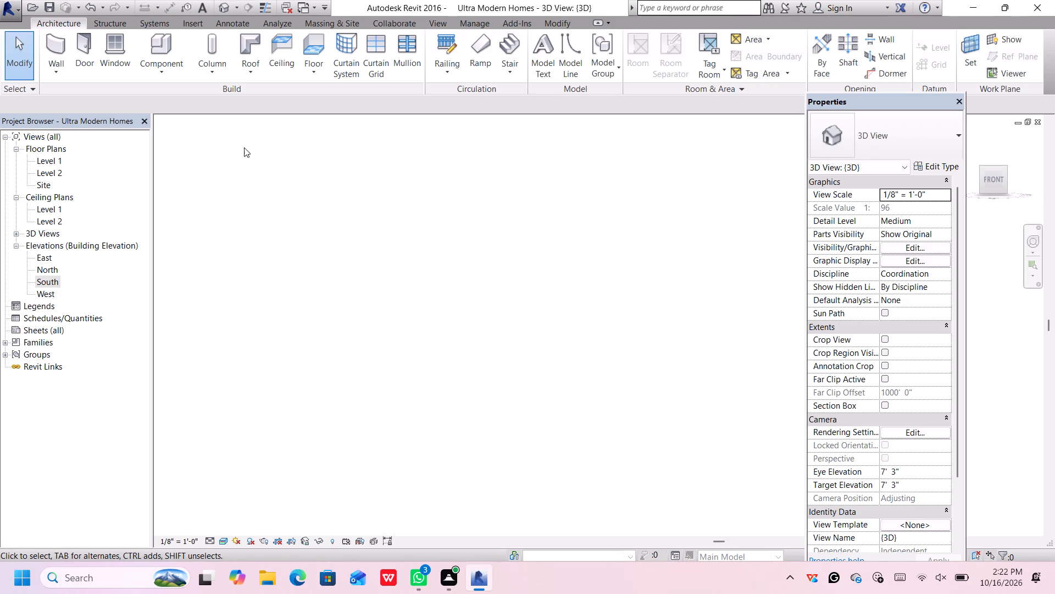
scroll(619, 416, down, 18)
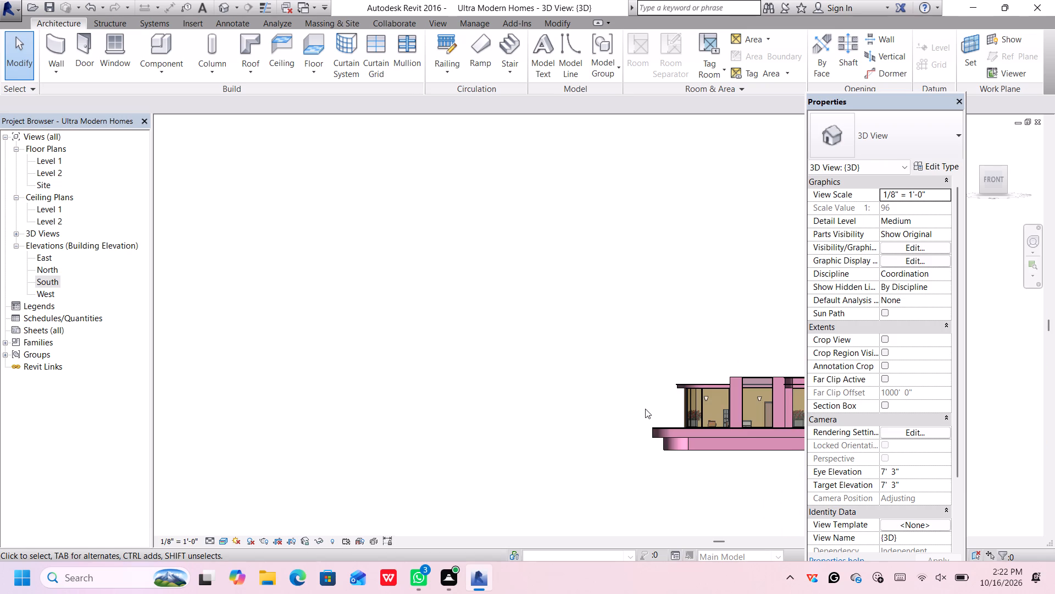
scroll(645, 409, down, 2)
scroll(737, 426, up, 1)
scroll(781, 491, up, 6)
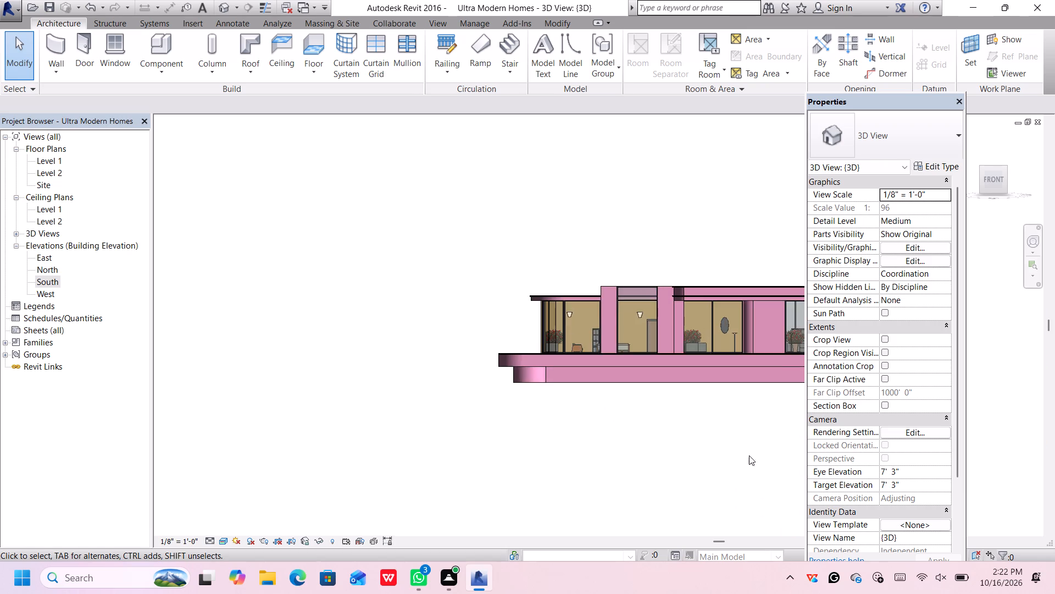
middle_drag(628, 425, 553, 410)
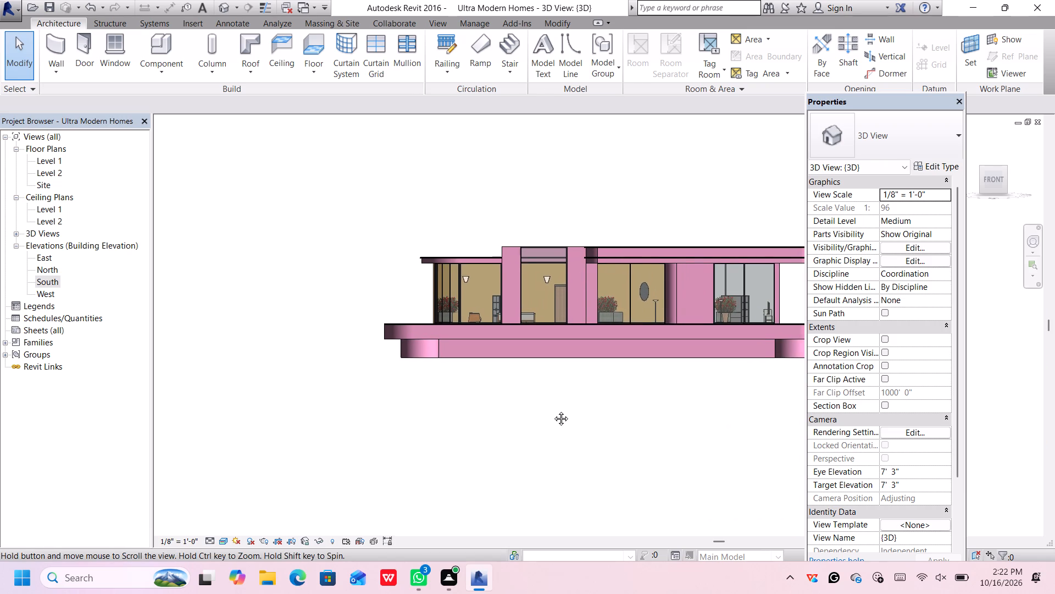
middle_drag(553, 410, 457, 429)
middle_click(457, 428)
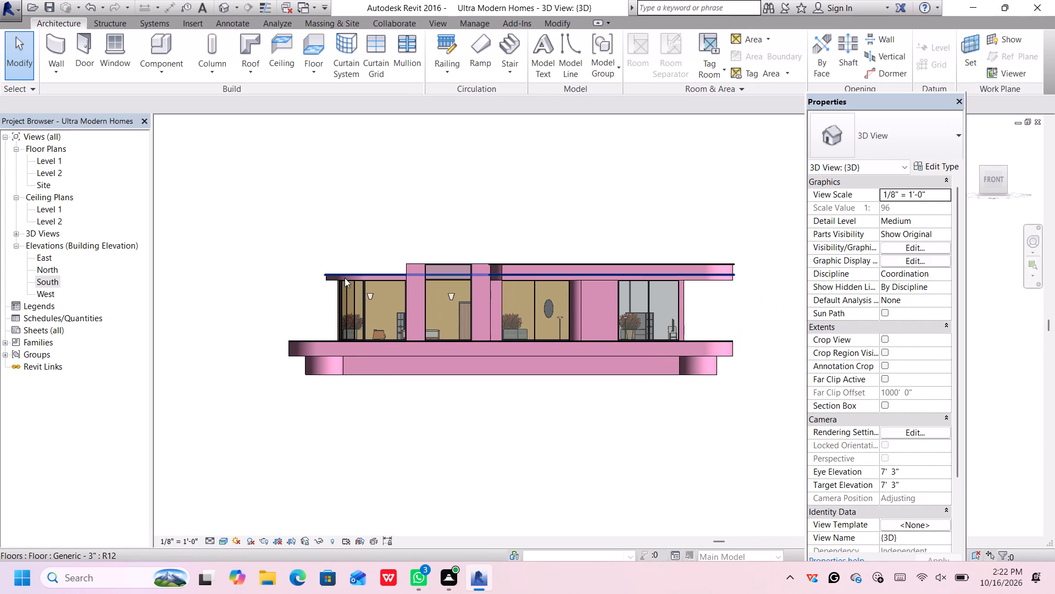
click(219, 6)
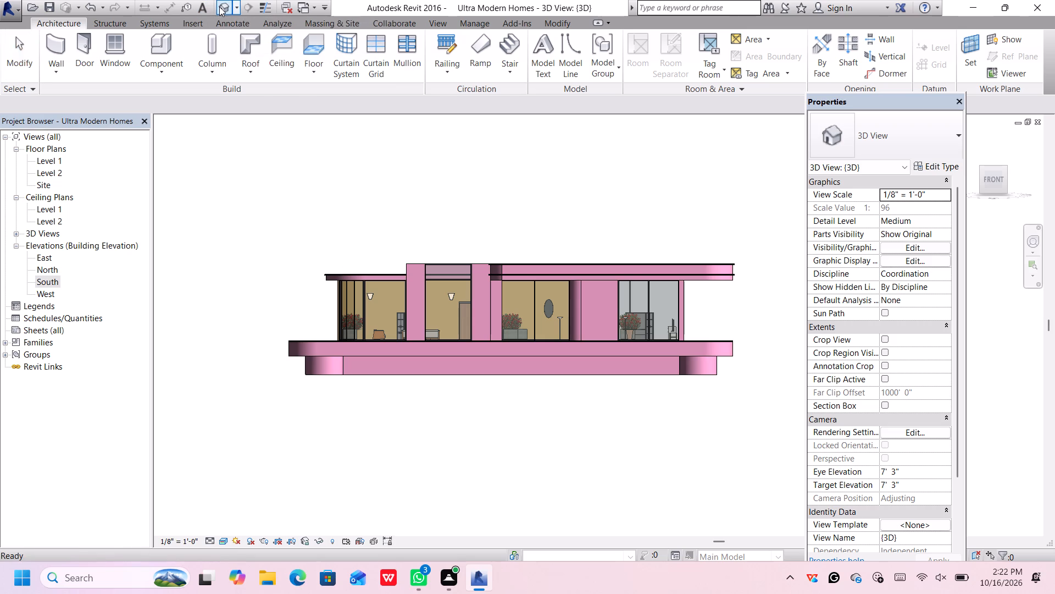
scroll(447, 272, up, 3)
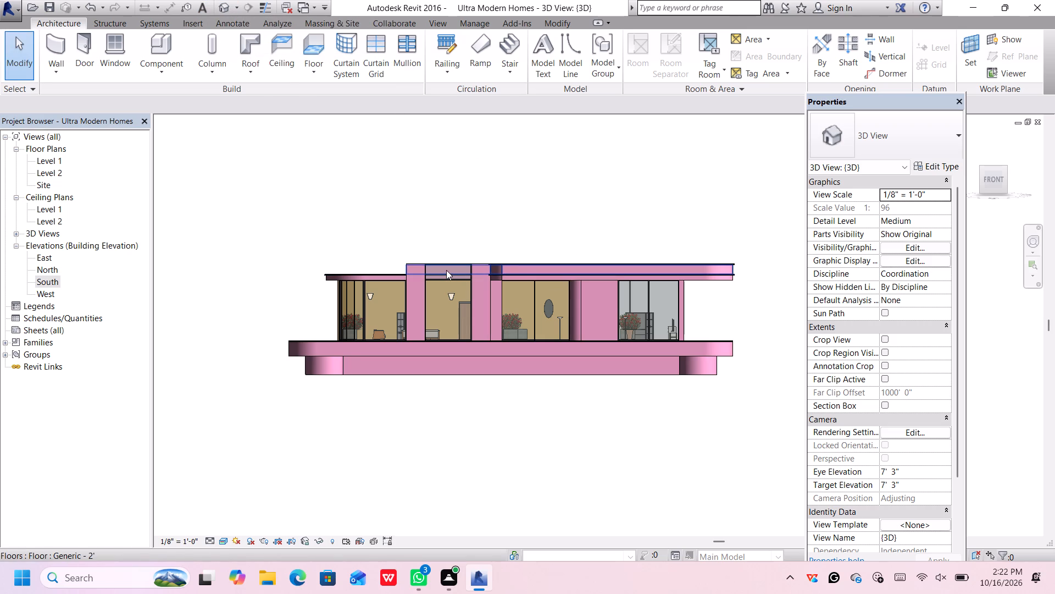
scroll(446, 270, up, 1)
scroll(334, 261, down, 1)
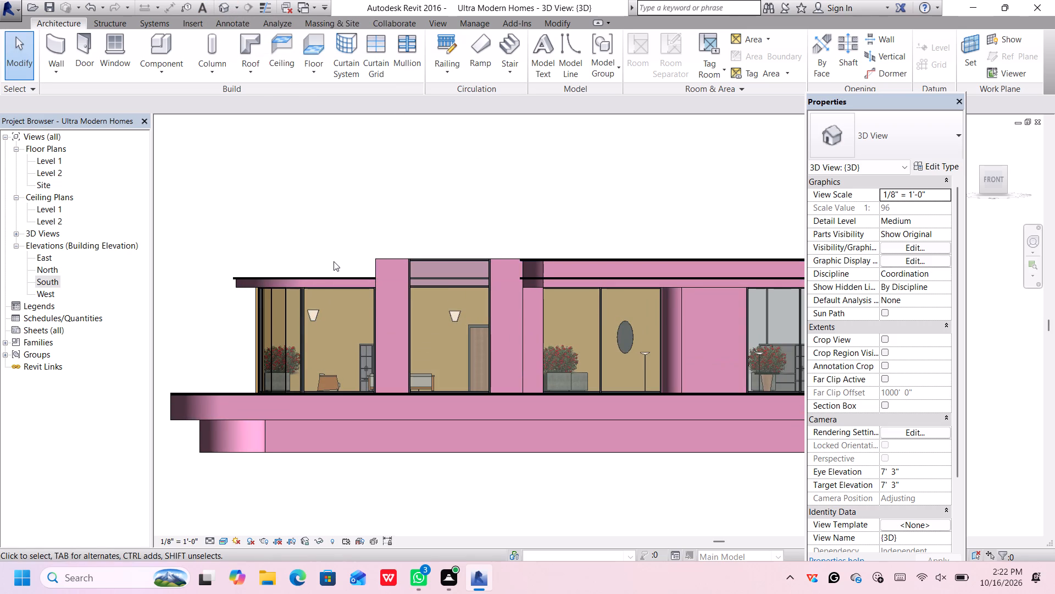
scroll(334, 261, down, 1)
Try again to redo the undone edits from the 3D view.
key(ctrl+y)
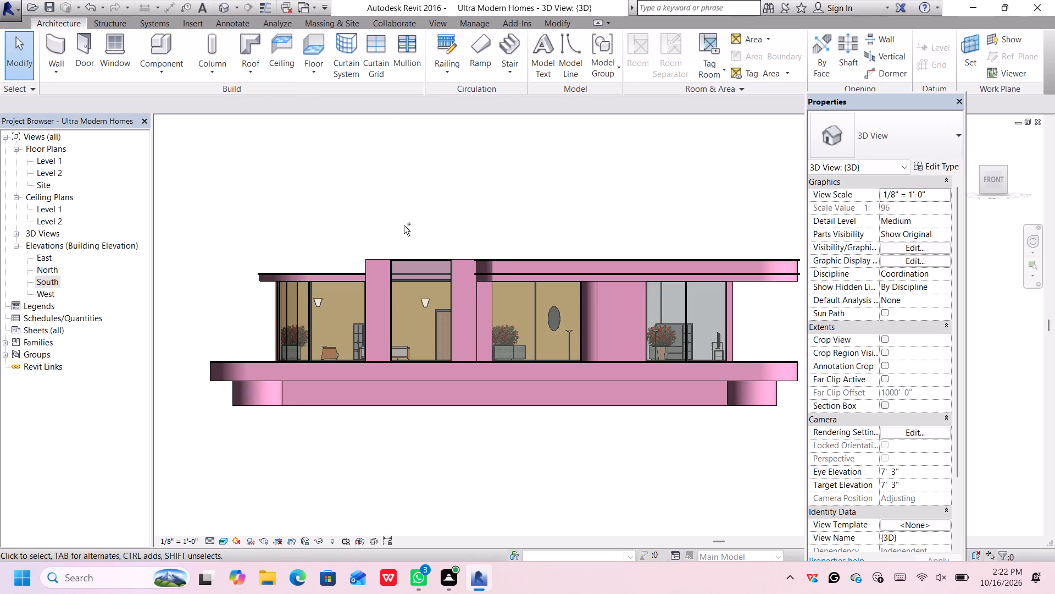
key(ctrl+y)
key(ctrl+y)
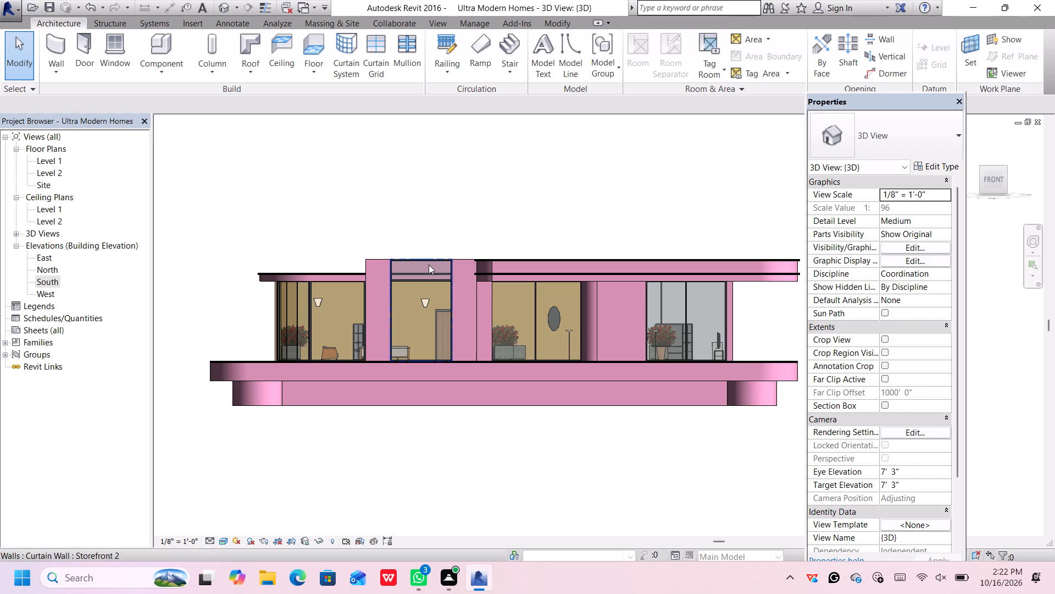
Start a Generic - 3" floor sketch in 3D, dismiss the notification card, and set up straight boundary lines over the roof seen from above.
click(320, 46)
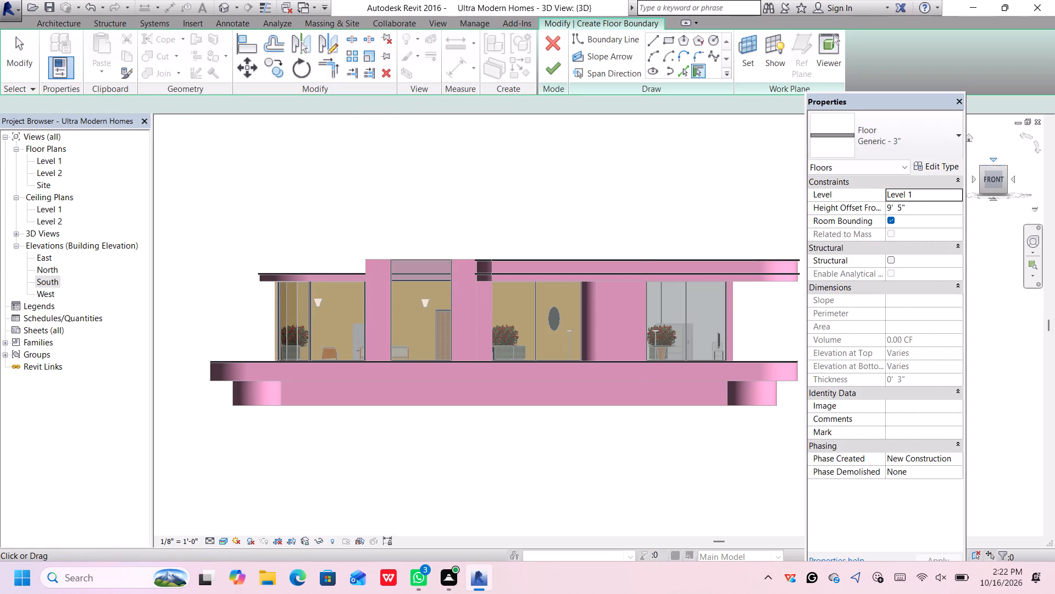
click(990, 168)
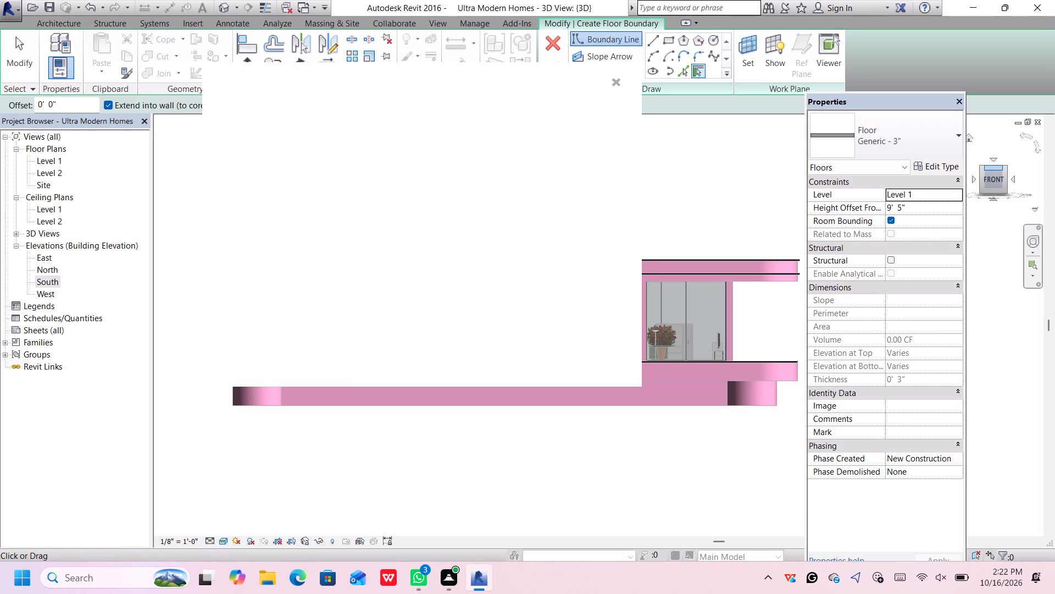
click(614, 81)
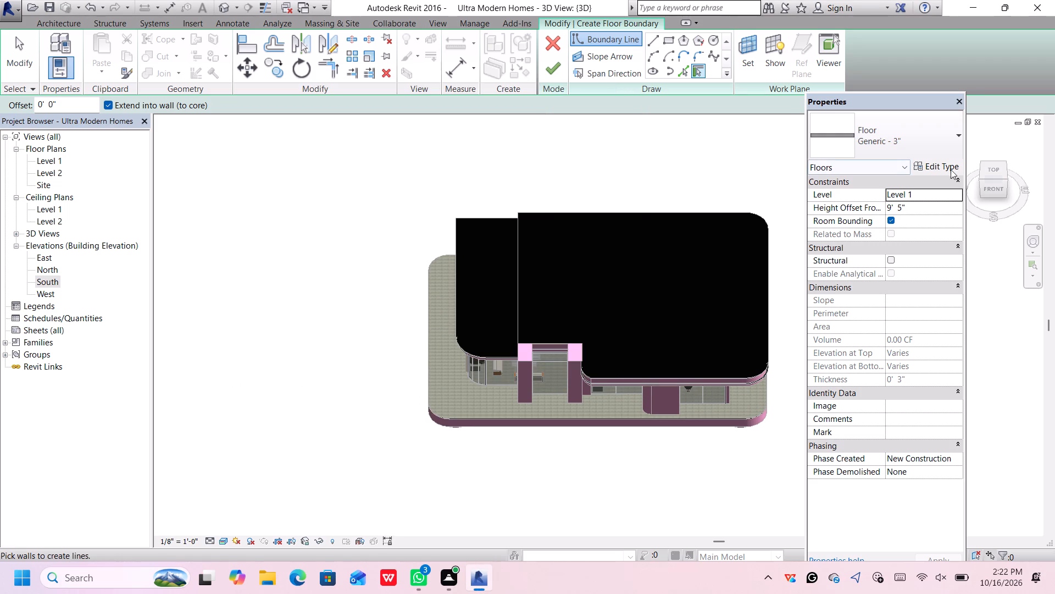
click(995, 168)
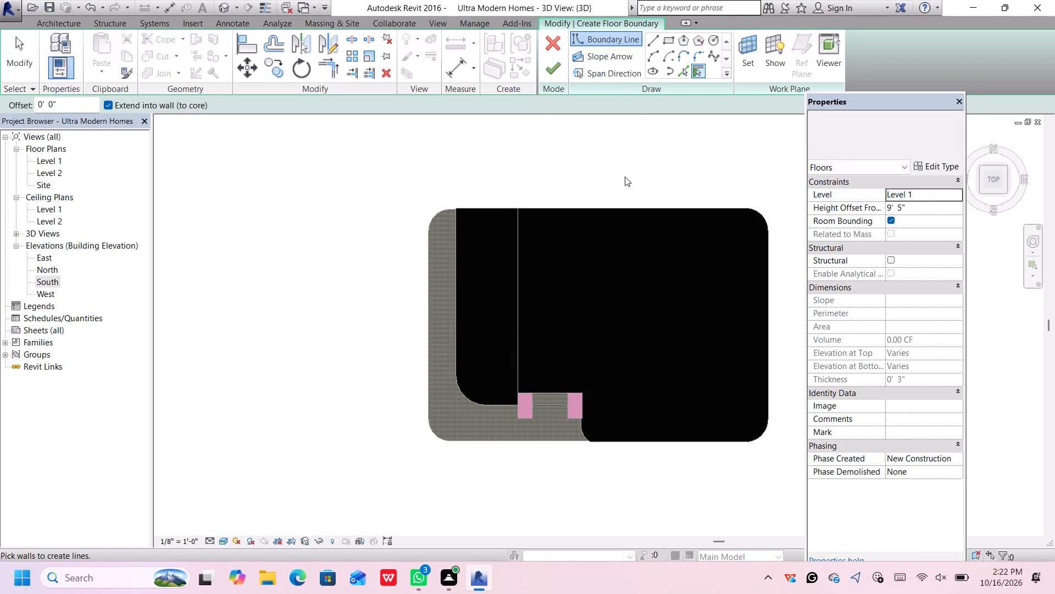
scroll(544, 253, up, 1)
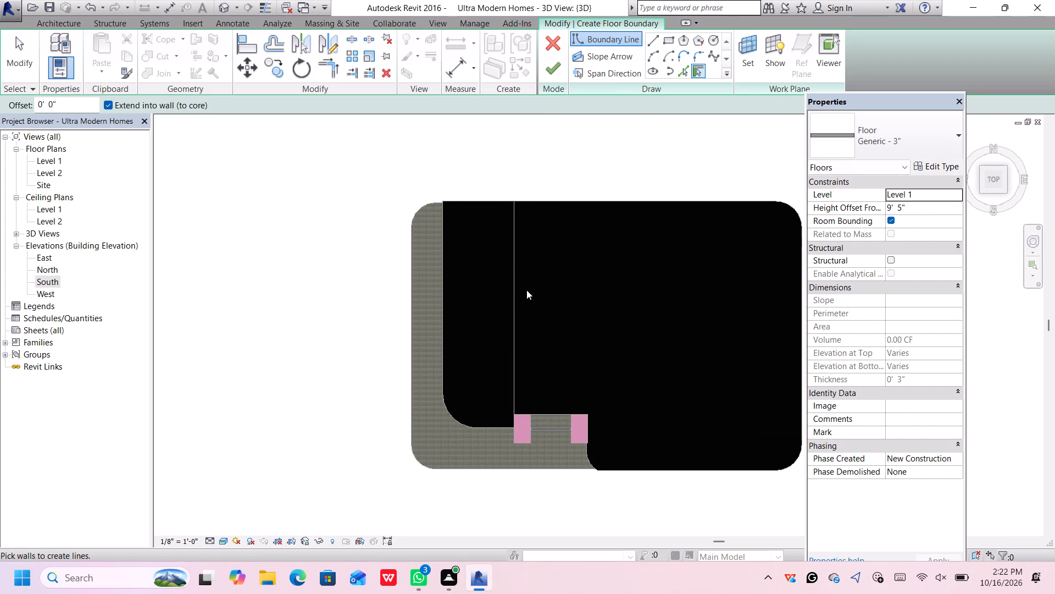
middle_drag(692, 188, 661, 188)
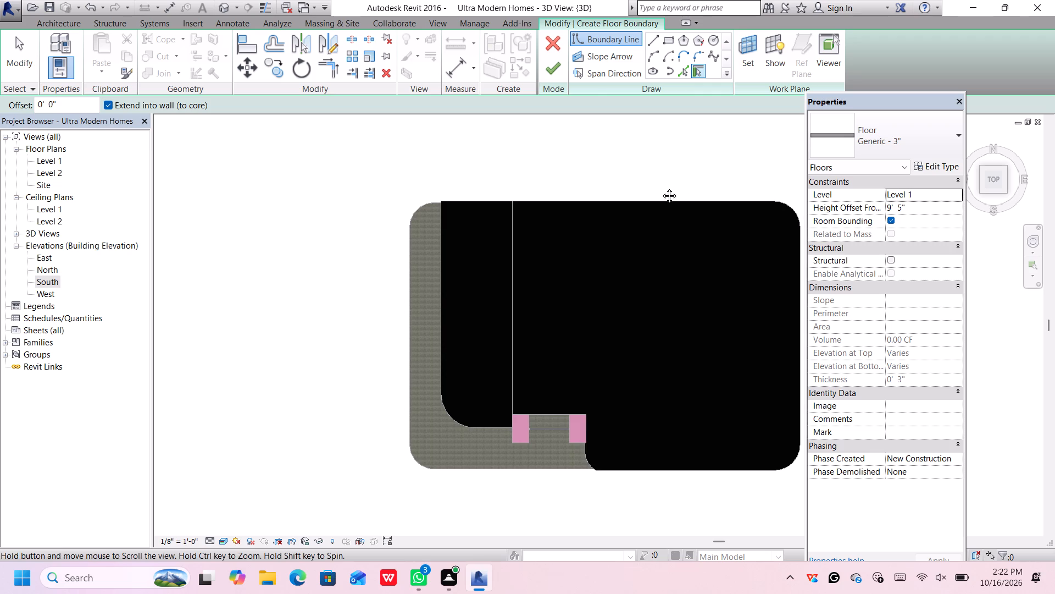
middle_drag(661, 188, 615, 186)
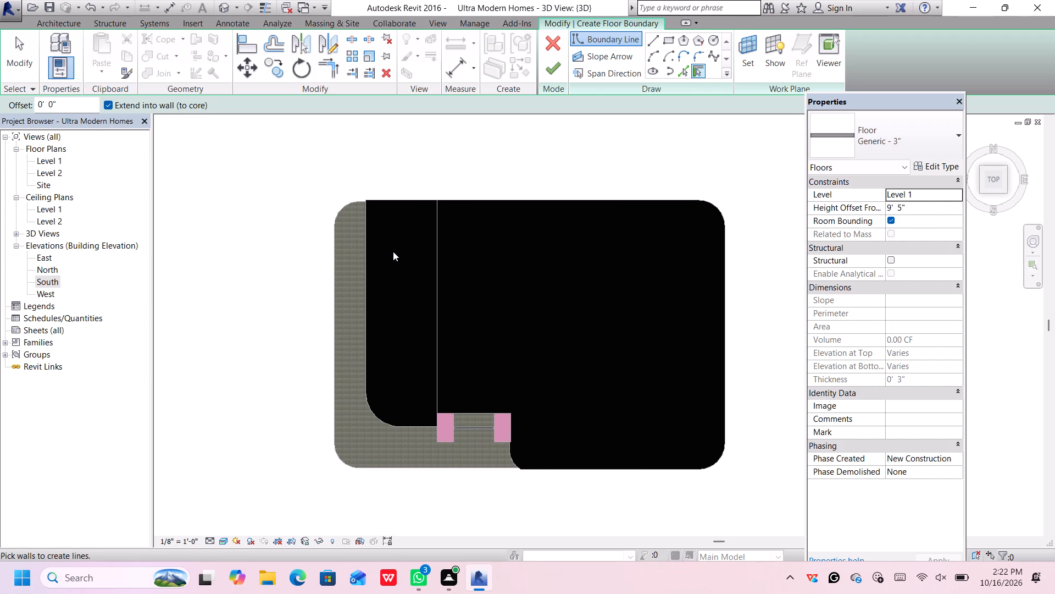
click(657, 38)
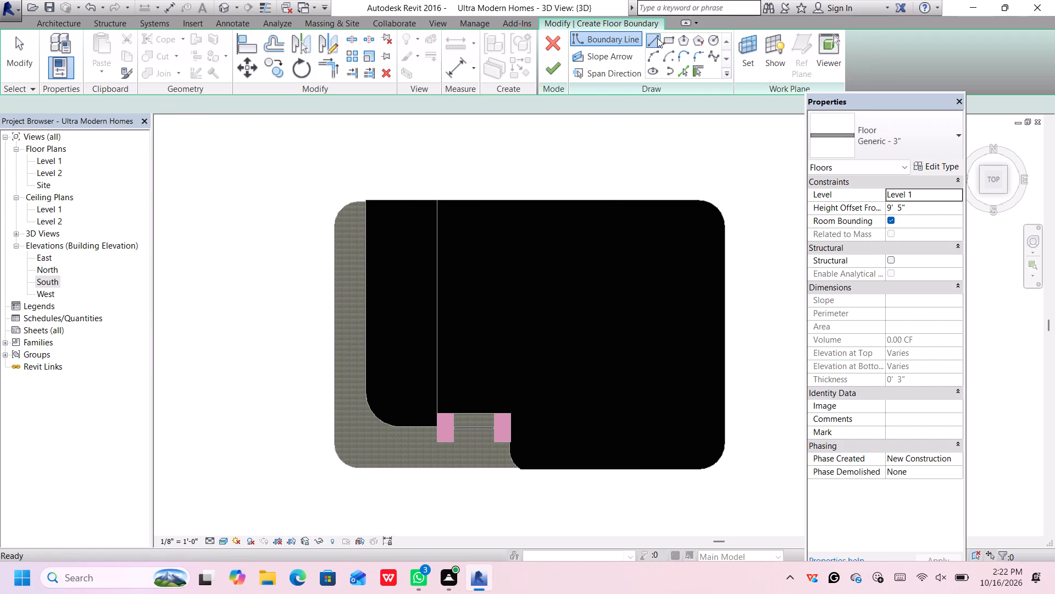
scroll(432, 226, up, 1)
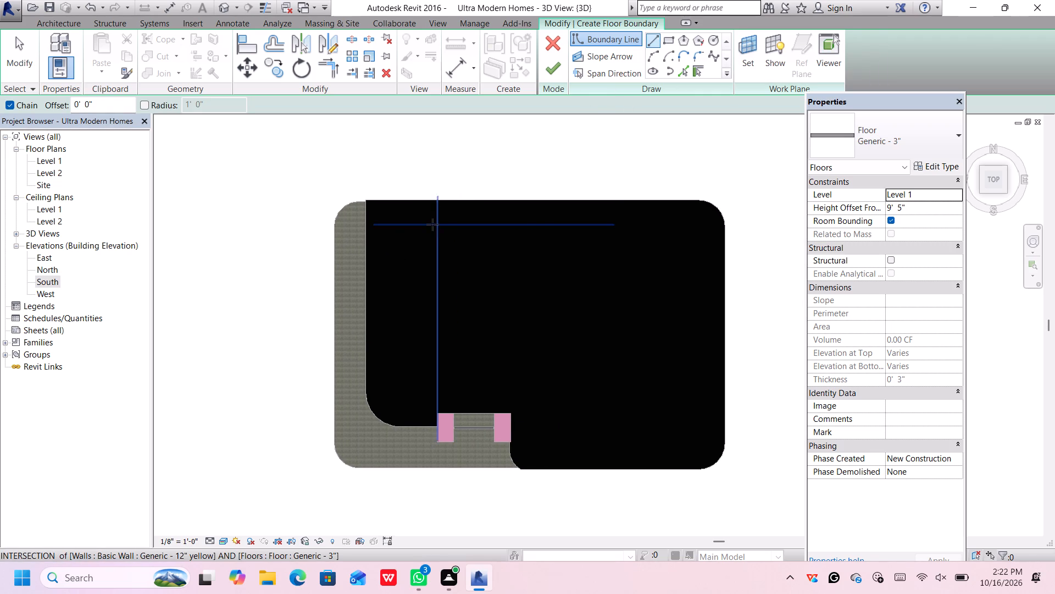
scroll(432, 224, up, 2)
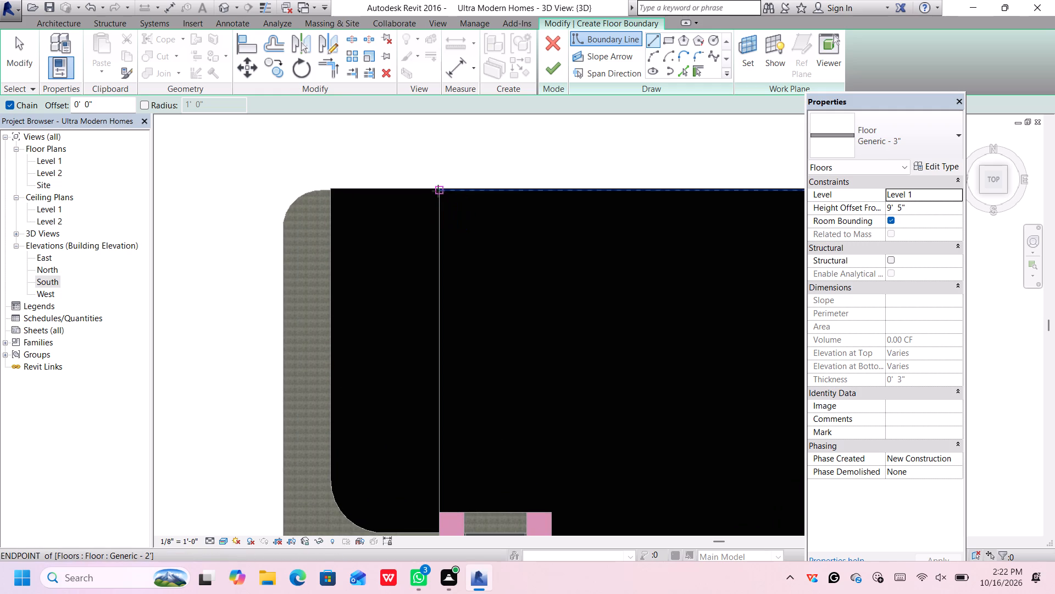
scroll(438, 191, up, 10)
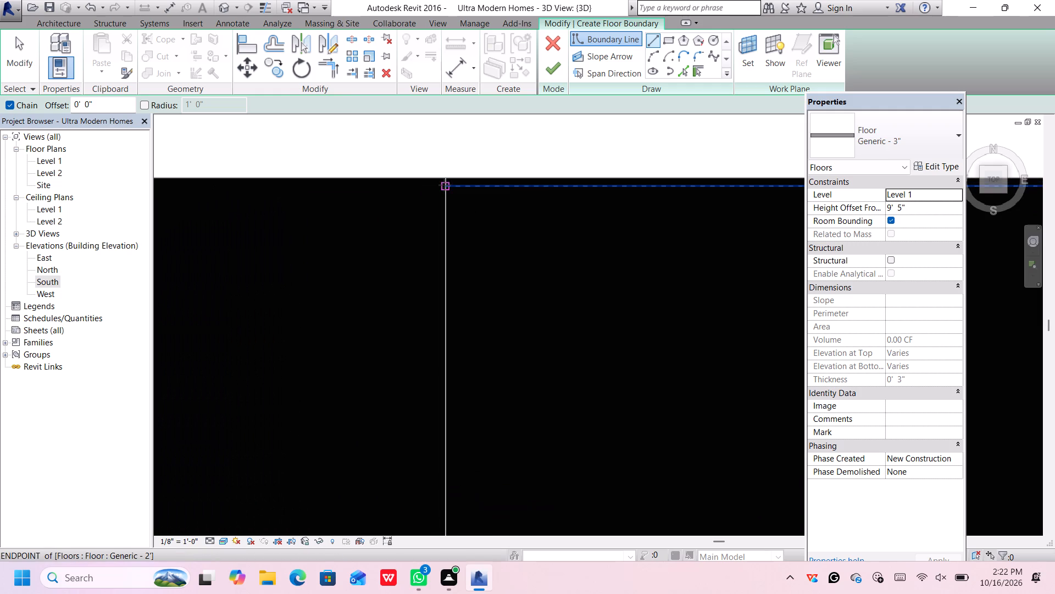
scroll(445, 185, down, 11)
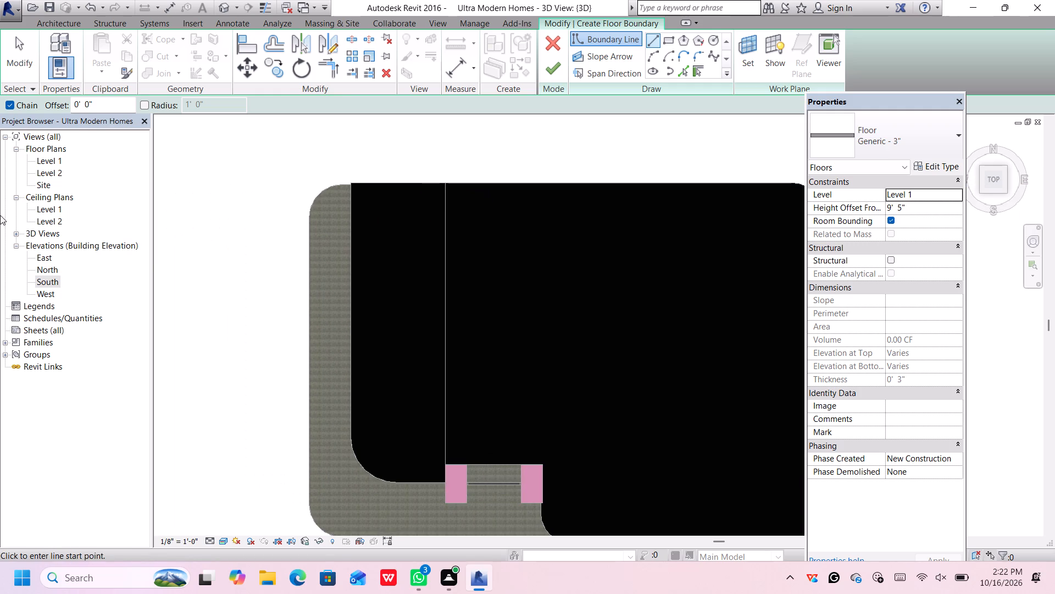
Look over the Level 1 and Level 2 floor plans for the floor sketch and open the Site plan.
double_click(44, 160)
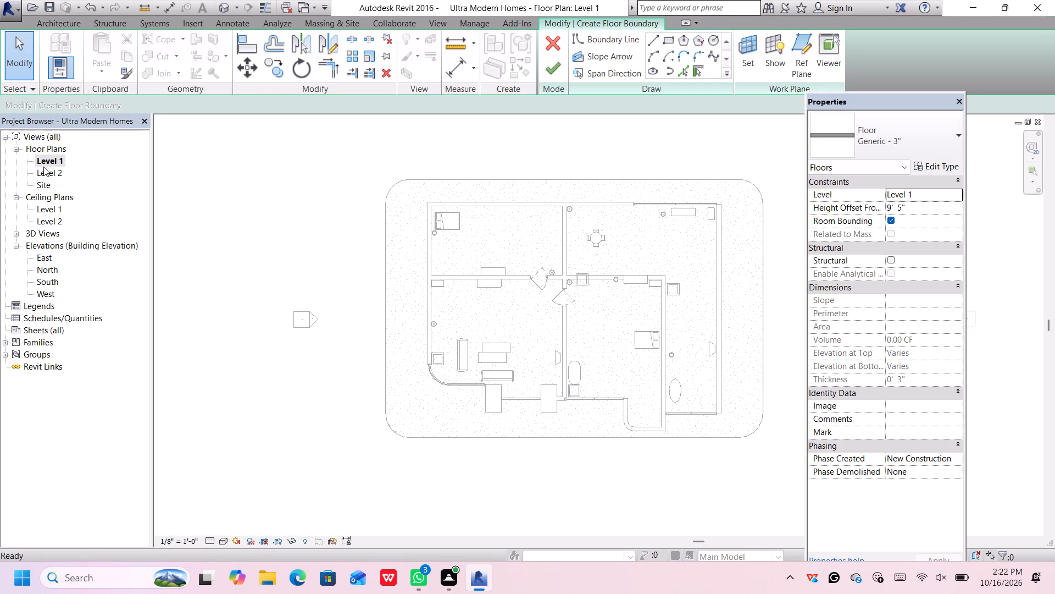
click(42, 175)
click(37, 176)
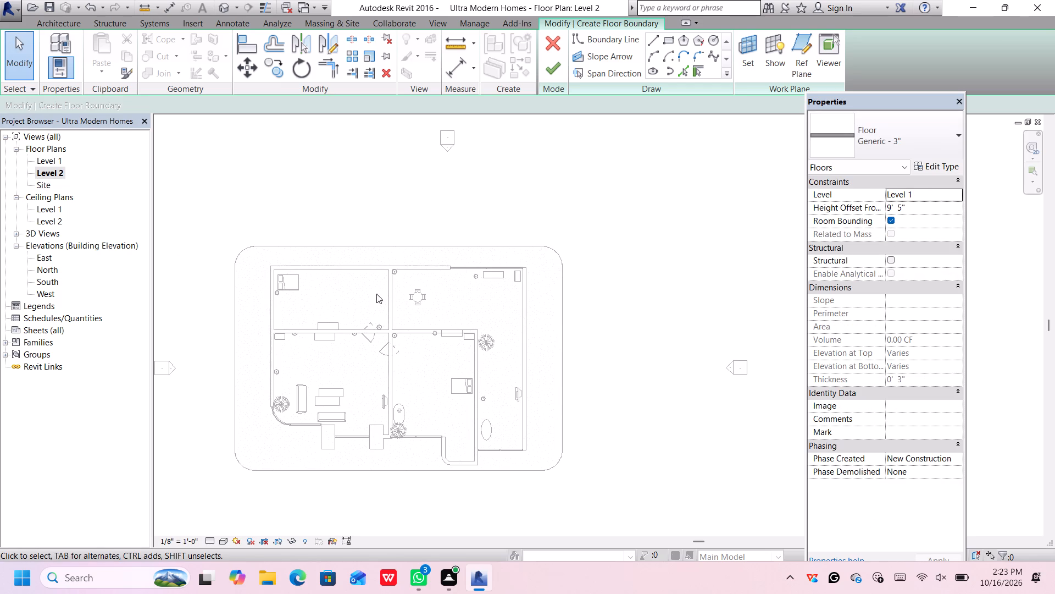
double_click(57, 160)
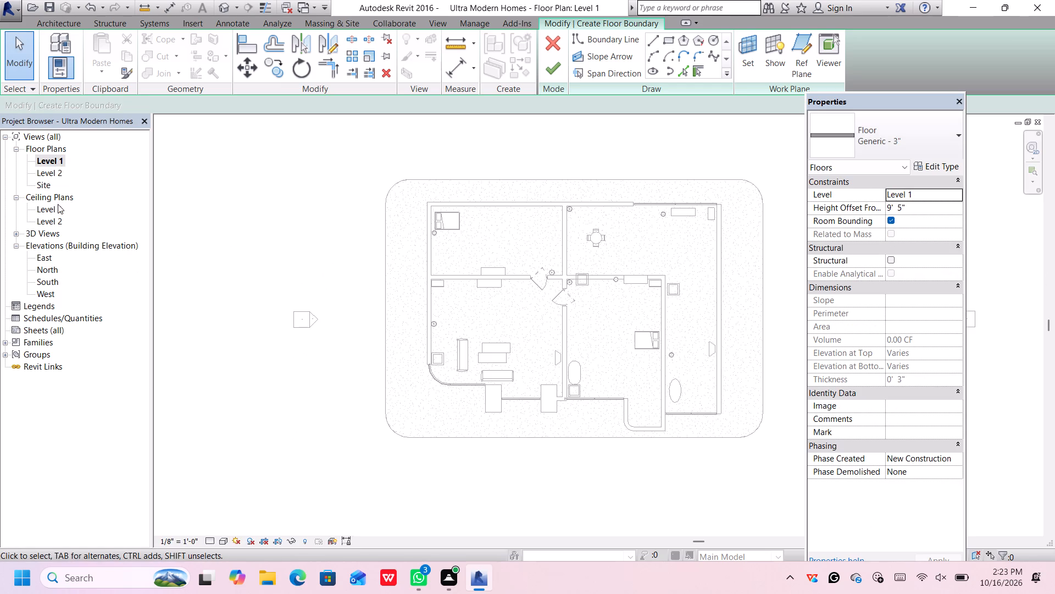
double_click(58, 171)
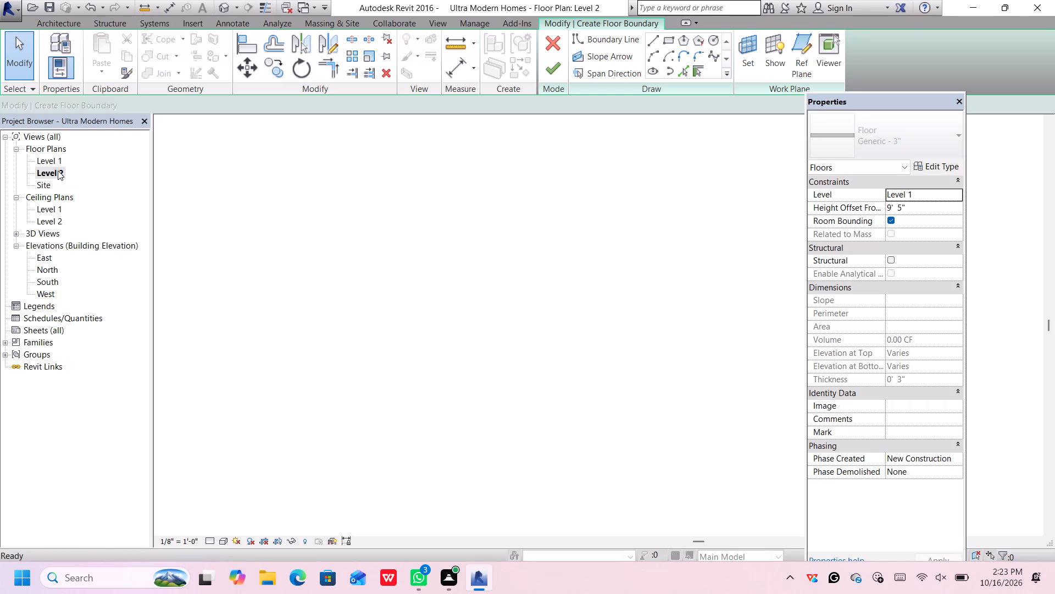
double_click(43, 186)
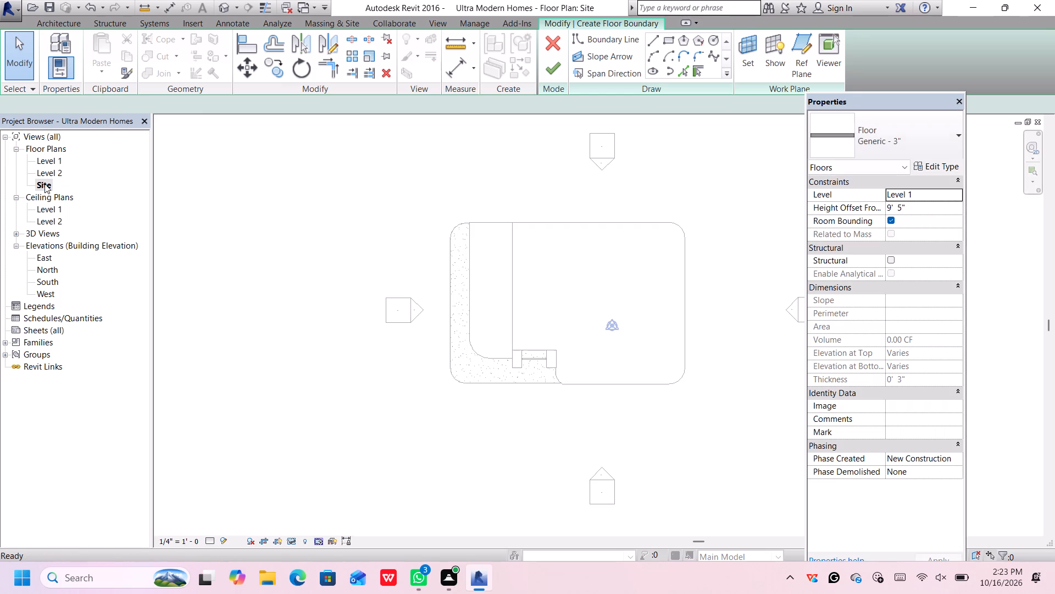
Draw straight floor boundary lines along the western roof strip's north edge, about 17' 5", and down its west edge, about 46' 10".
scroll(529, 250, up, 5)
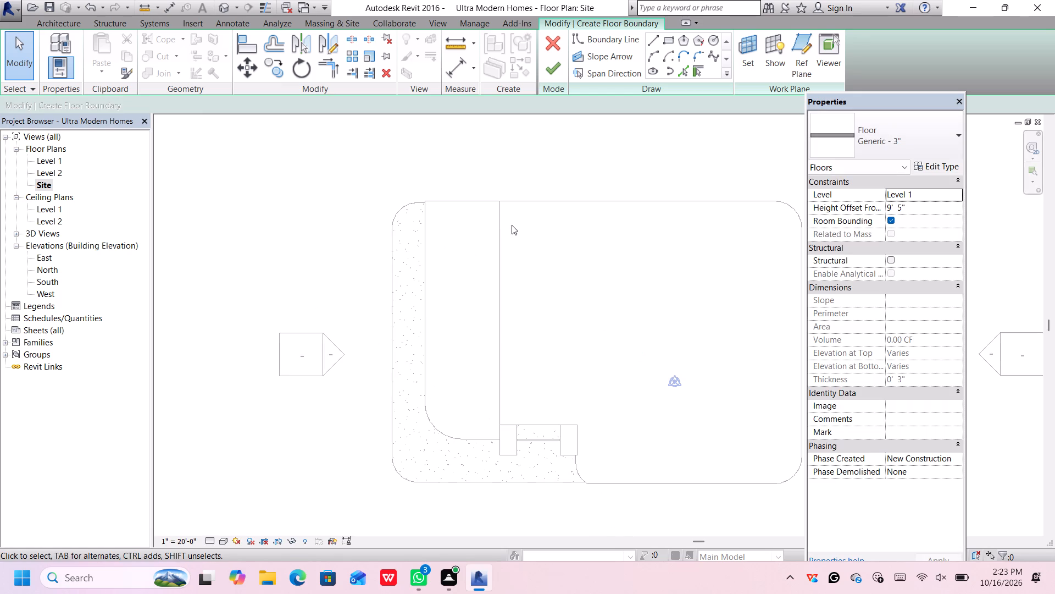
click(653, 37)
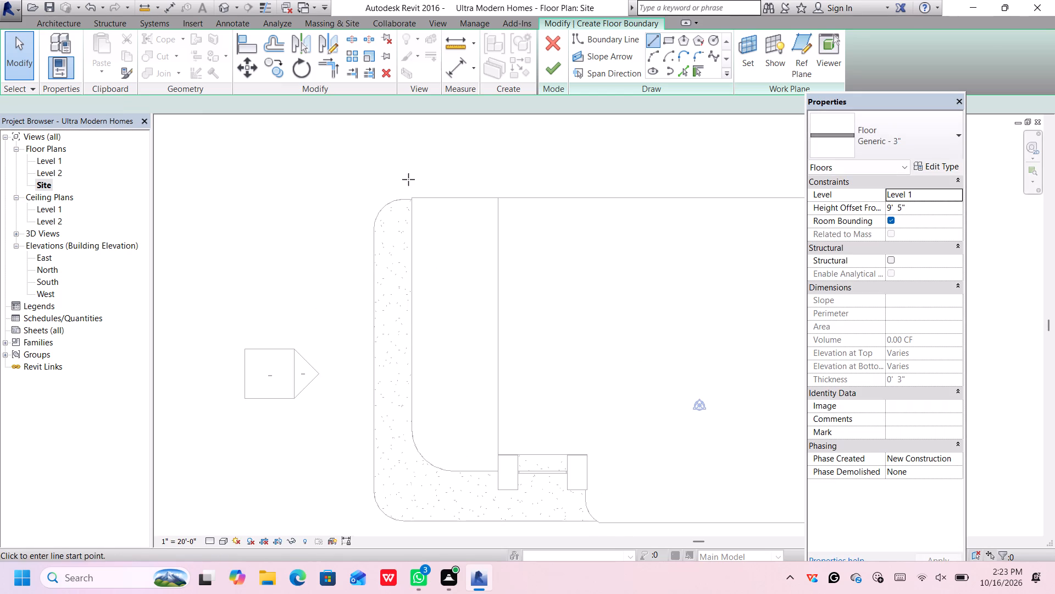
scroll(407, 189, down, 1)
scroll(447, 191, up, 5)
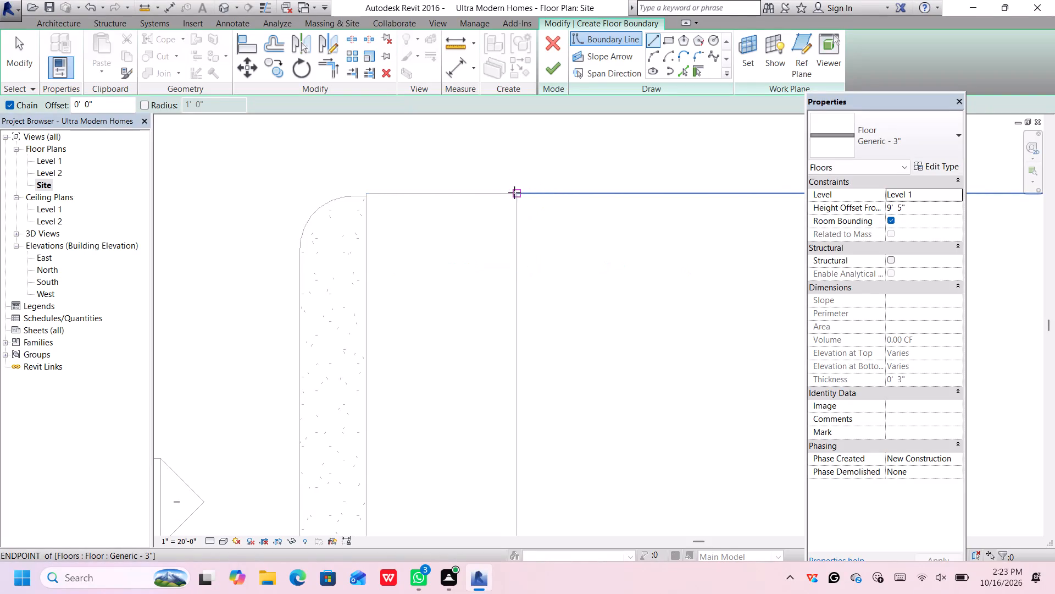
scroll(514, 193, up, 1)
click(515, 193)
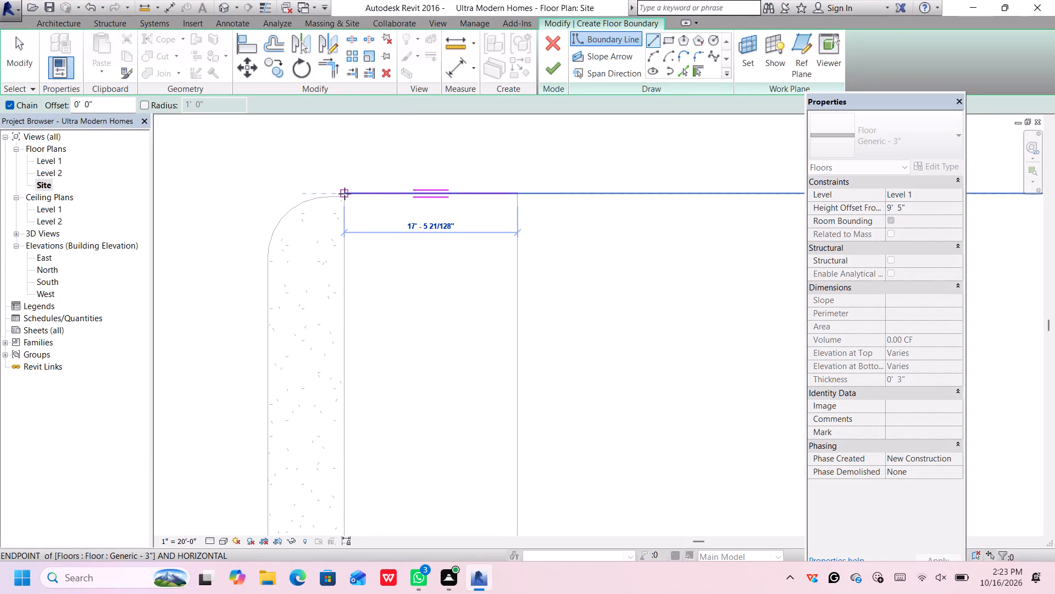
click(345, 194)
scroll(345, 270, down, 7)
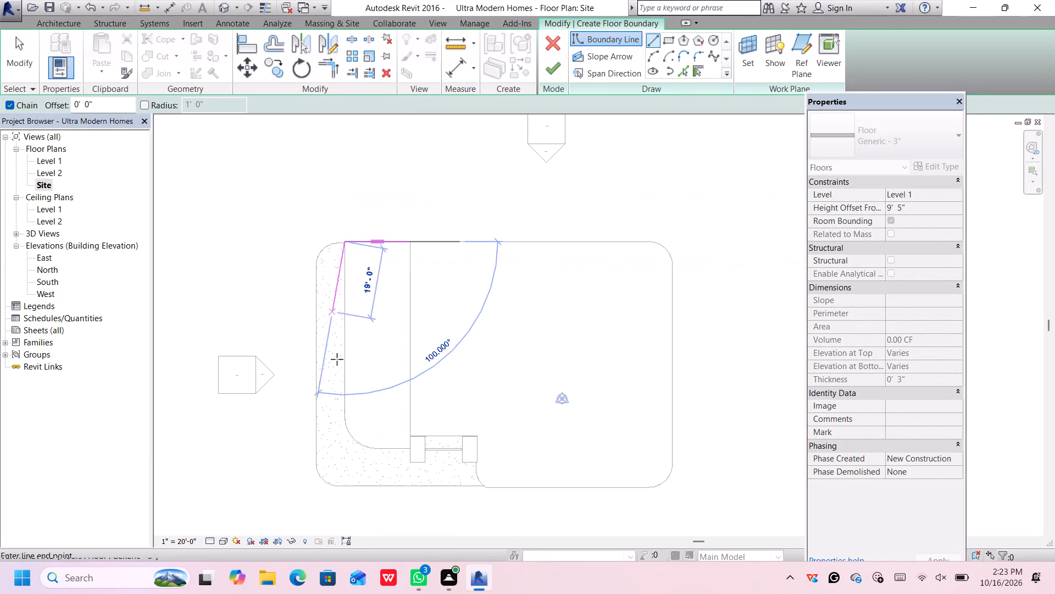
scroll(342, 420, up, 5)
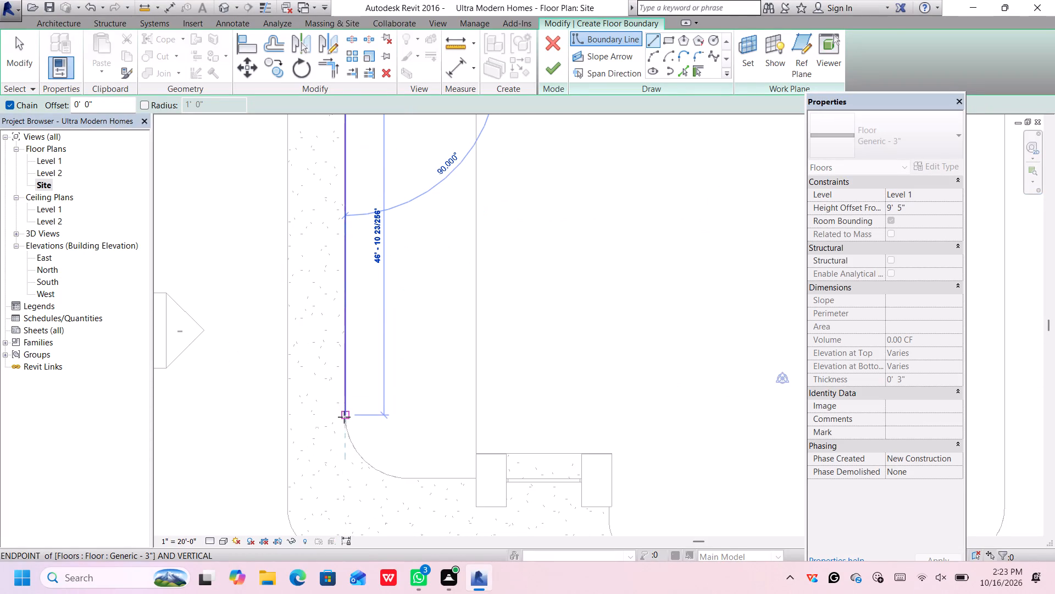
click(345, 413)
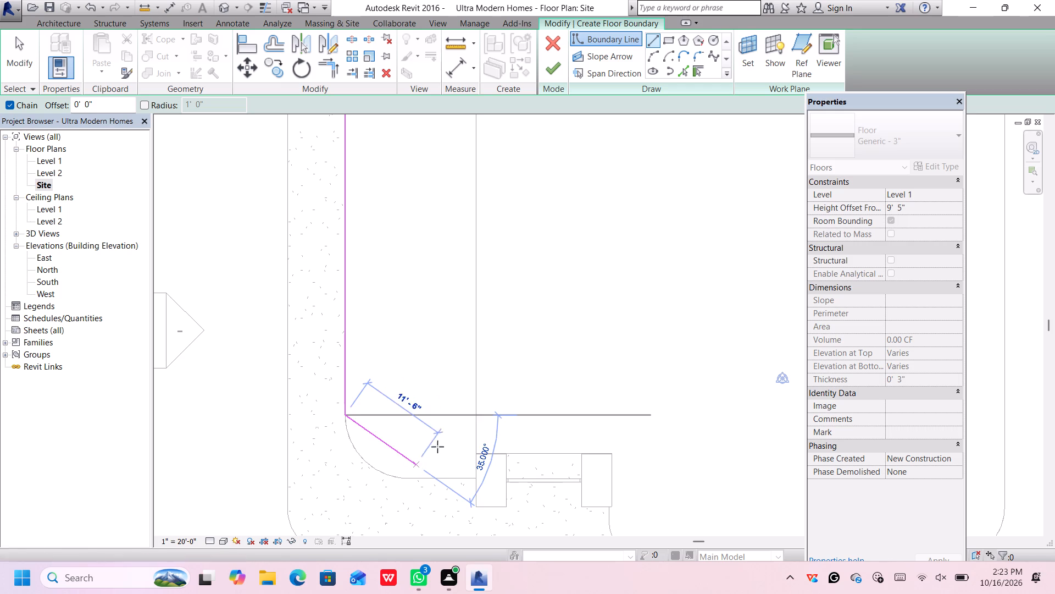
Continue the boundary around the rounded southwest corner with an arc of about 8' 5" radius and a 9' line to the pillar.
click(656, 53)
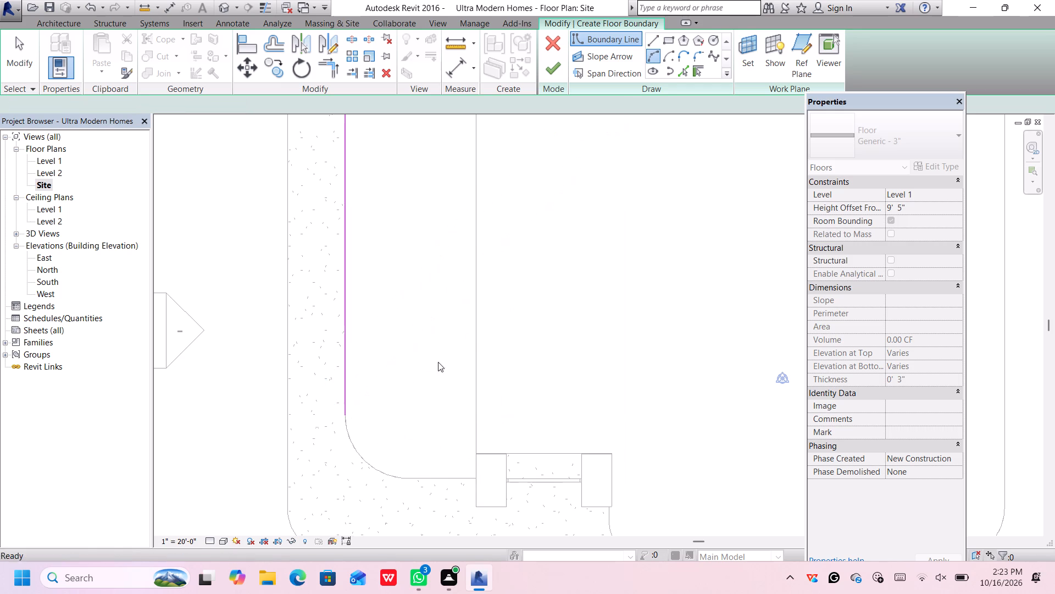
click(408, 478)
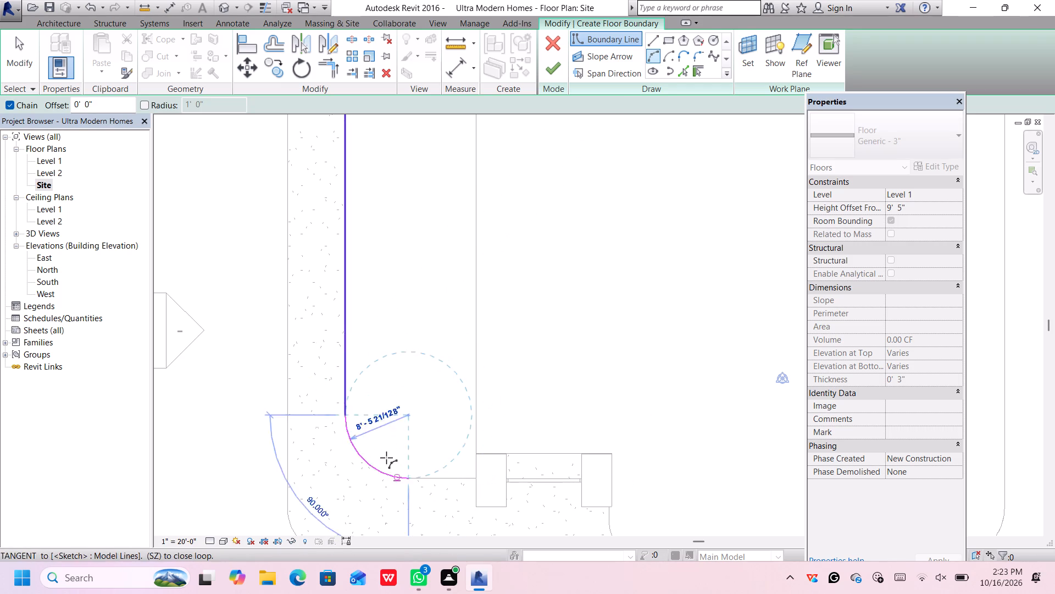
click(365, 459)
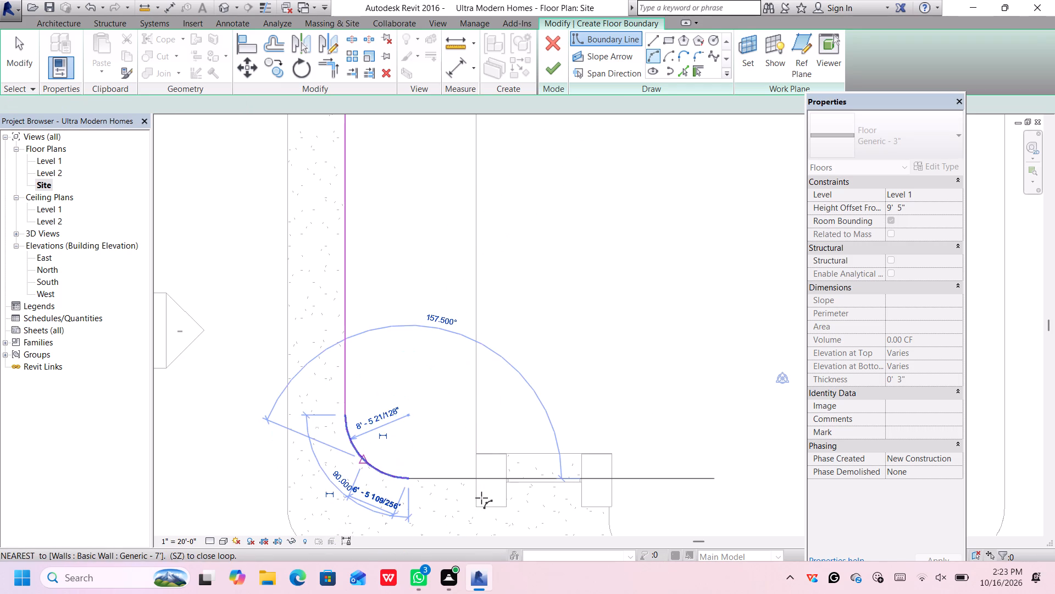
click(654, 38)
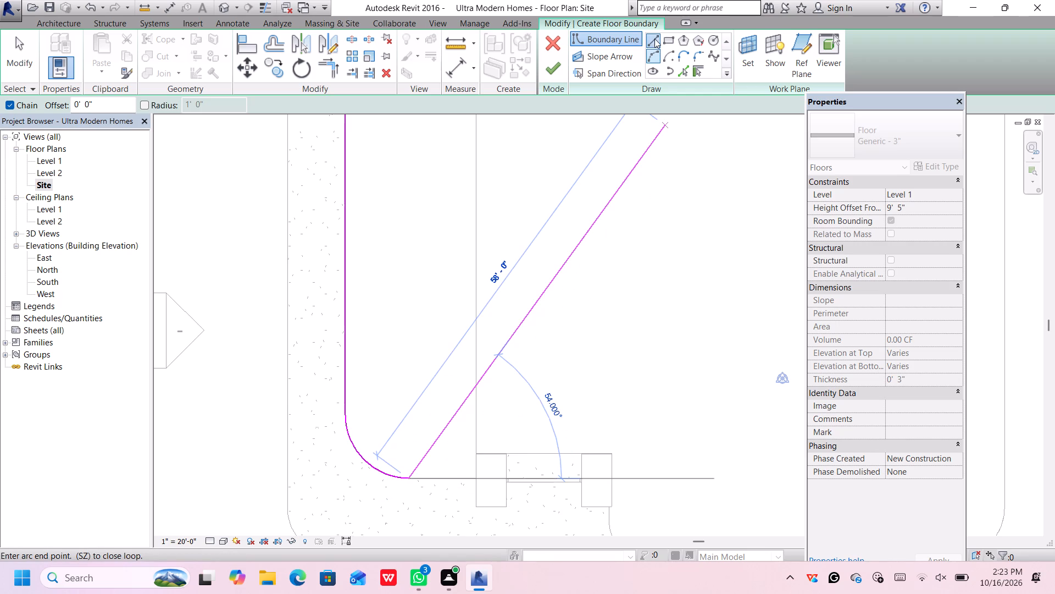
click(476, 478)
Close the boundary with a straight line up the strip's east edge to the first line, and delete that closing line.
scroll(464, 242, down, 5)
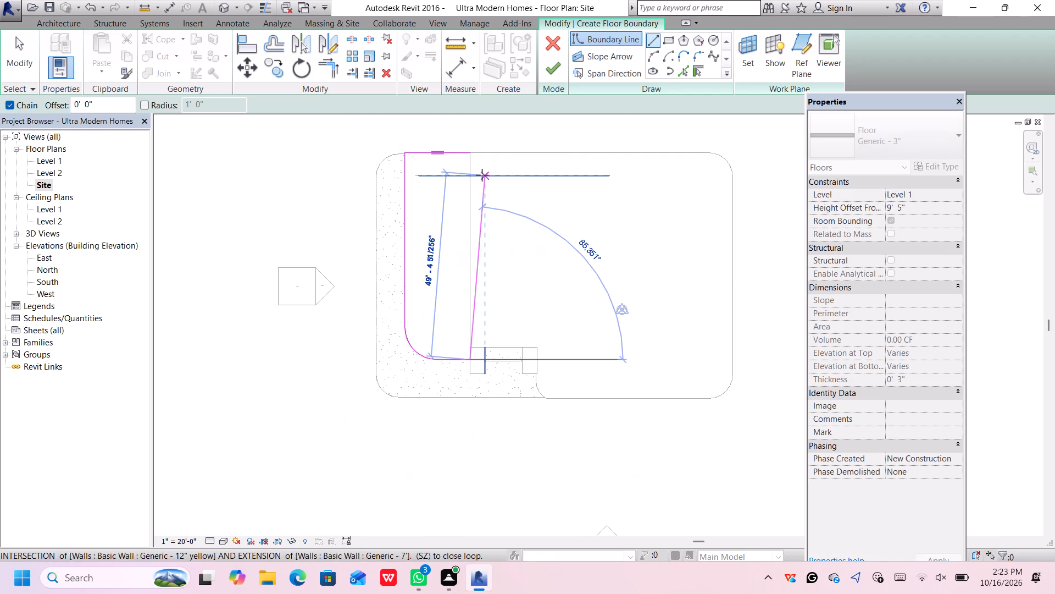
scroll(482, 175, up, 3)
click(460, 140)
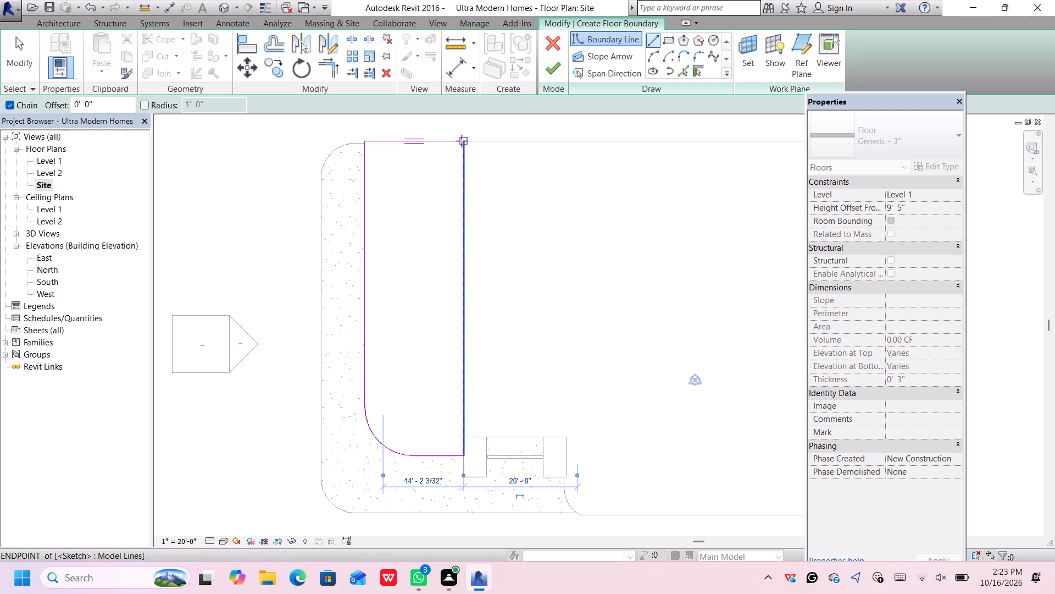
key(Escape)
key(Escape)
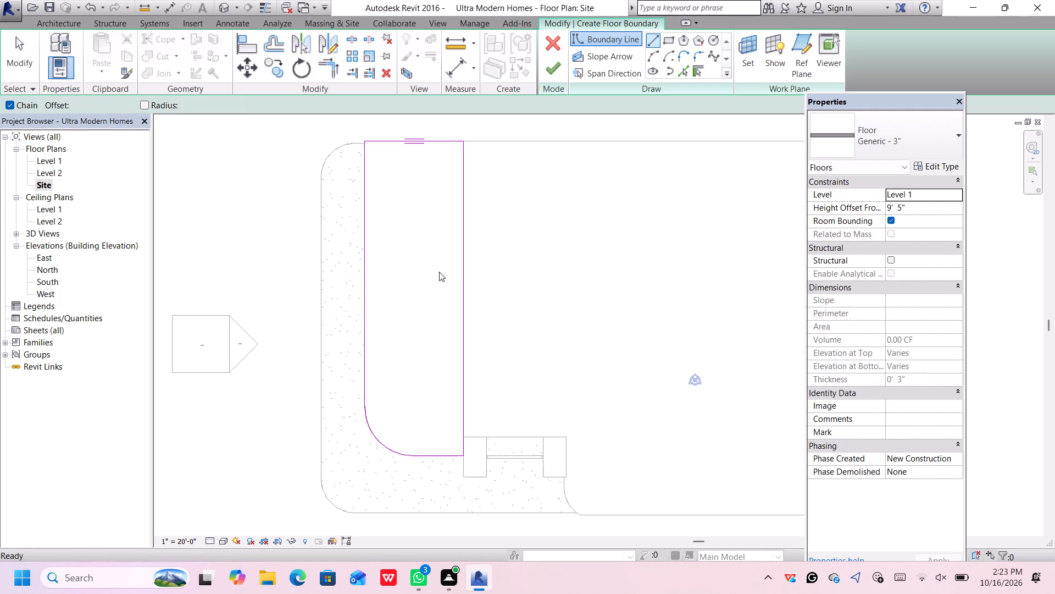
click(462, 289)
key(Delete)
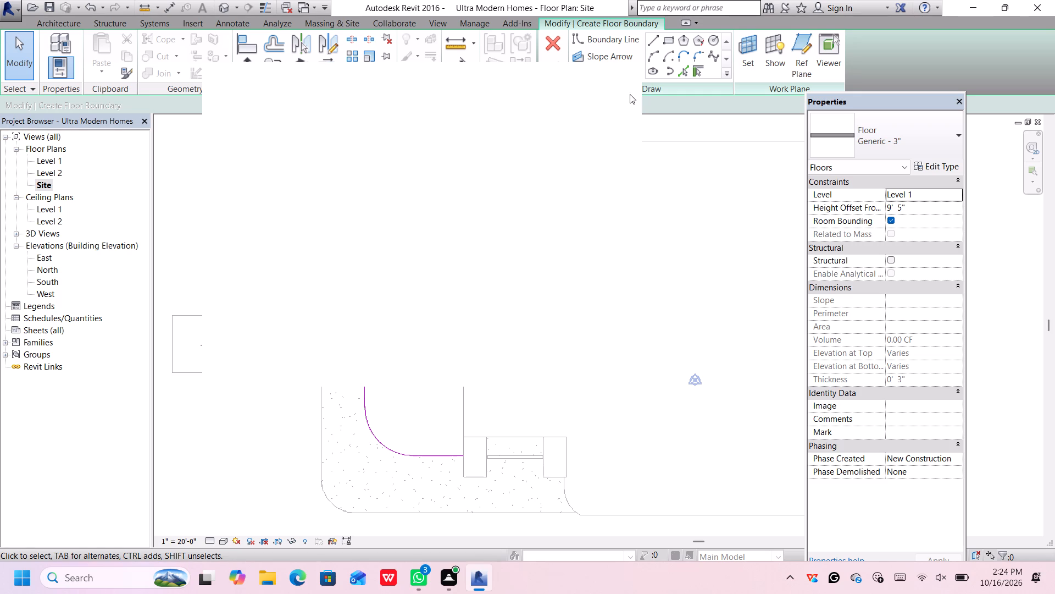
Dismiss the notification card and offset copies of the north, west, arc and south boundary lines inward by 0' 4".
click(618, 81)
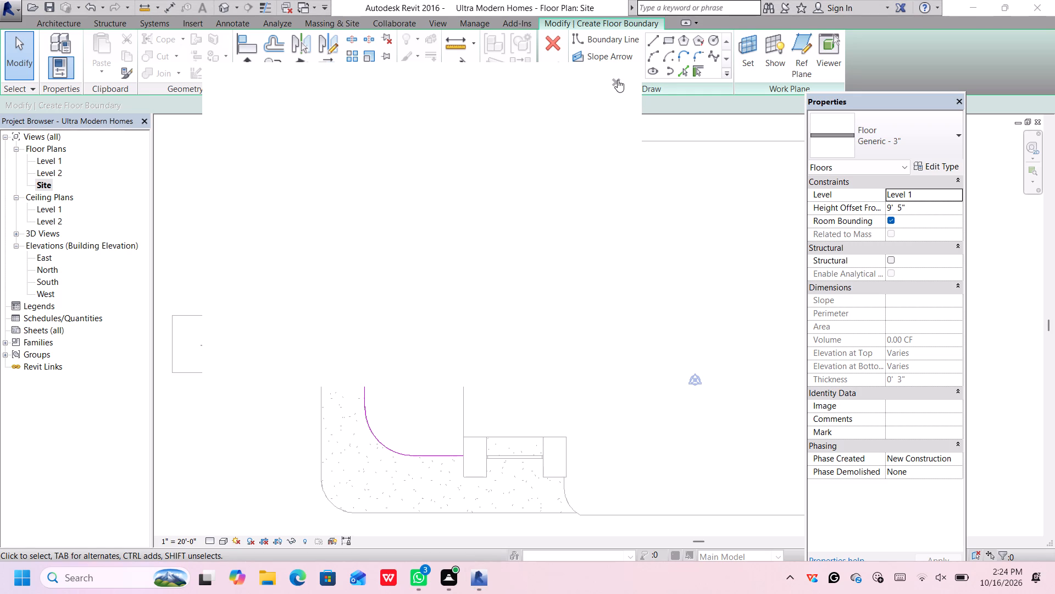
click(271, 44)
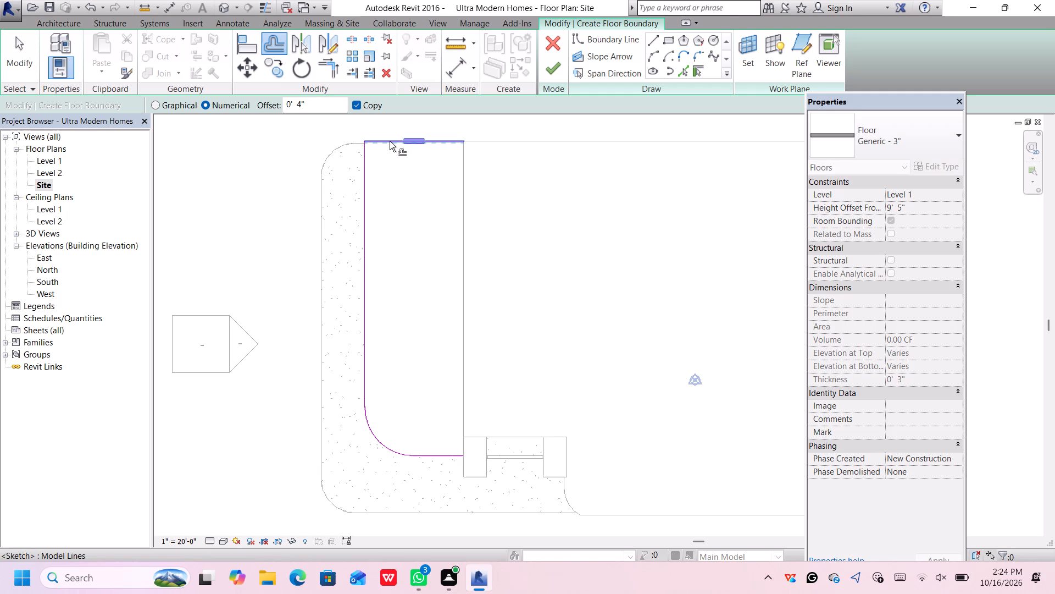
scroll(388, 144, up, 7)
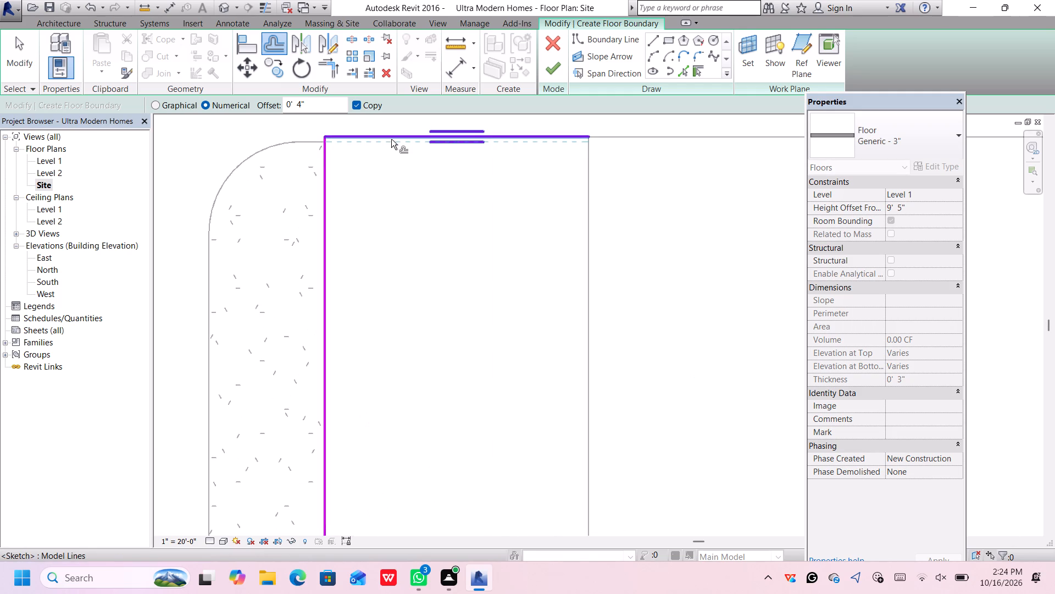
click(391, 139)
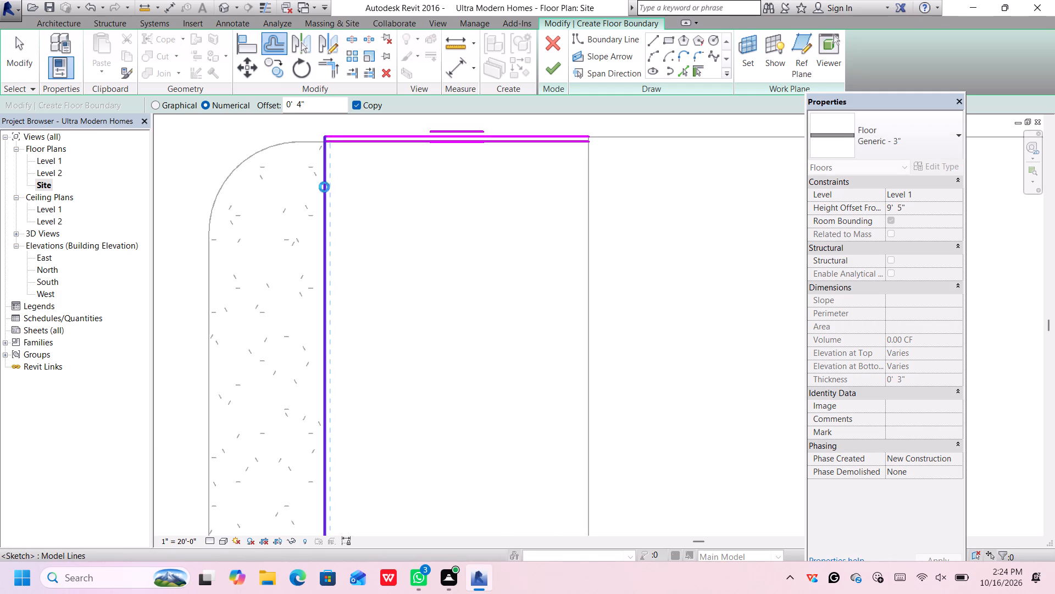
click(324, 187)
scroll(331, 190, down, 7)
scroll(384, 486, up, 1)
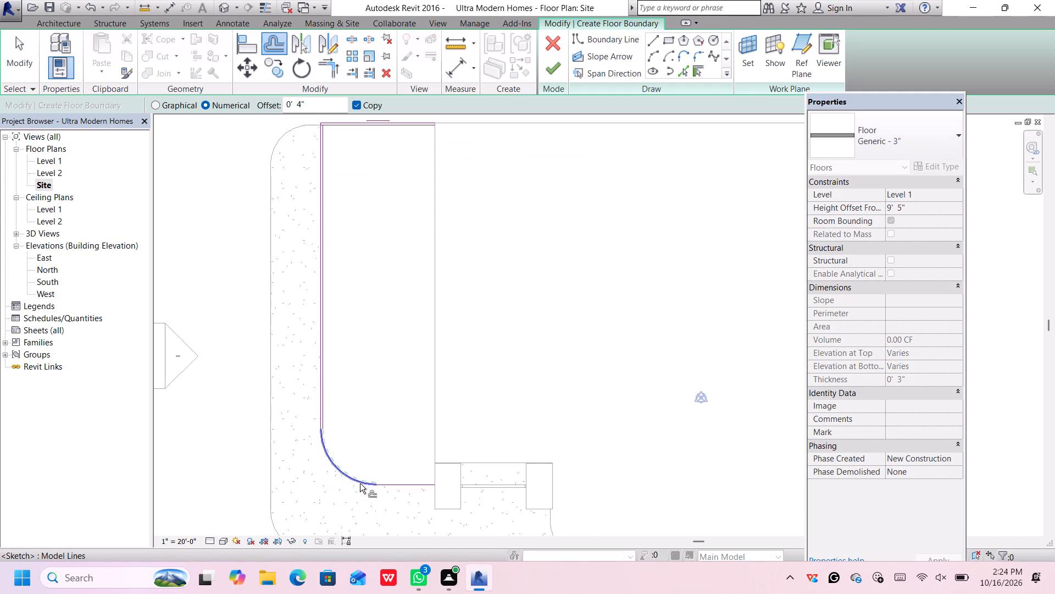
click(359, 479)
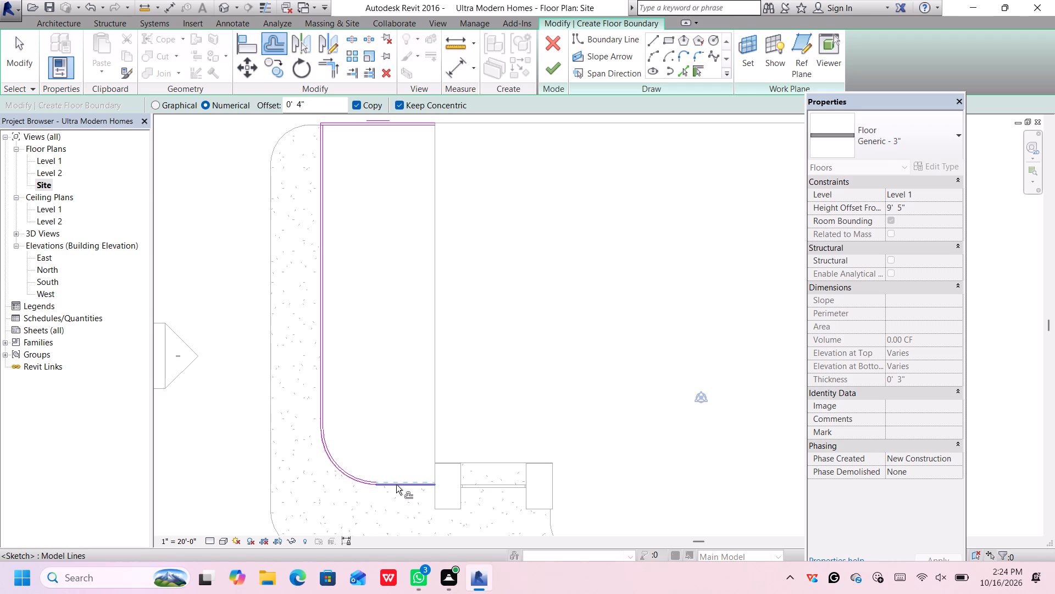
click(396, 485)
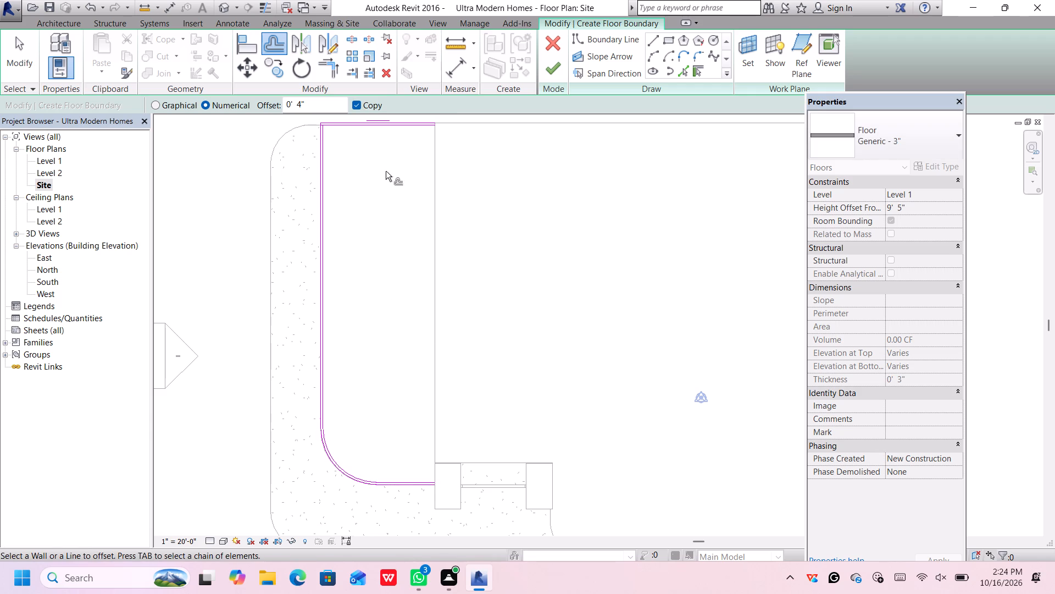
Shorten the inner north boundary line at the northwest corner so it ends on the inner west line.
scroll(329, 130, up, 4)
scroll(329, 134, down, 2)
middle_drag(329, 133, 348, 210)
scroll(348, 212, up, 4)
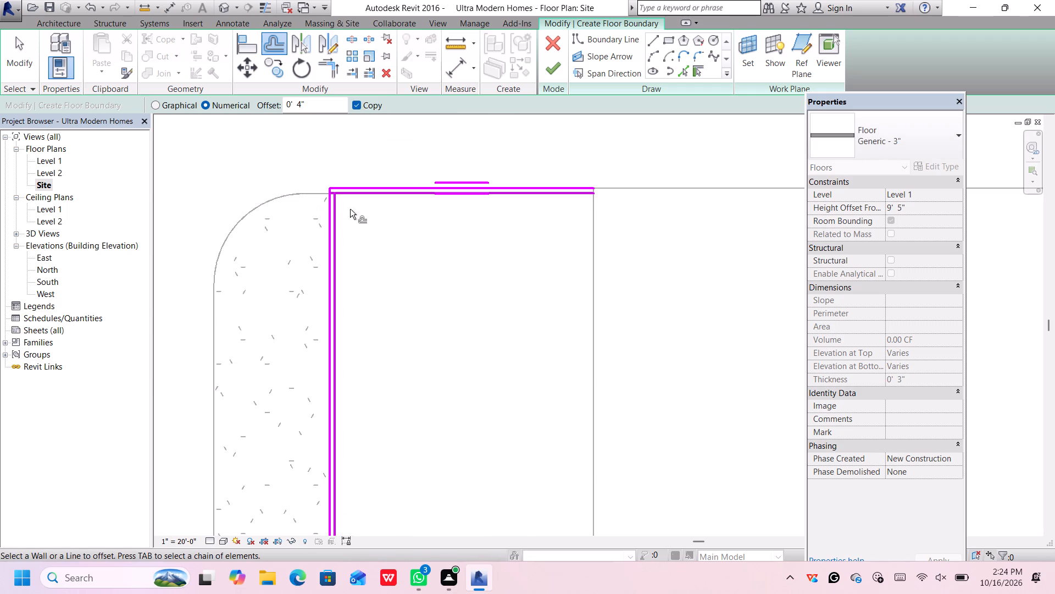
key(space)
key(space)
key(Escape)
scroll(345, 198, up, 10)
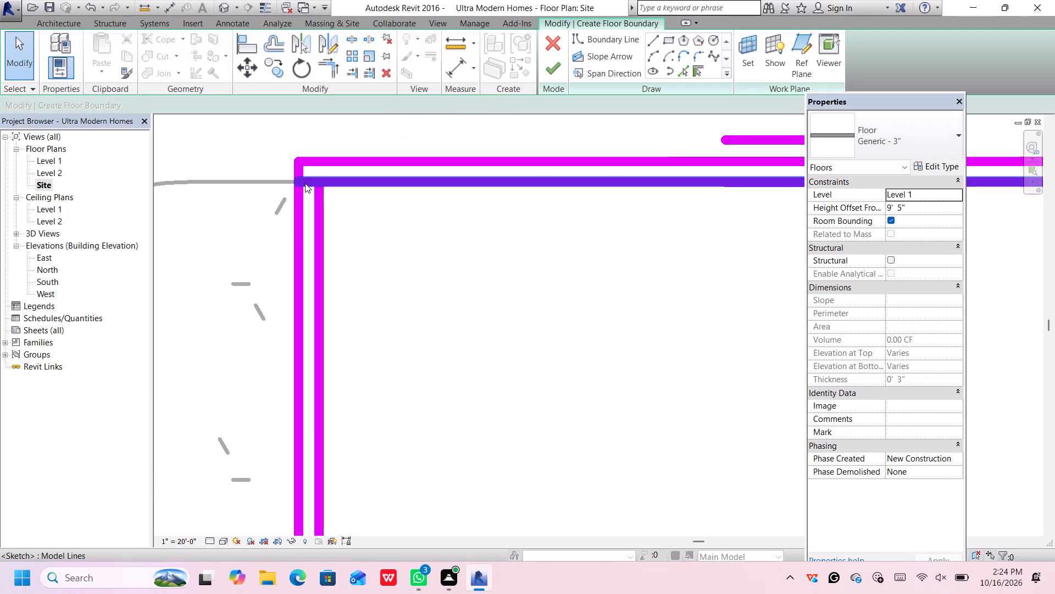
click(308, 183)
scroll(306, 183, up, 6)
drag(288, 179, 342, 182)
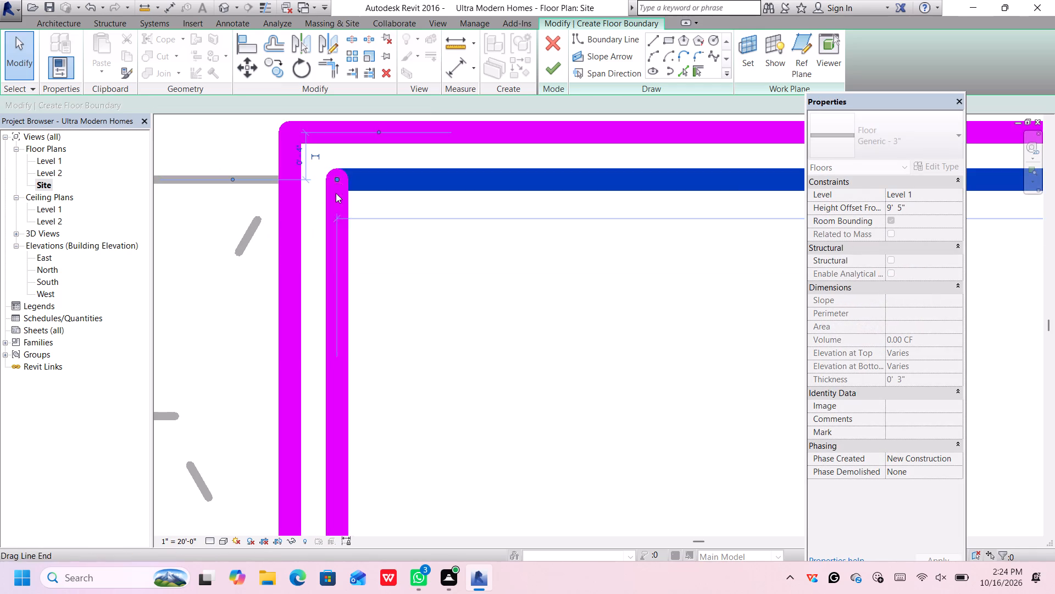
scroll(333, 209, down, 14)
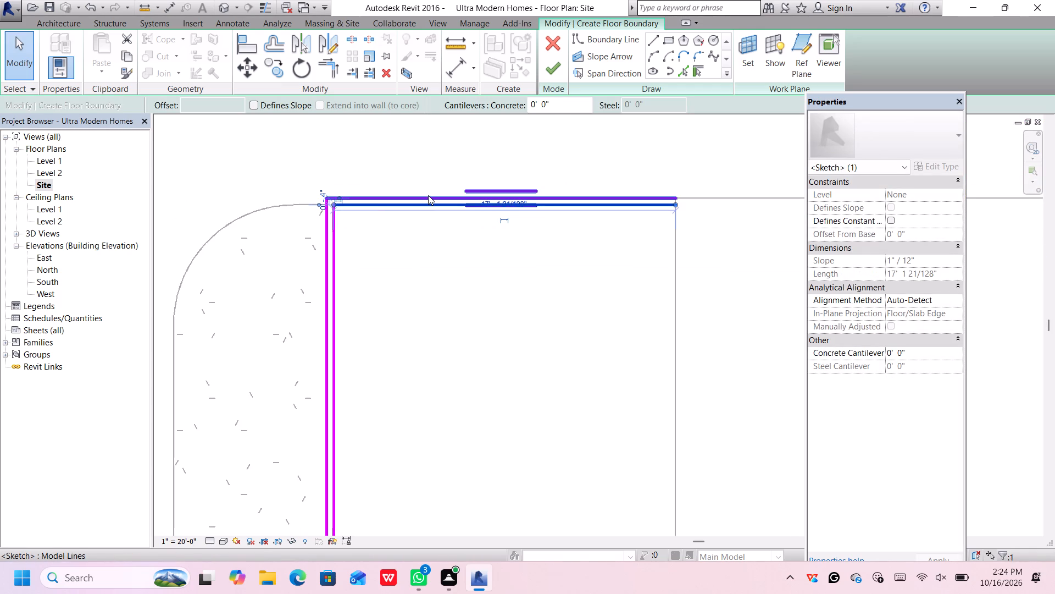
key(Escape)
Delete the outer north, west, arc and south boundary lines, leaving only the inner offset copies.
click(428, 195)
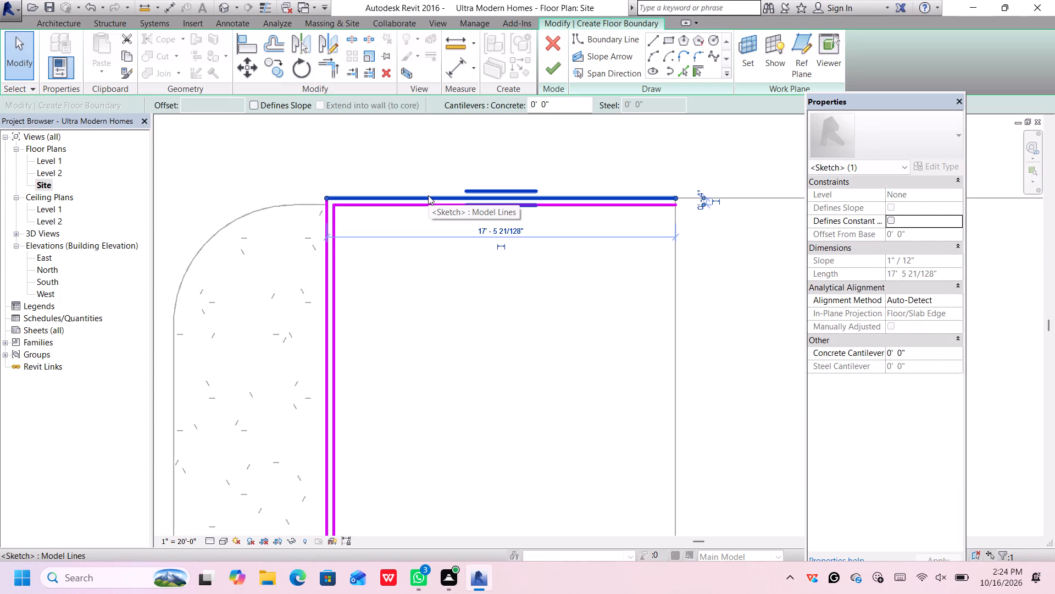
key(Delete)
click(325, 224)
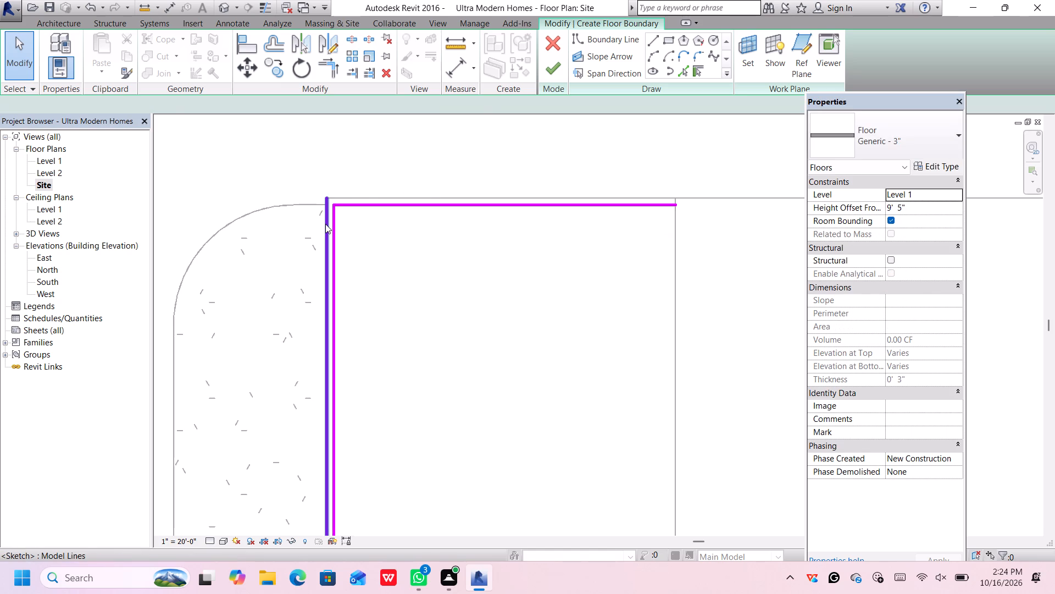
key(Delete)
scroll(331, 239, down, 8)
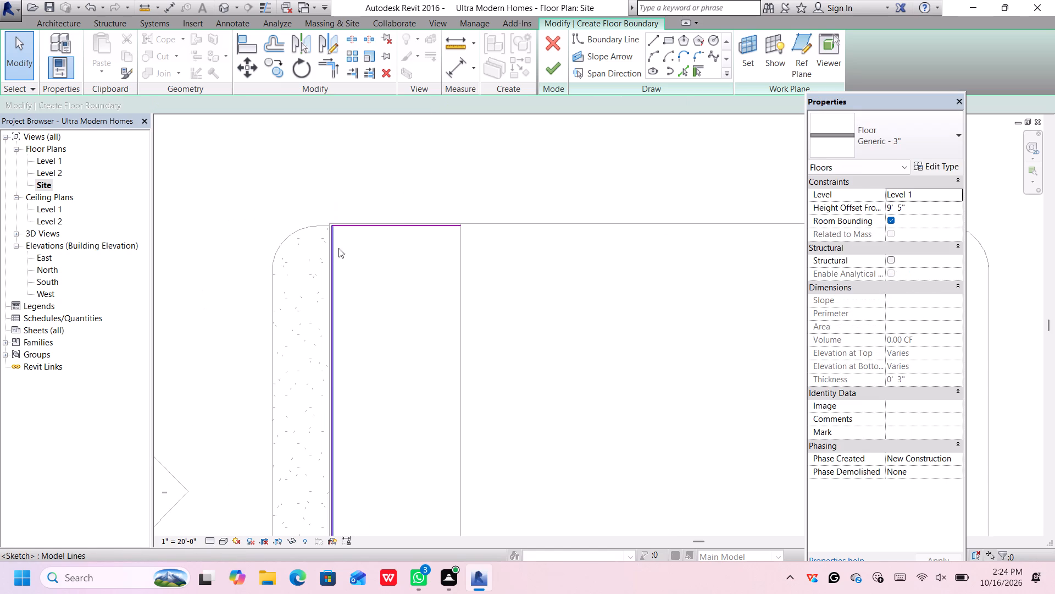
scroll(338, 248, down, 5)
scroll(343, 422, up, 5)
scroll(343, 422, down, 3)
scroll(342, 415, up, 6)
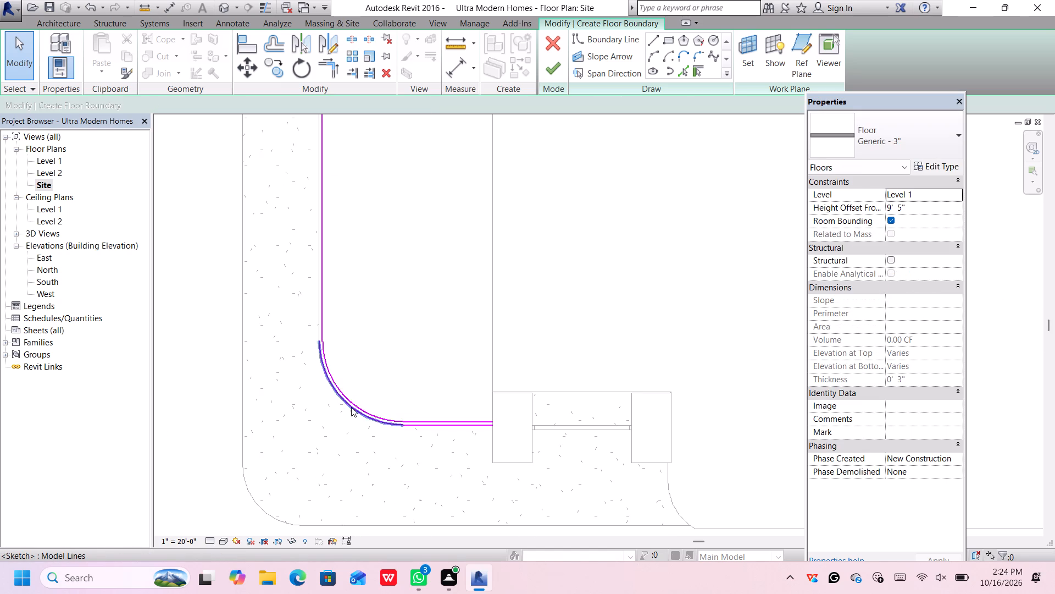
click(351, 407)
scroll(342, 420, up, 5)
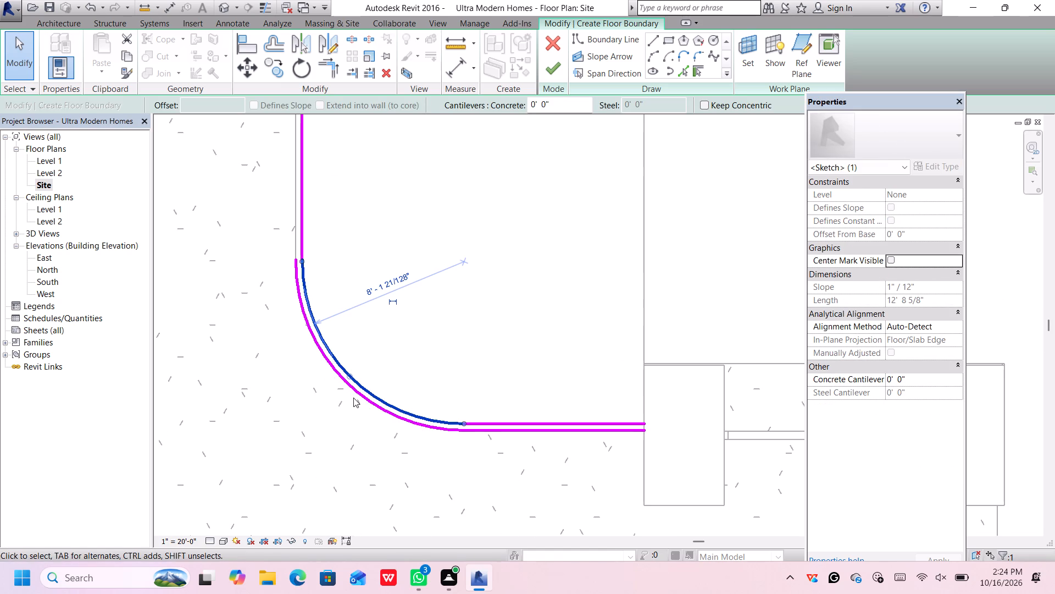
click(356, 393)
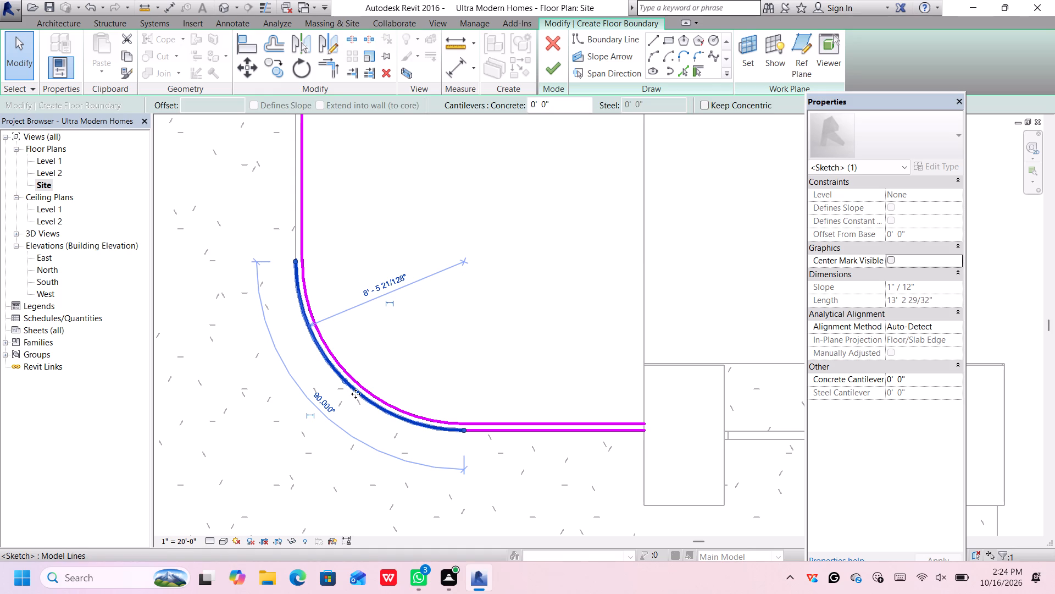
key(Delete)
click(482, 431)
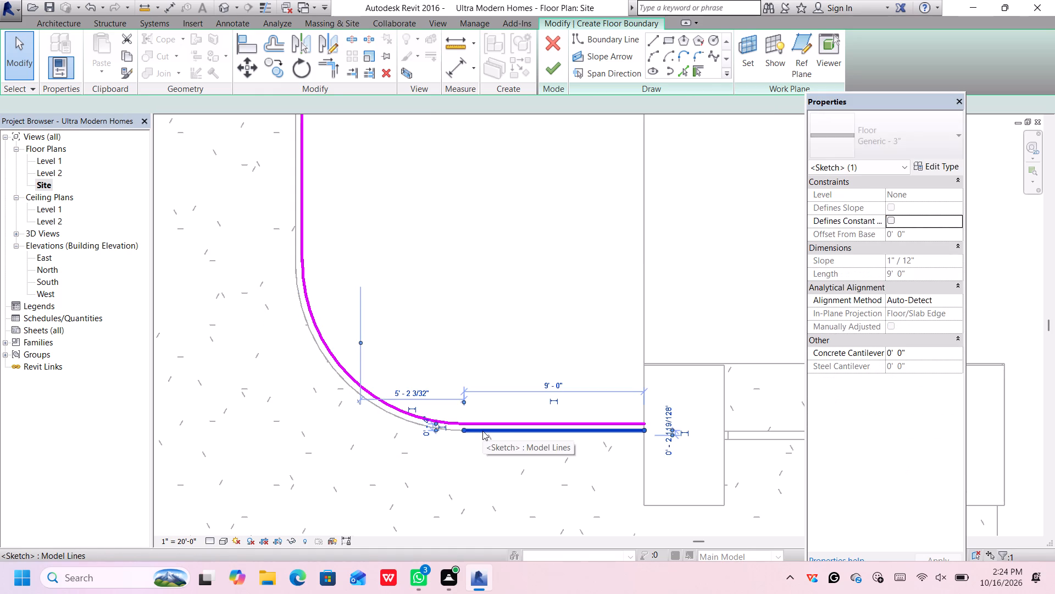
key(Delete)
Close the inner boundary with a straight line along the strip's east edge, from the north line's end to the south line's end.
scroll(482, 431, down, 8)
scroll(558, 436, up, 2)
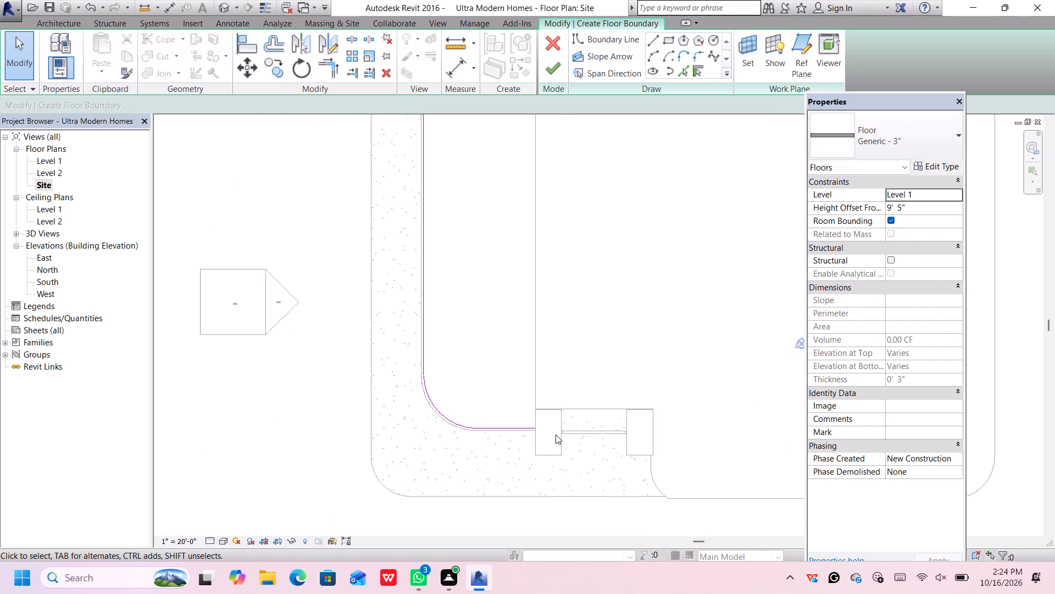
scroll(556, 435, up, 3)
scroll(530, 431, down, 8)
scroll(597, 388, up, 1)
middle_drag(604, 378, 602, 378)
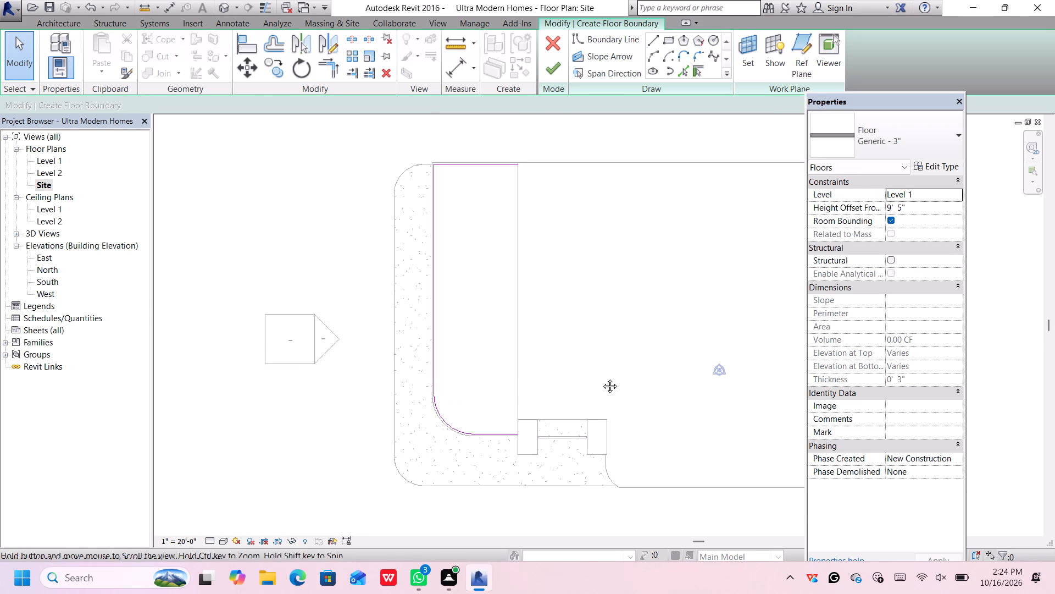
middle_drag(602, 378, 562, 367)
click(651, 41)
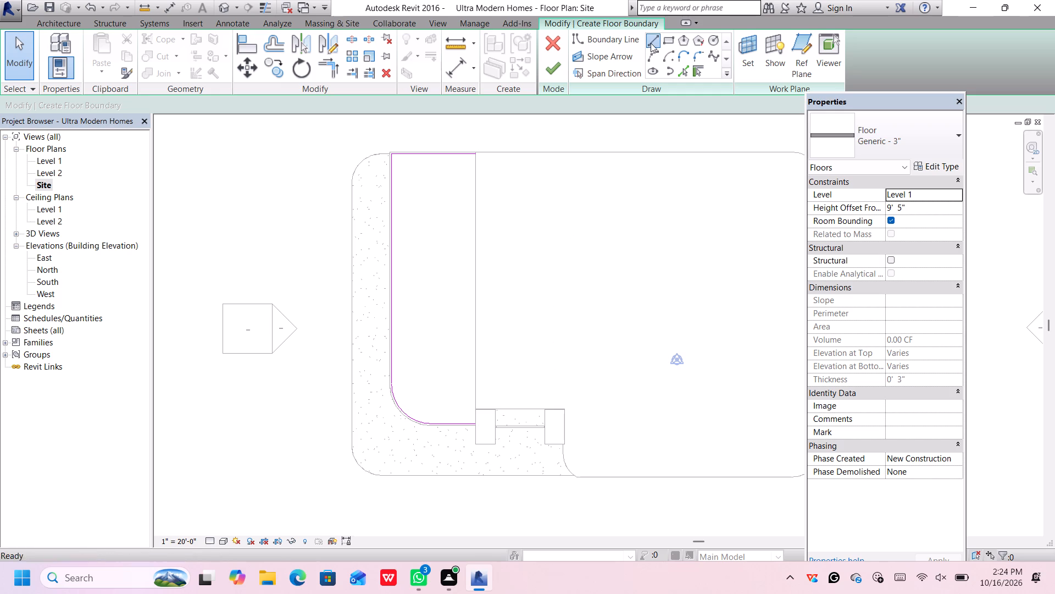
scroll(473, 195, up, 6)
scroll(477, 105, up, 1)
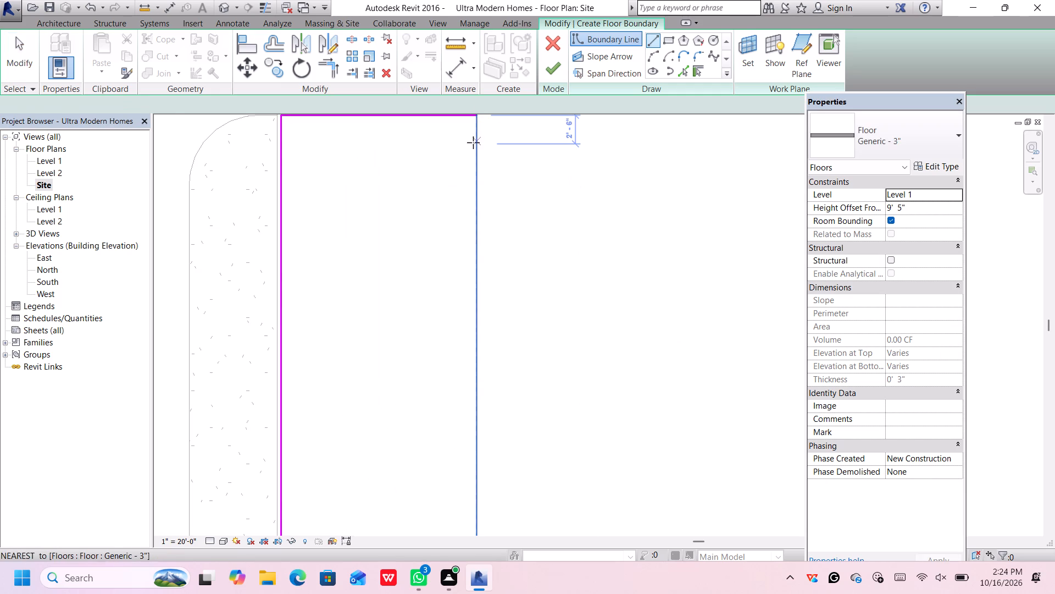
middle_drag(473, 144, 476, 185)
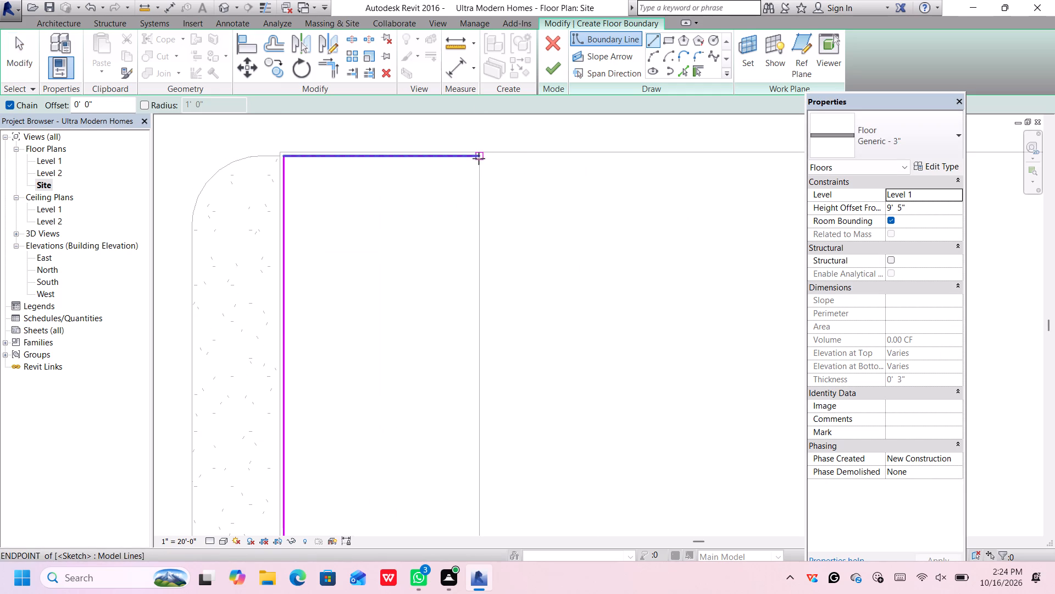
scroll(479, 155, up, 7)
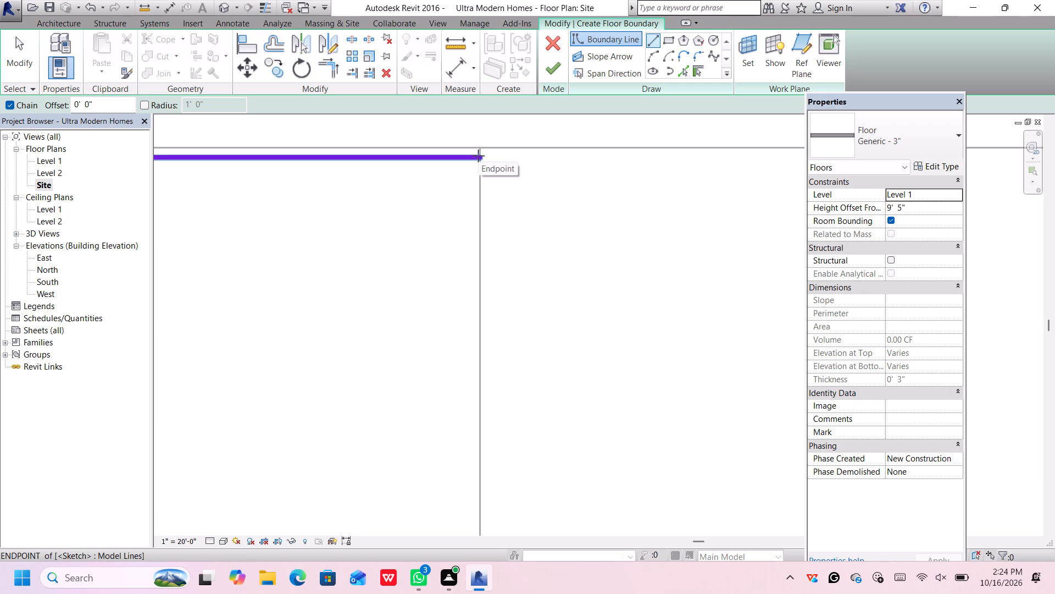
click(479, 157)
scroll(479, 232, down, 15)
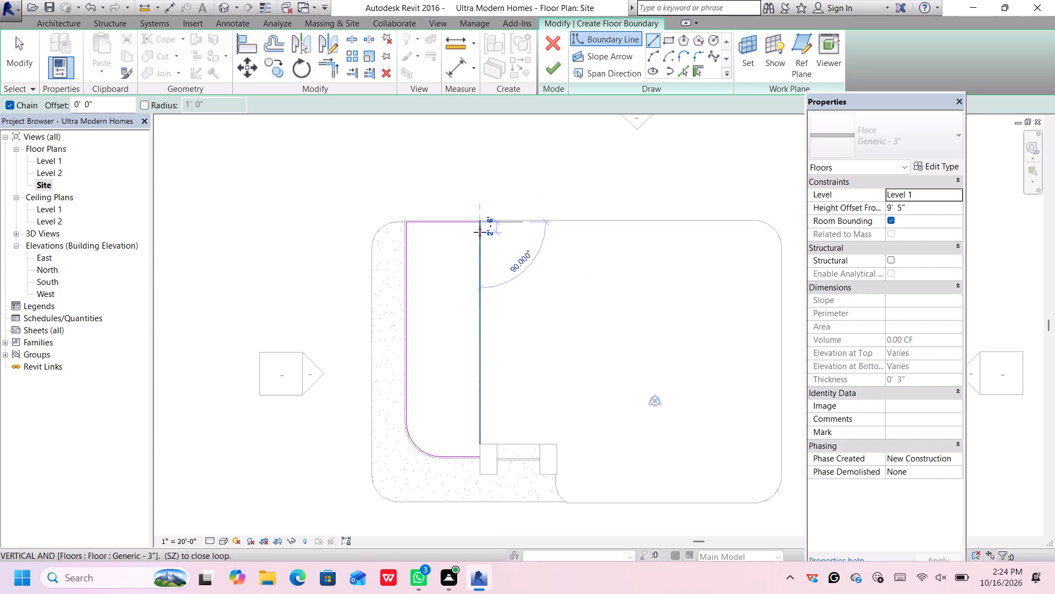
scroll(491, 455, up, 7)
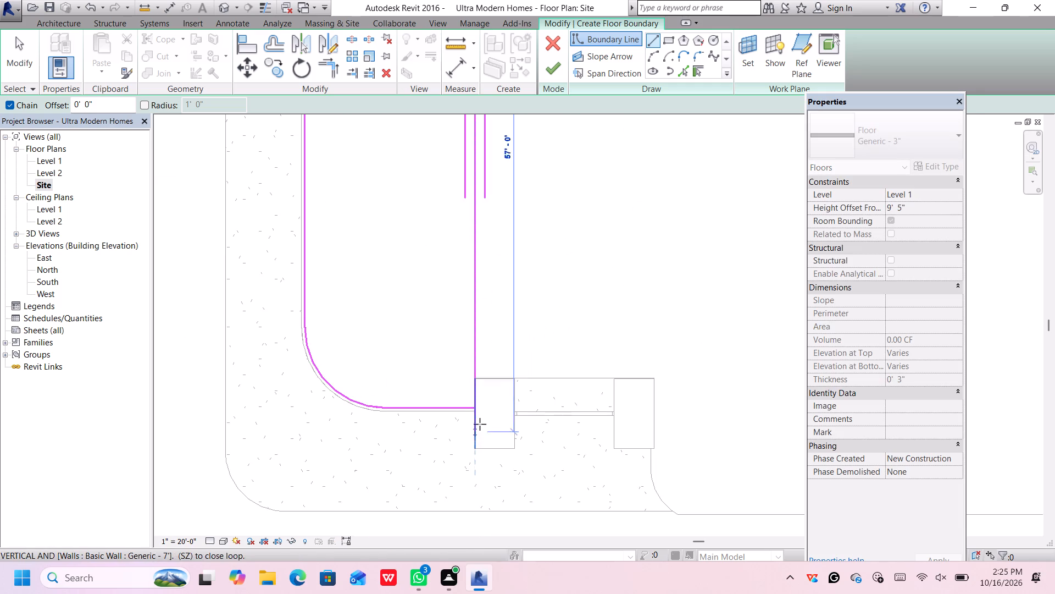
scroll(479, 419, up, 6)
click(469, 393)
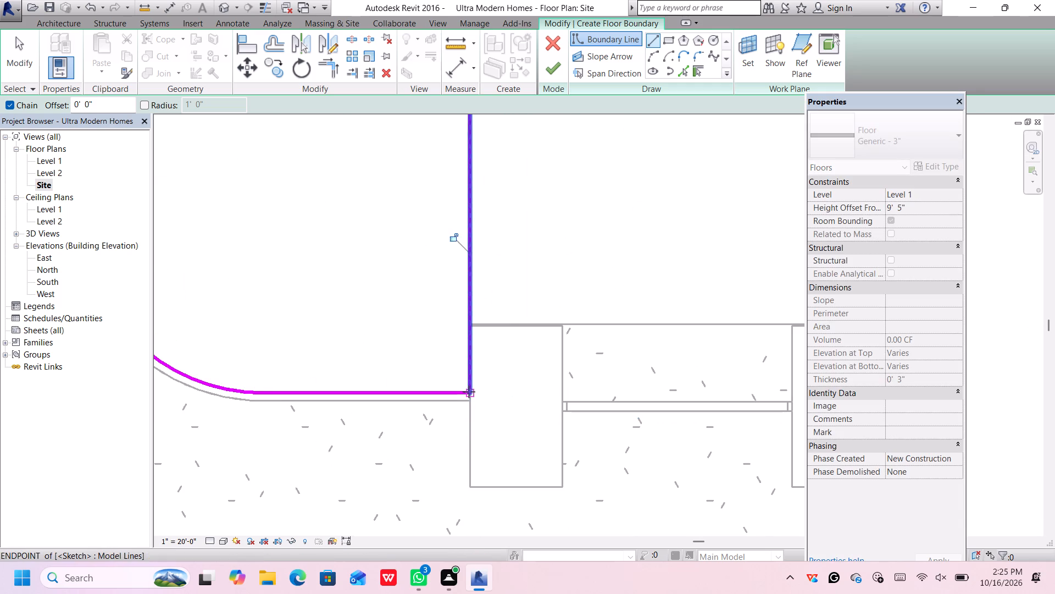
scroll(483, 392, down, 7)
scroll(632, 281, down, 5)
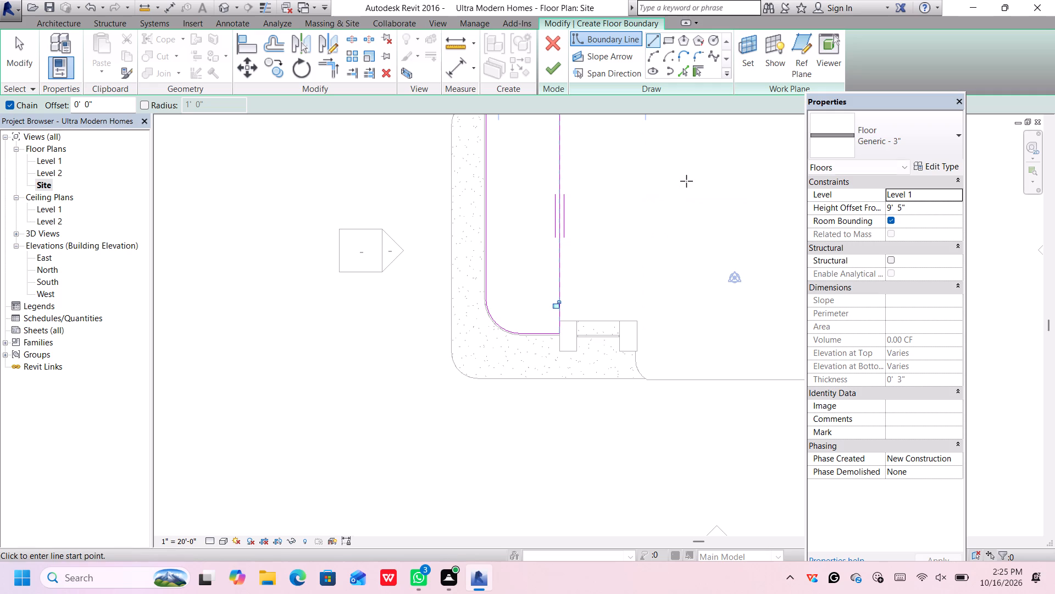
middle_drag(682, 187, 636, 256)
middle_drag(631, 262, 592, 309)
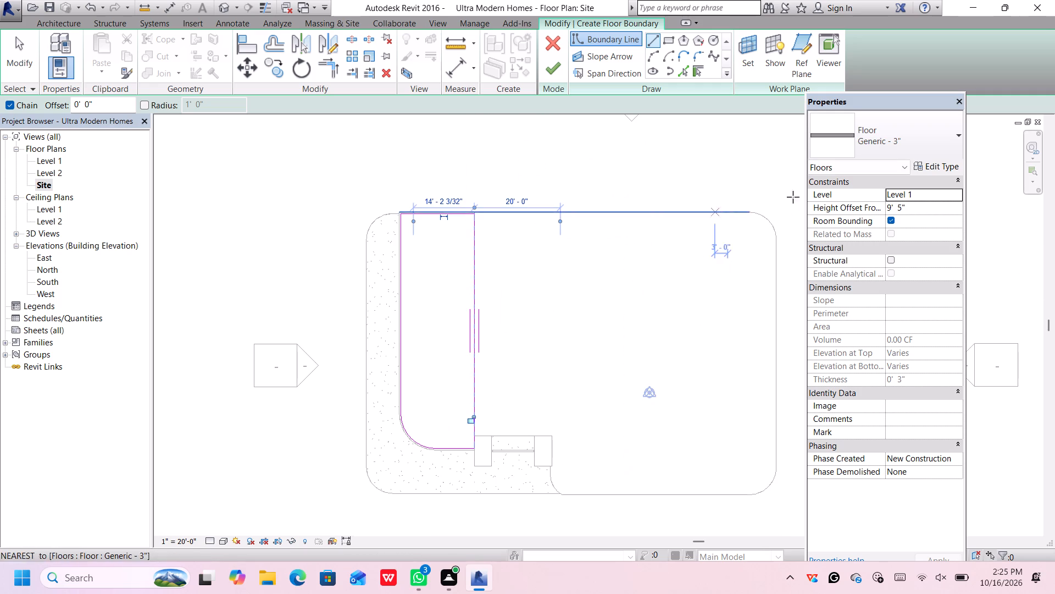
Assign the floor type Generic - 2'5" and Level 2 to the sketched floor, and finish the sketch.
click(920, 146)
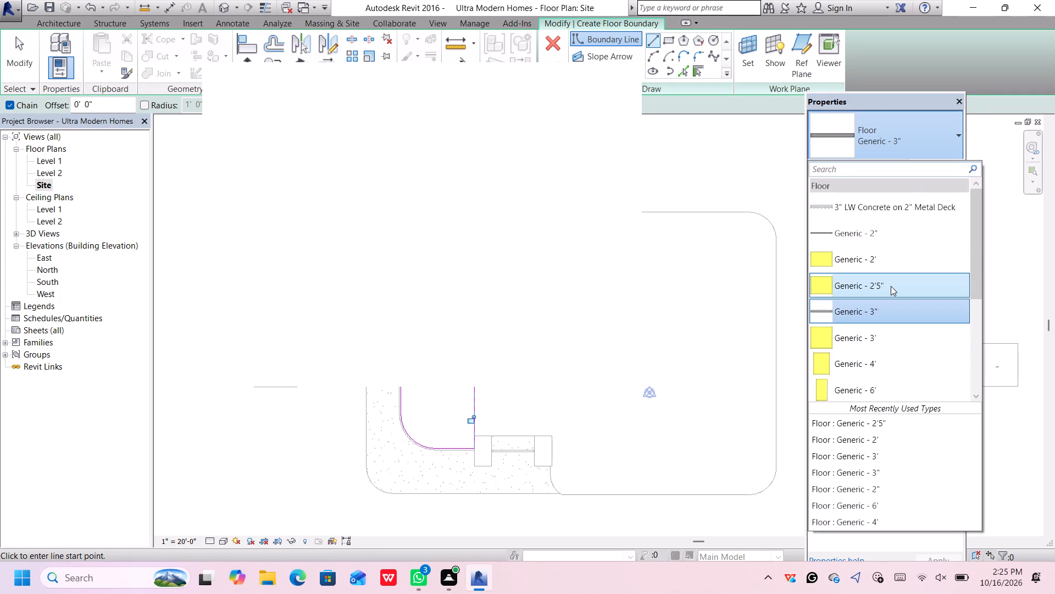
click(891, 286)
click(617, 81)
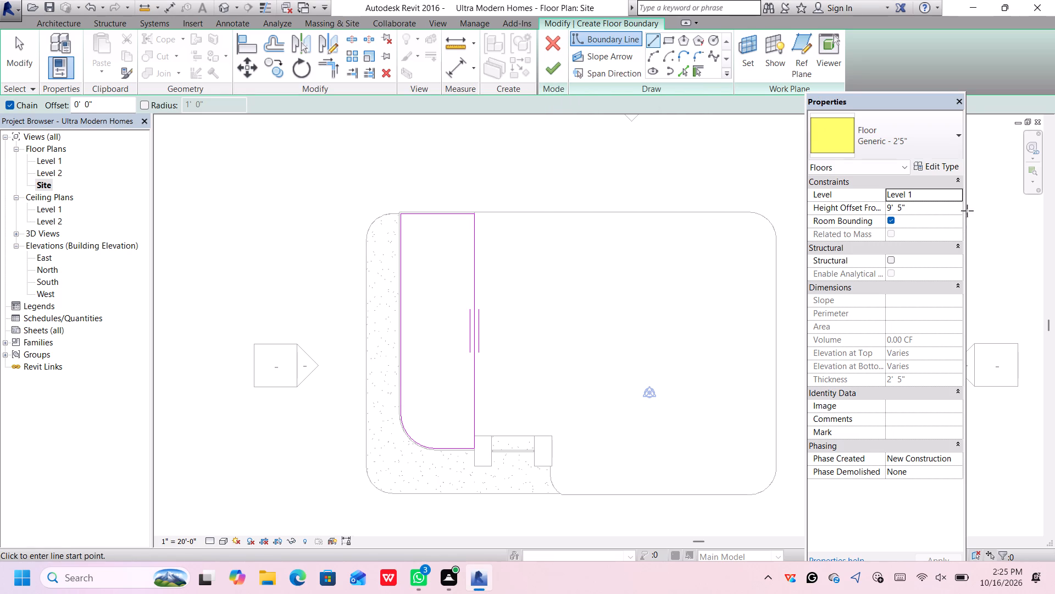
click(960, 196)
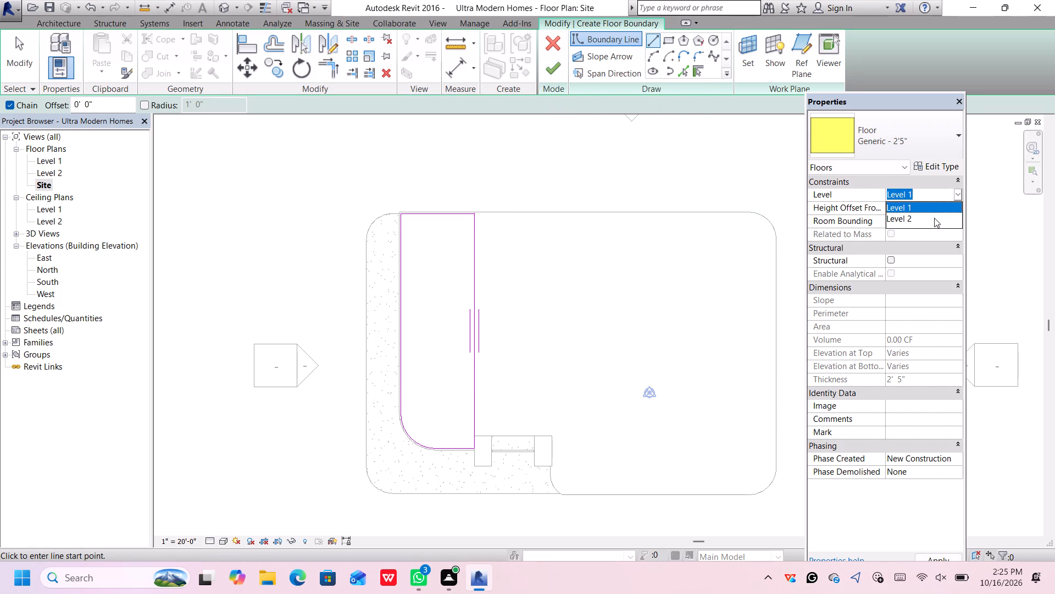
click(934, 218)
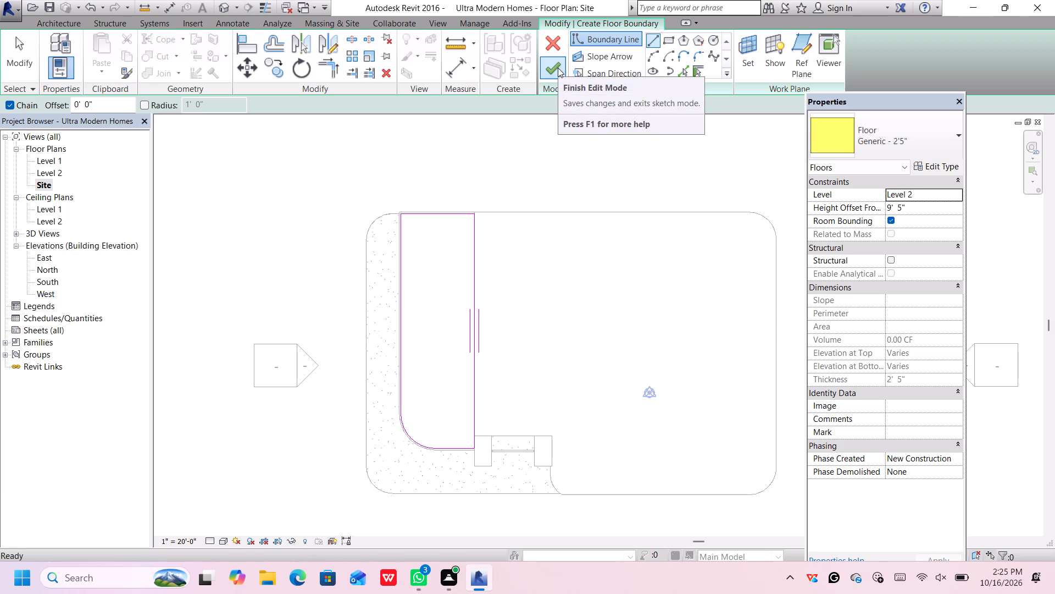
click(558, 68)
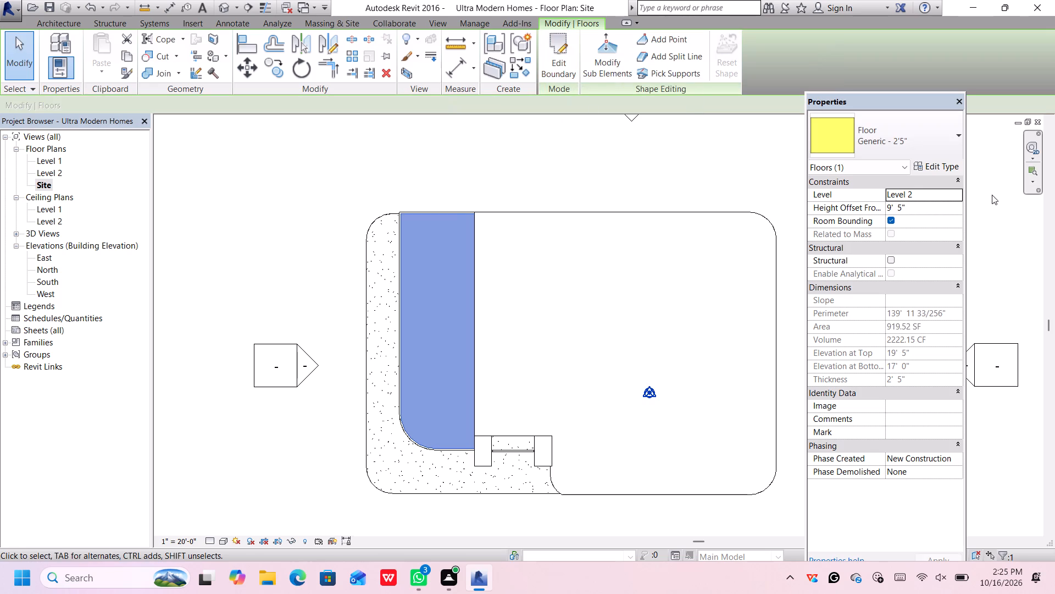
In the 3D view seen from the front, set the new western strip floor's height offset from level to 9' 9".
click(225, 4)
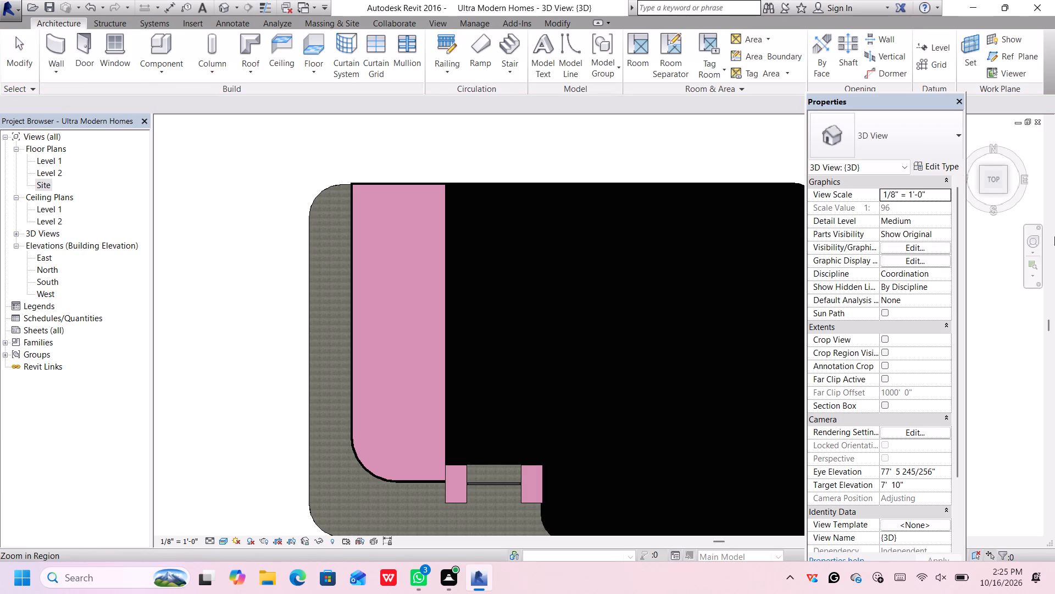
click(980, 191)
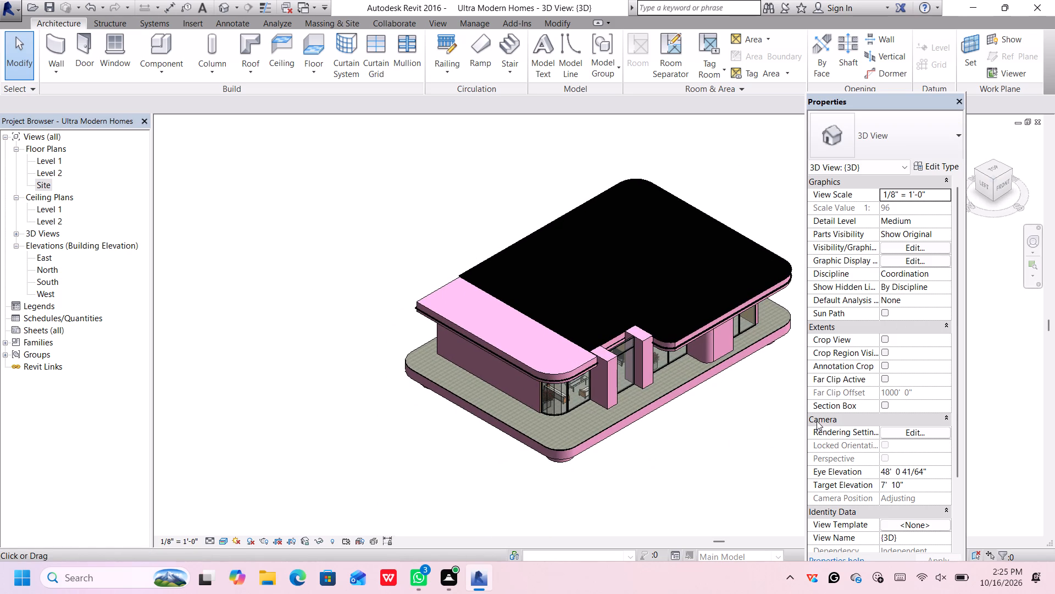
click(1001, 184)
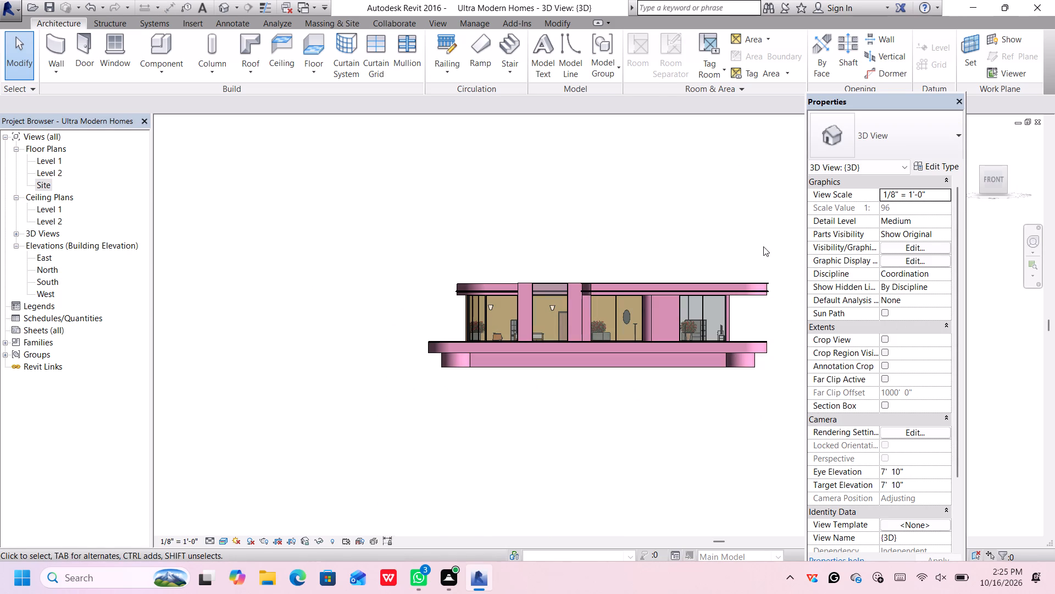
scroll(548, 291, up, 11)
click(508, 276)
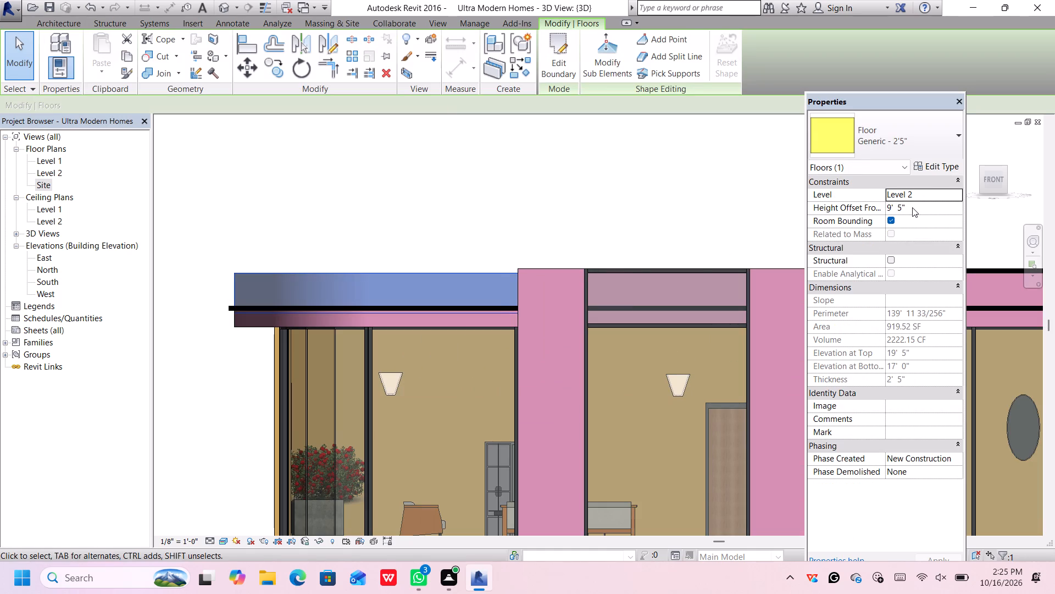
scroll(893, 205, up, 2)
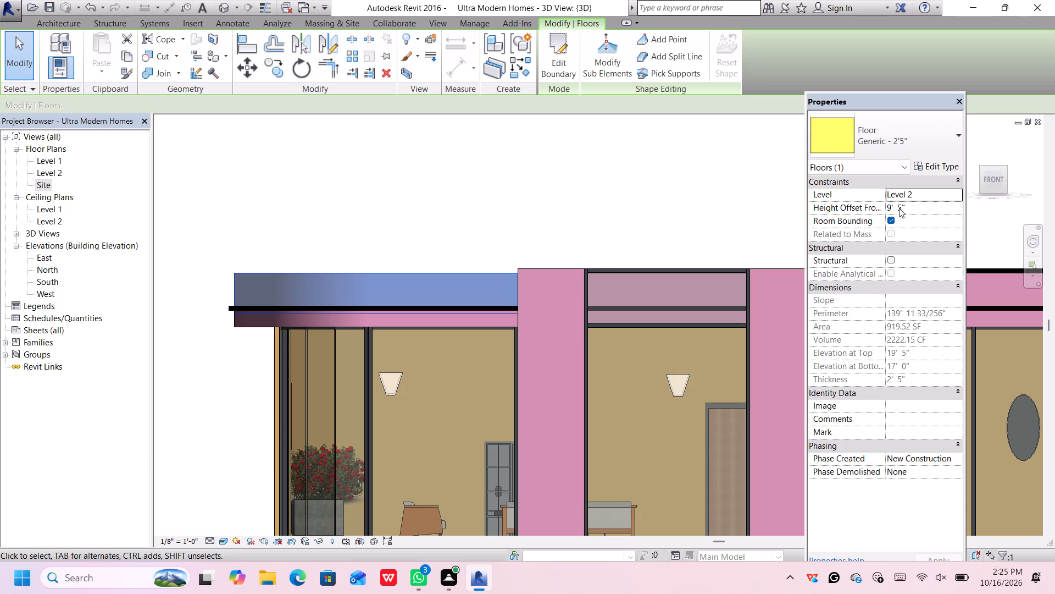
click(901, 207)
click(901, 207)
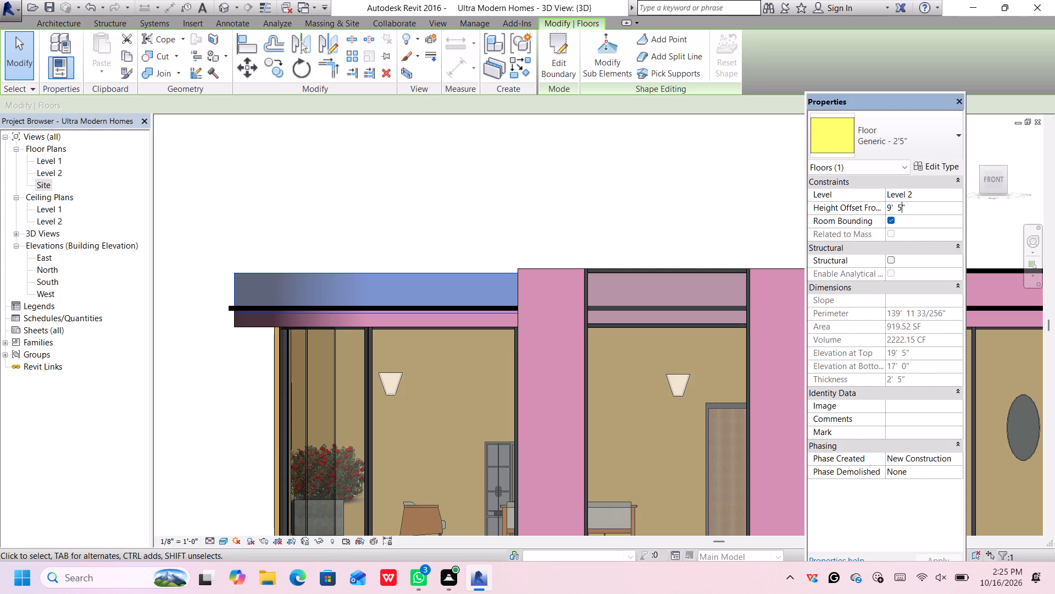
key(BackSpace)
key(9)
key(Return)
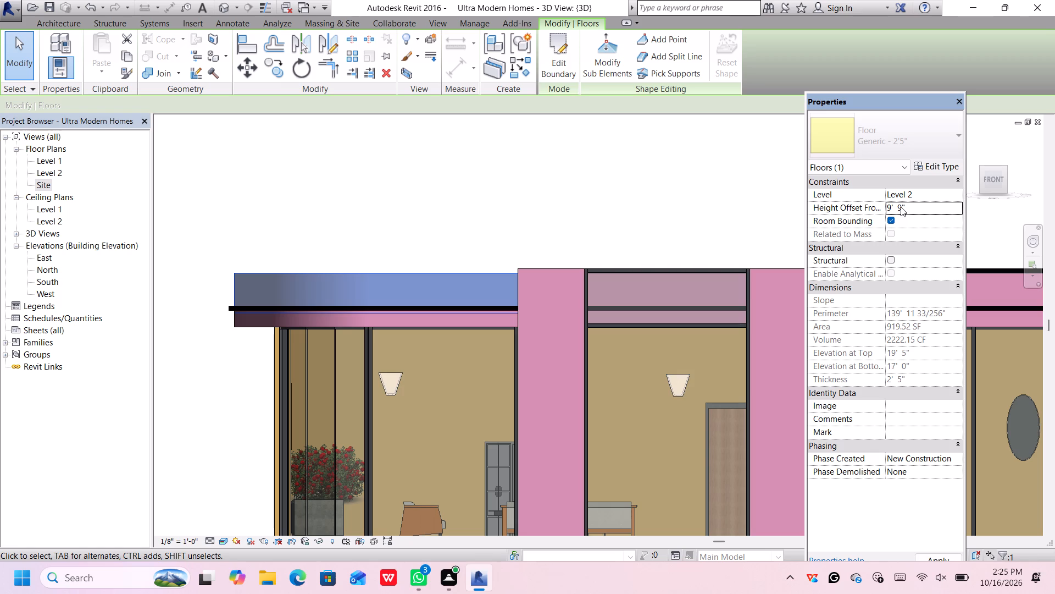
key(Return)
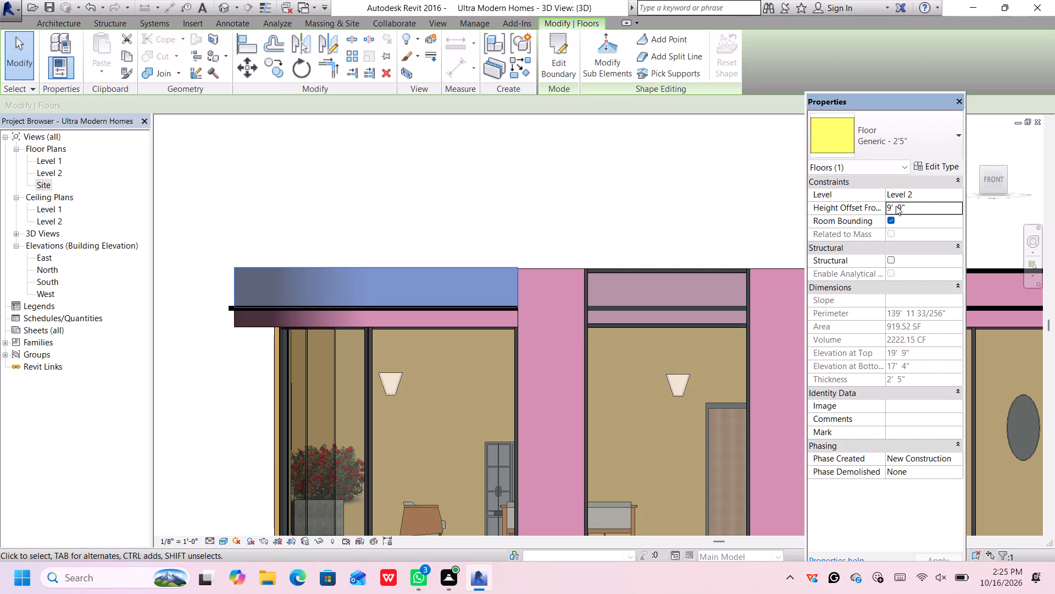
Change the Generic - 2'5" floor type's structure layer thickness to 2' 3" for the selected western strip floor.
scroll(510, 294, up, 4)
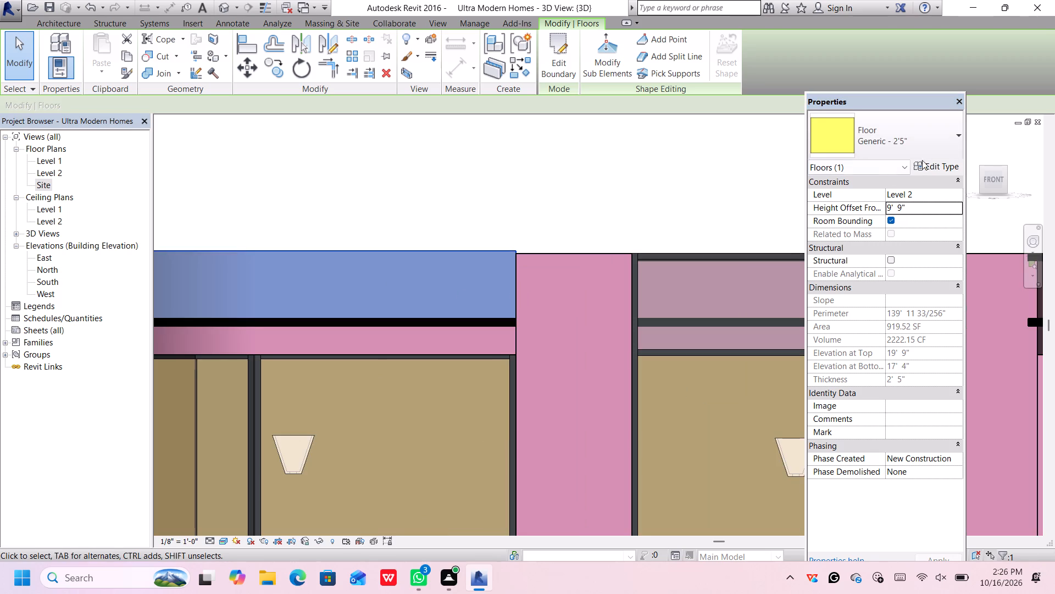
scroll(932, 142, down, 1)
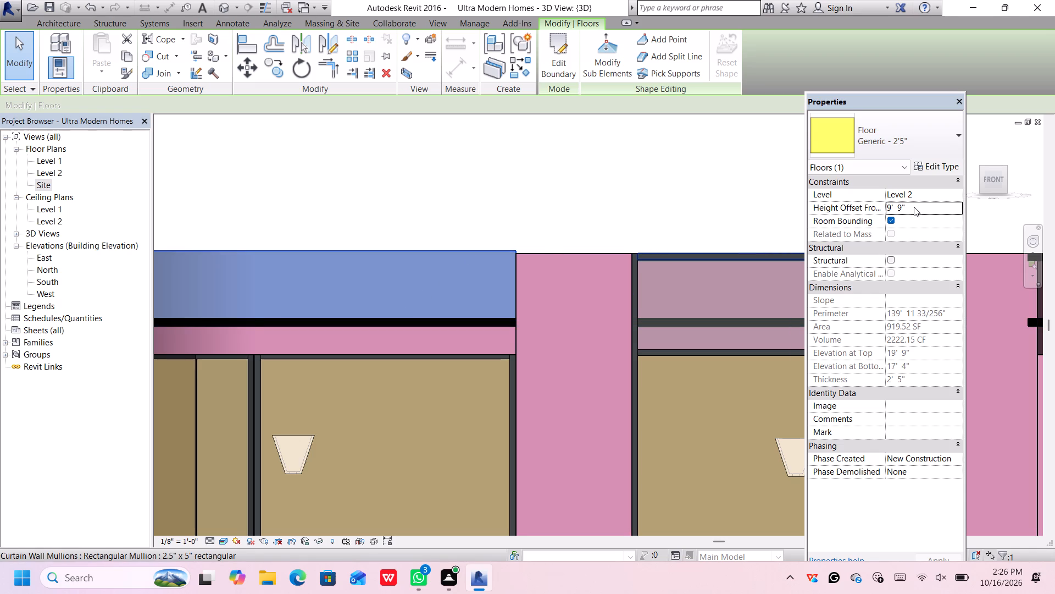
click(909, 148)
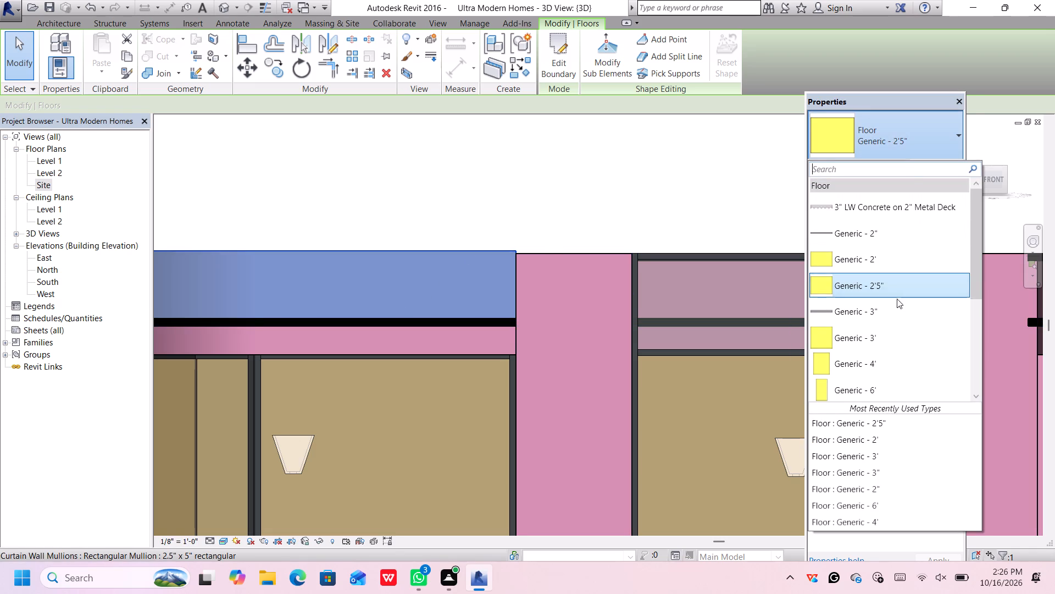
scroll(899, 290, down, 1)
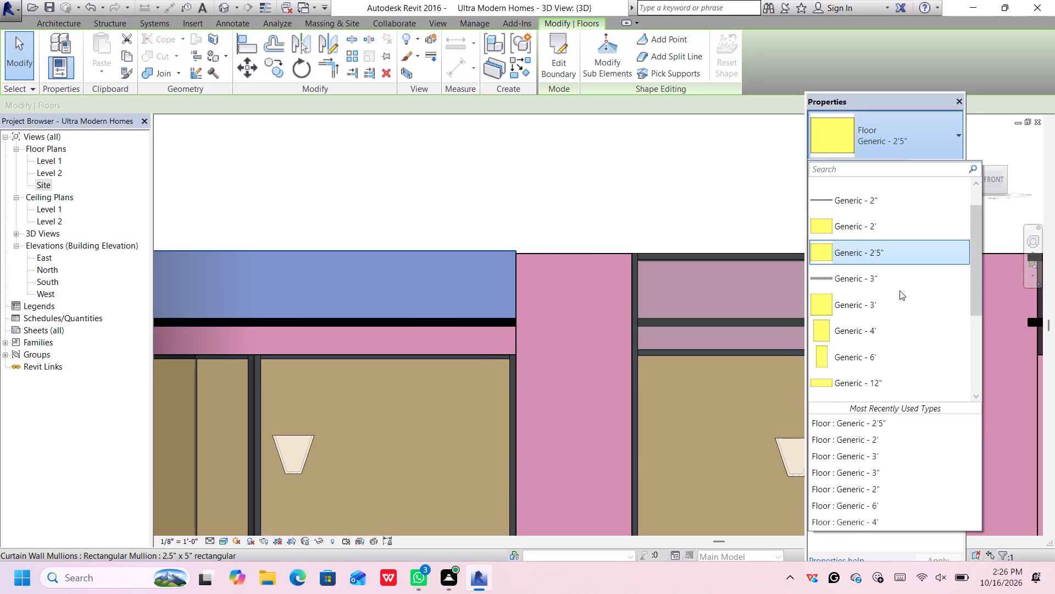
scroll(899, 290, down, 2)
scroll(899, 290, up, 7)
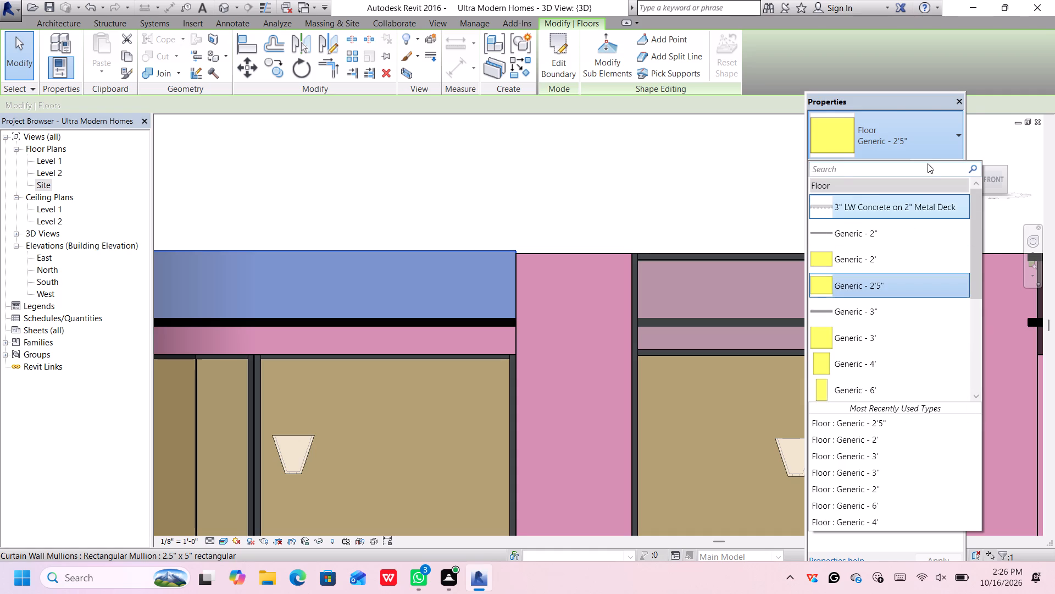
click(932, 133)
click(933, 165)
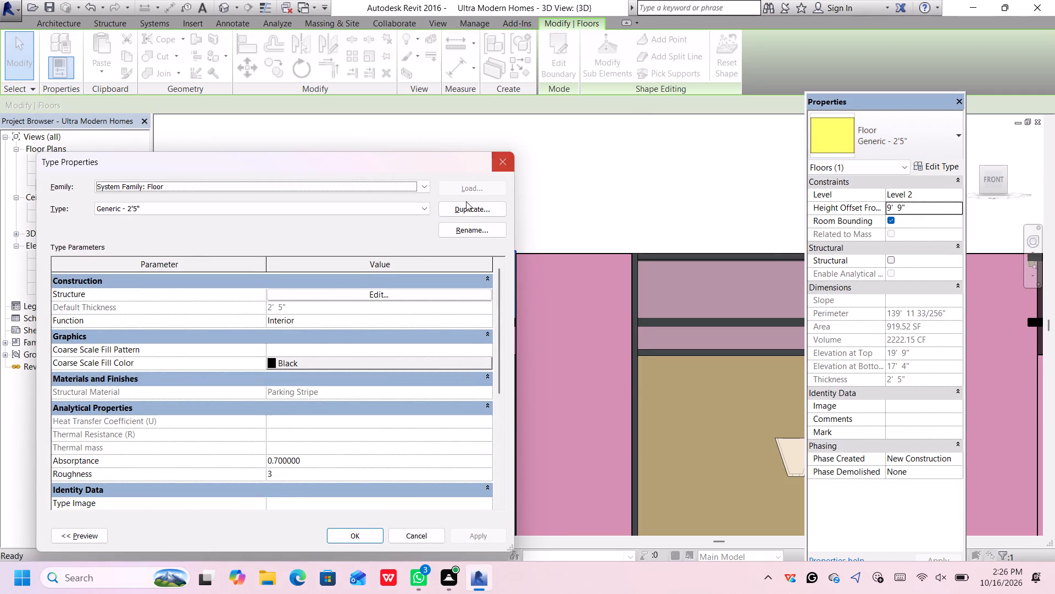
click(621, 79)
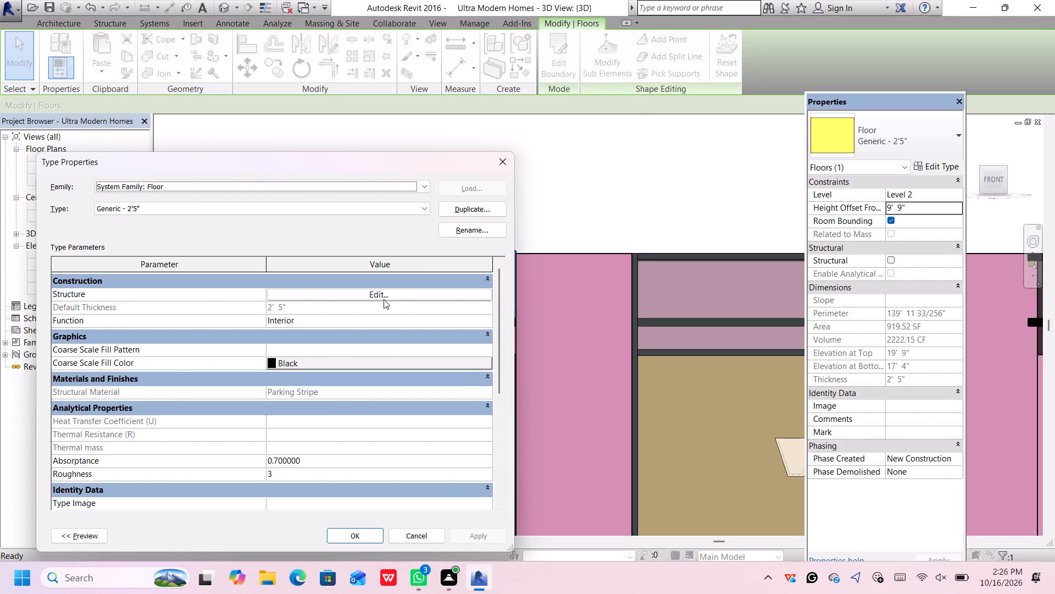
click(384, 299)
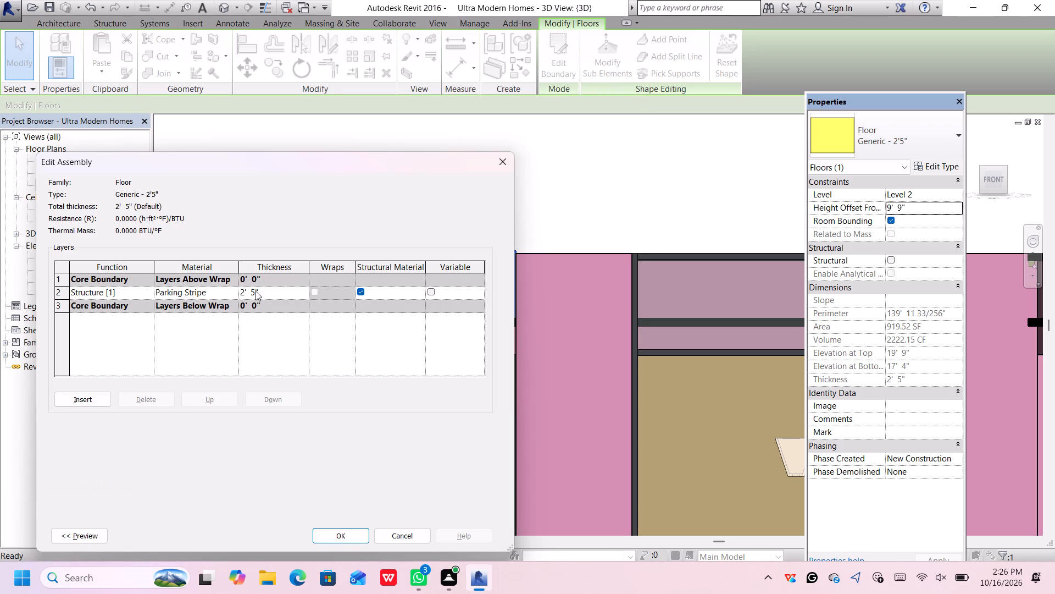
click(256, 291)
key(BackSpace)
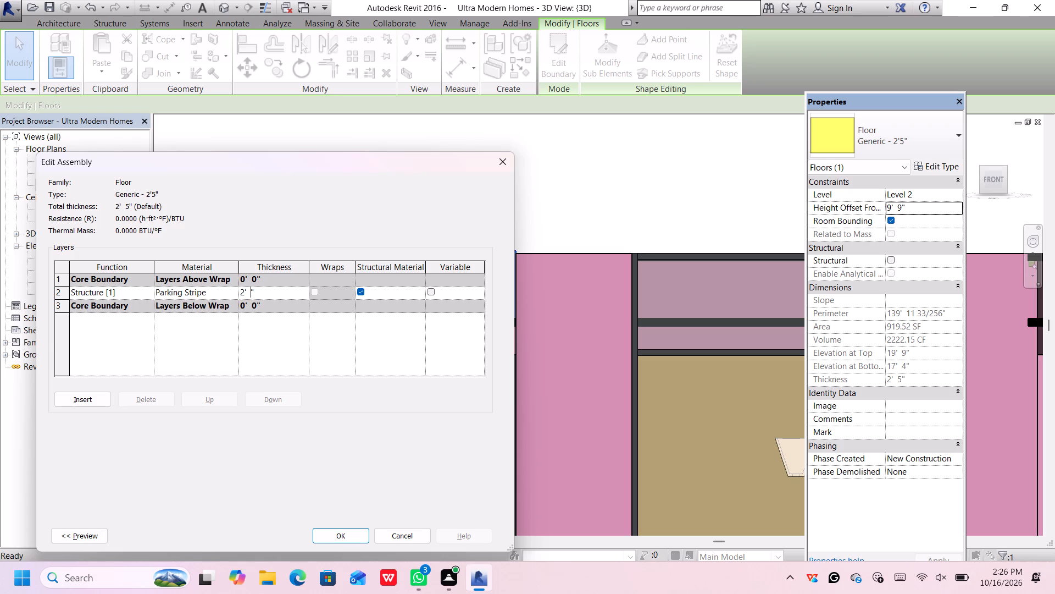
key(3)
click(347, 531)
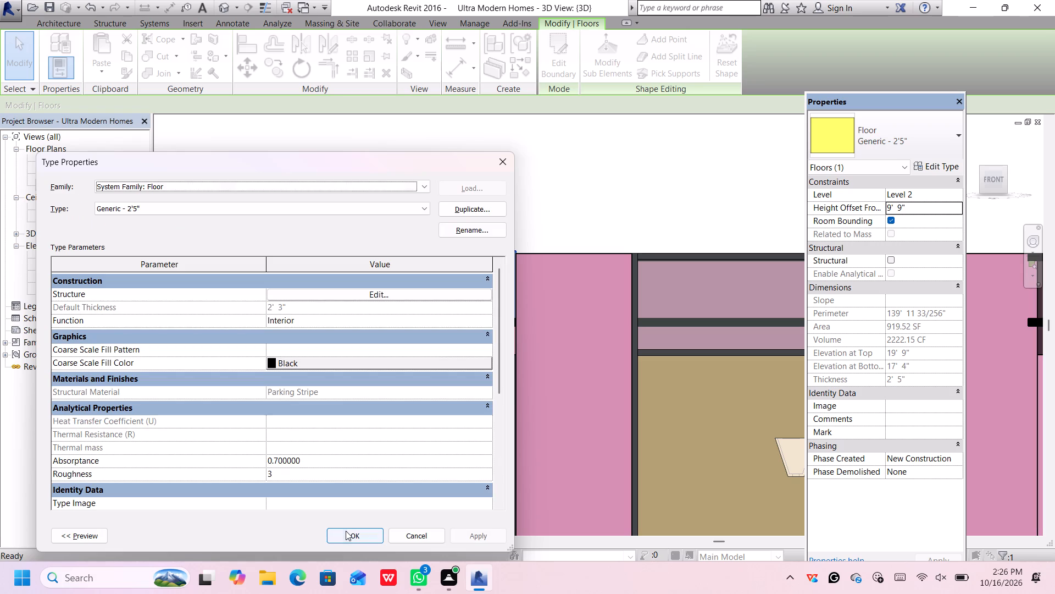
click(346, 531)
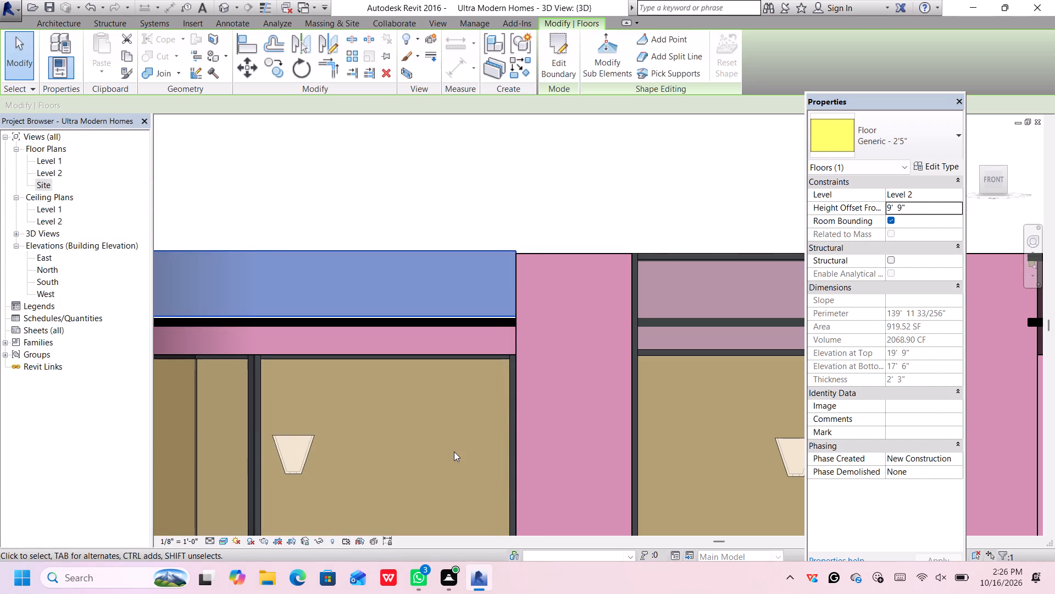
Set the western strip floor's height offset from level to 9' 8" and deselect it.
click(902, 204)
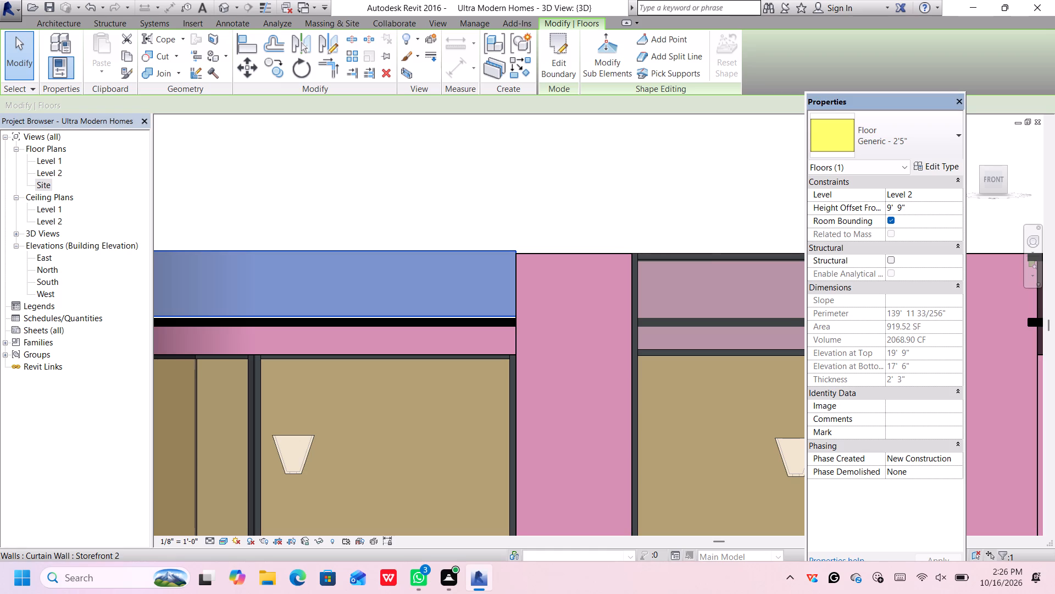
key(BackSpace)
key(8)
key(Return)
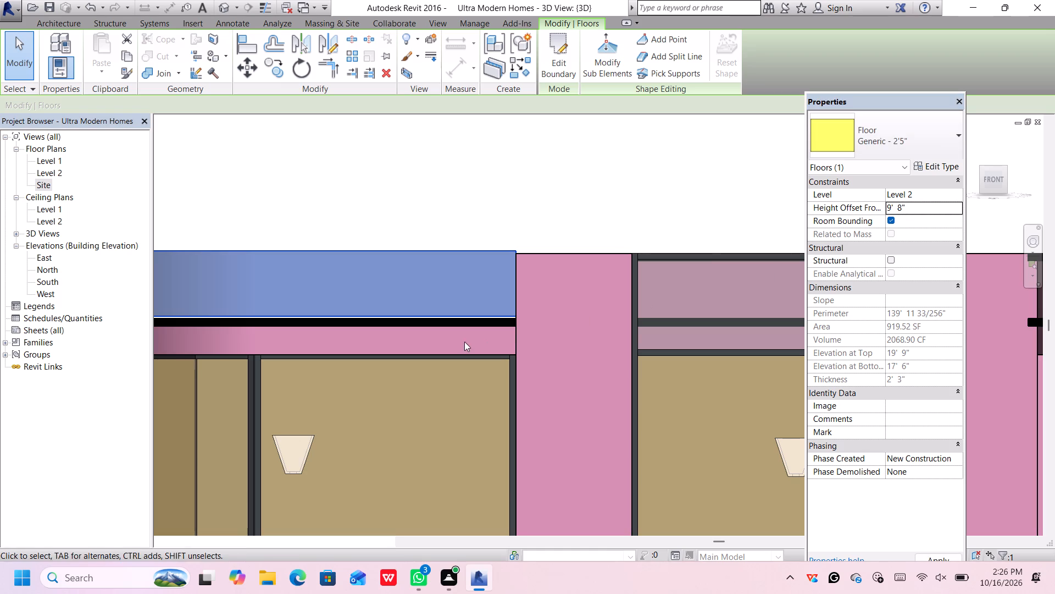
click(544, 233)
scroll(558, 232, down, 7)
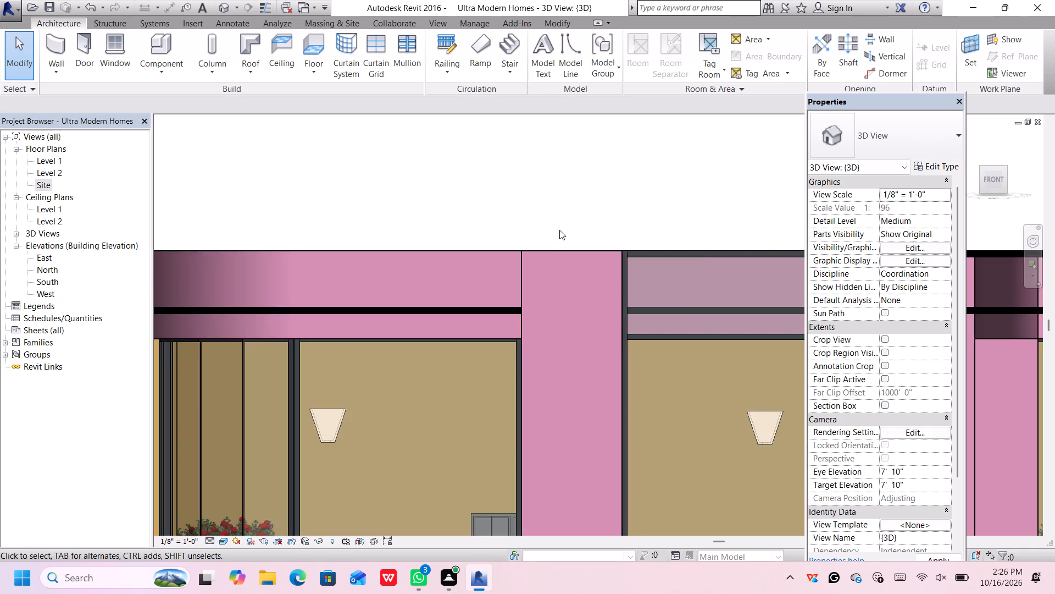
scroll(559, 230, down, 6)
scroll(694, 280, up, 4)
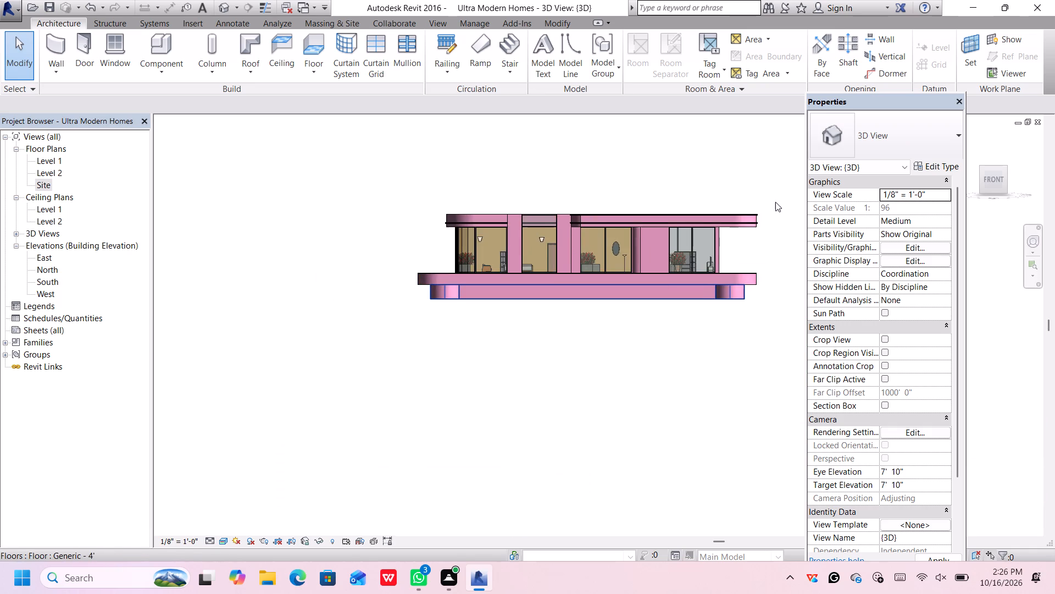
middle_drag(775, 195, 756, 276)
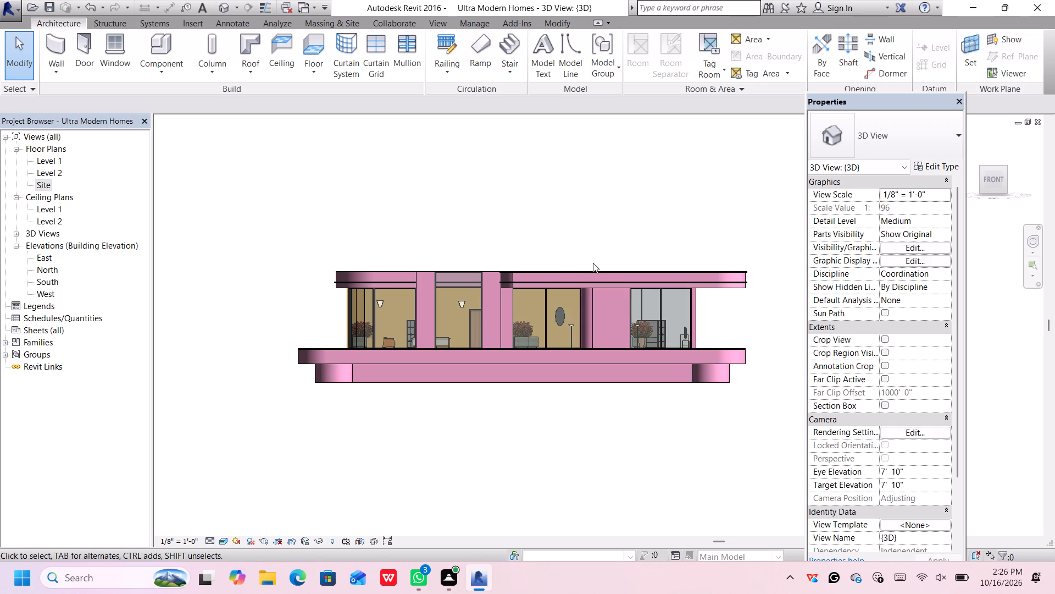
In the South elevation, draw a level at about 19' 8" from the roof's top east corner to align with the existing level heads.
double_click(37, 278)
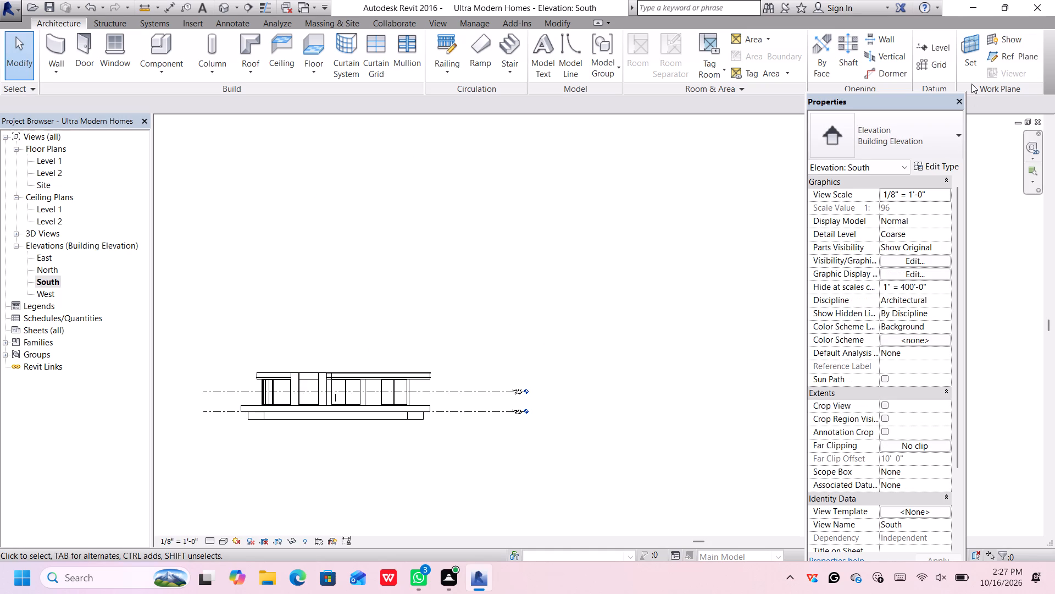
click(877, 38)
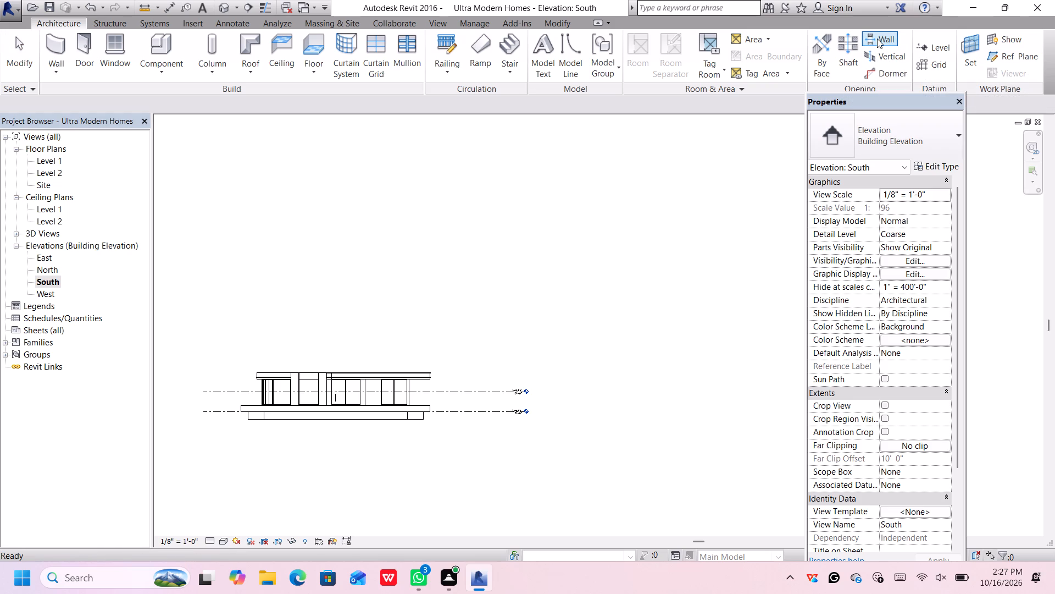
click(941, 45)
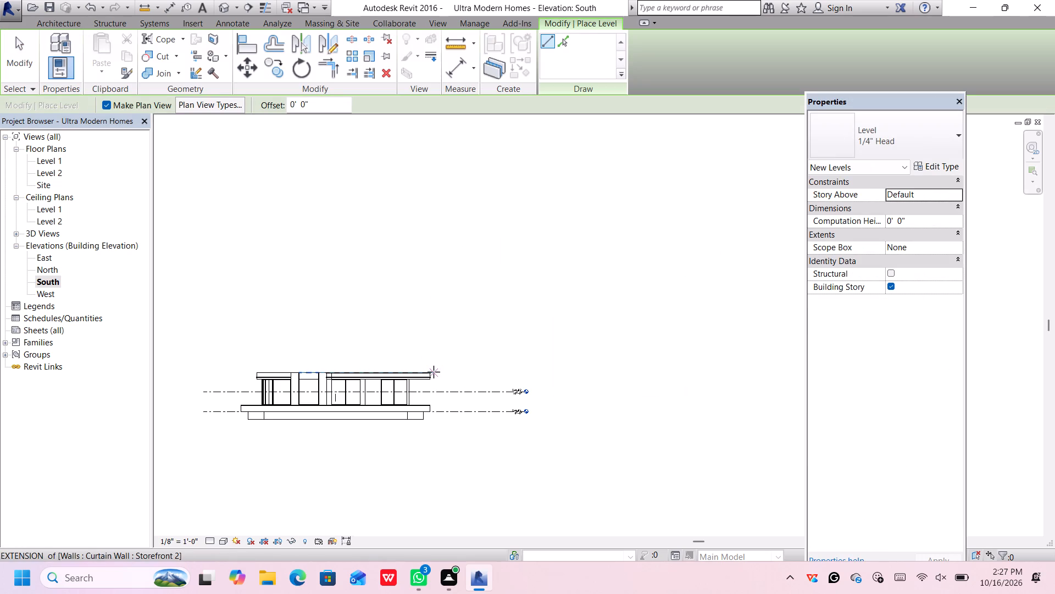
scroll(434, 372, up, 5)
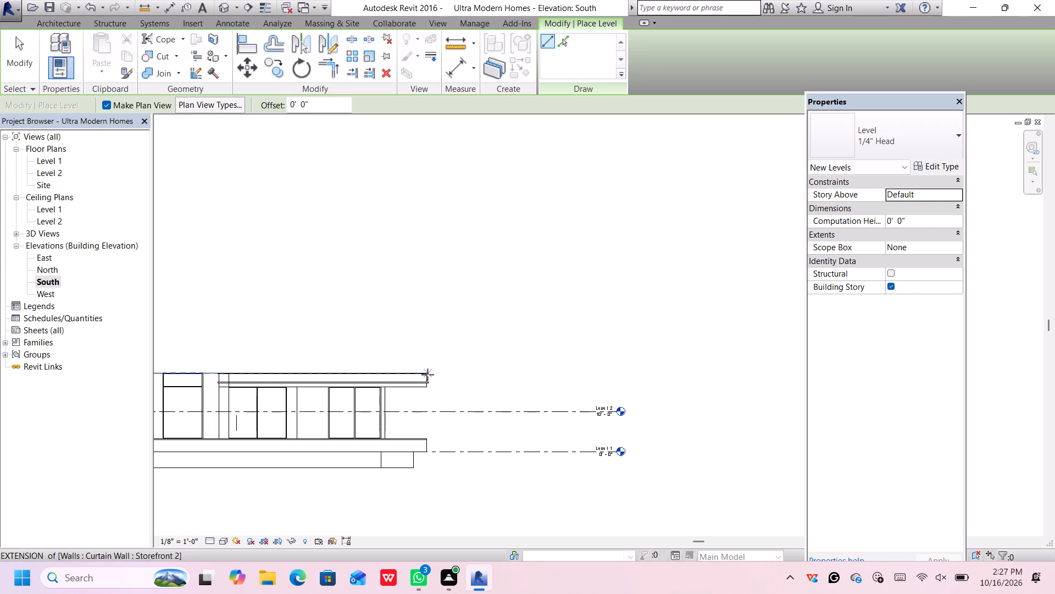
scroll(427, 375, up, 7)
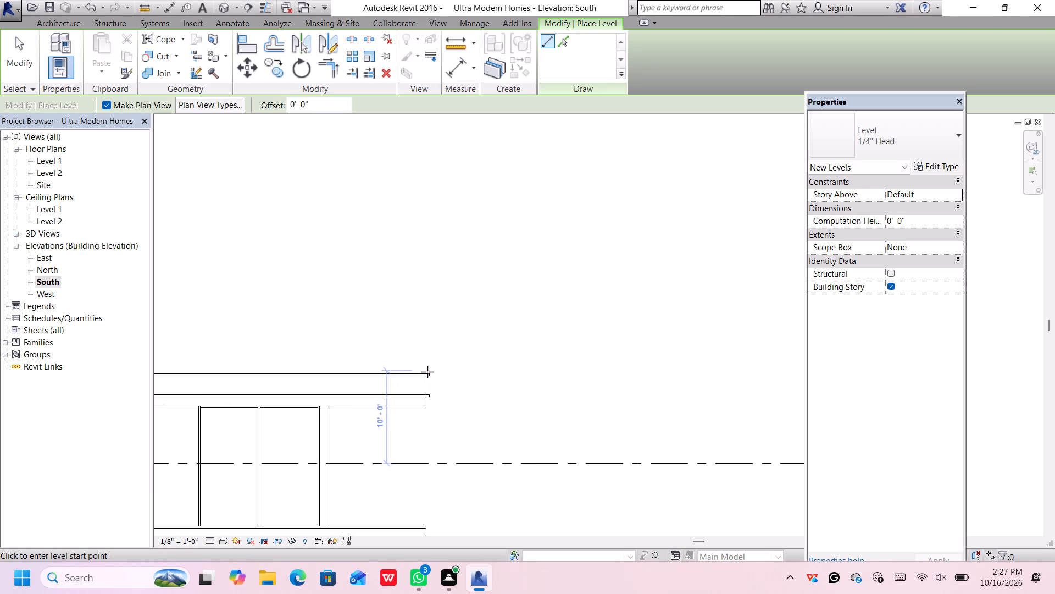
scroll(427, 373, up, 6)
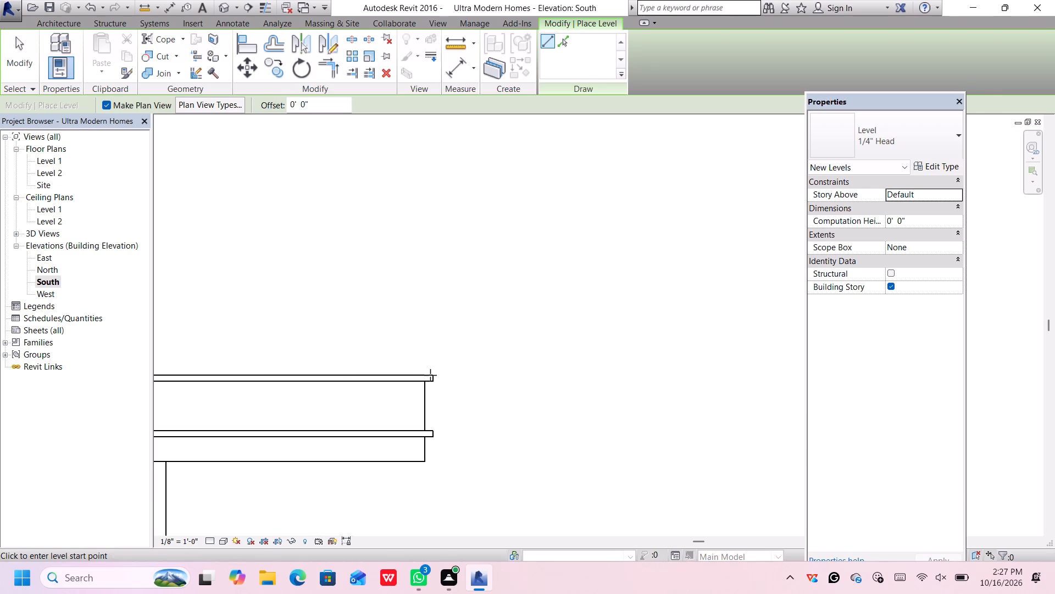
scroll(432, 375, down, 5)
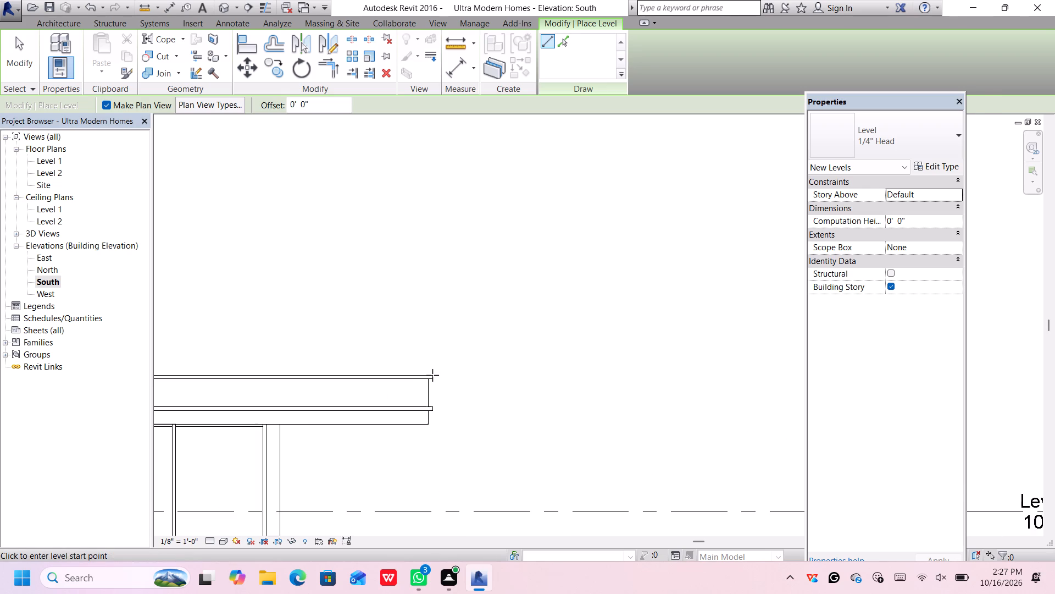
scroll(432, 375, down, 2)
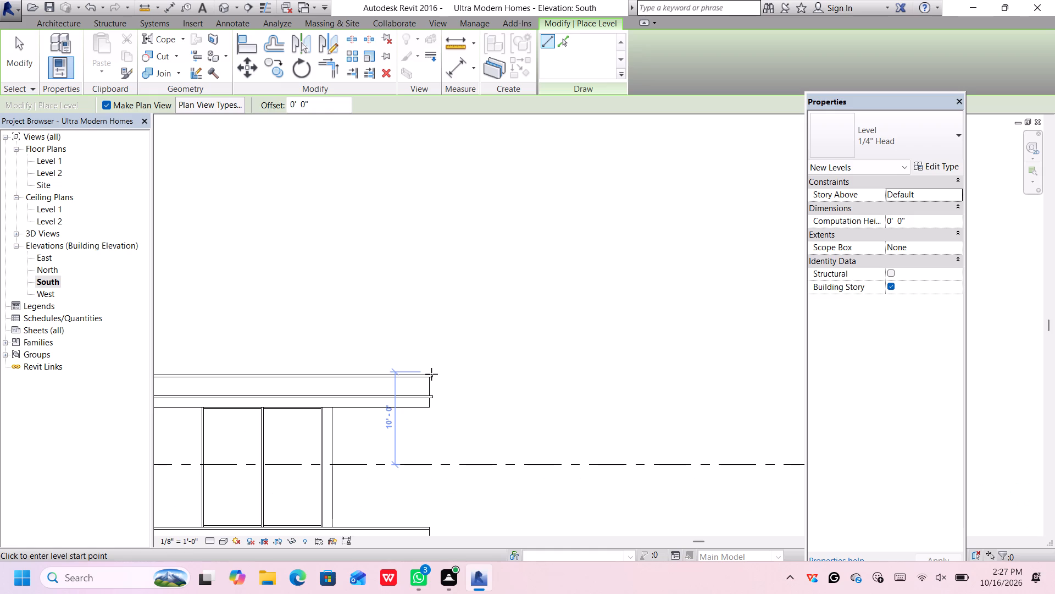
scroll(429, 375, up, 1)
scroll(429, 375, down, 1)
scroll(429, 375, up, 2)
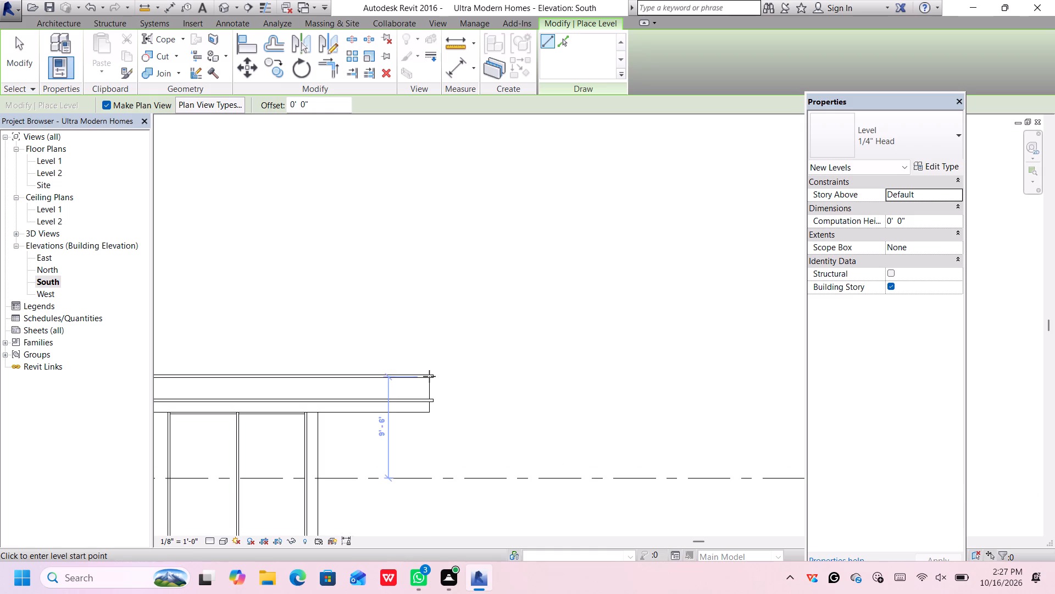
scroll(429, 376, up, 1)
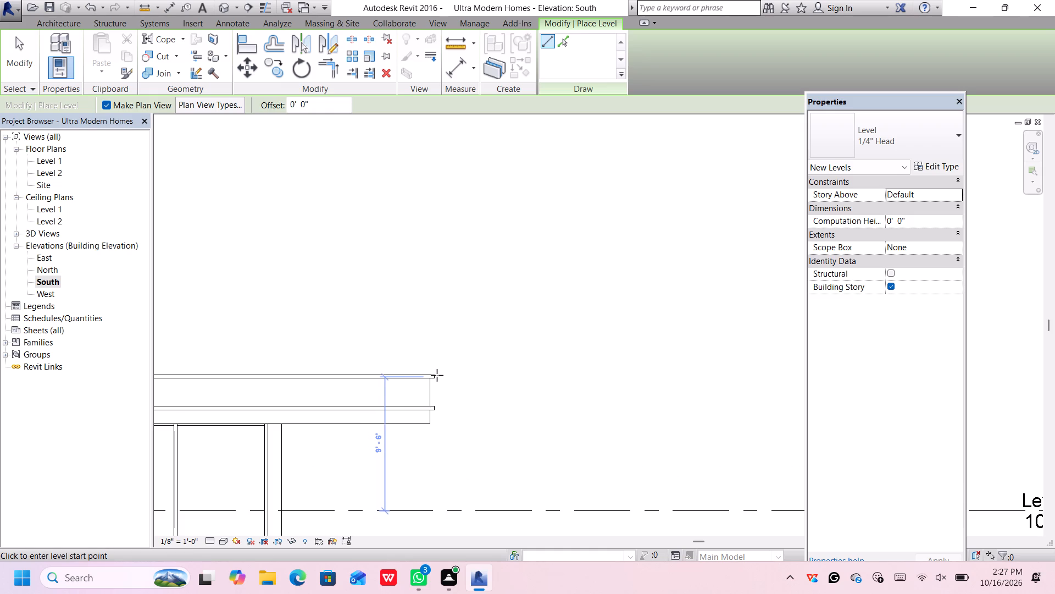
scroll(436, 375, up, 6)
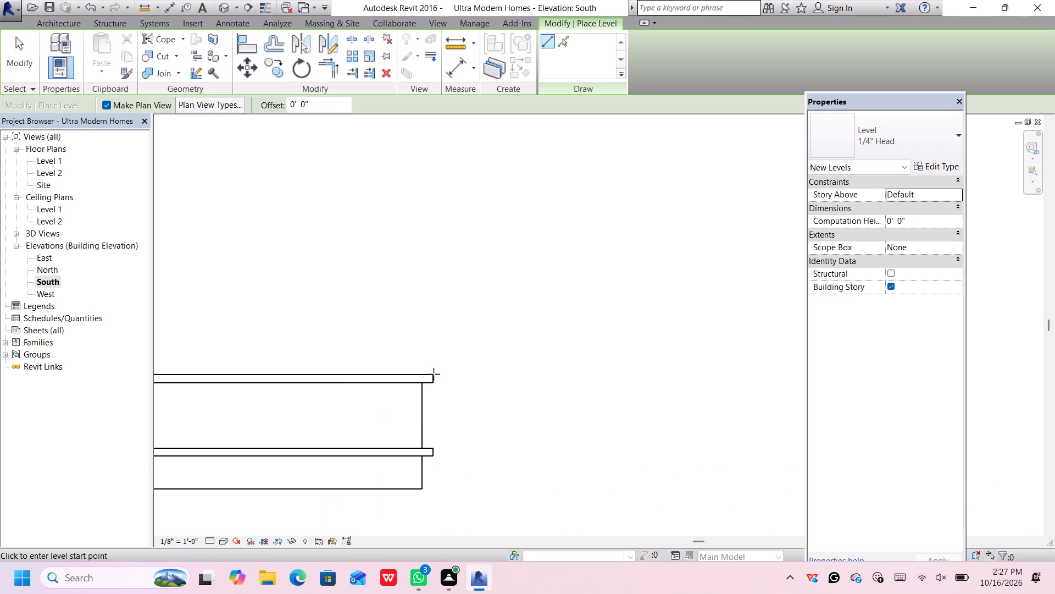
click(433, 374)
scroll(591, 383, down, 5)
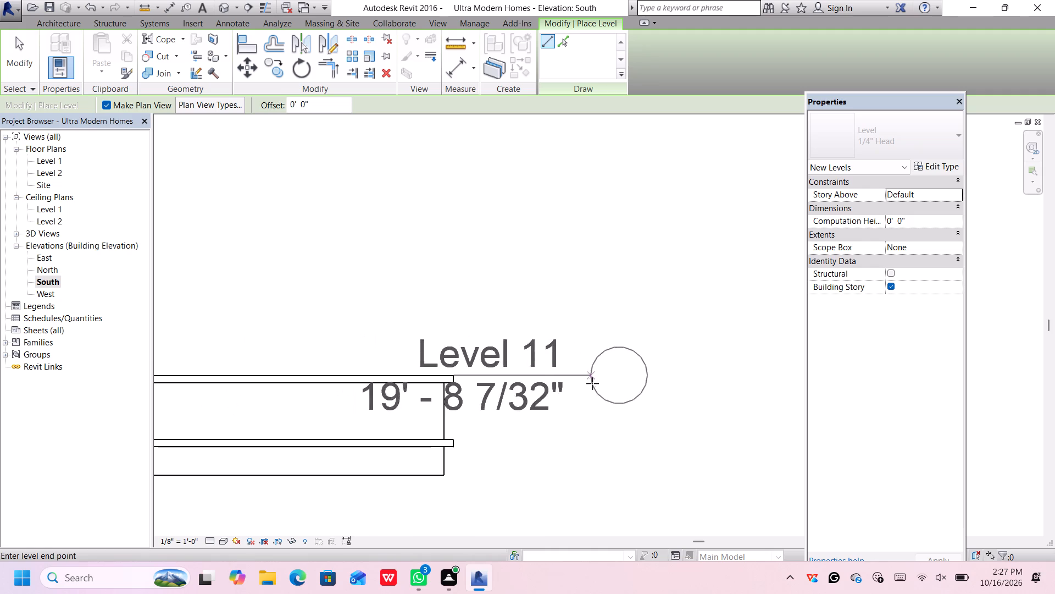
scroll(592, 383, down, 9)
scroll(638, 384, down, 3)
scroll(727, 403, up, 4)
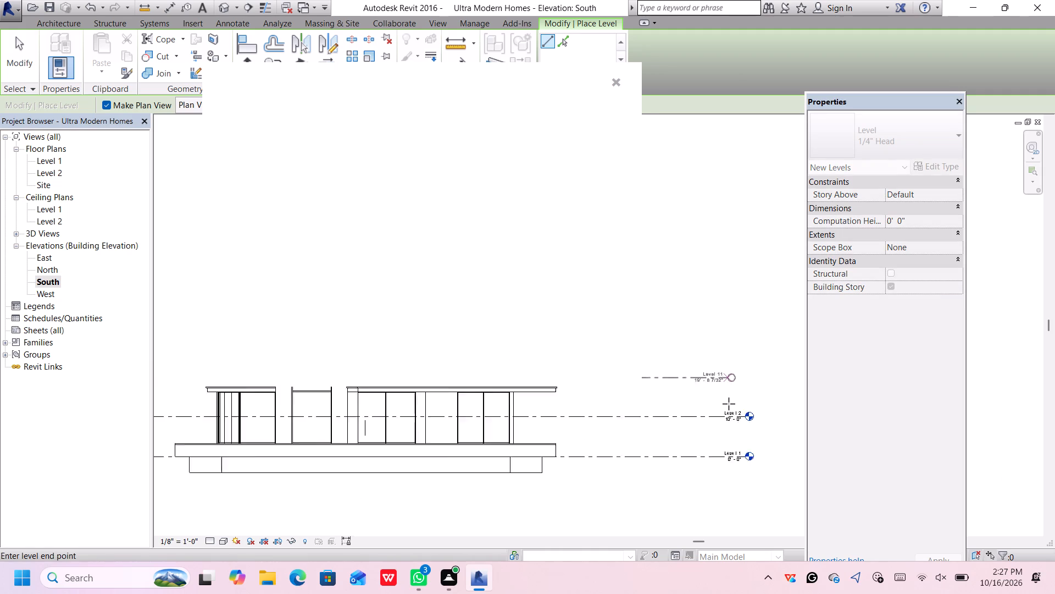
click(751, 396)
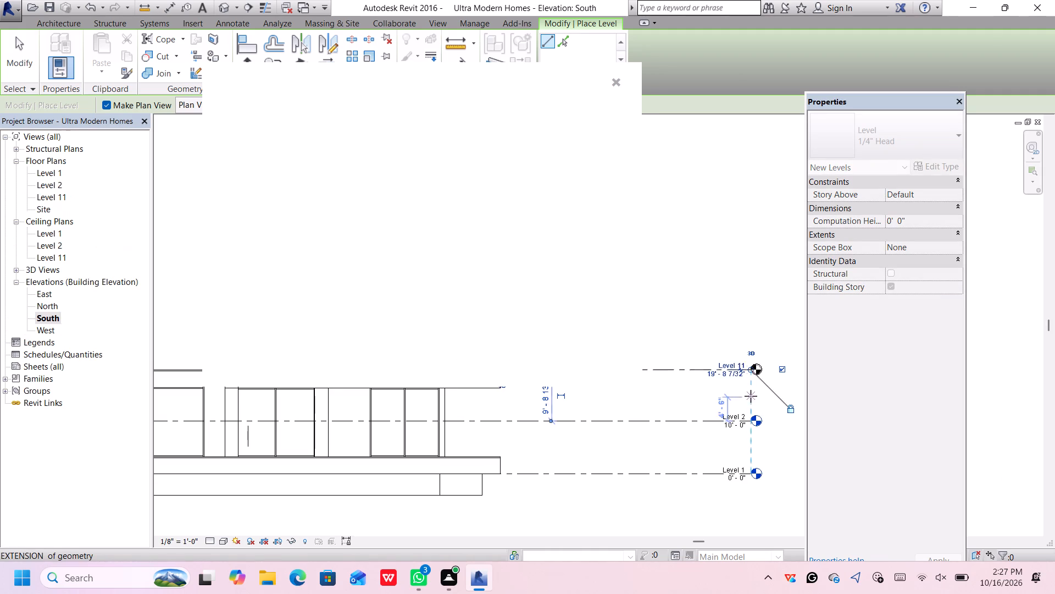
click(616, 78)
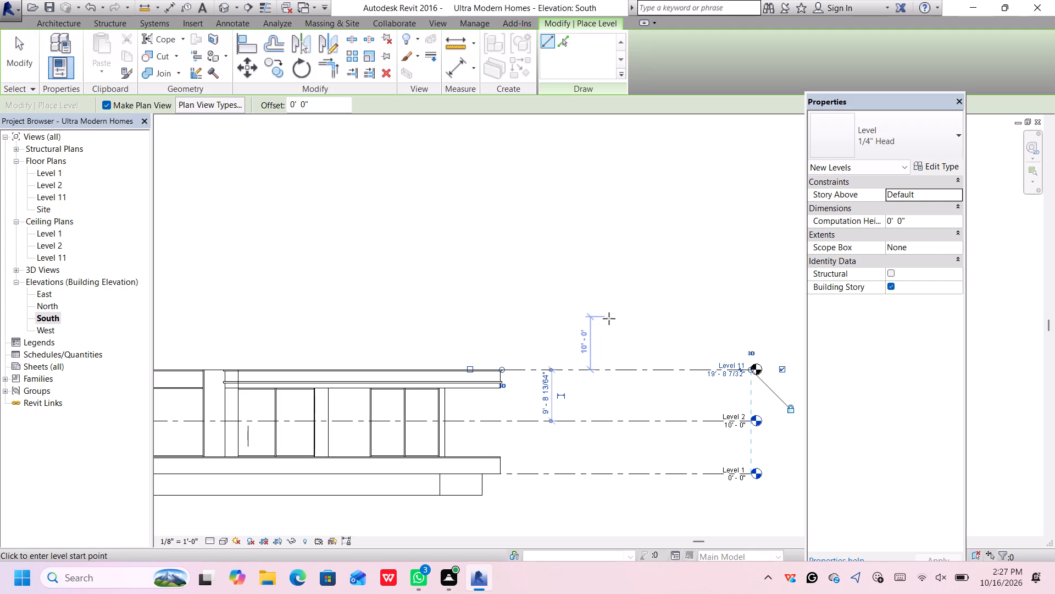
key(Escape)
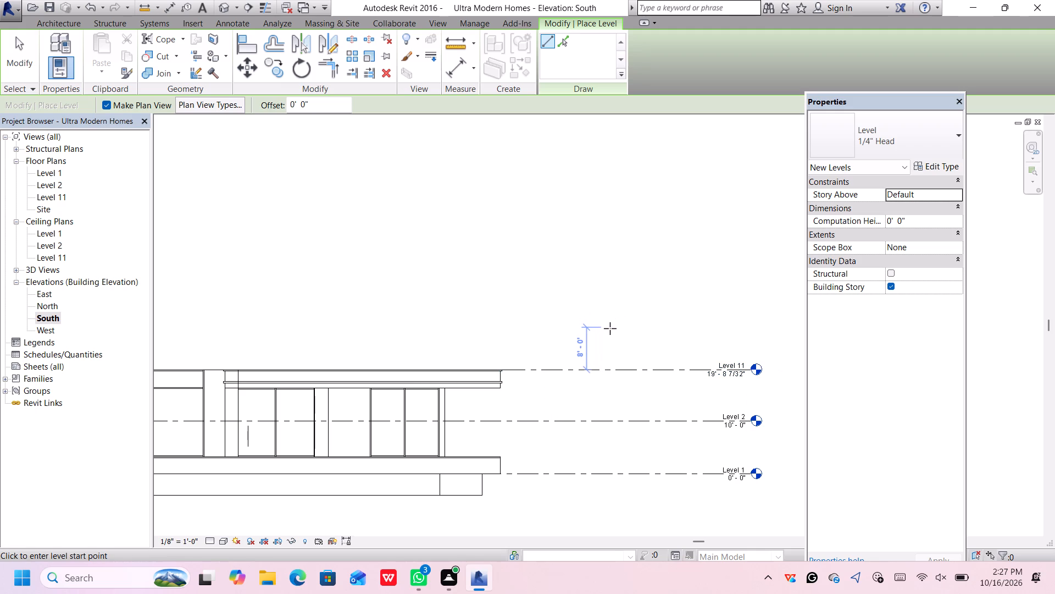
Rename the new roof-top level from Level 11 to Level 3, renaming its corresponding views as well, and deselect it.
key(Escape)
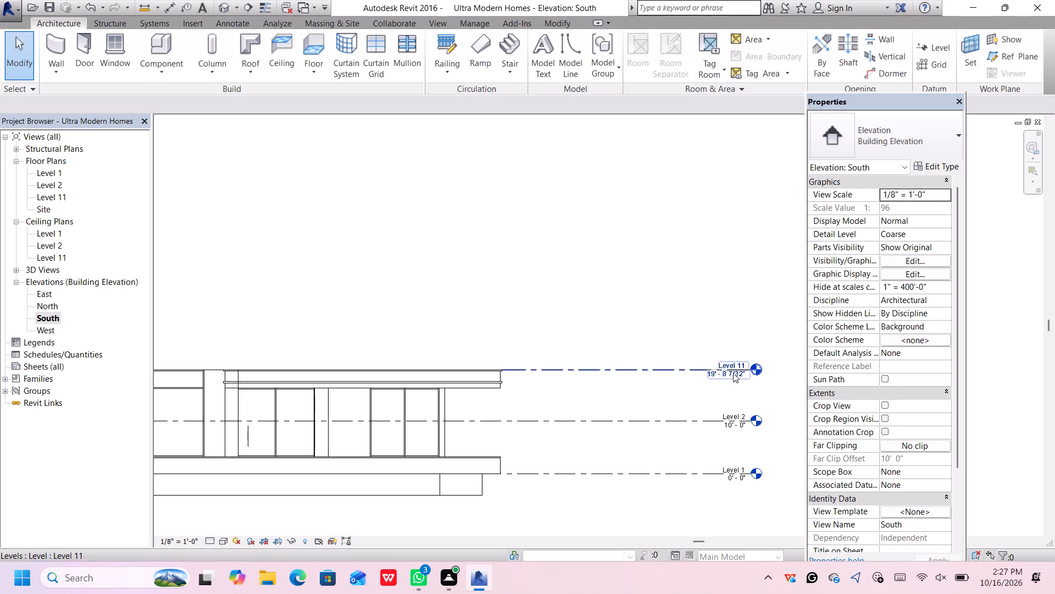
click(743, 366)
scroll(738, 360, up, 10)
click(741, 369)
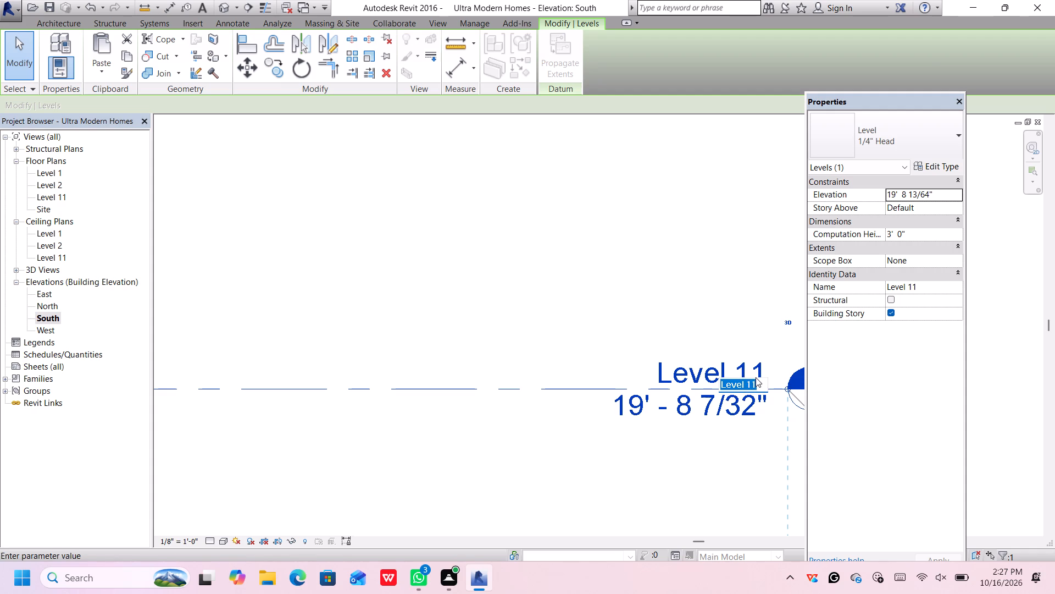
click(758, 384)
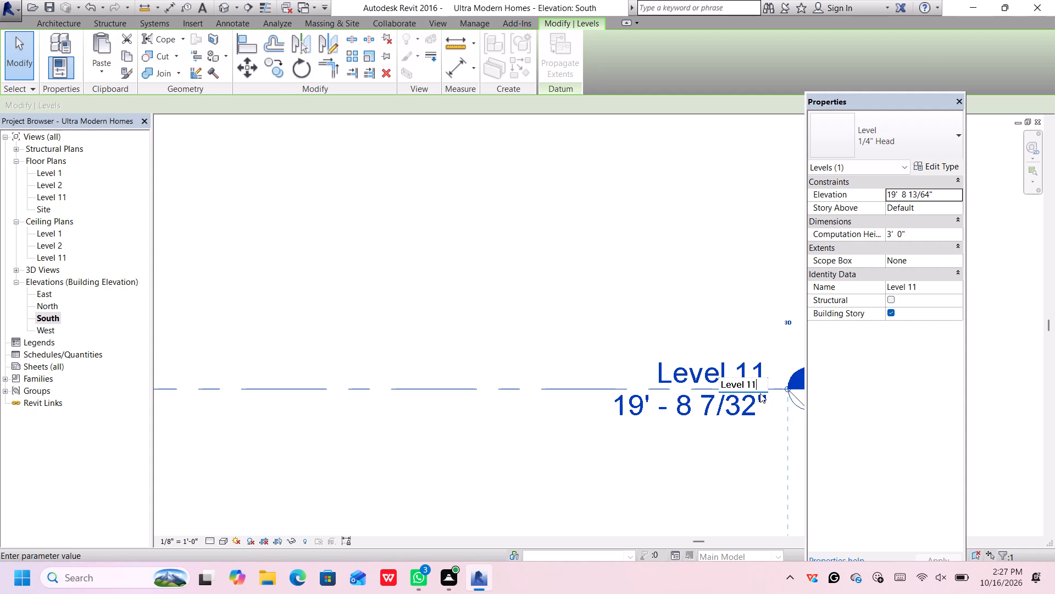
key(BackSpace)
key(BackSpace)
key(3)
key(Return)
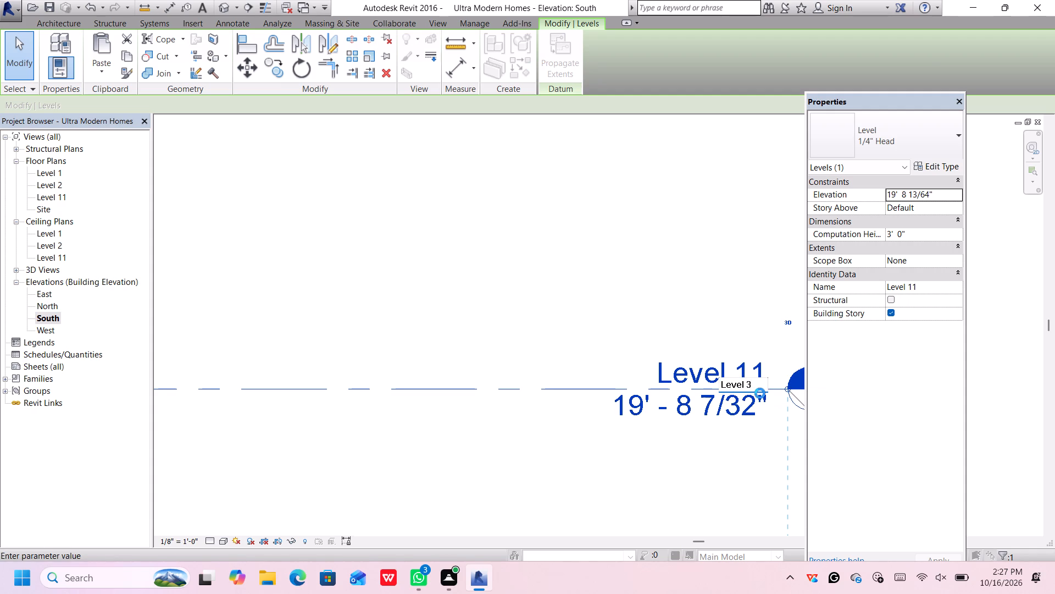
click(564, 294)
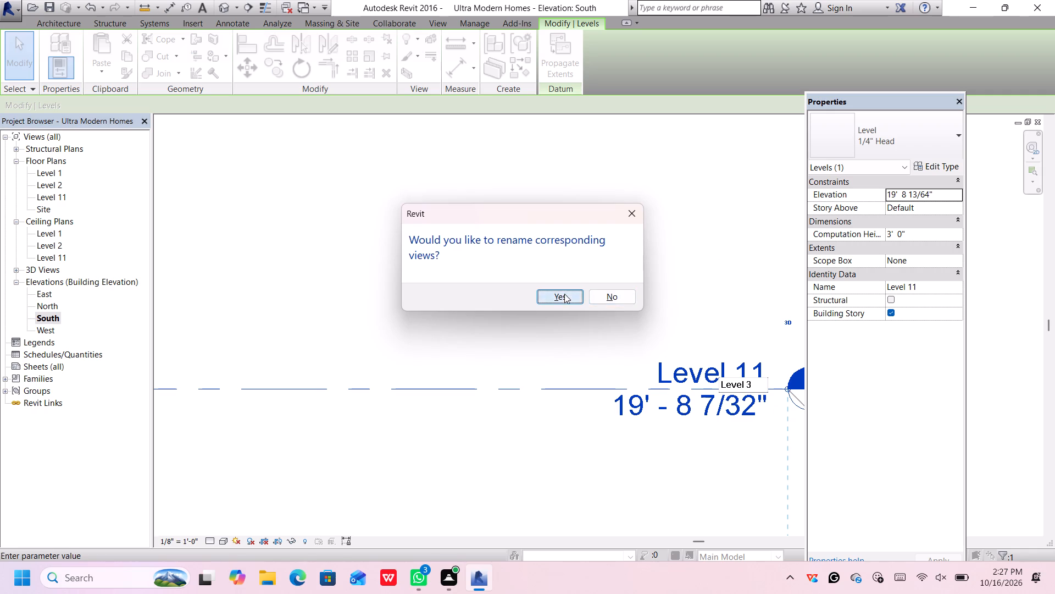
scroll(591, 322, down, 11)
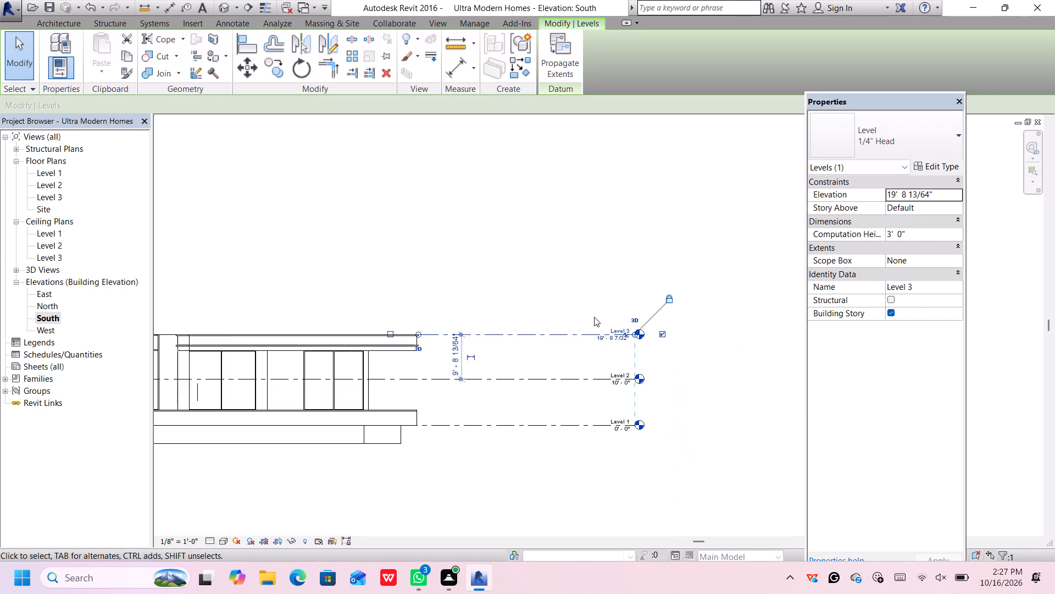
scroll(594, 317, down, 1)
middle_drag(428, 279, 613, 307)
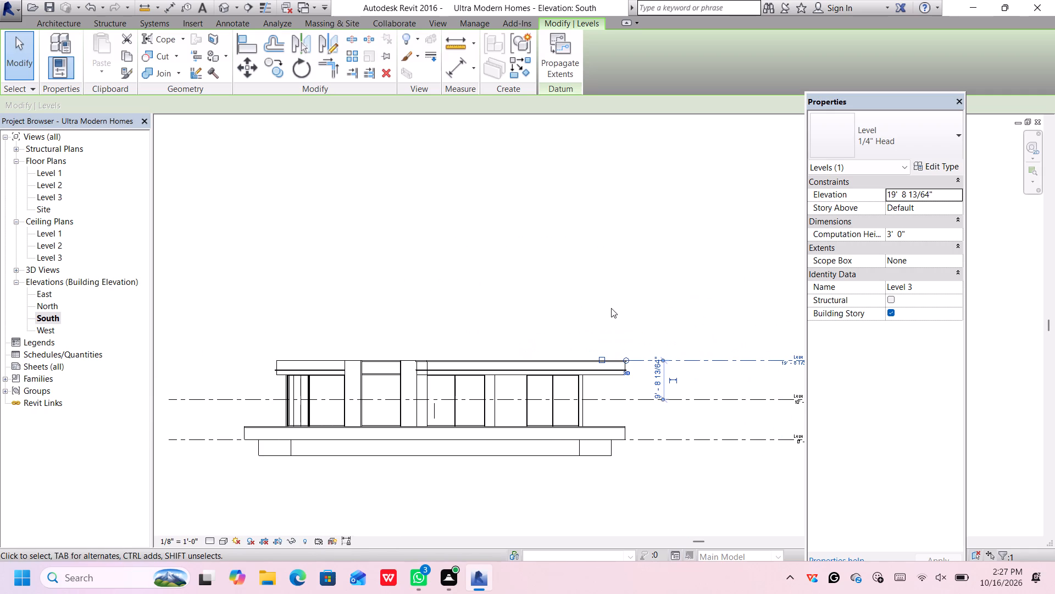
click(356, 326)
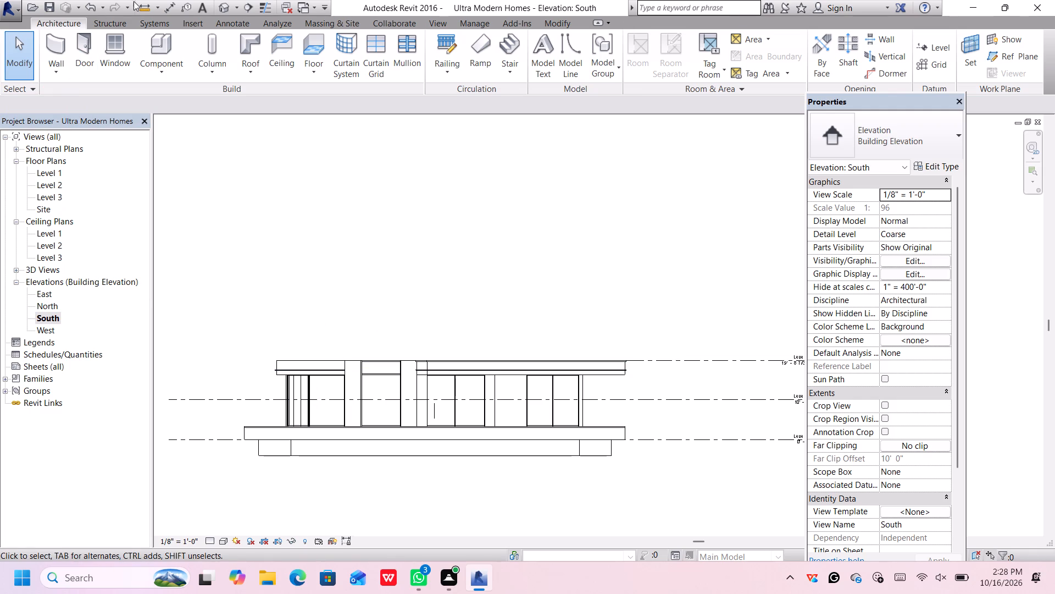
In the 3D front view, select all walls, furniture, fixtures and roof slabs above the base floor and create a model group with the default name.
click(226, 7)
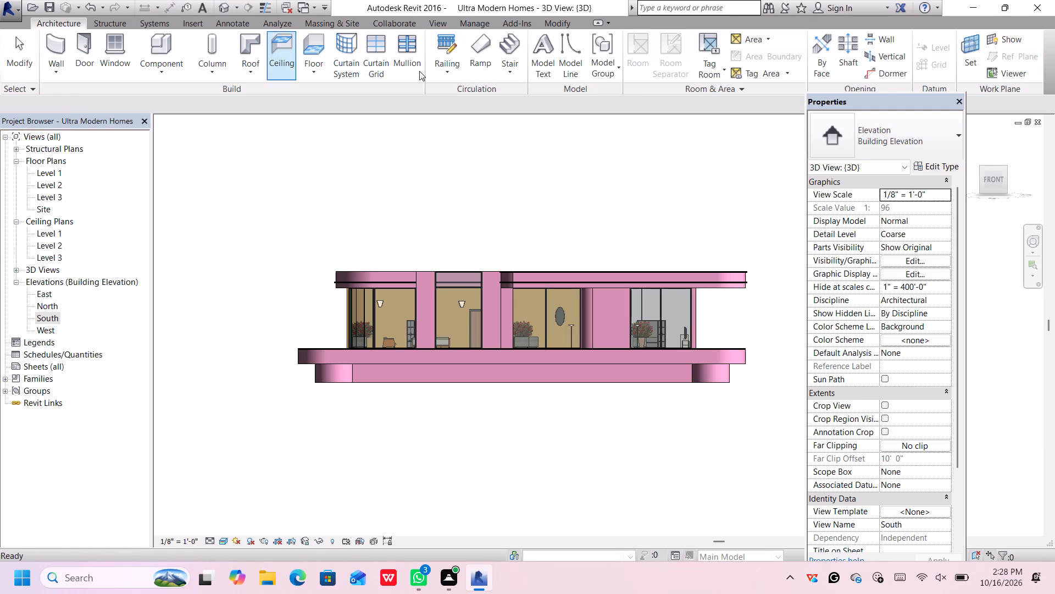
click(989, 175)
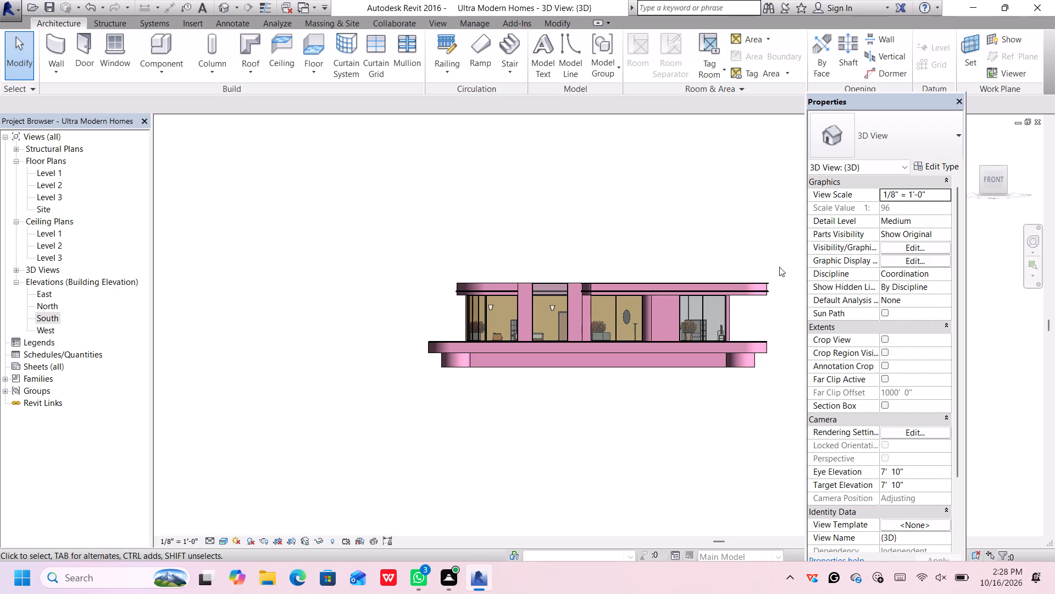
scroll(778, 266, up, 1)
drag(787, 258, 602, 309)
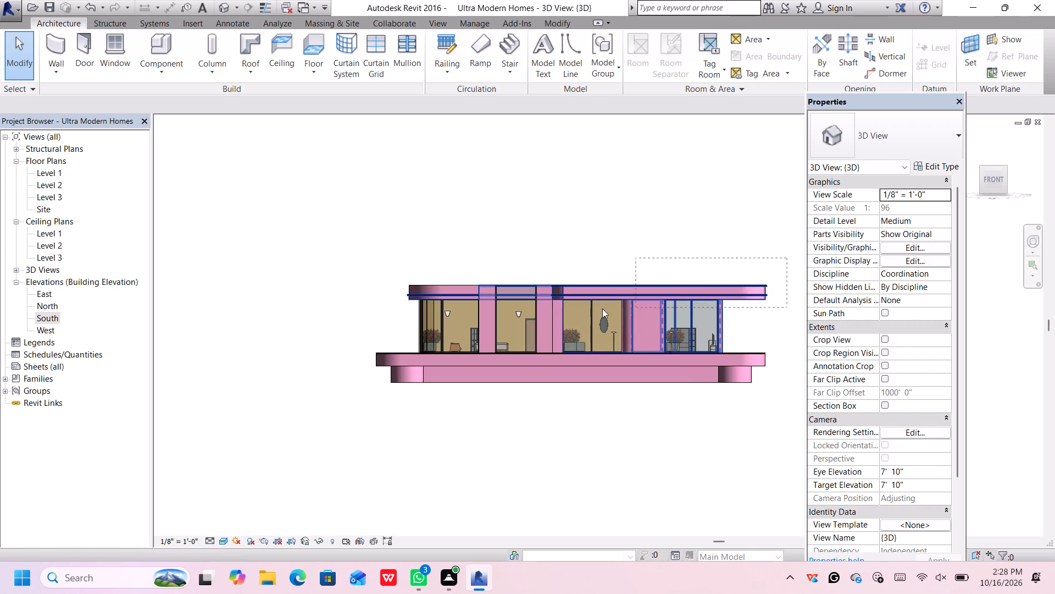
drag(602, 309, 386, 345)
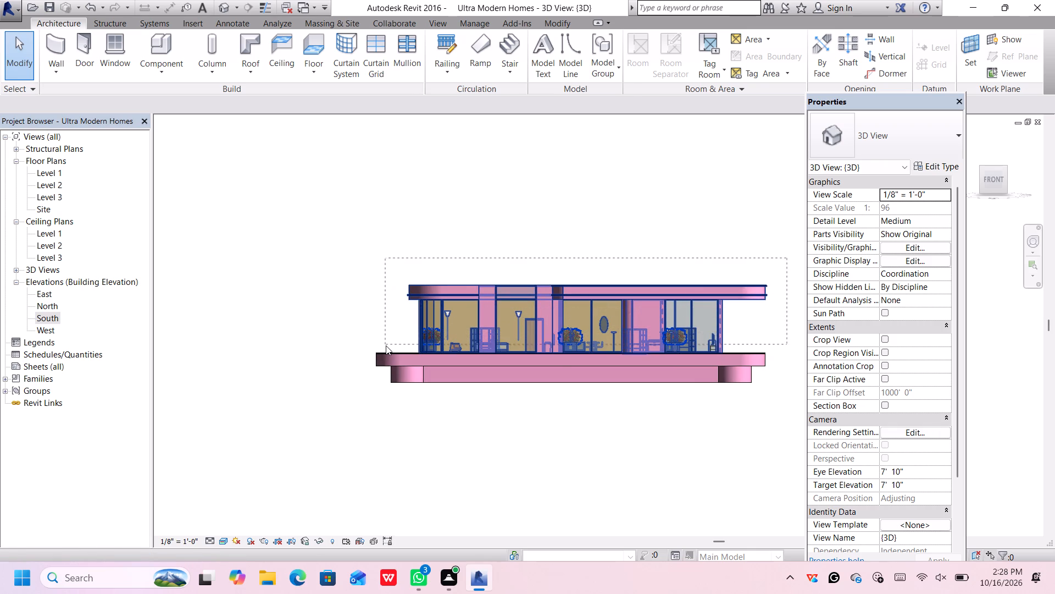
drag(386, 345, 402, 349)
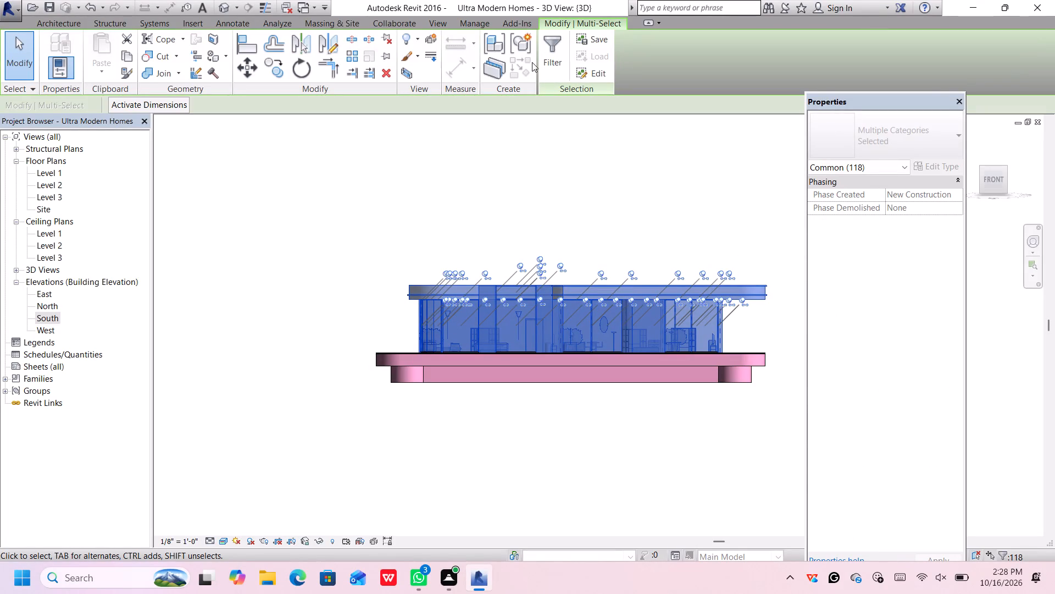
click(523, 44)
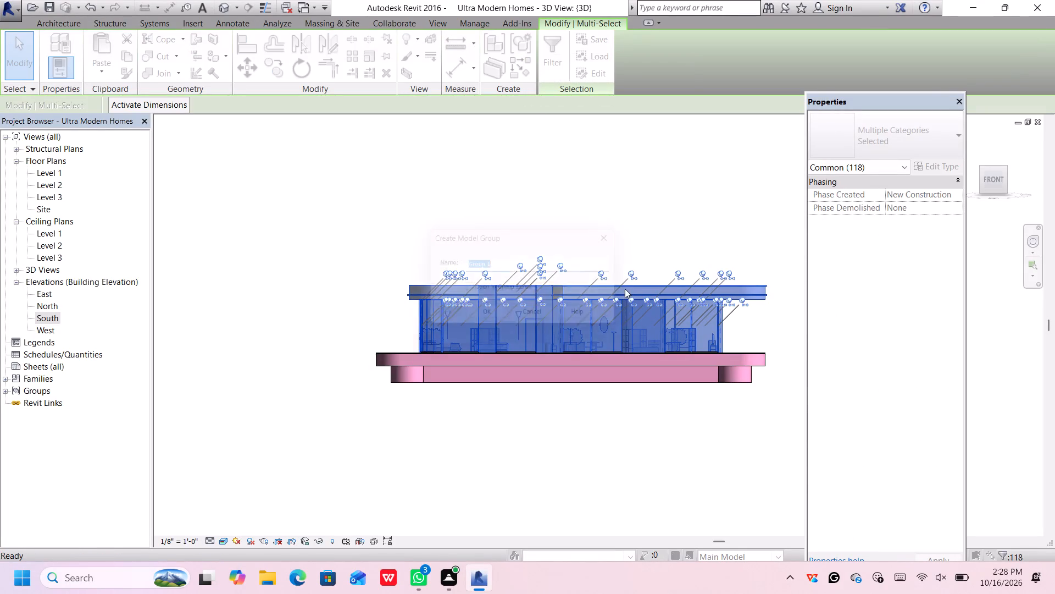
click(488, 314)
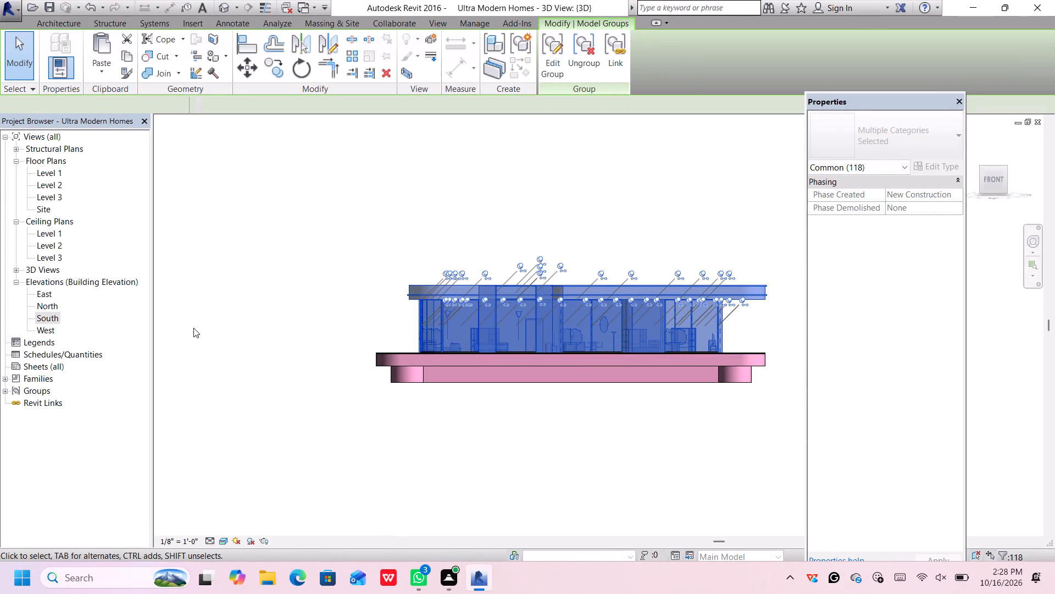
In the South elevation, copy the storey's model group and paste it directly above the original, about 19' 5" higher, near Level 3.
click(46, 312)
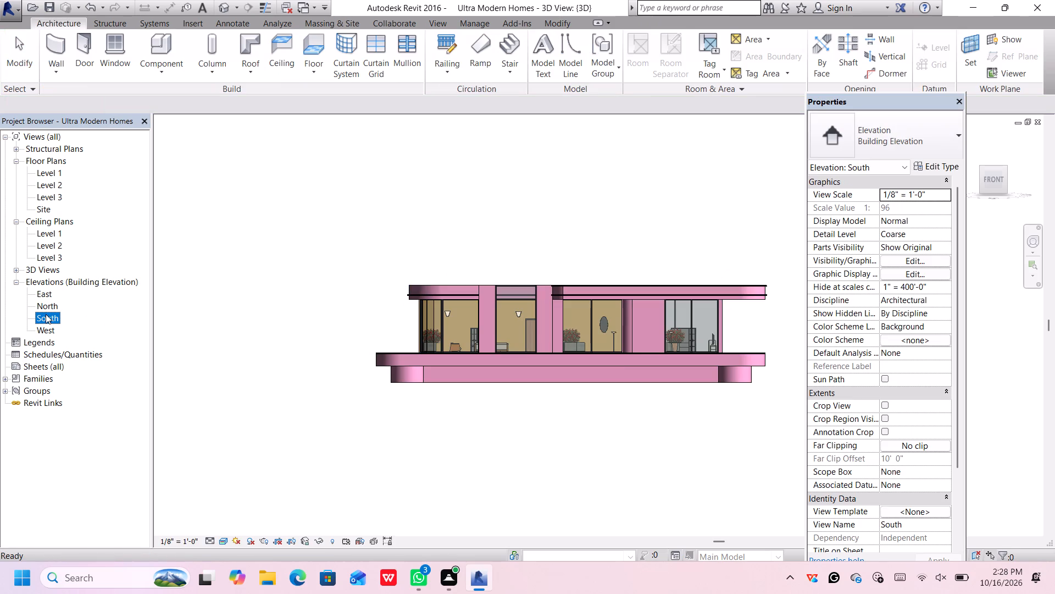
double_click(46, 314)
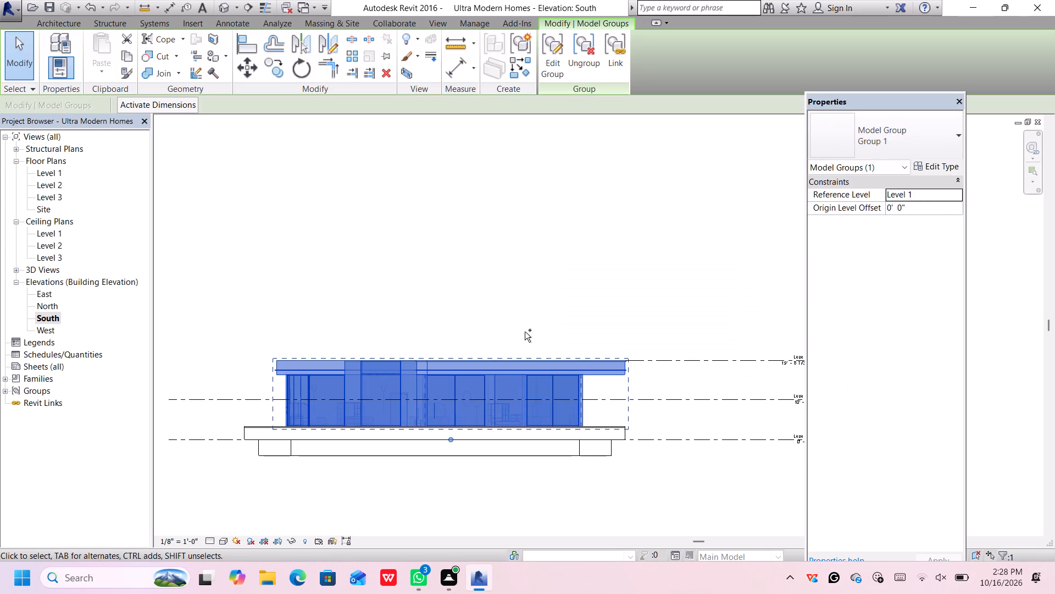
key(ctrl+c)
key(ctrl+v)
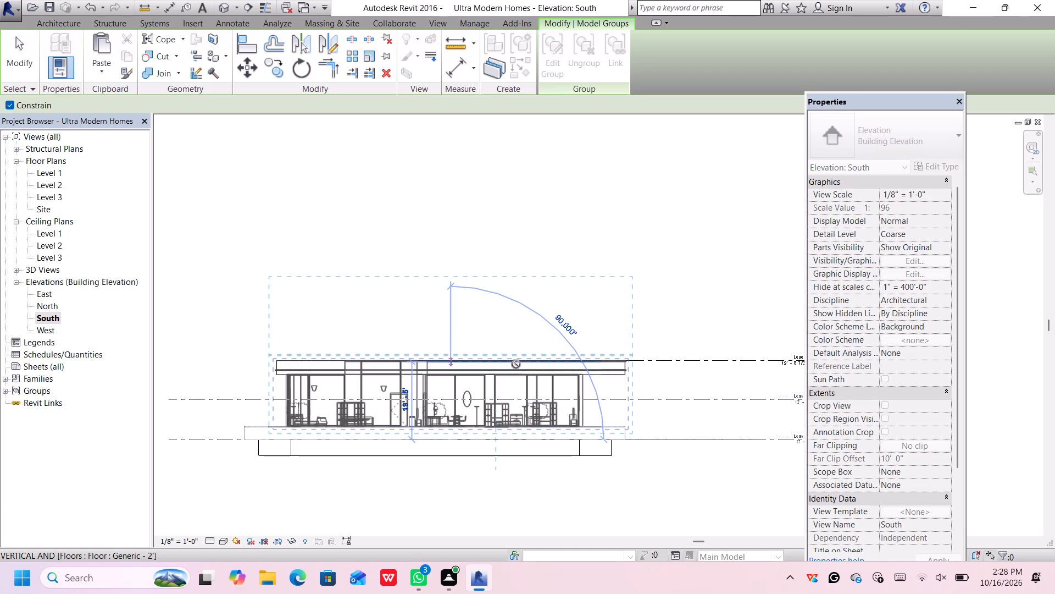
scroll(518, 367, down, 1)
scroll(515, 361, up, 5)
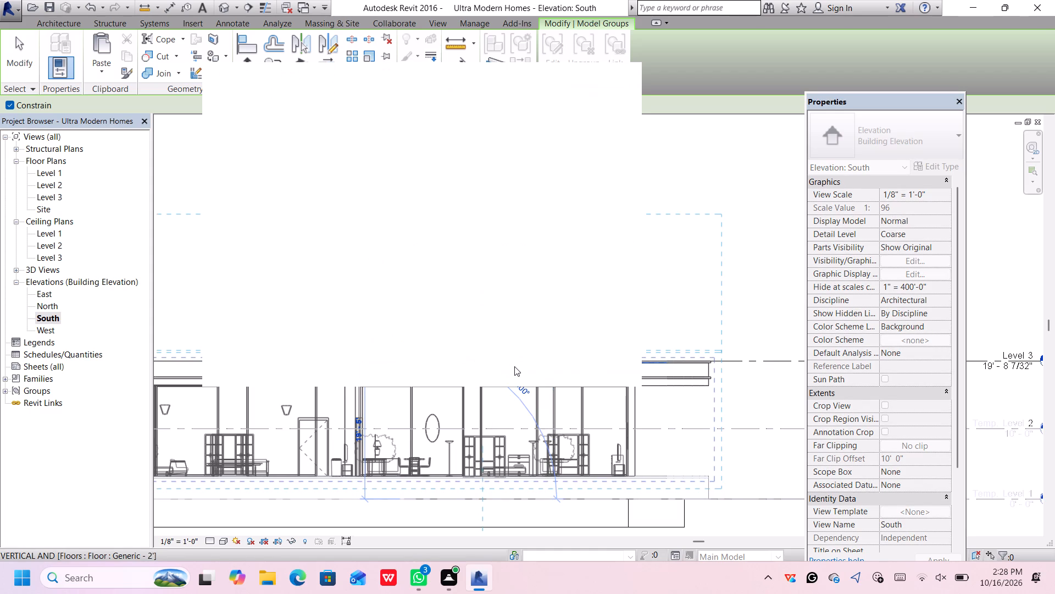
click(521, 368)
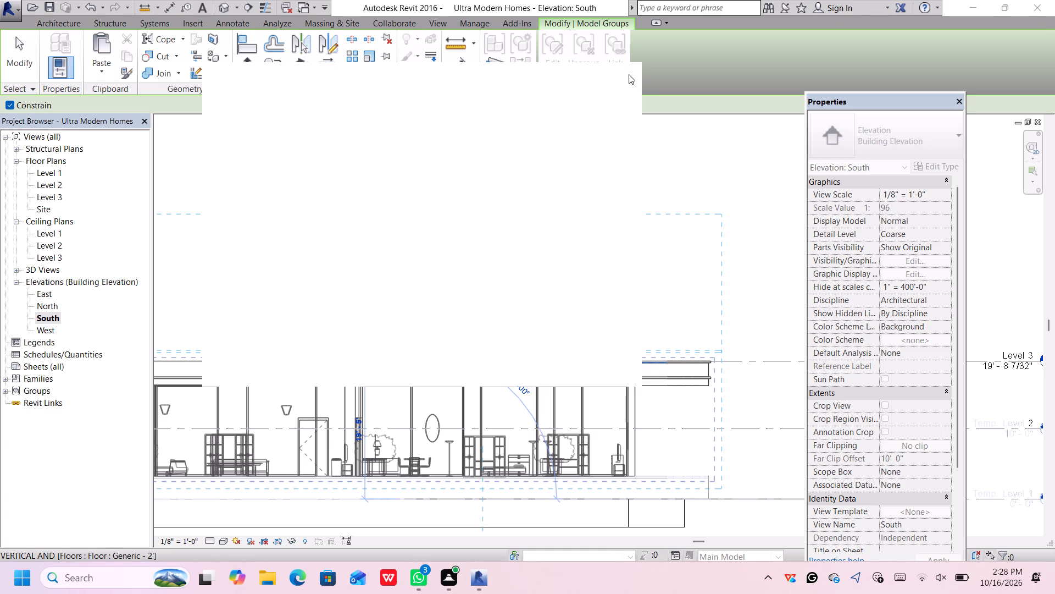
click(618, 80)
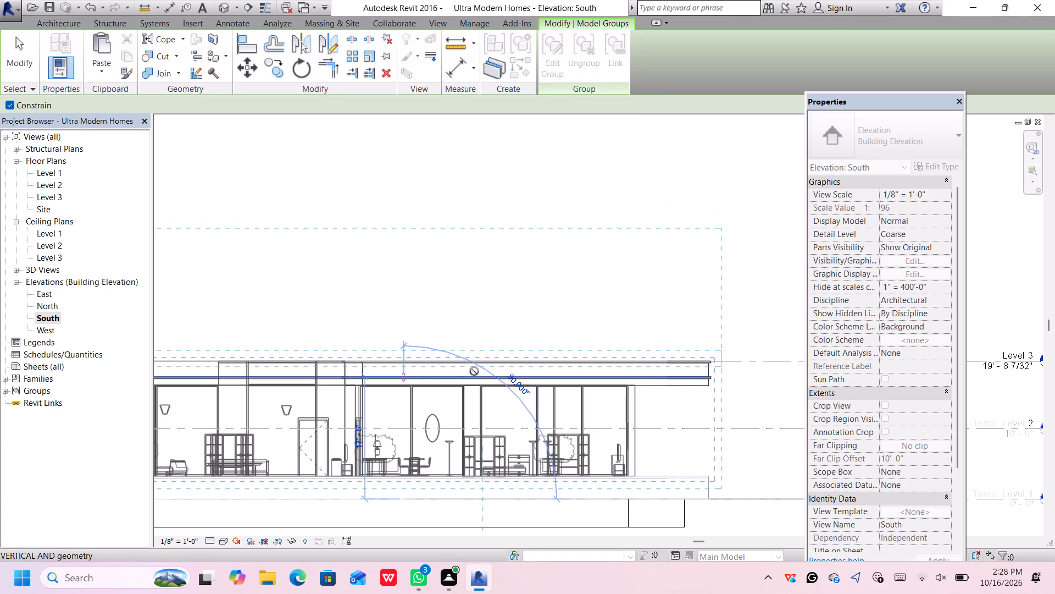
click(475, 368)
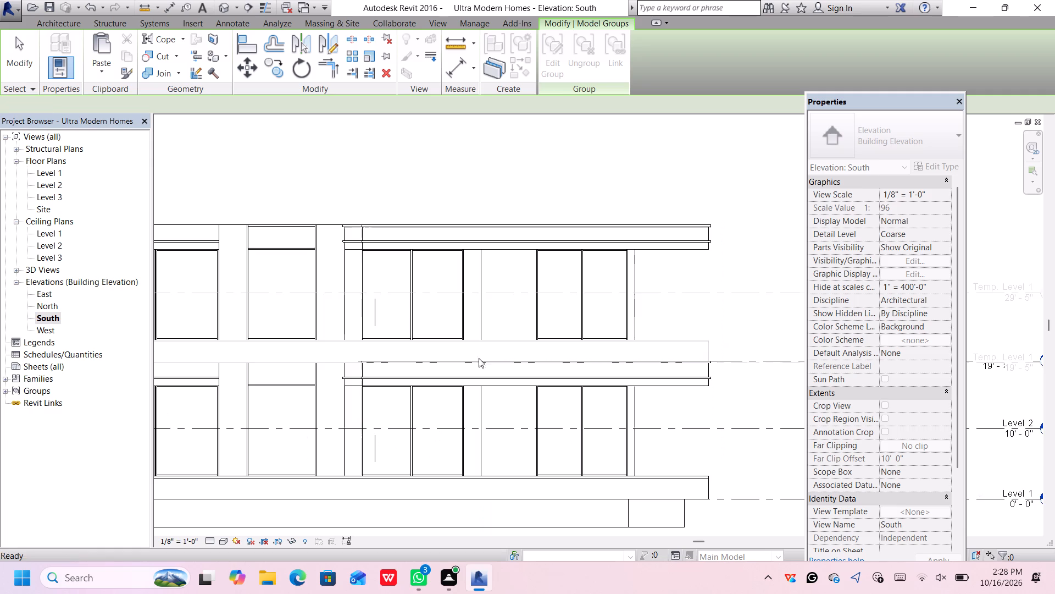
scroll(654, 315, down, 2)
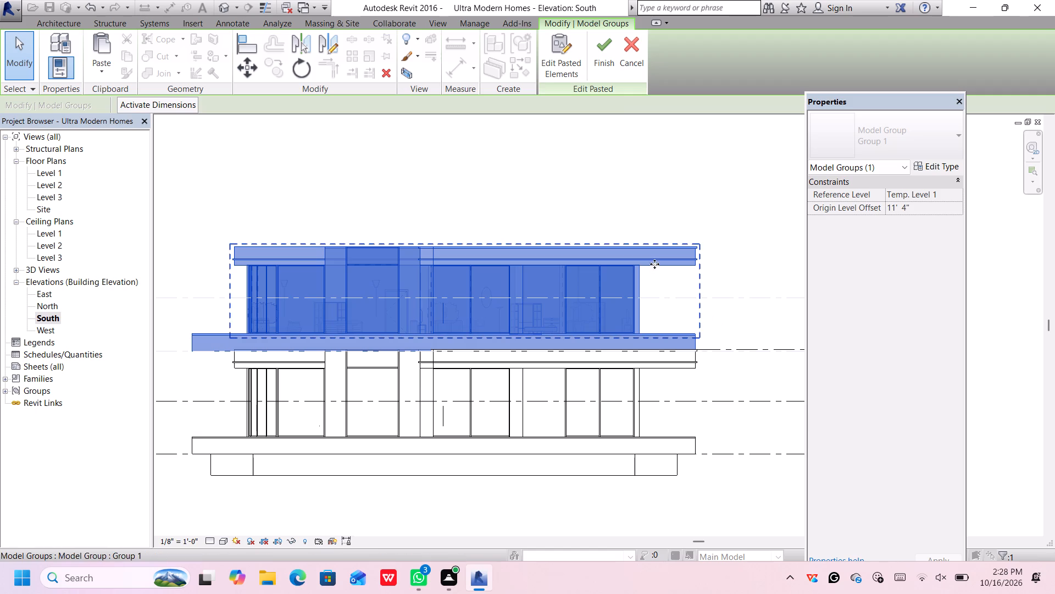
Finish the paste and fix the group conflict by ungrouping the inconsistent groups.
click(600, 59)
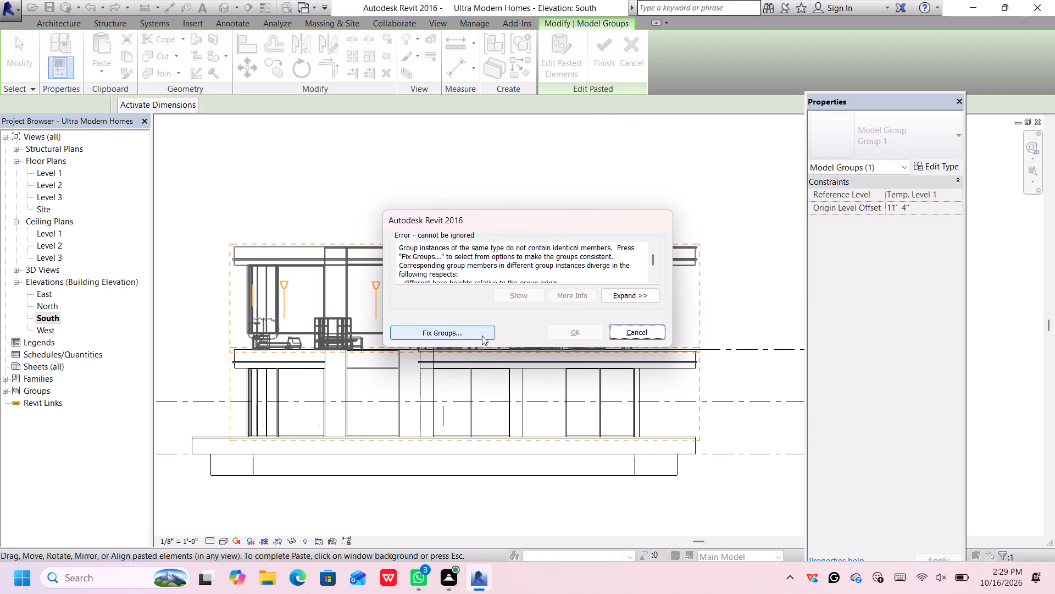
click(482, 335)
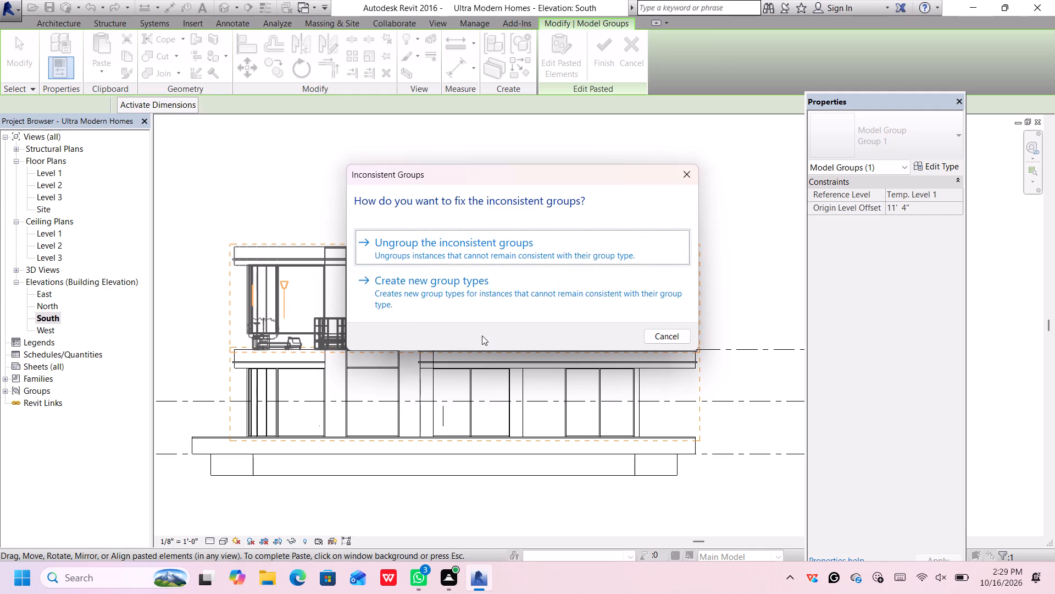
click(620, 250)
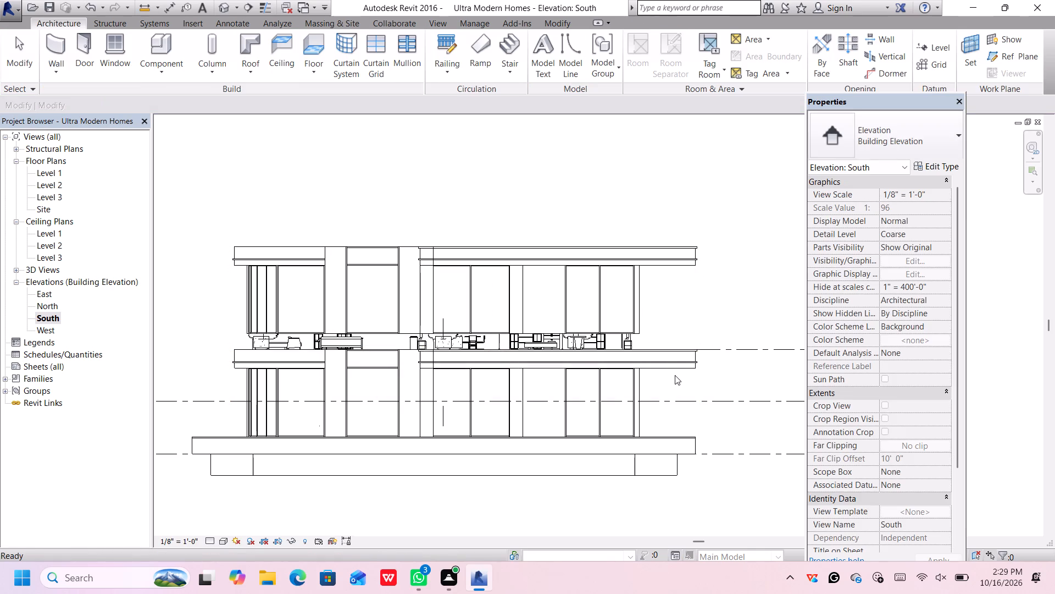
Ungroup the pasted upper-storey model group into its individual elements and clear the selection.
scroll(388, 317, up, 1)
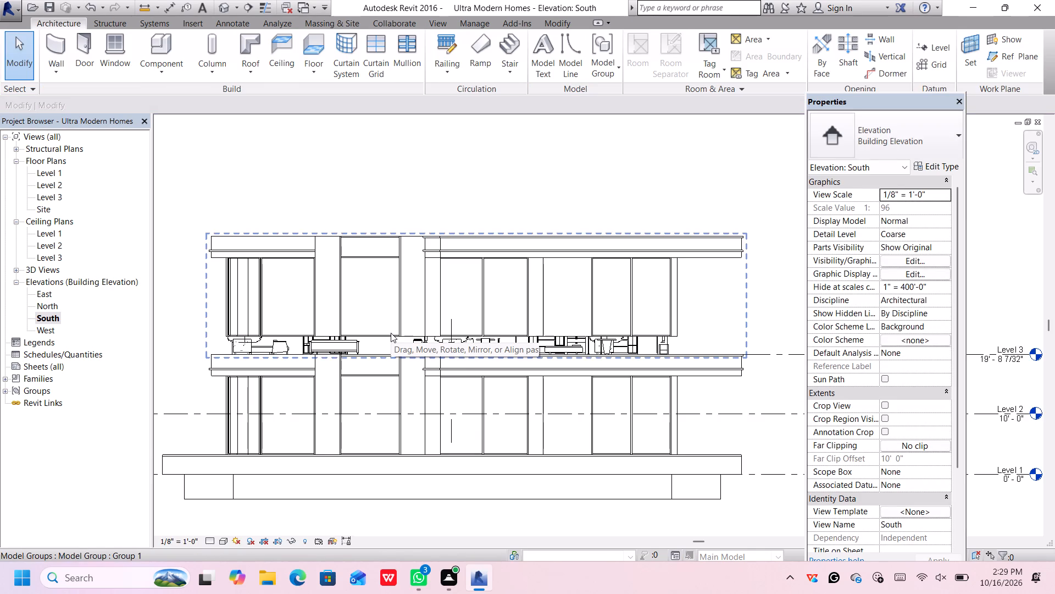
click(391, 333)
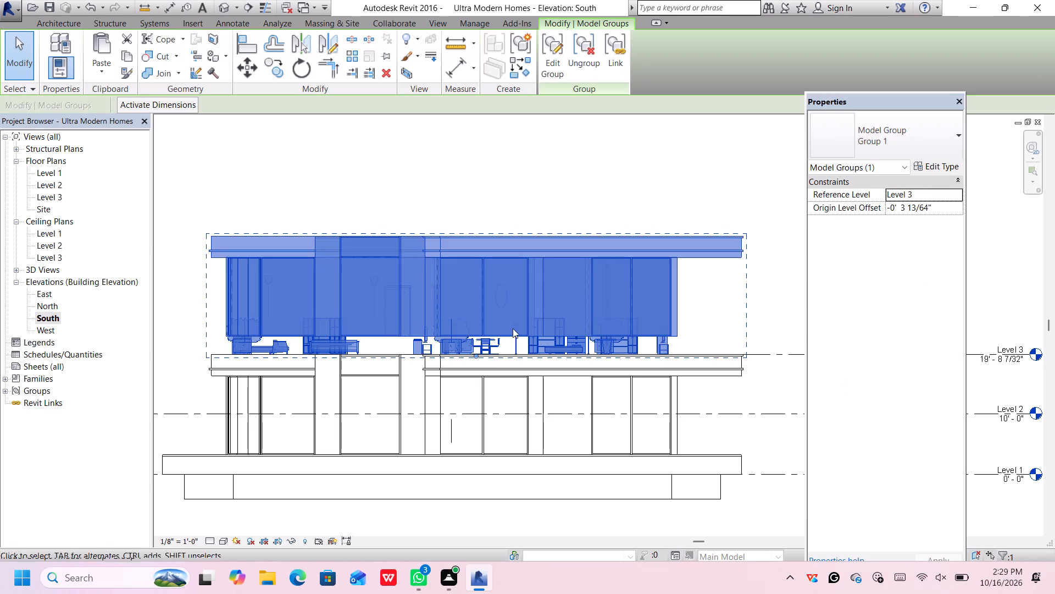
click(581, 38)
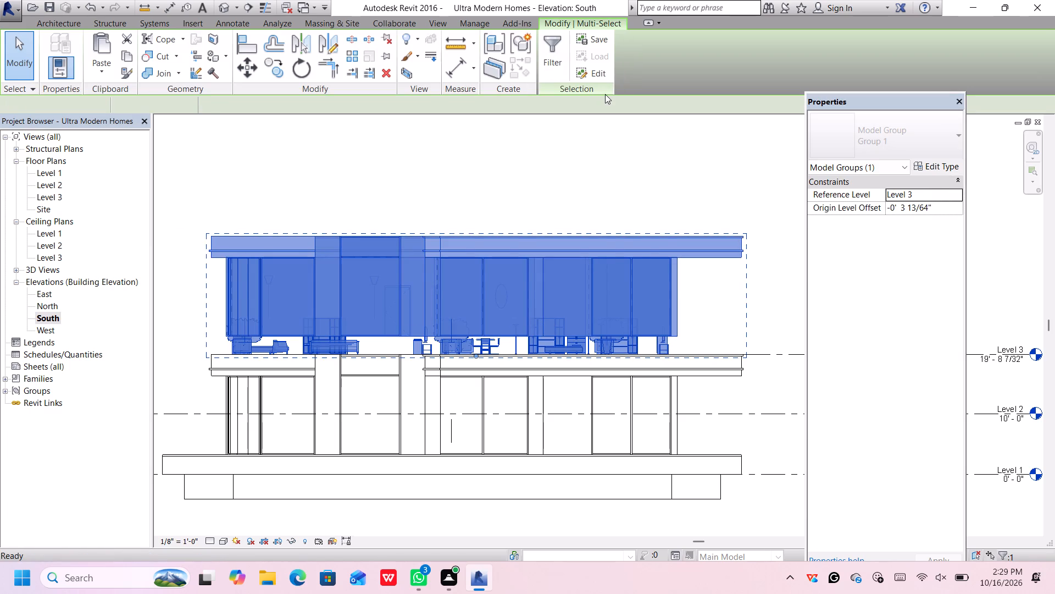
middle_drag(601, 240, 675, 233)
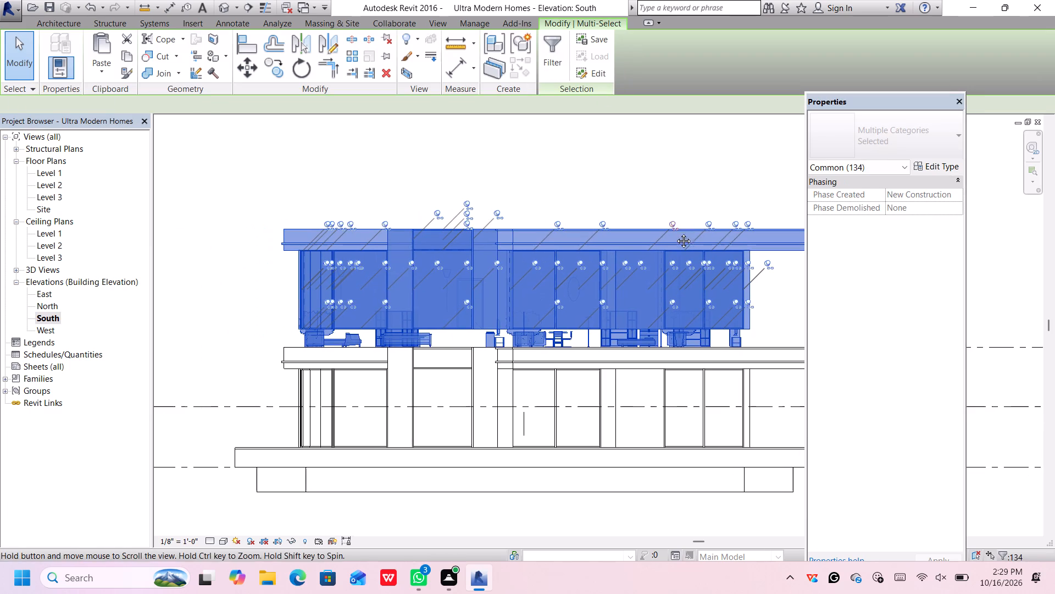
scroll(673, 233, down, 2)
scroll(729, 270, up, 2)
middle_drag(768, 262, 753, 255)
click(749, 280)
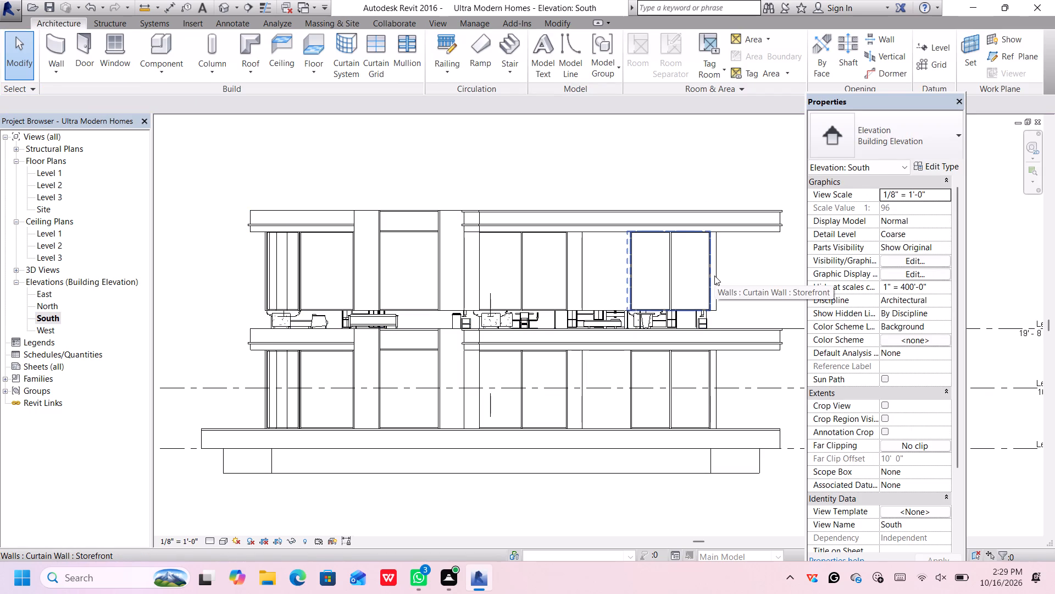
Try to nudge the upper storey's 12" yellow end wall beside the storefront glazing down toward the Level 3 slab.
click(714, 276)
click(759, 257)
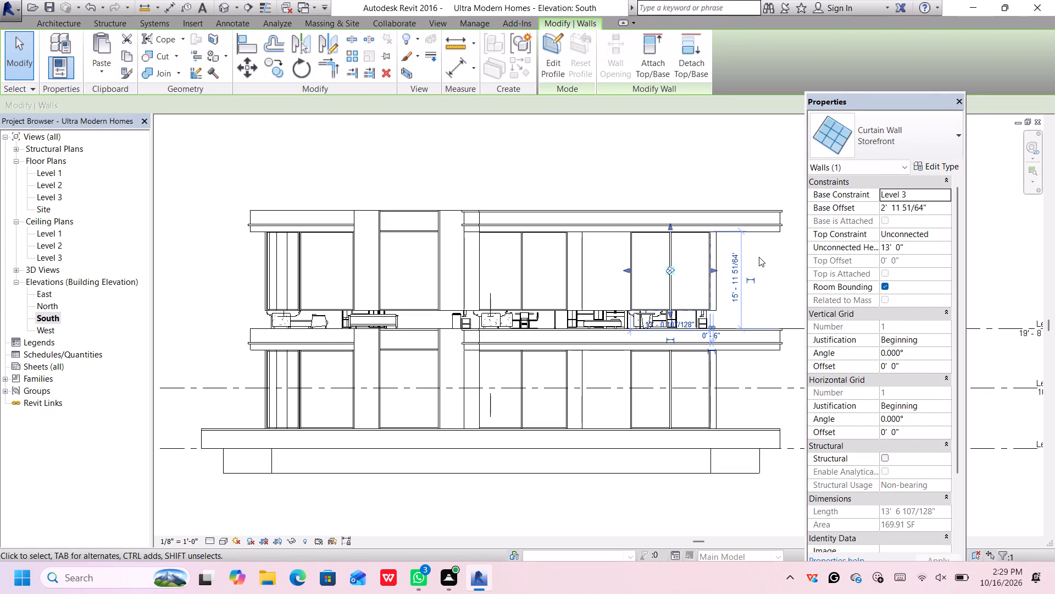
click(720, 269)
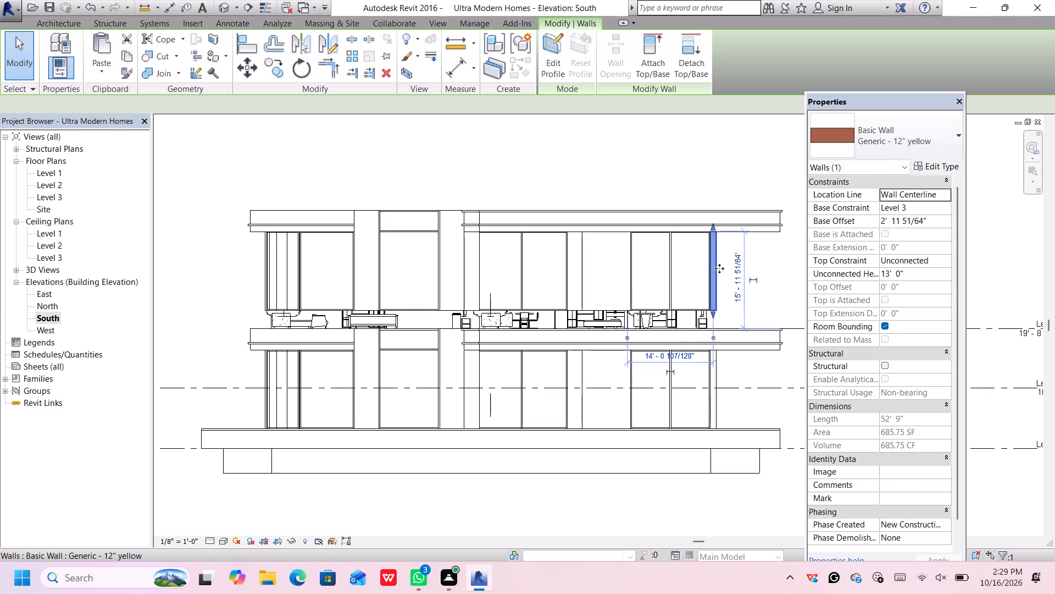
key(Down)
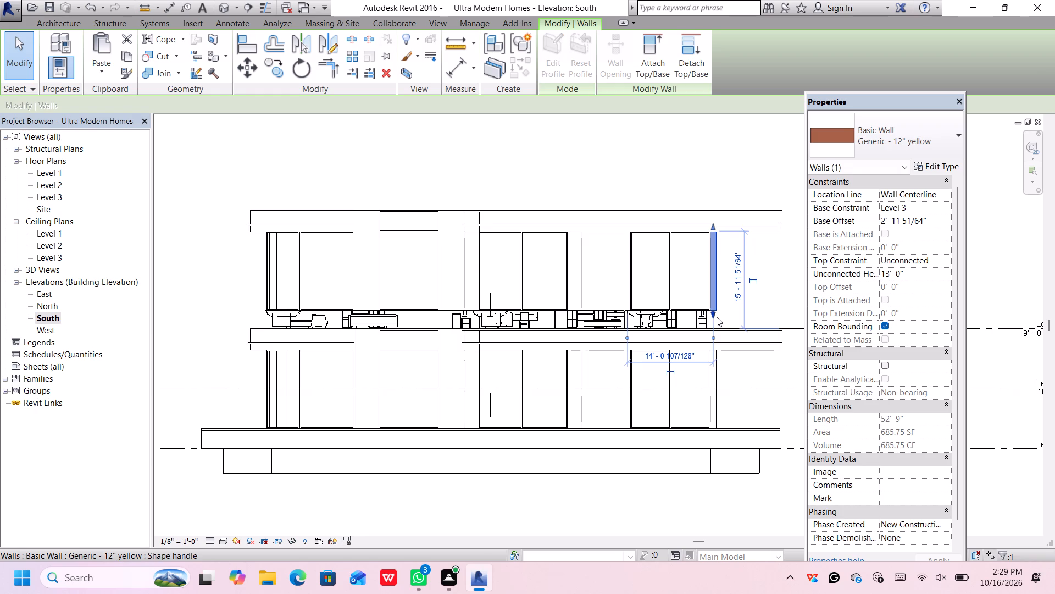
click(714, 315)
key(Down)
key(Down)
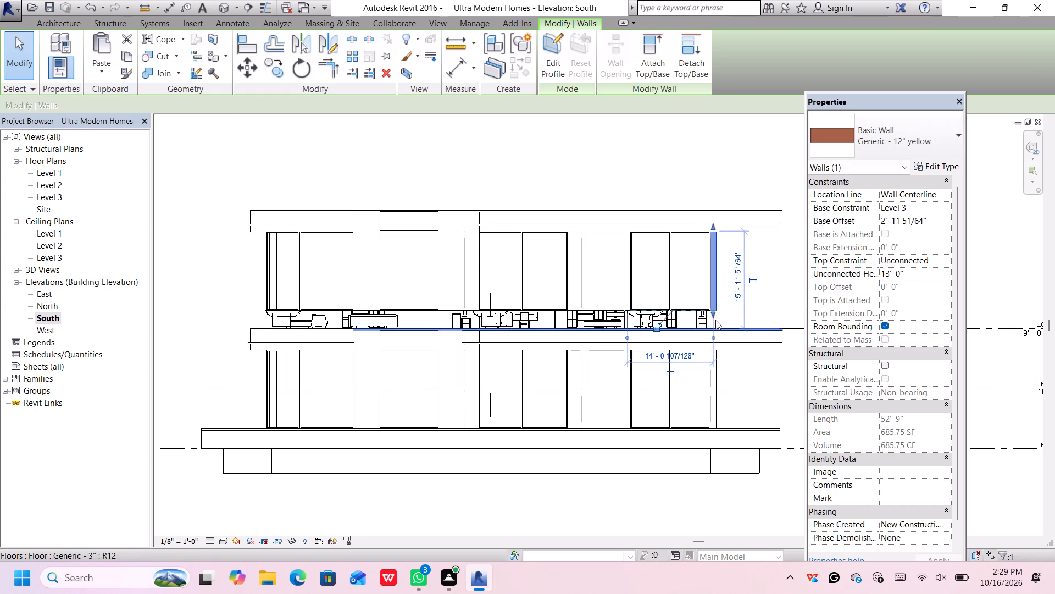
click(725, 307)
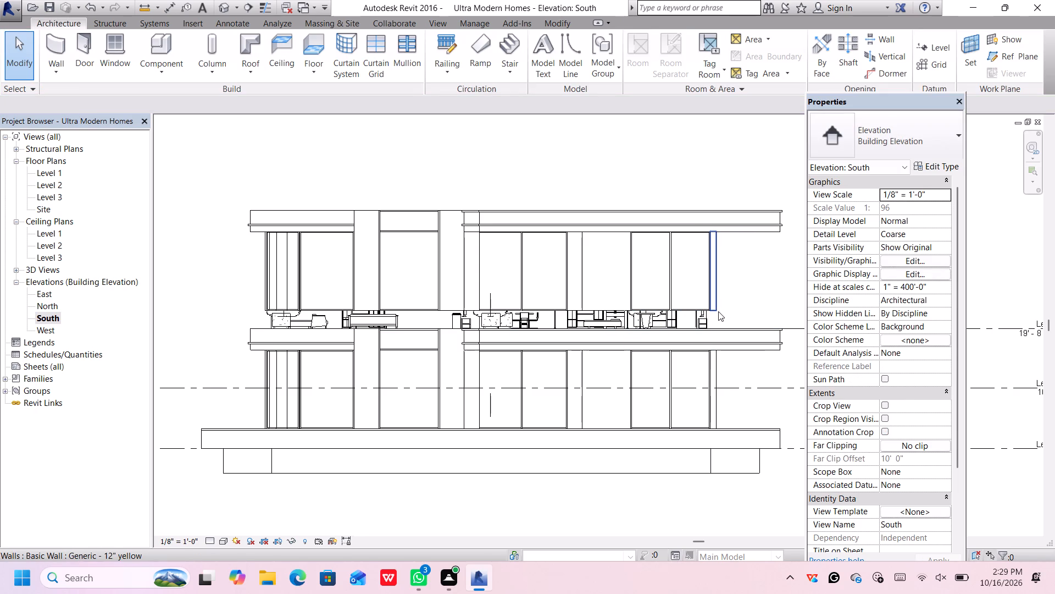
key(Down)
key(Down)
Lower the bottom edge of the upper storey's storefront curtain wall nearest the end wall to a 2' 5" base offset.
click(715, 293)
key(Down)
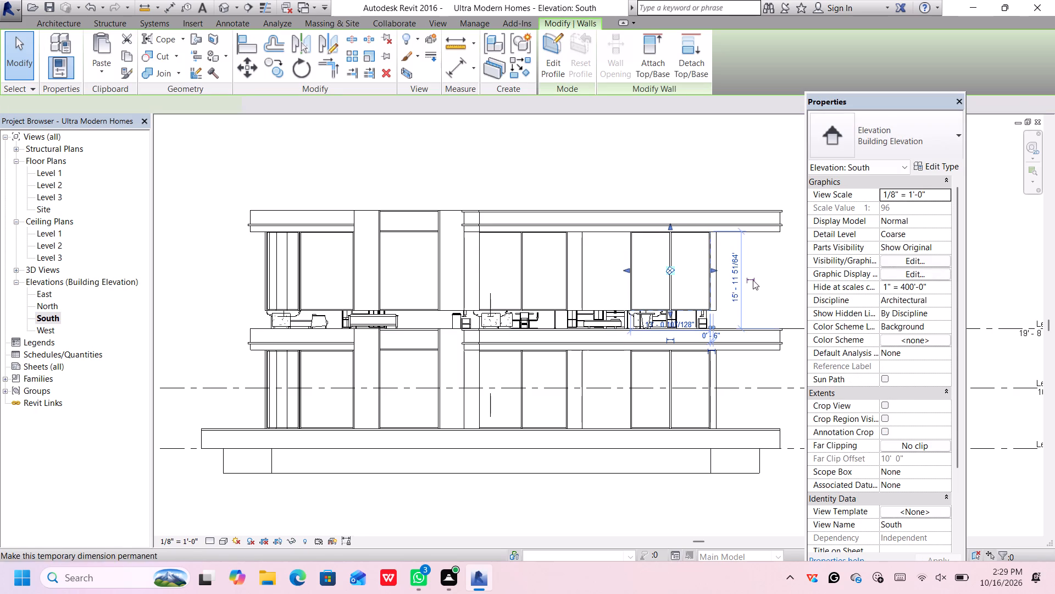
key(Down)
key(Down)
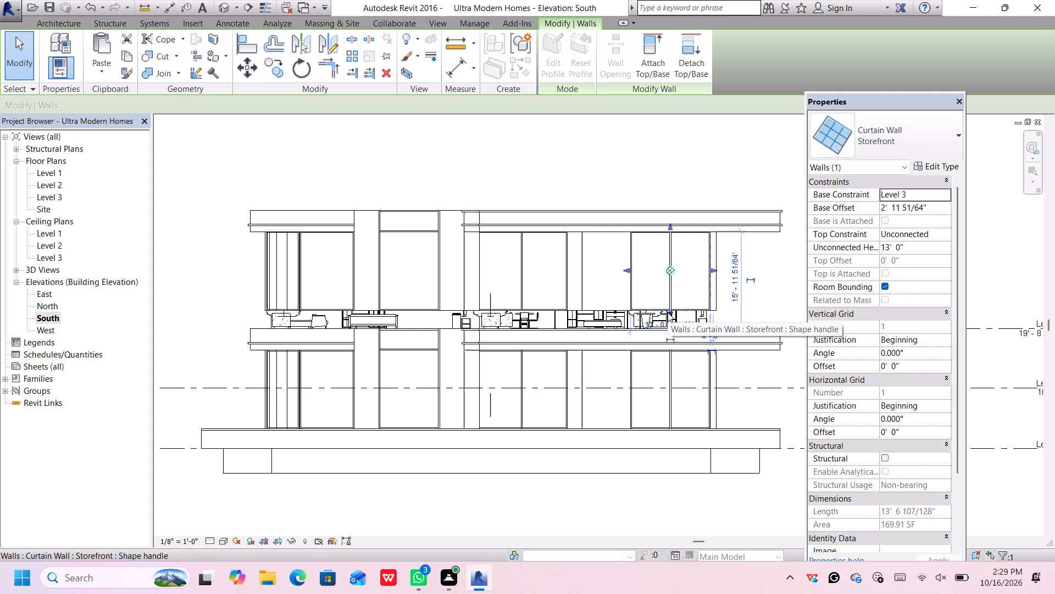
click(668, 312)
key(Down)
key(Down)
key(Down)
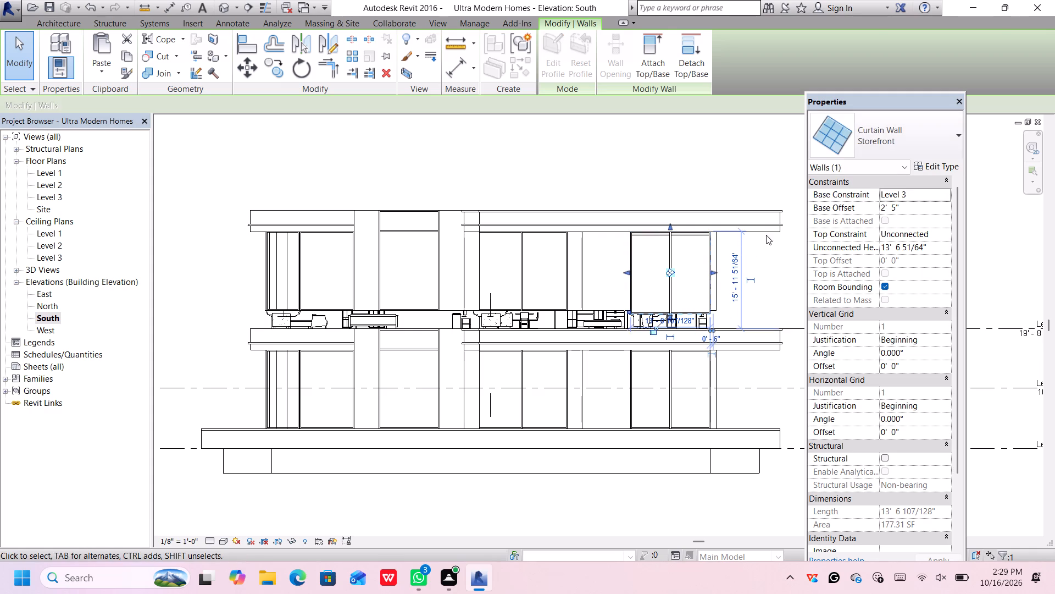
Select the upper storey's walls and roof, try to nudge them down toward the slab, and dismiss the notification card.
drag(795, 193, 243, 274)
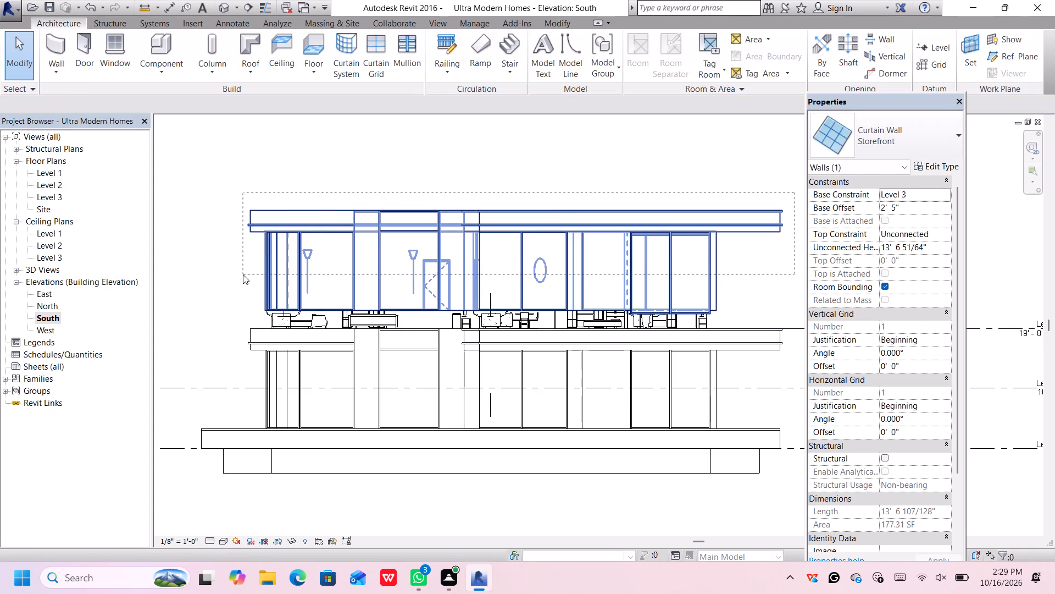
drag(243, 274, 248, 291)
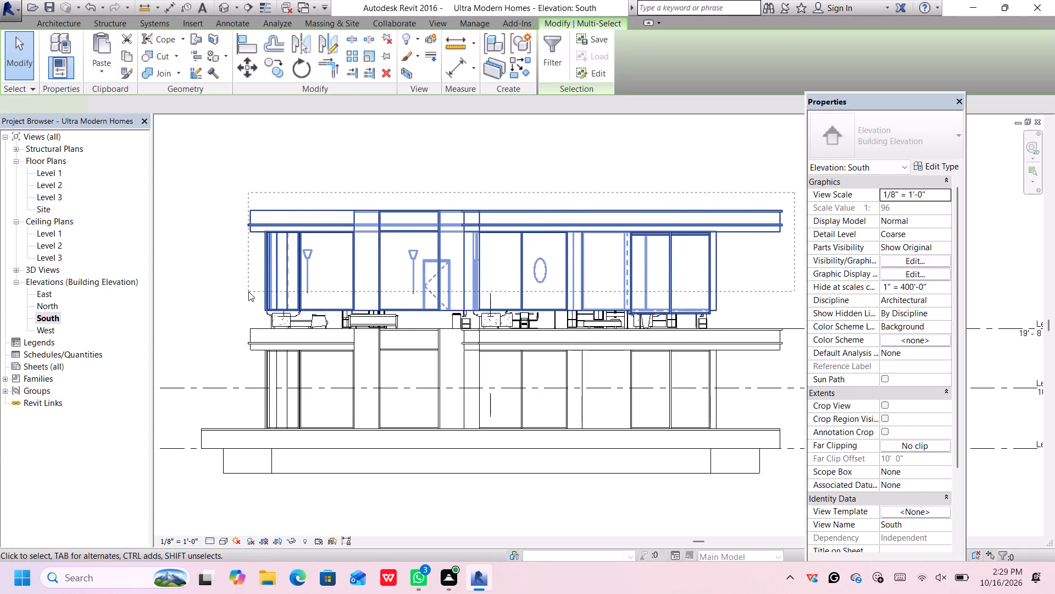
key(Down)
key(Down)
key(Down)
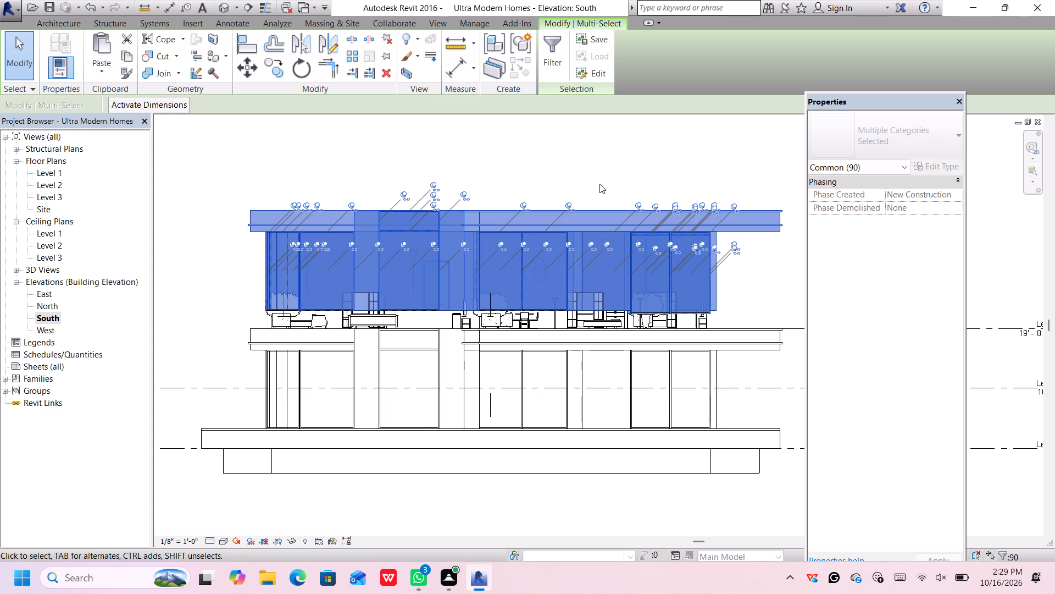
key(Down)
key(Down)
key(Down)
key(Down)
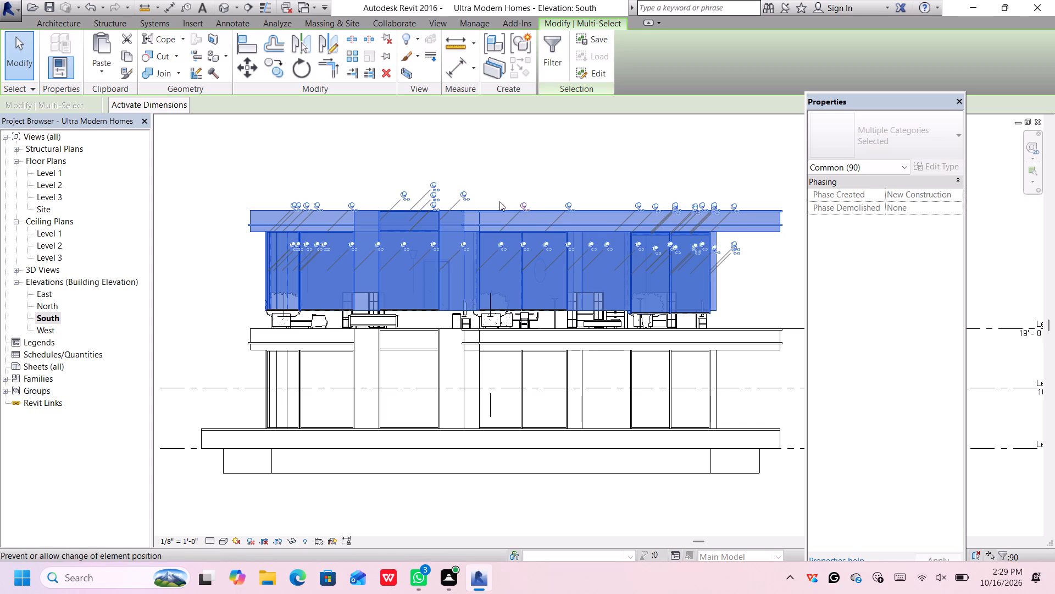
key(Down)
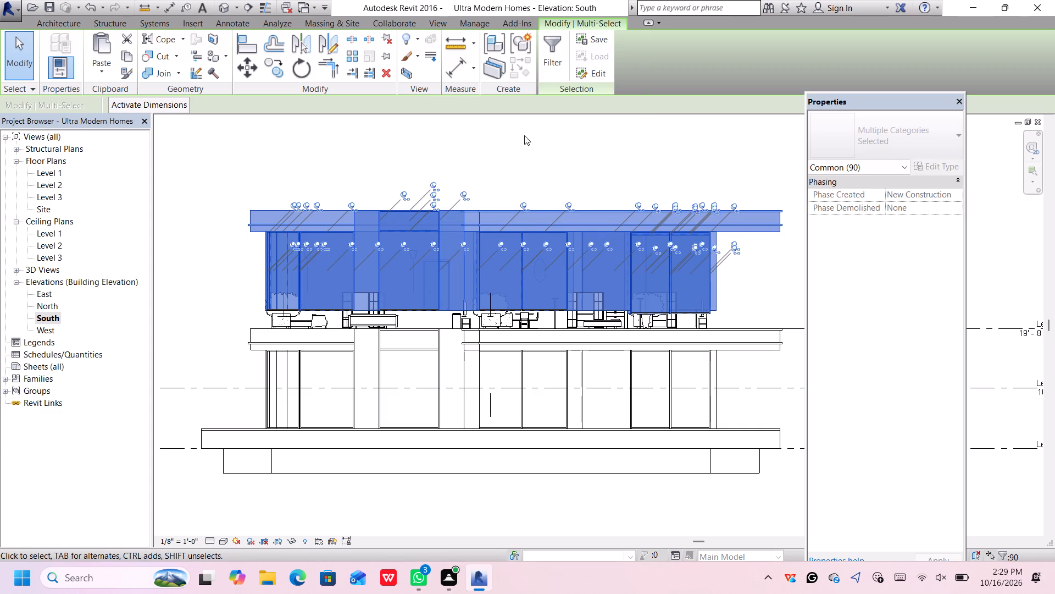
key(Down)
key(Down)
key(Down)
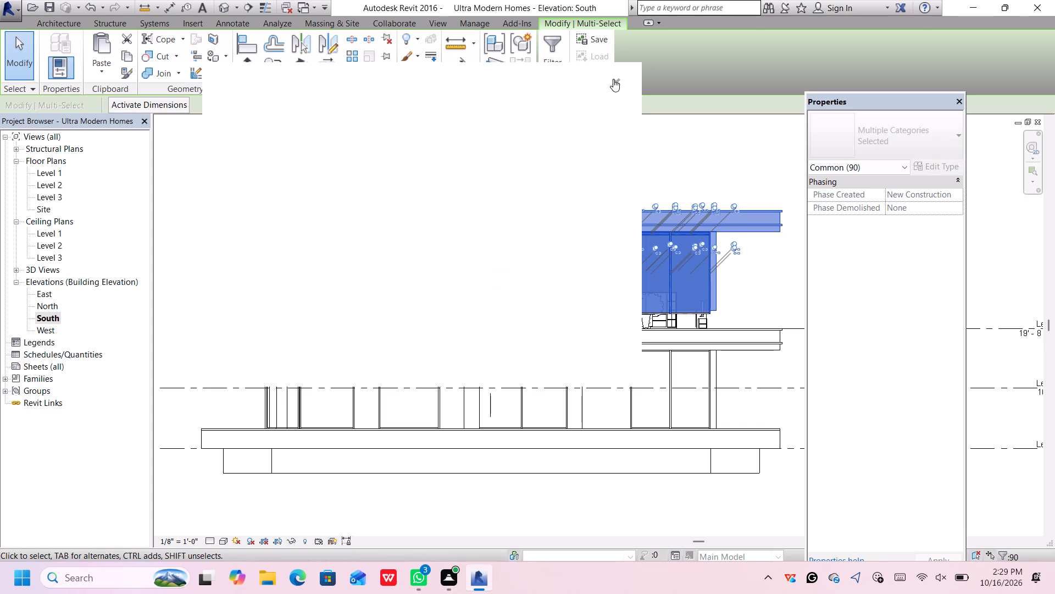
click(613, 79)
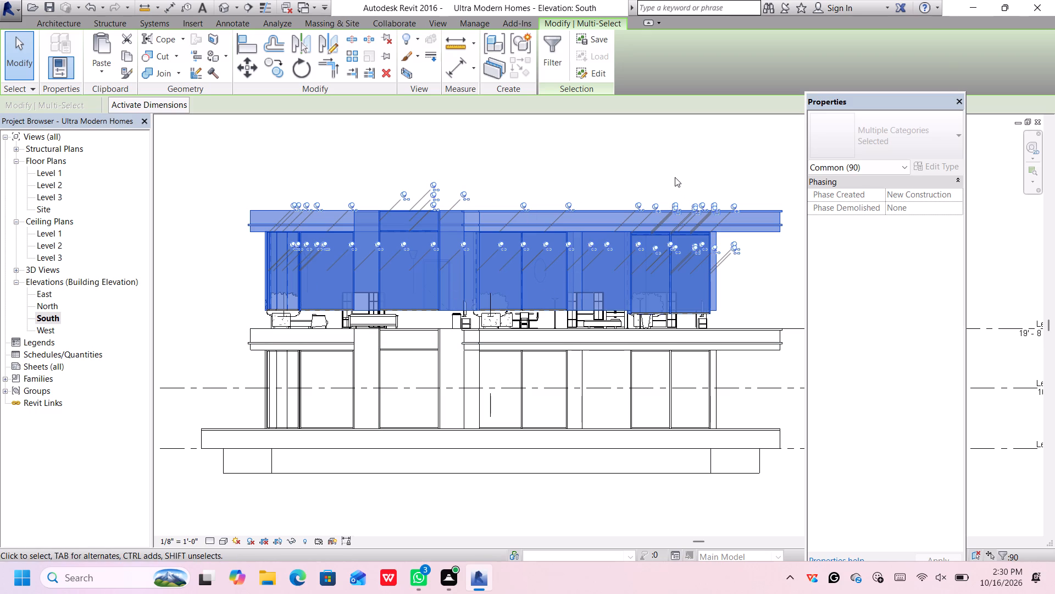
Undo the curtain wall change and the ungrouping so the upper storey is a single model group again.
key(ctrl+z)
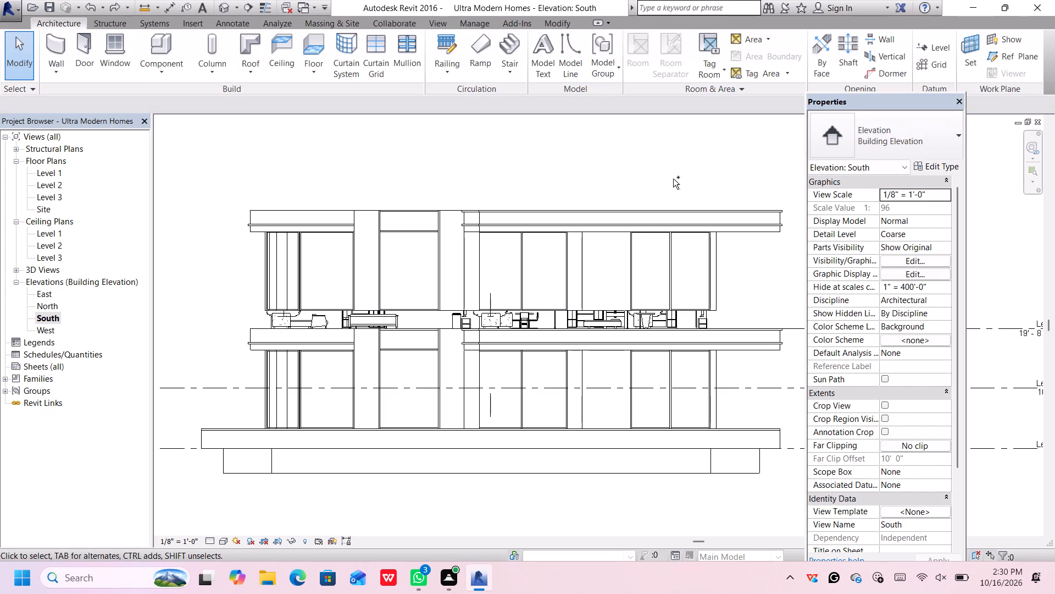
key(ctrl+z)
key(ctrl+z)
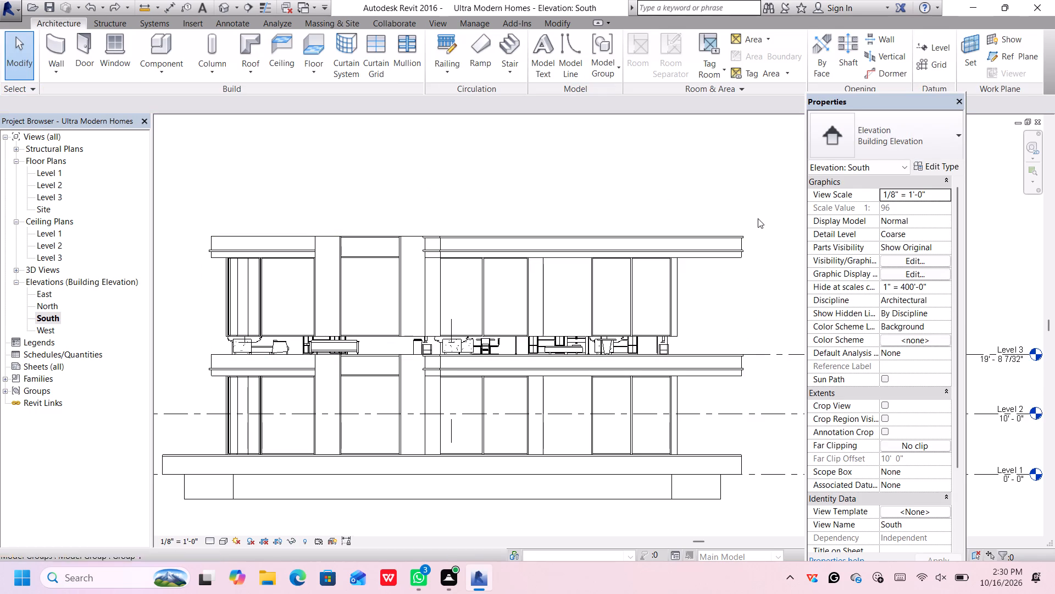
Set the upper-storey model group's origin level offset from Level 3 to 0.
drag(755, 208, 734, 237)
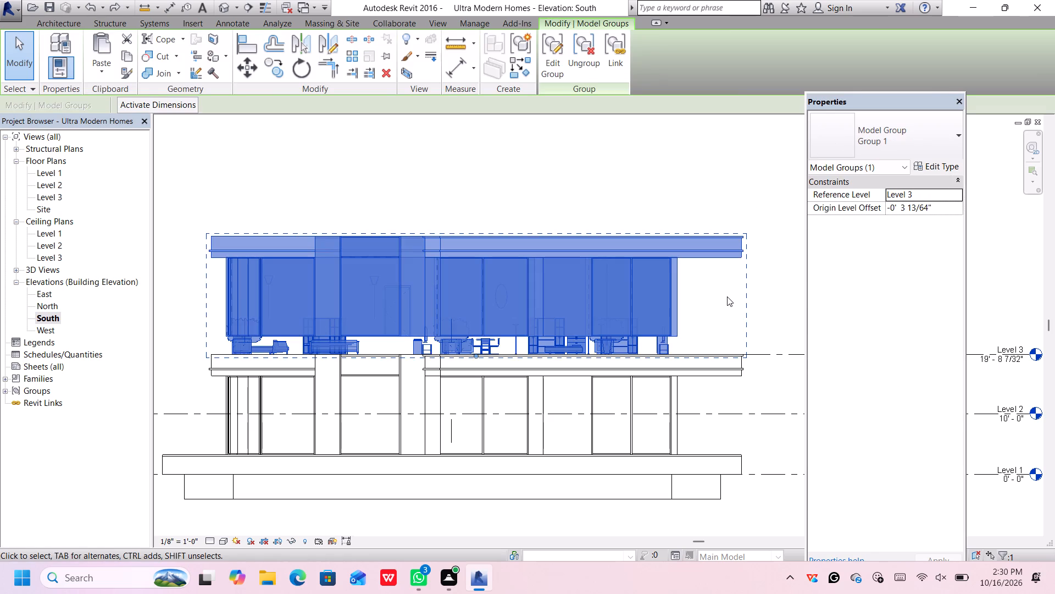
click(728, 298)
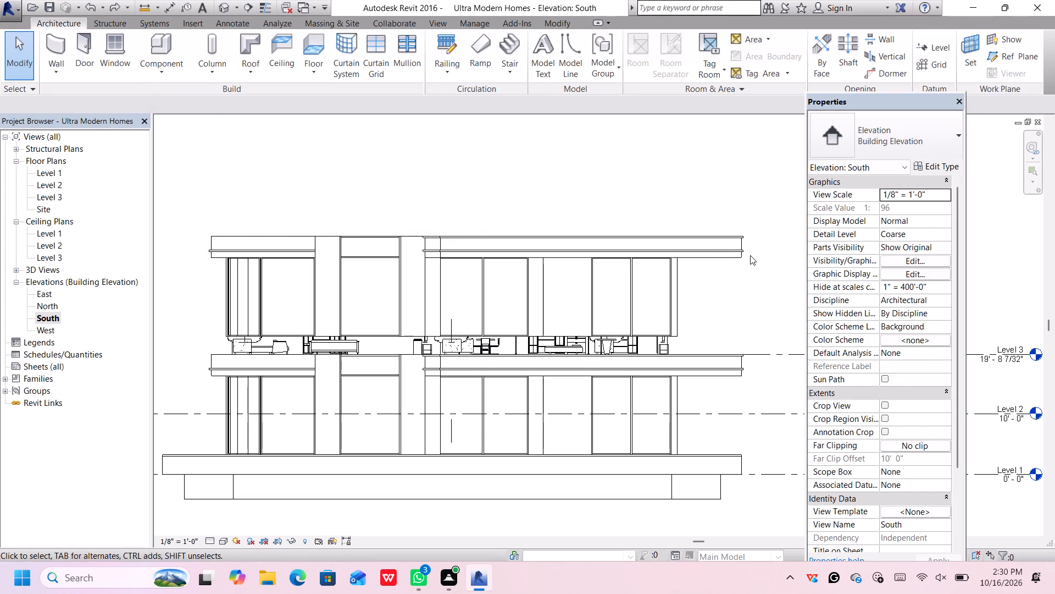
click(743, 257)
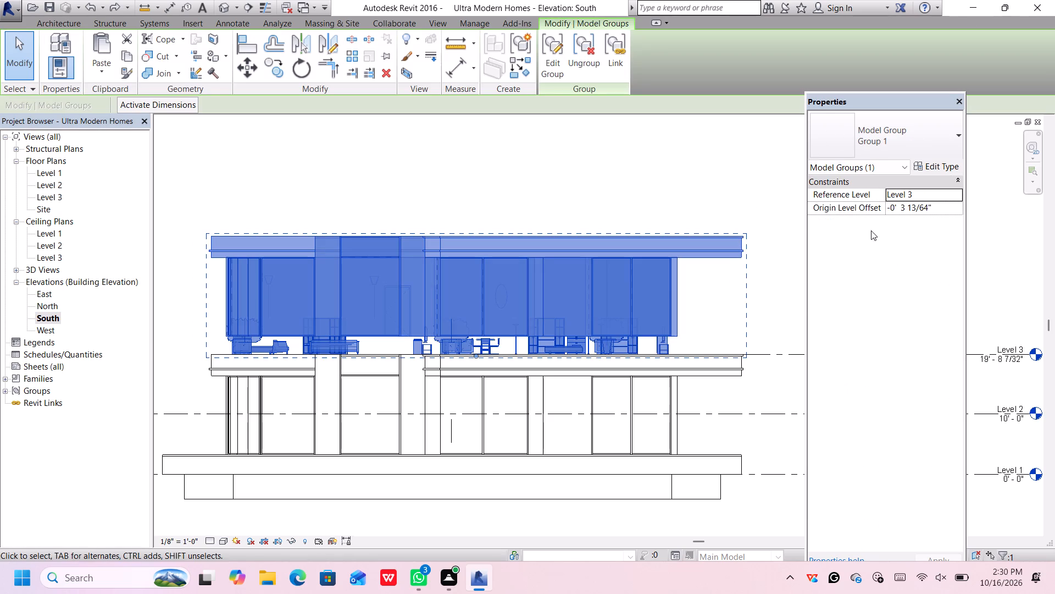
click(936, 204)
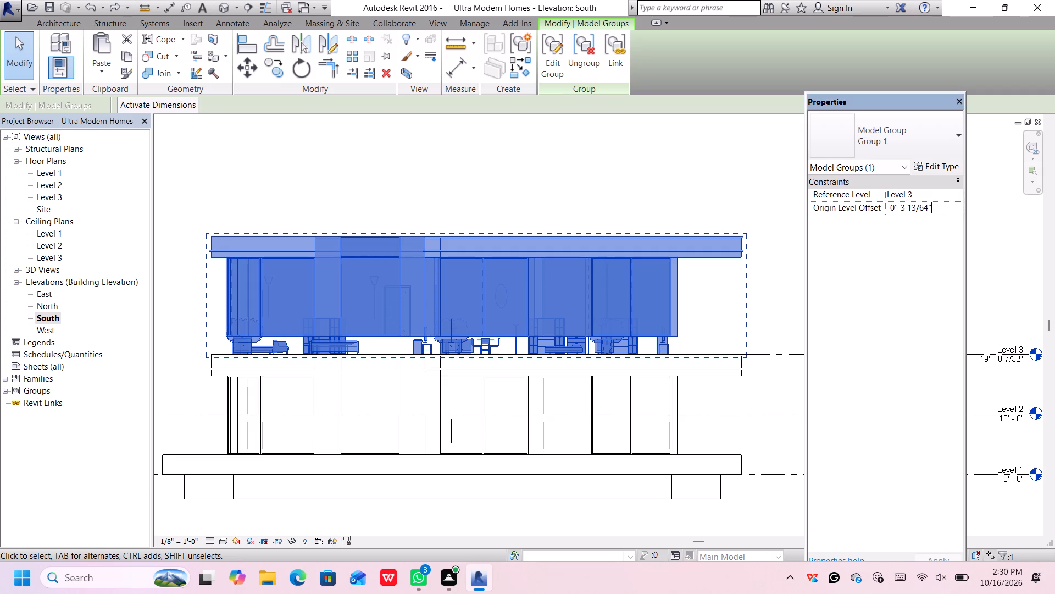
drag(936, 206, 883, 217)
key(BackSpace)
key(0)
key(Return)
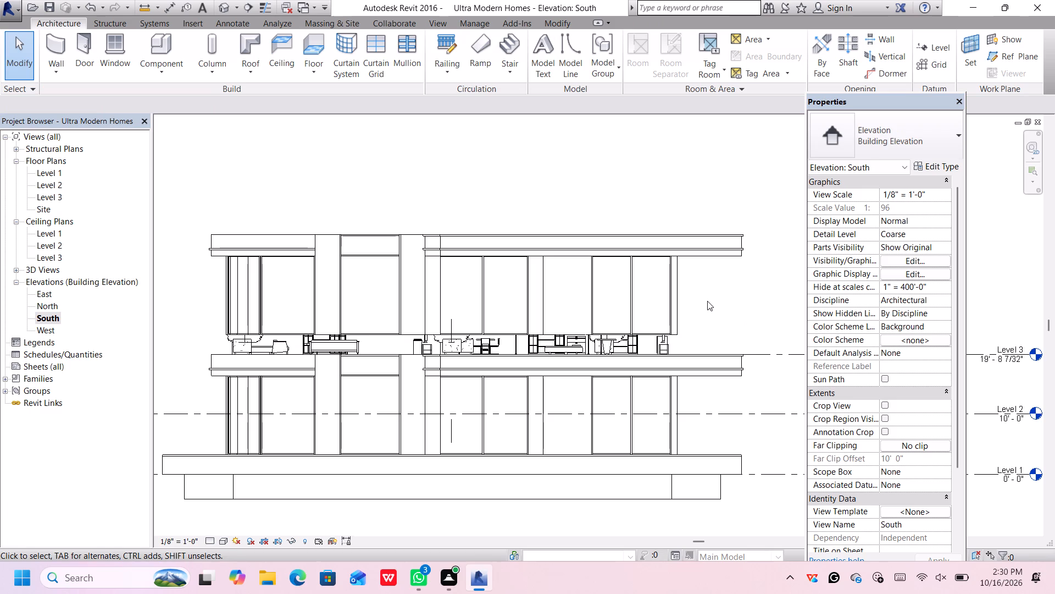
Ungroup the upper-storey model group into its individual elements and clear the selection.
click(674, 307)
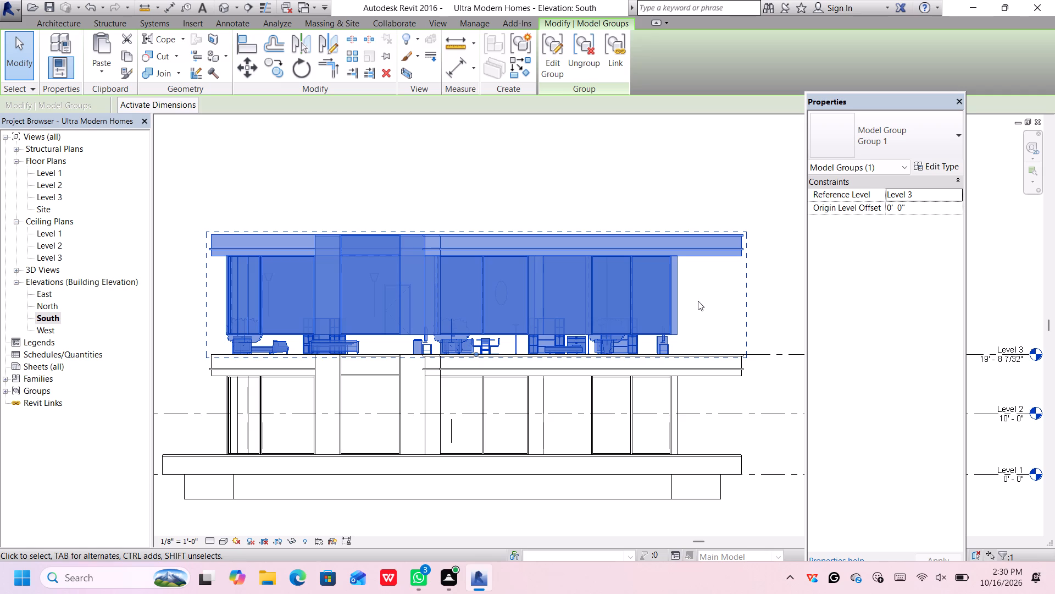
click(582, 49)
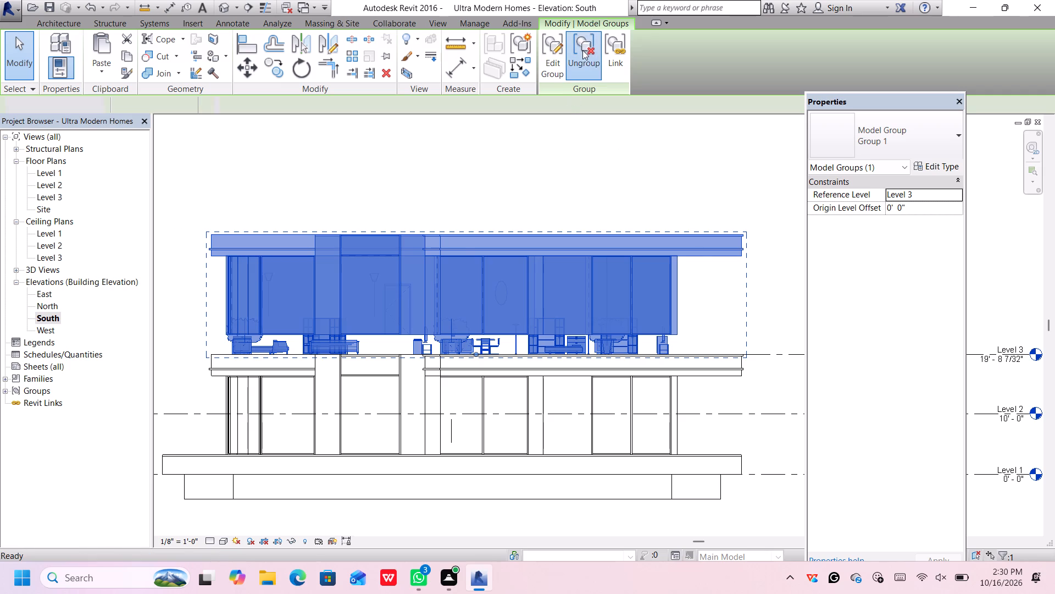
click(782, 205)
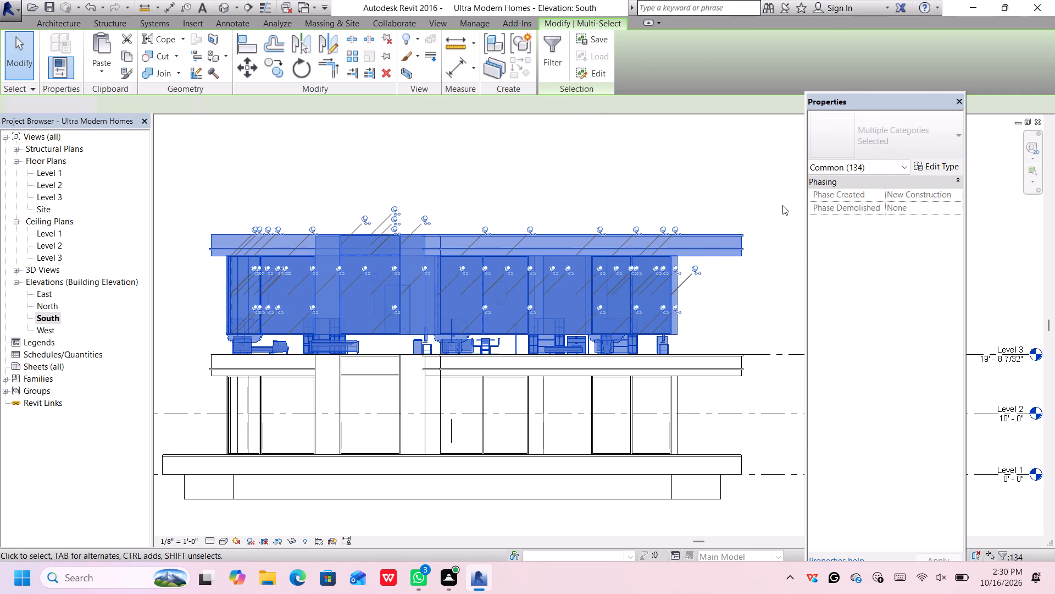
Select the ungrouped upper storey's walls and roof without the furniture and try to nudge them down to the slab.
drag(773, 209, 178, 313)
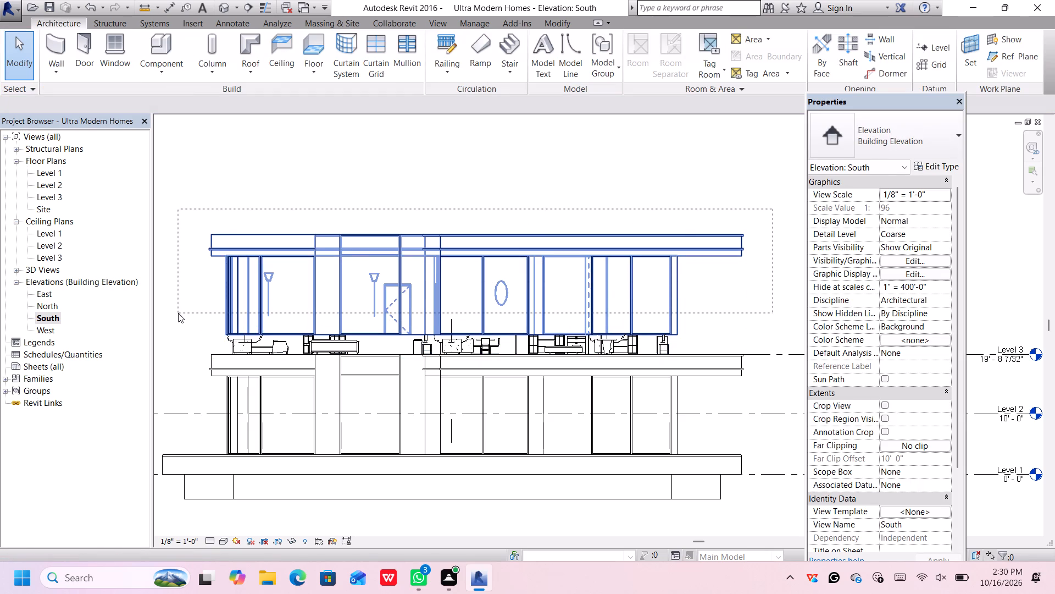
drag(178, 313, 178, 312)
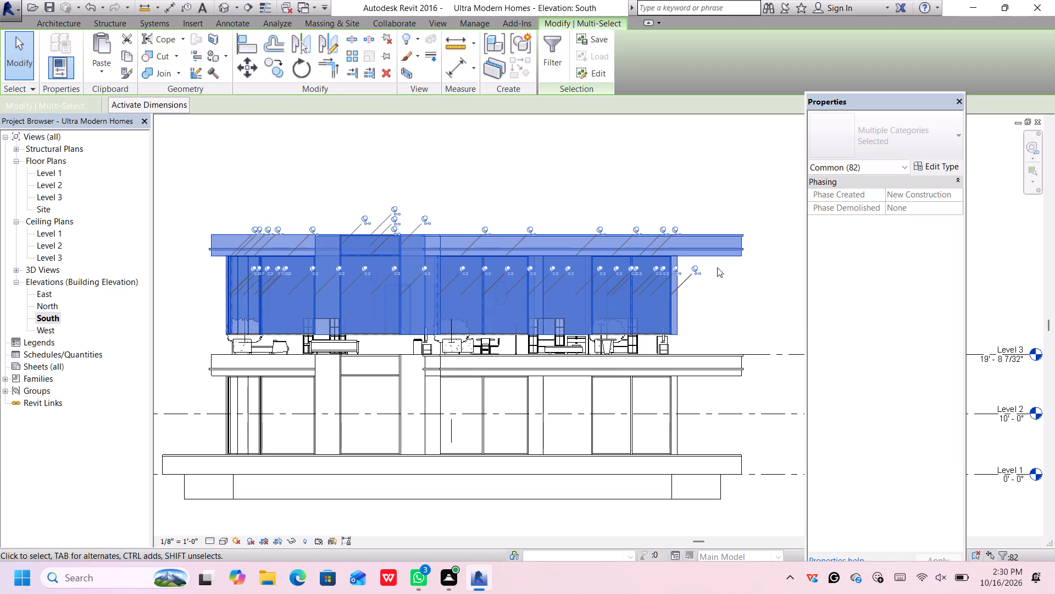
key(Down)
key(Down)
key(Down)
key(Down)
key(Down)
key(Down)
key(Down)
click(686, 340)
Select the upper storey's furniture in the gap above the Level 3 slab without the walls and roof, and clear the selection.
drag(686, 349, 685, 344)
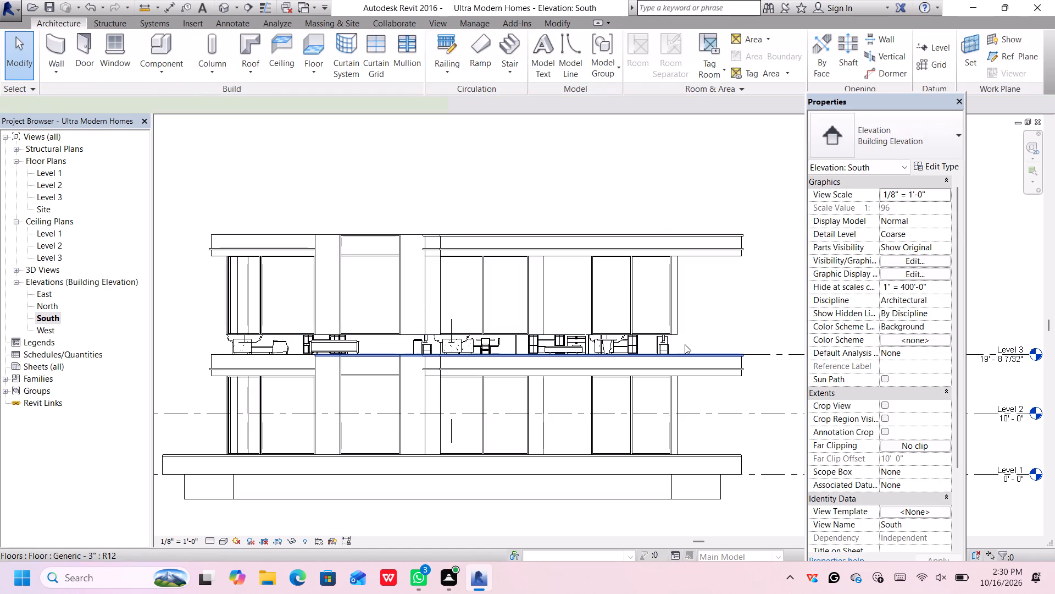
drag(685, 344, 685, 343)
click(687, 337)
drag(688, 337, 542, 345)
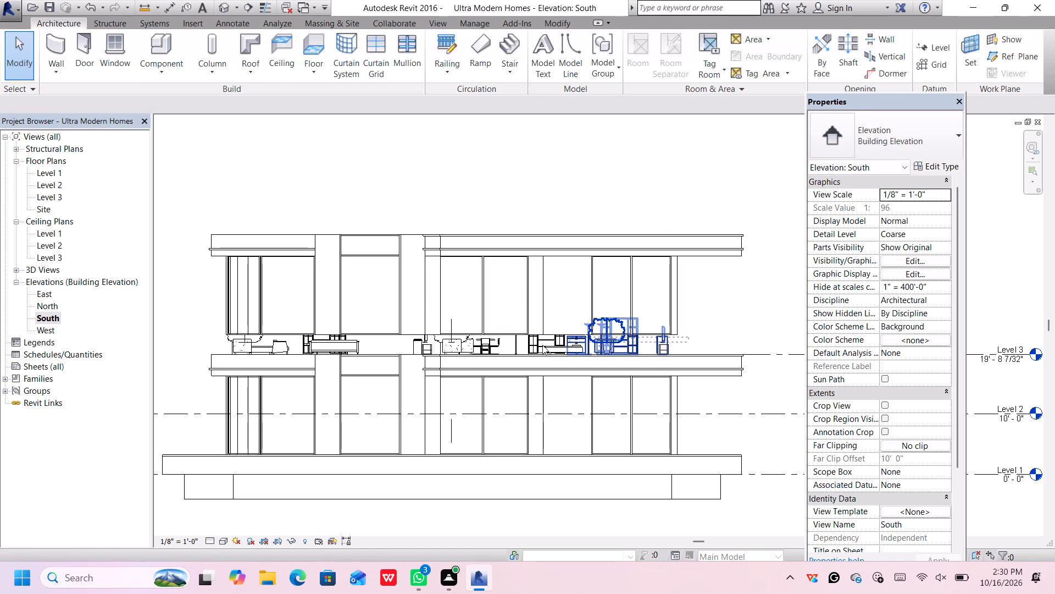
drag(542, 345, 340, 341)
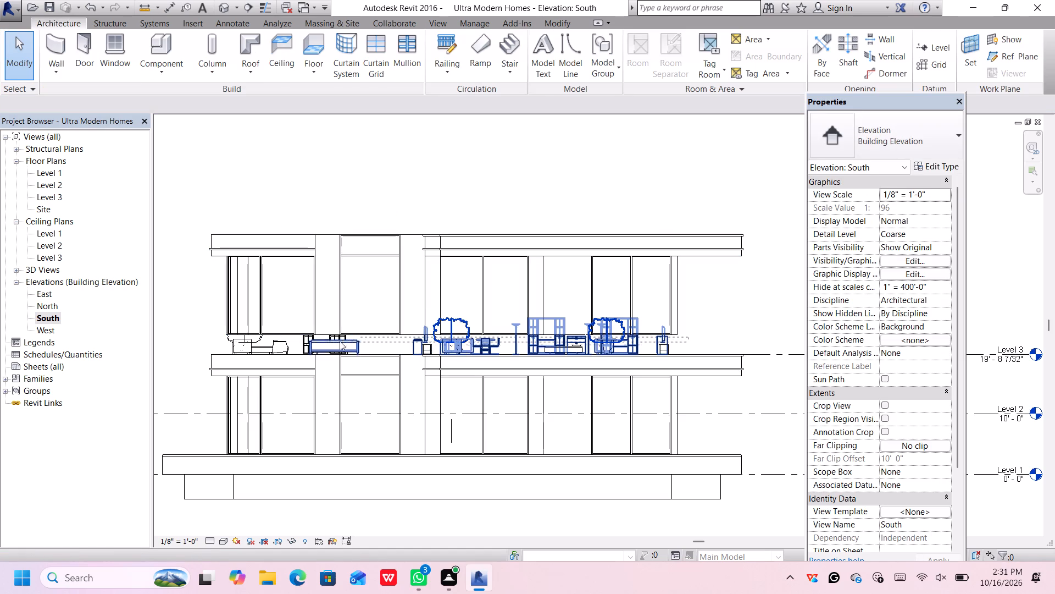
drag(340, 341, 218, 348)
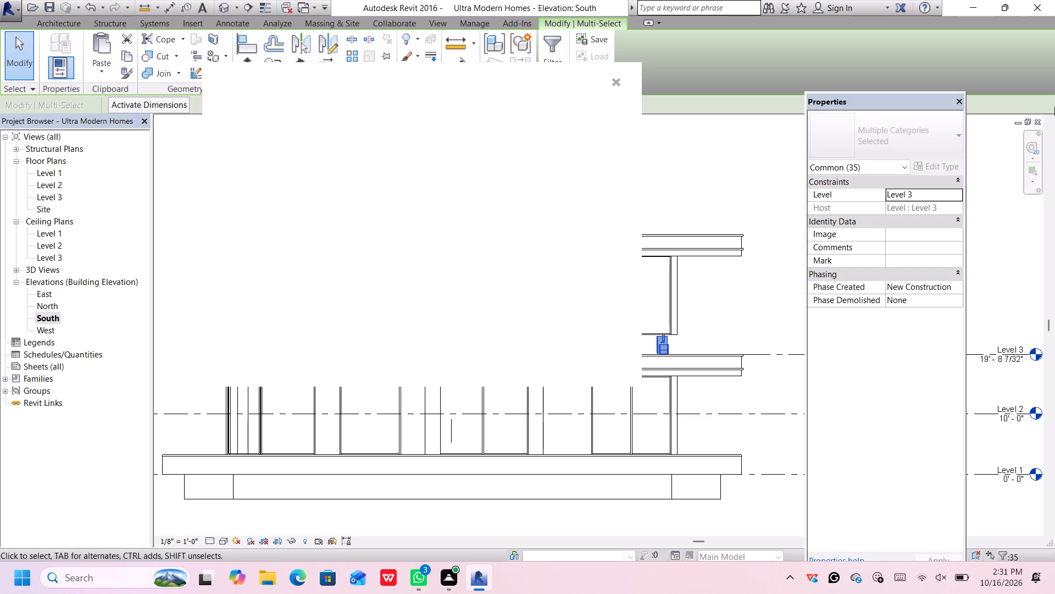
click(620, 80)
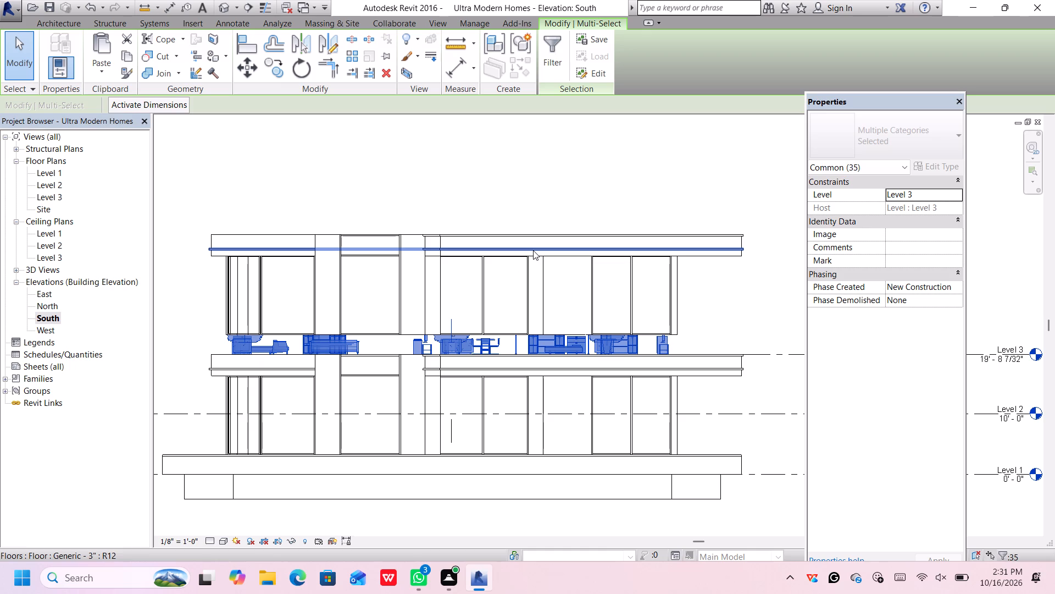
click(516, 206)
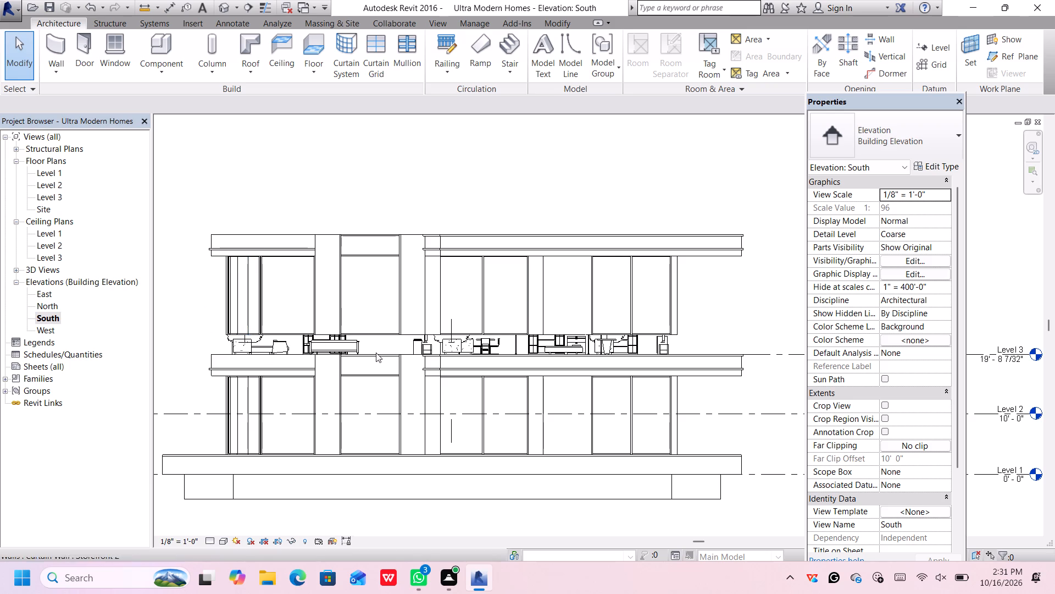
Examine the gap between the upper storey's walls and the Level 3 slab in the South elevation.
scroll(532, 313, down, 6)
scroll(693, 334, down, 3)
scroll(761, 329, up, 3)
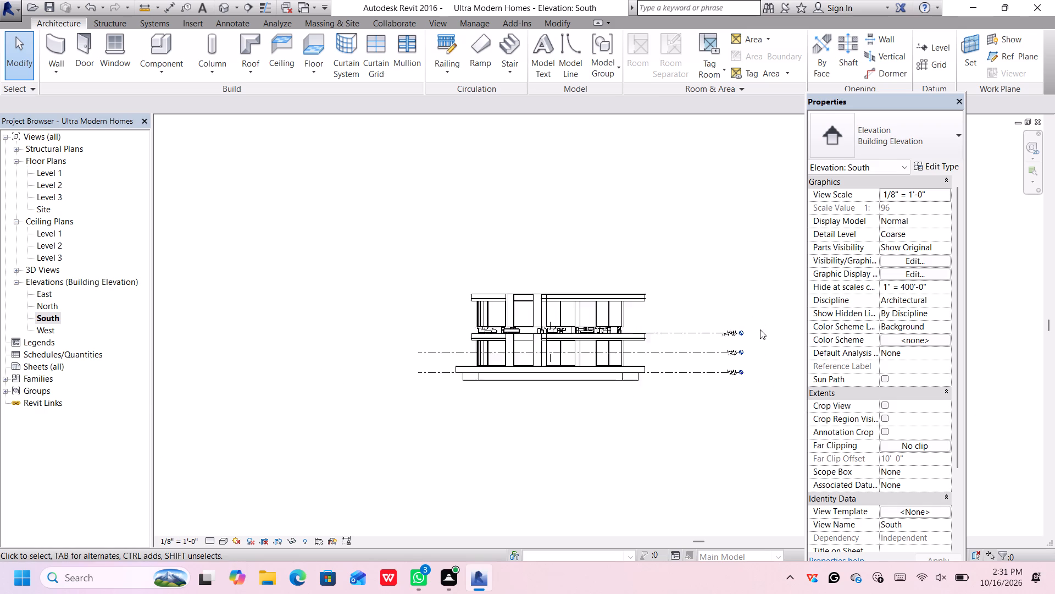
scroll(760, 329, up, 3)
scroll(724, 355, up, 3)
scroll(647, 346, down, 1)
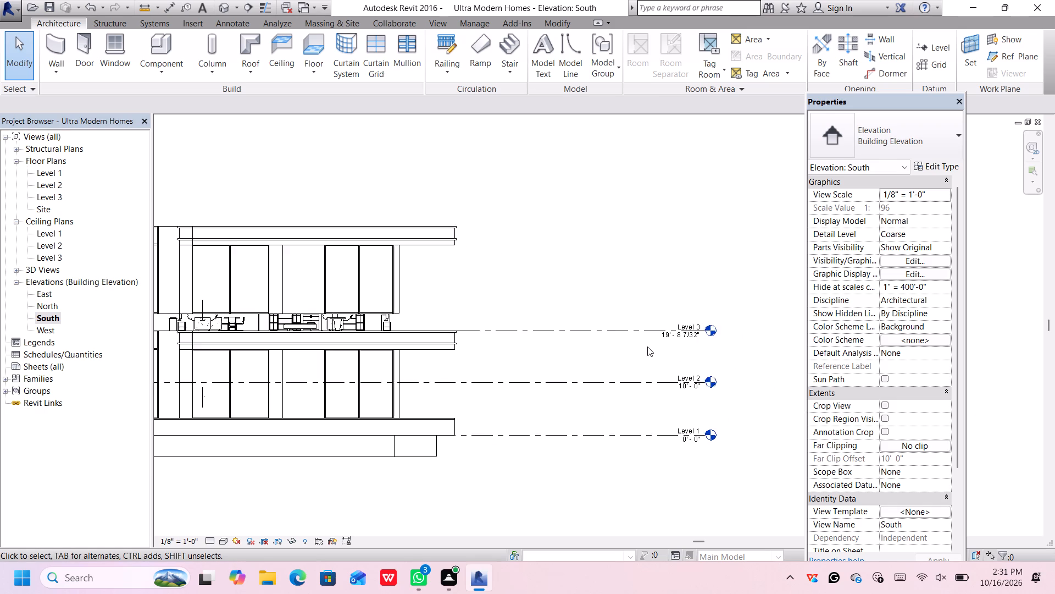
scroll(647, 346, down, 3)
scroll(502, 240, up, 1)
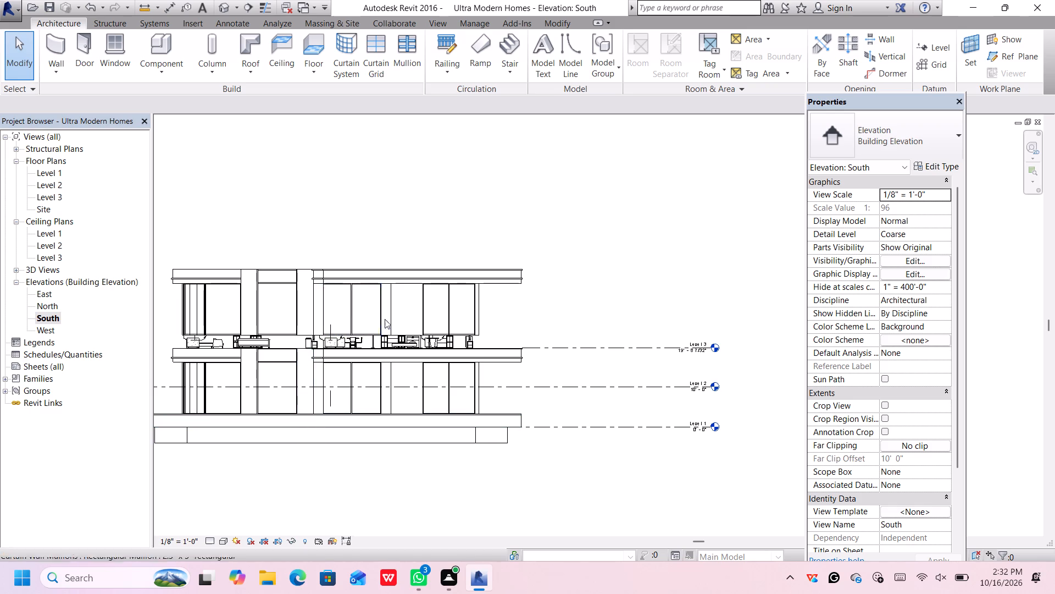
scroll(392, 315, down, 2)
scroll(395, 313, up, 1)
scroll(396, 312, down, 1)
middle_drag(488, 323, 529, 322)
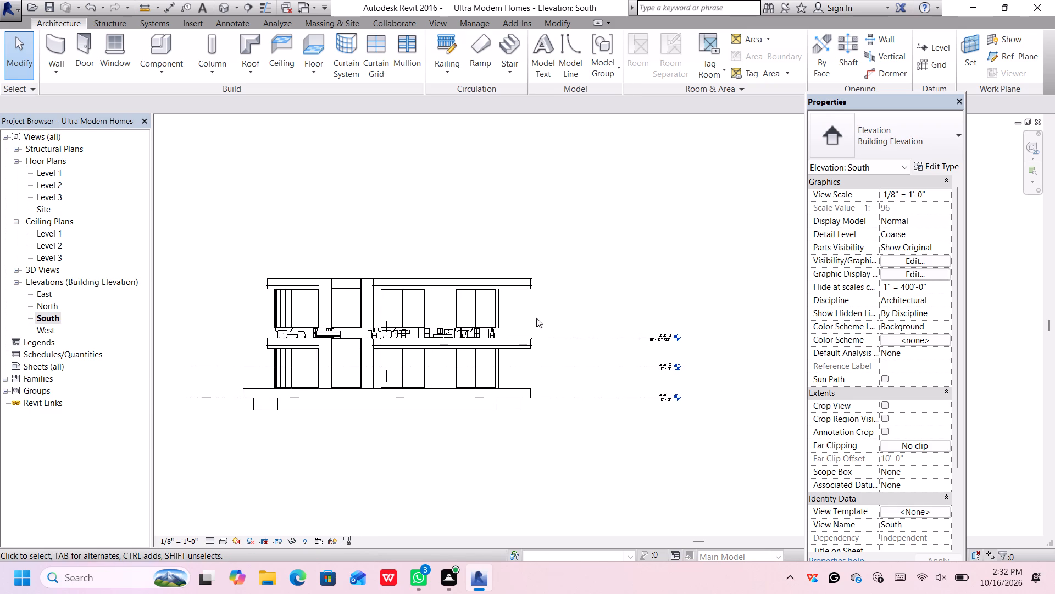
middle_drag(329, 312, 382, 315)
scroll(357, 332, up, 4)
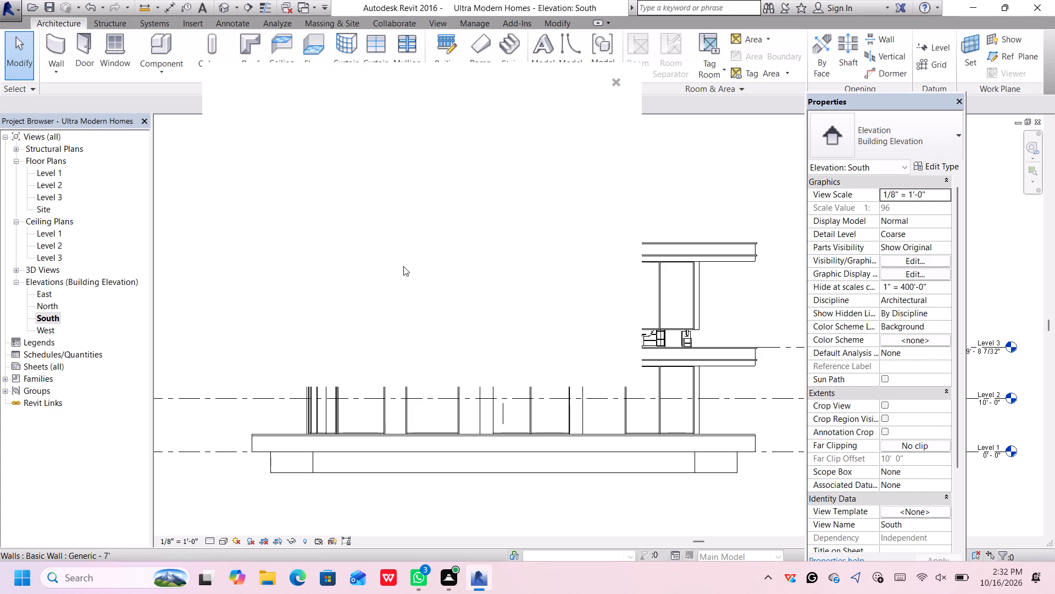
click(618, 79)
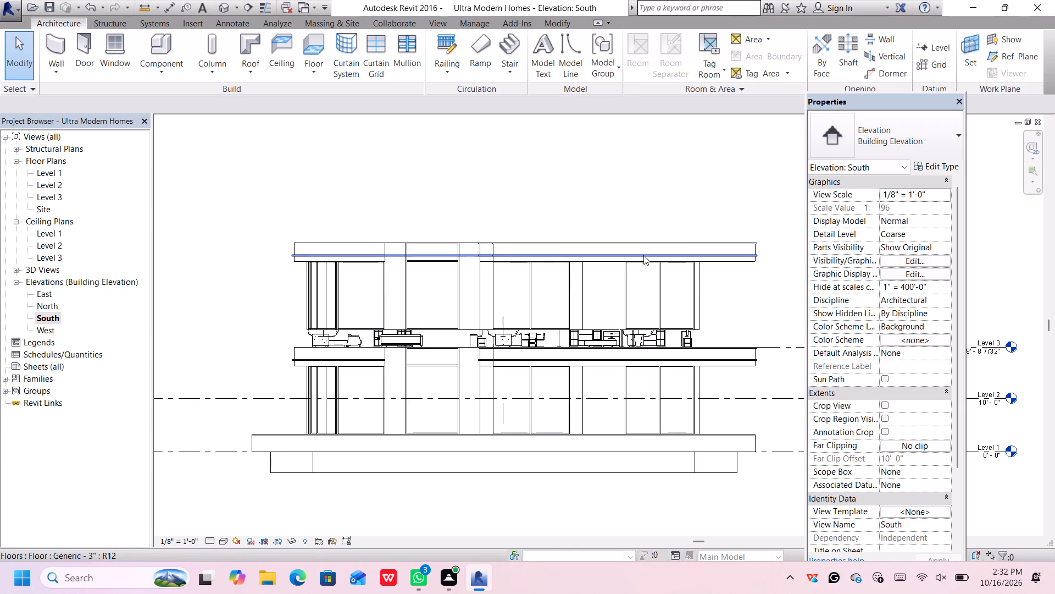
Undo the upper storey's ungrouping and offset change and its paste, leaving only the ground storey group.
key(ctrl+z)
key(ctrl+z)
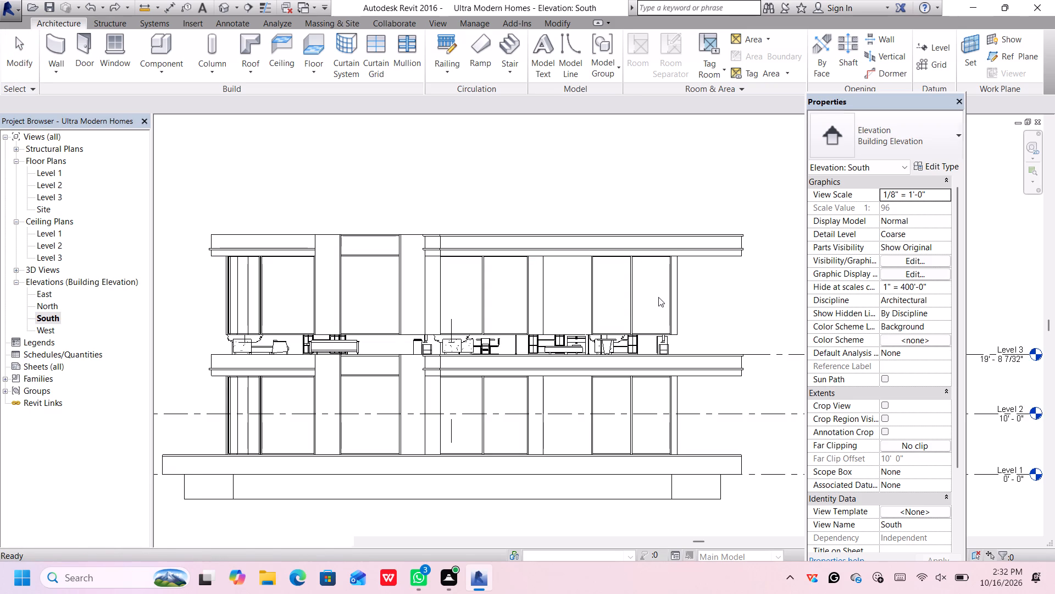
key(ctrl+z)
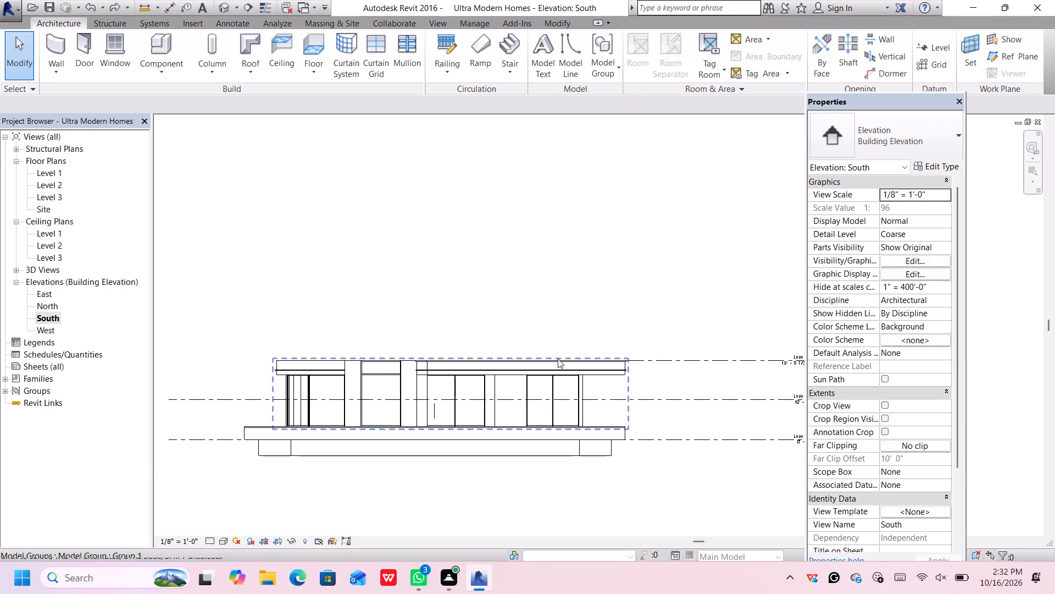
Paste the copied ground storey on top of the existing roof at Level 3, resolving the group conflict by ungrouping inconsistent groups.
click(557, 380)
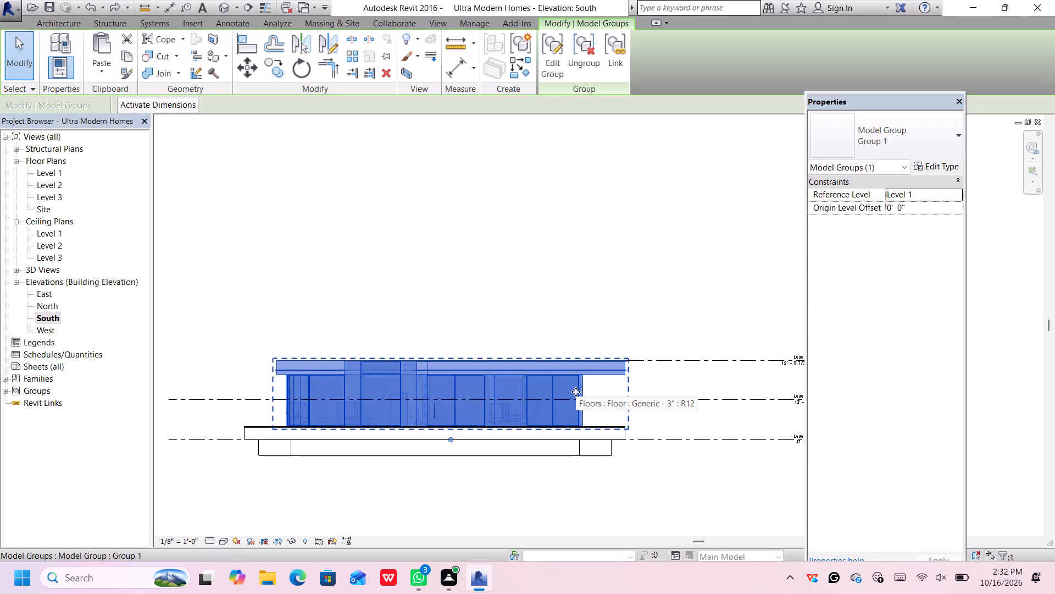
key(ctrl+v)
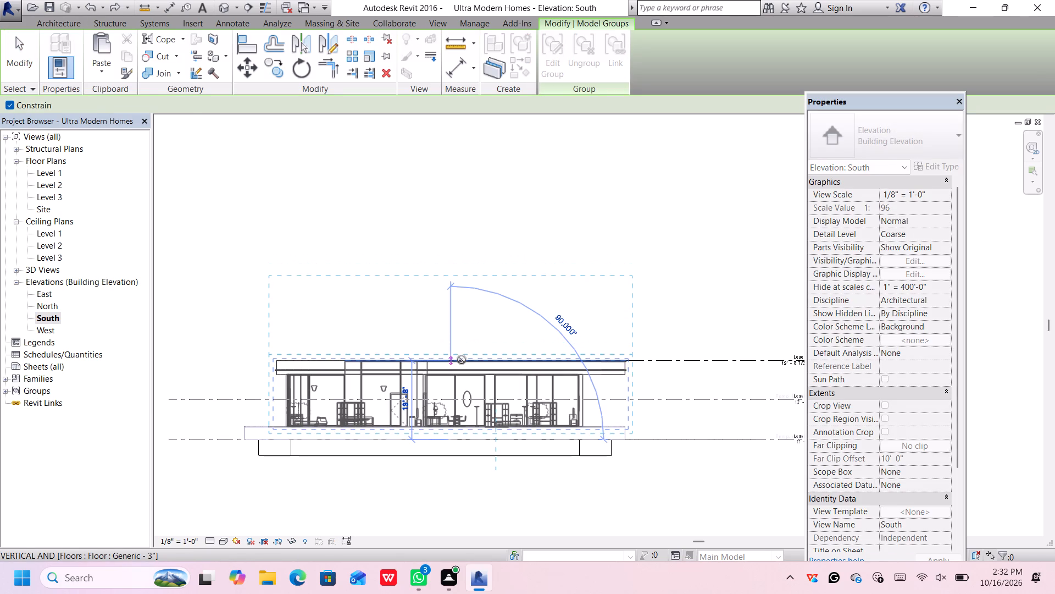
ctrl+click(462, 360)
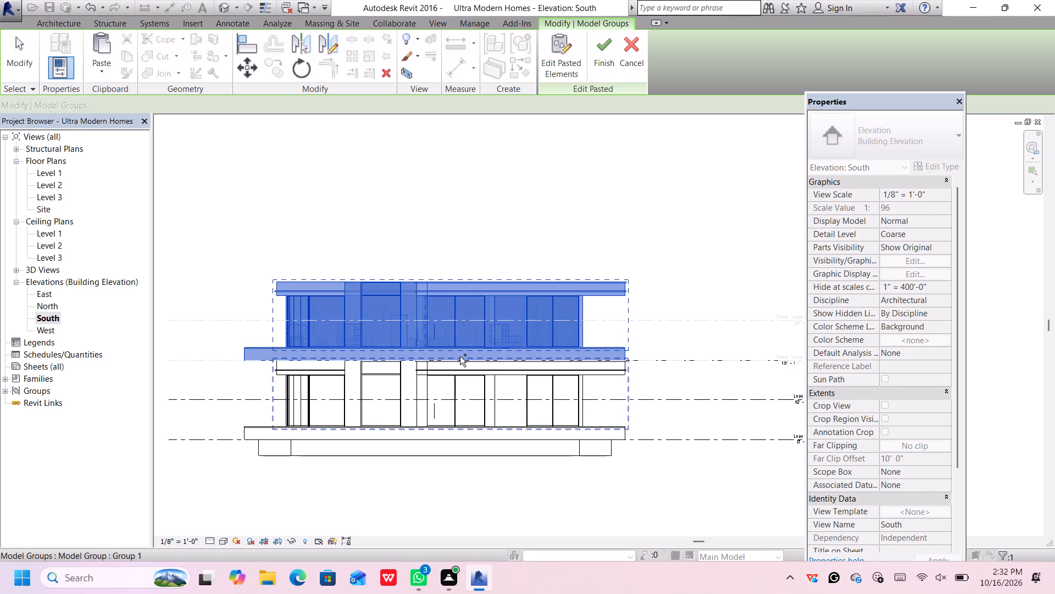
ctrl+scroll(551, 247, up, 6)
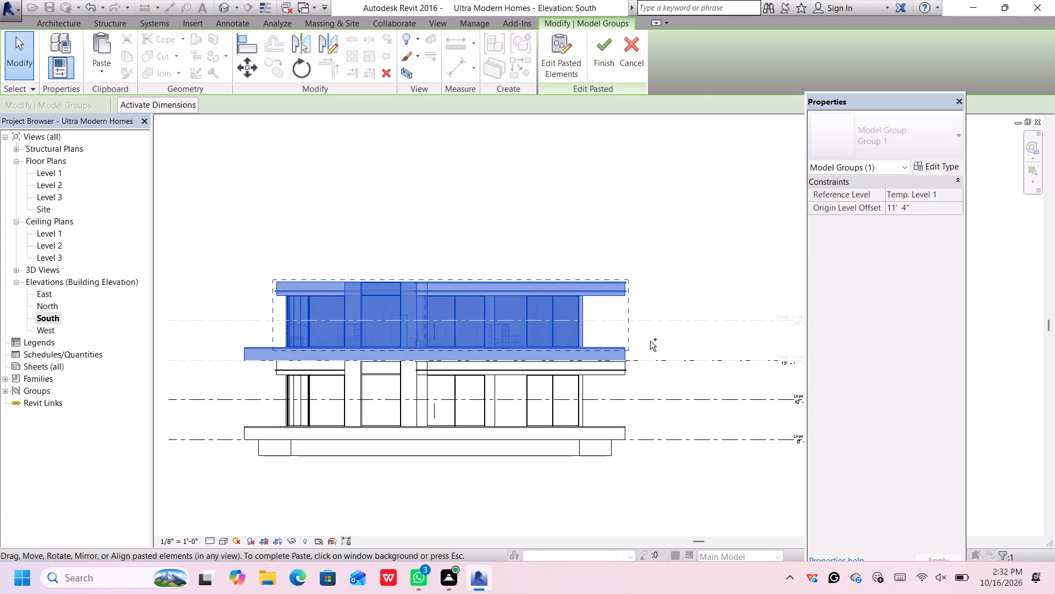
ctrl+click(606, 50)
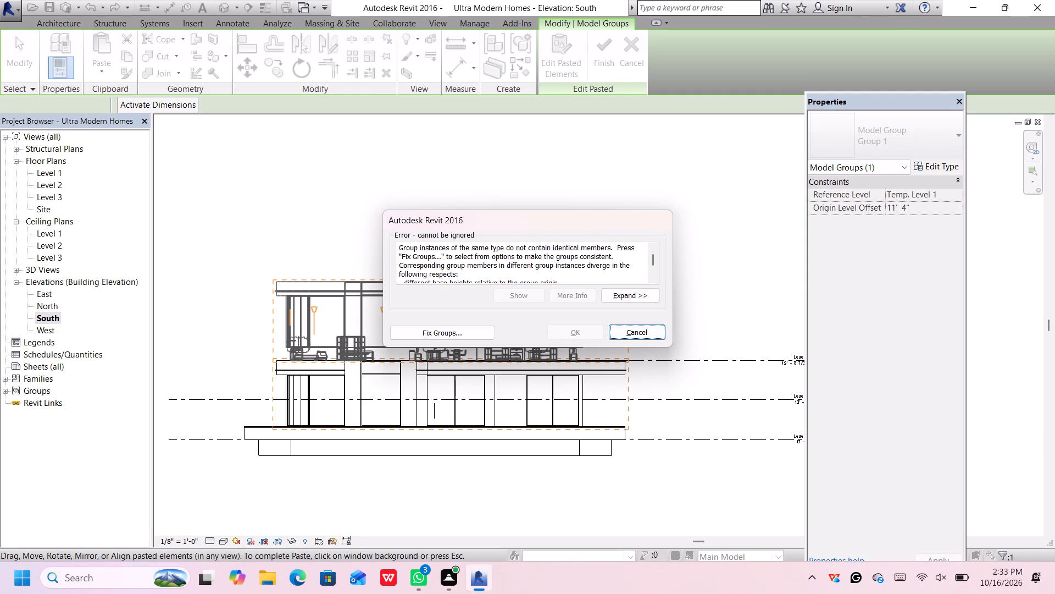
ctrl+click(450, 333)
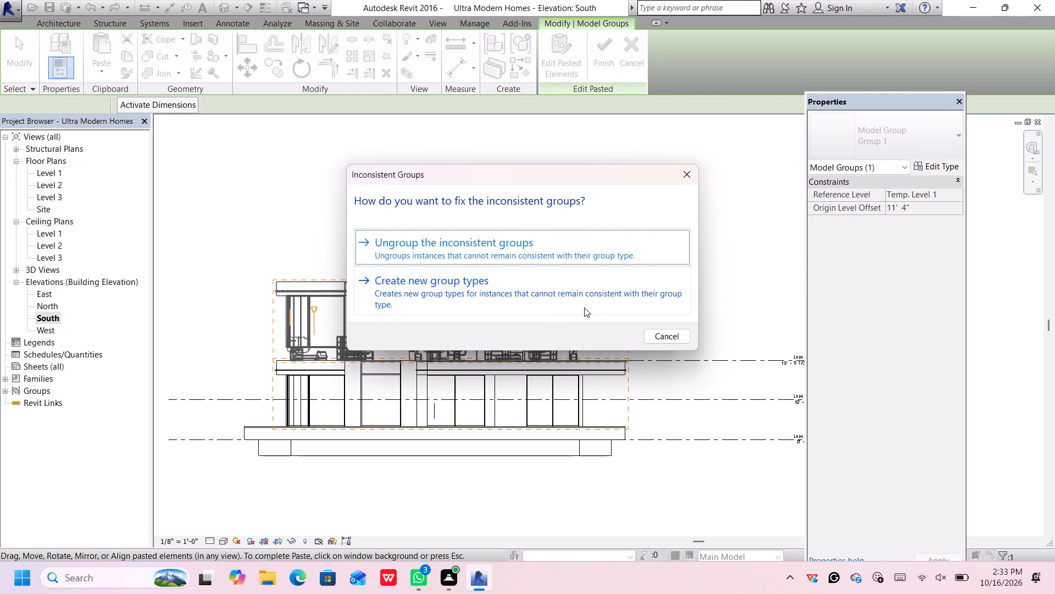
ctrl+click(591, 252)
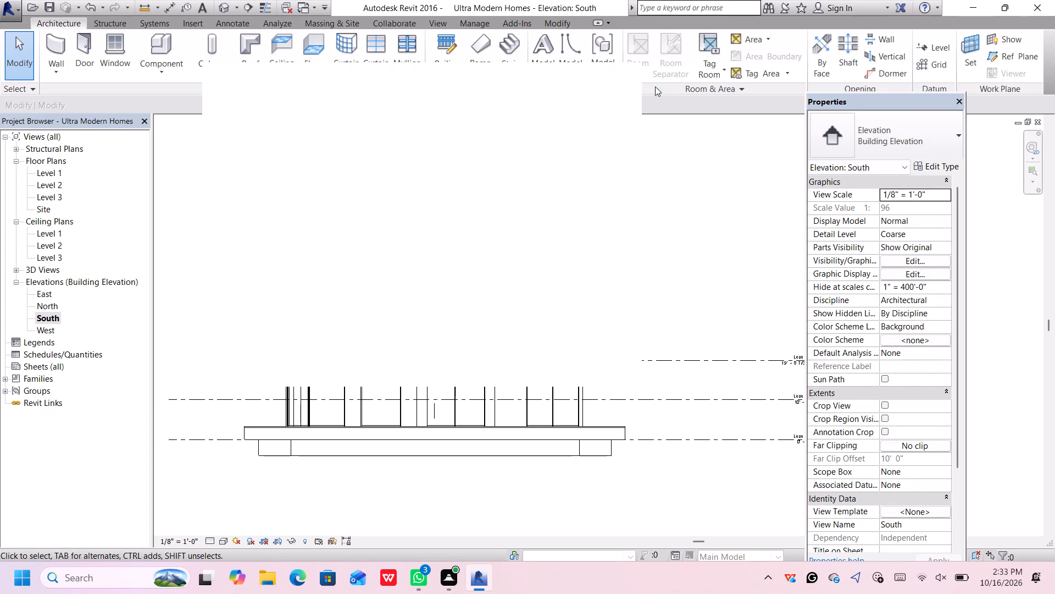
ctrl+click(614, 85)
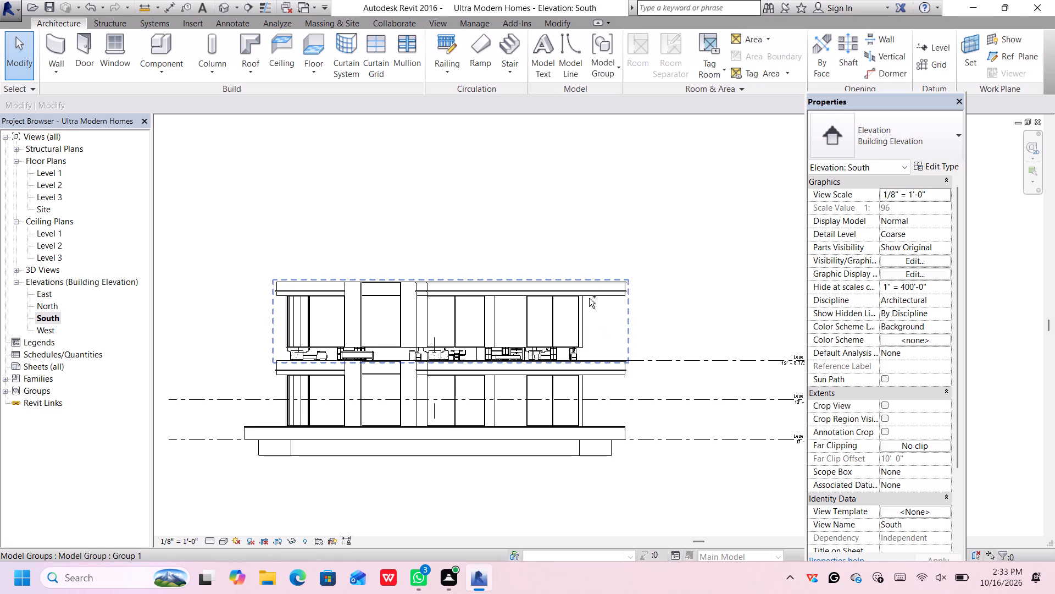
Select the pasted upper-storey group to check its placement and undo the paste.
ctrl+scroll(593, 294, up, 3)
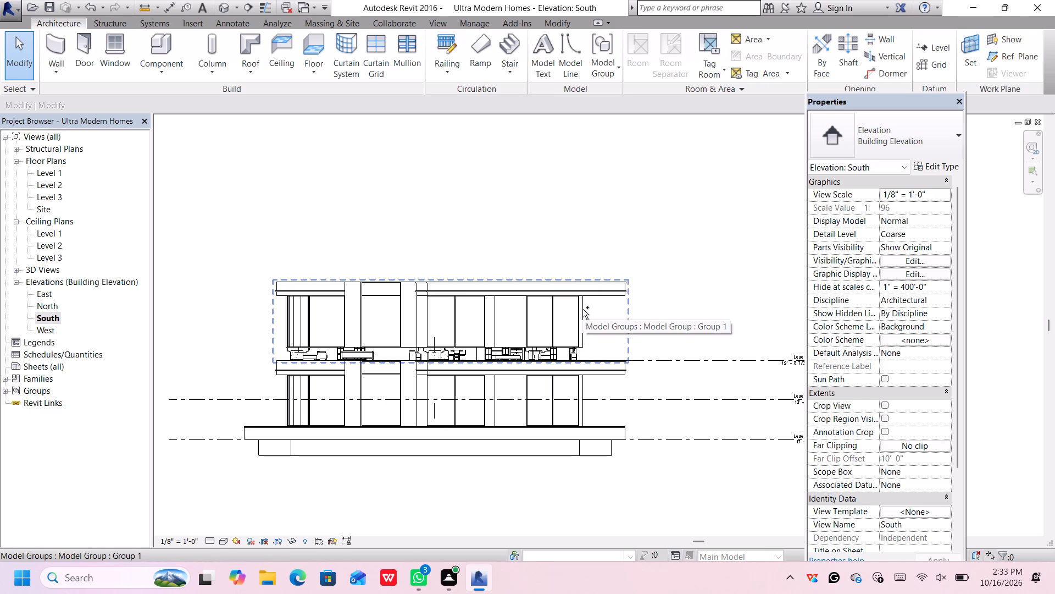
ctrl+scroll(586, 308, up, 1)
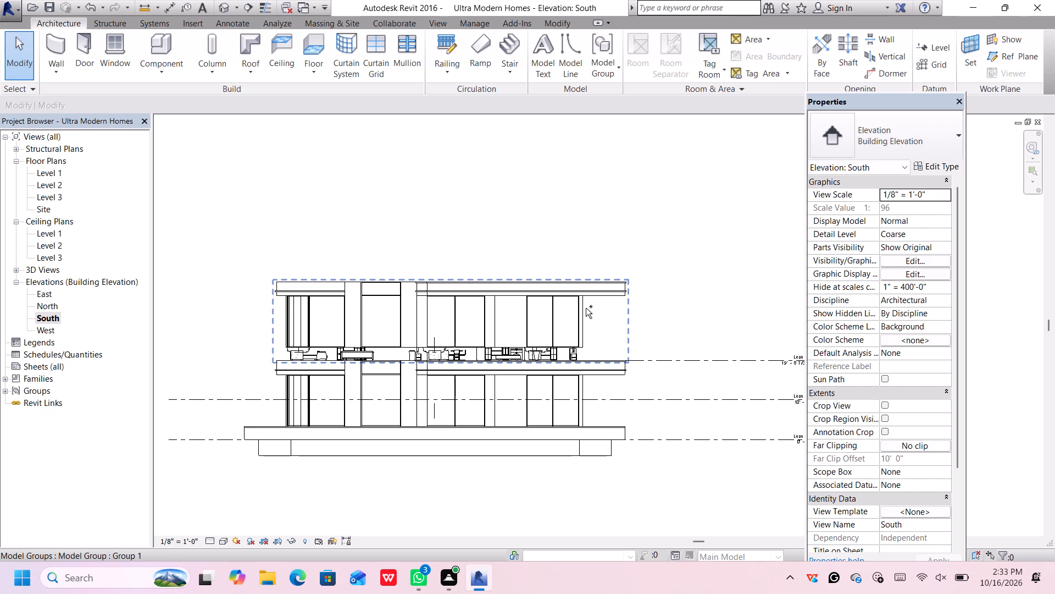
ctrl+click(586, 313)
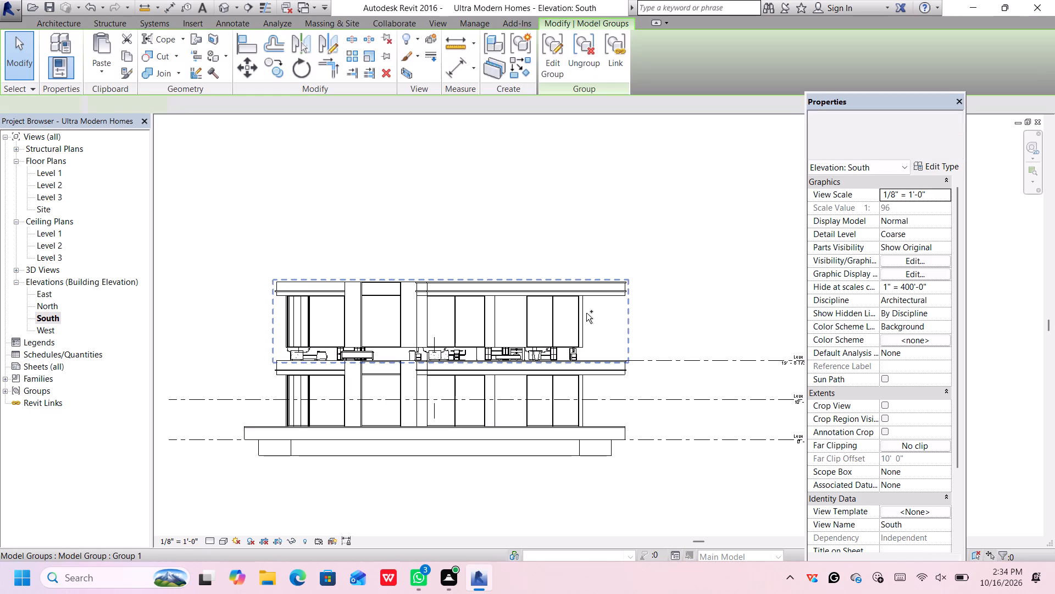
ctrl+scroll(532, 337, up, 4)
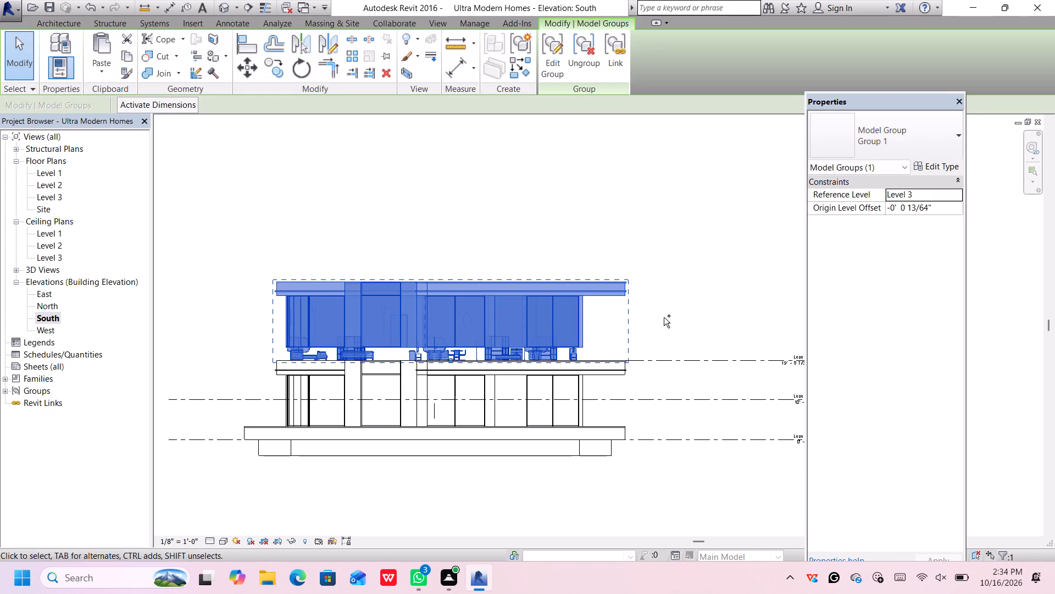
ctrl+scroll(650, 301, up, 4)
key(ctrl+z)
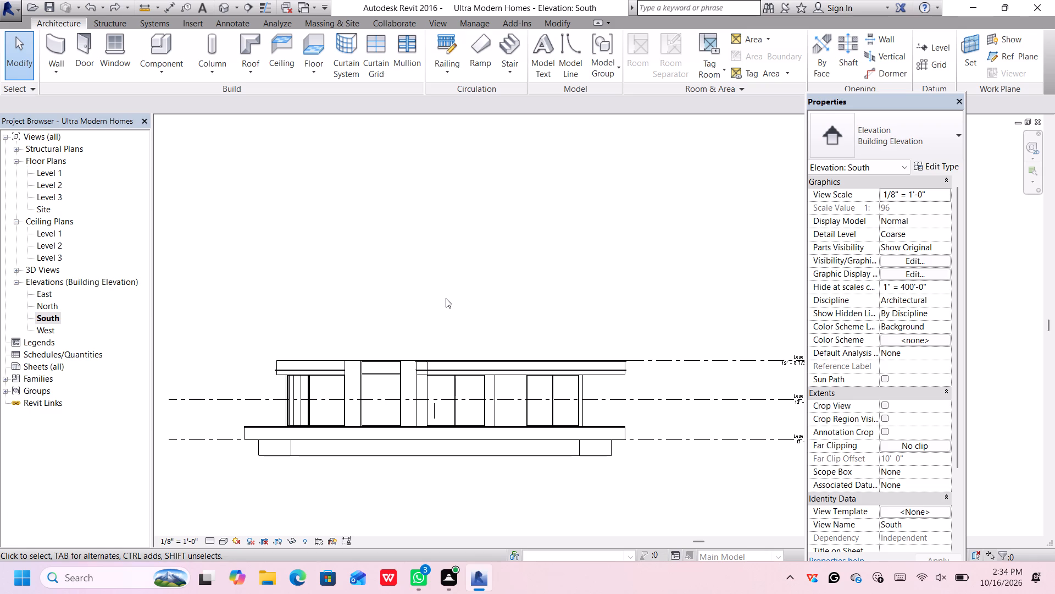
Ungroup the ground storey model group in the Level 1 floor plan.
click(54, 171)
click(54, 171)
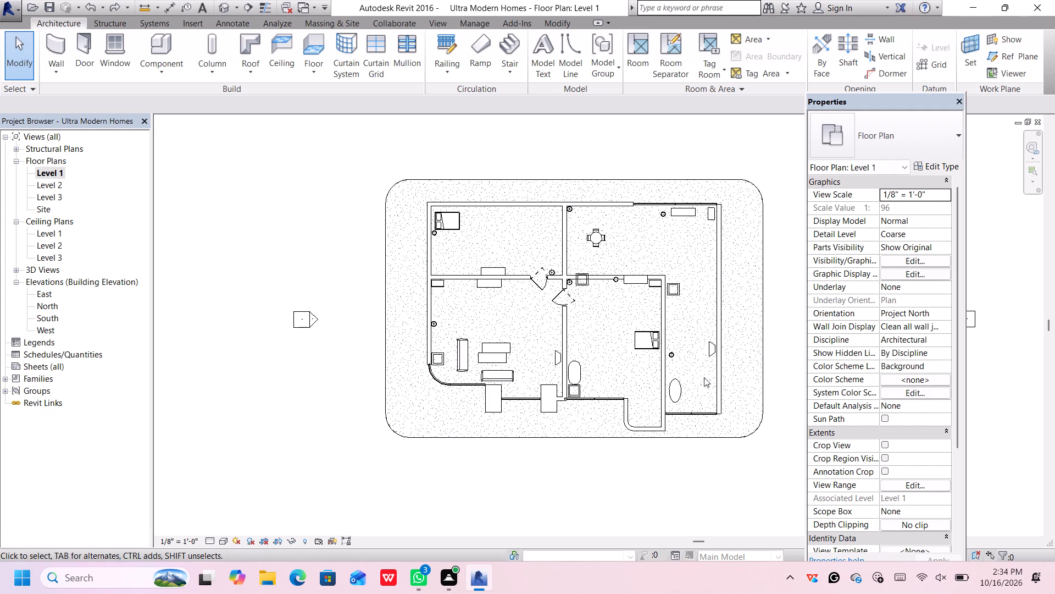
scroll(767, 266, up, 3)
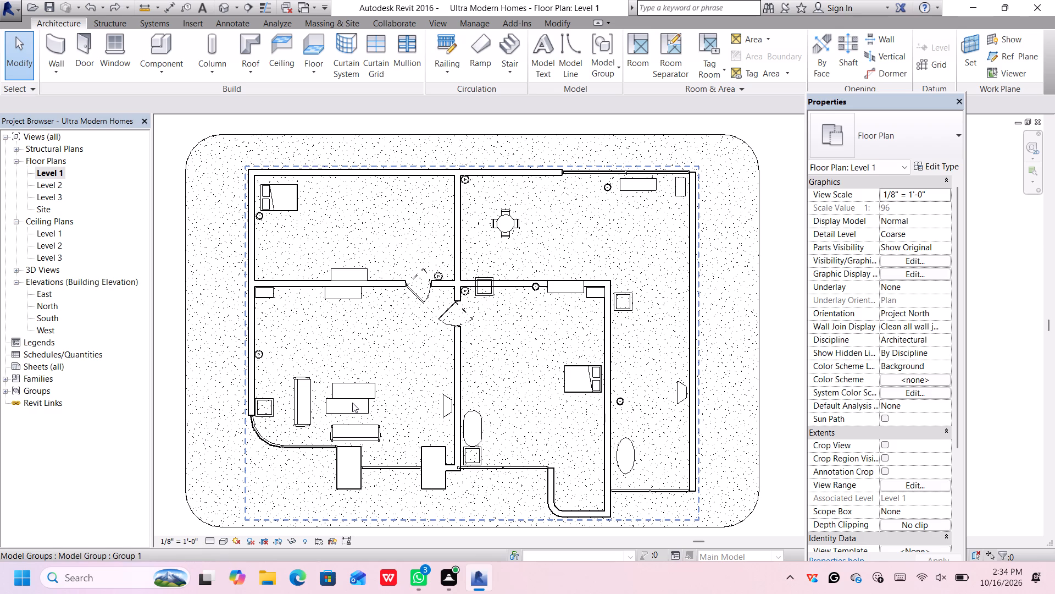
scroll(352, 399, down, 4)
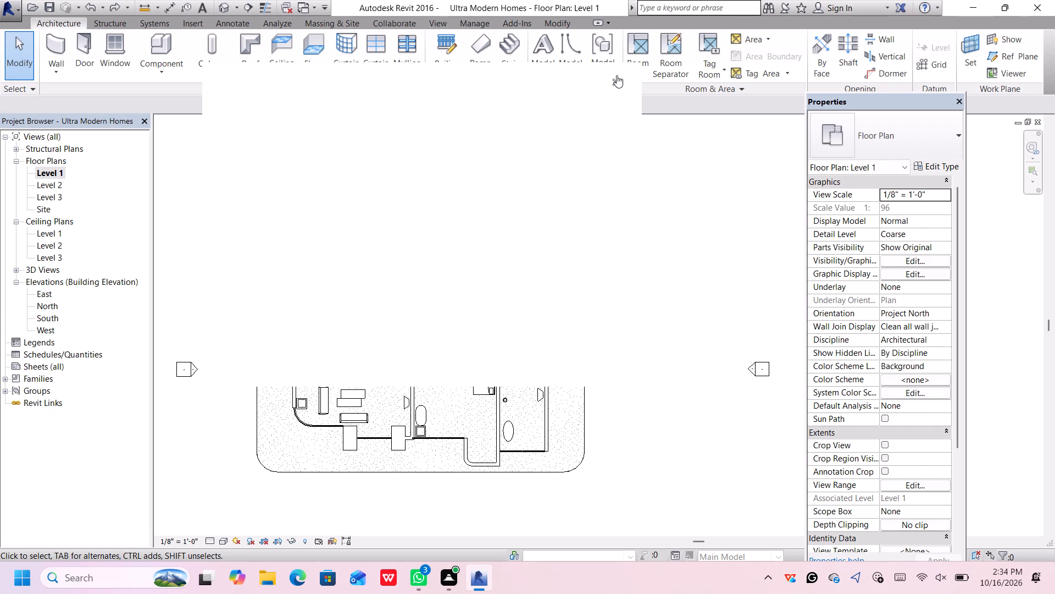
click(621, 84)
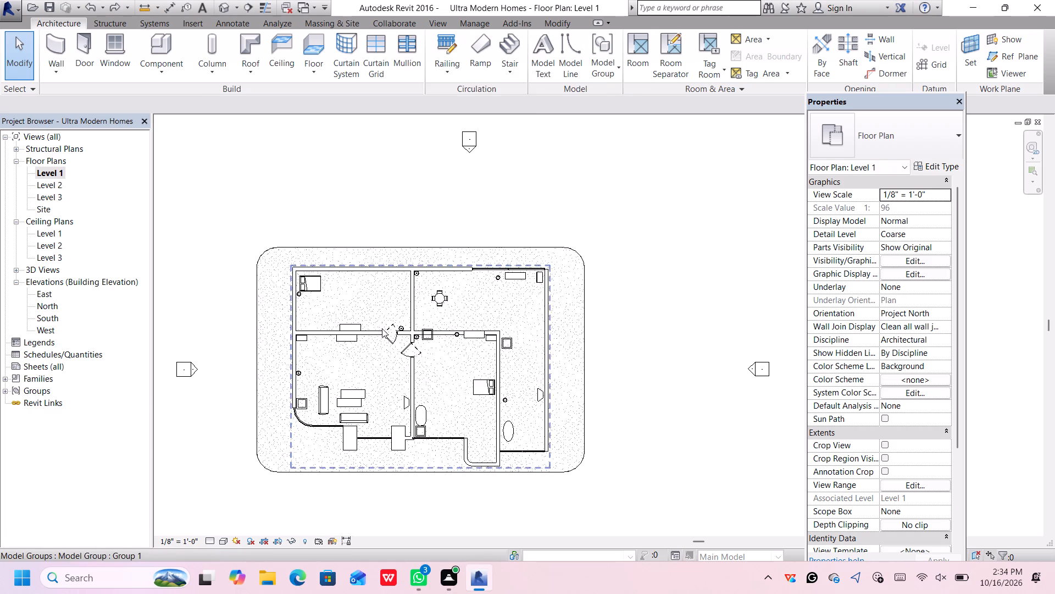
scroll(401, 322, up, 6)
click(477, 279)
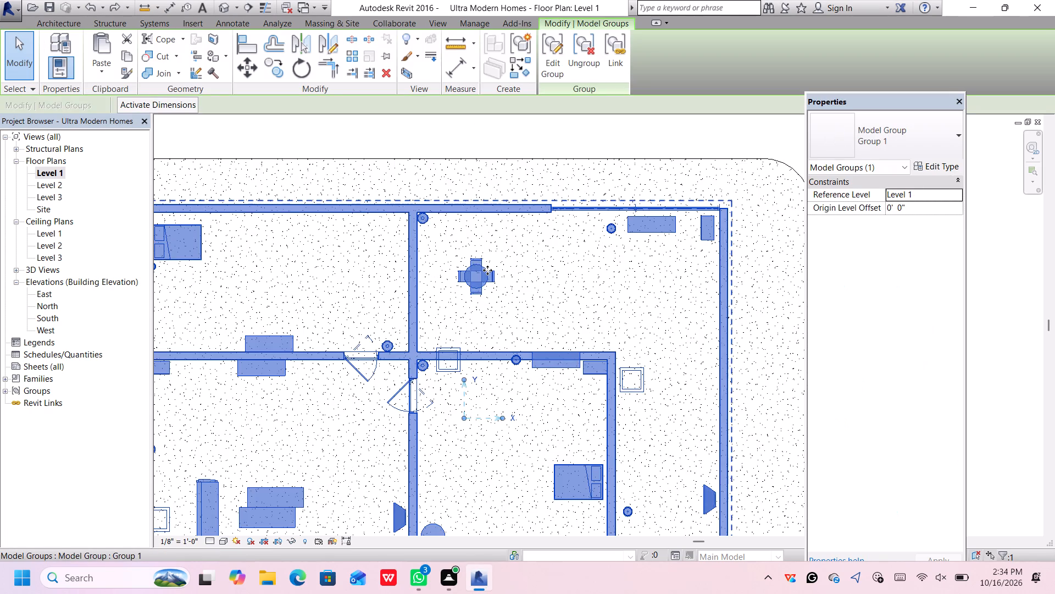
scroll(487, 270, down, 5)
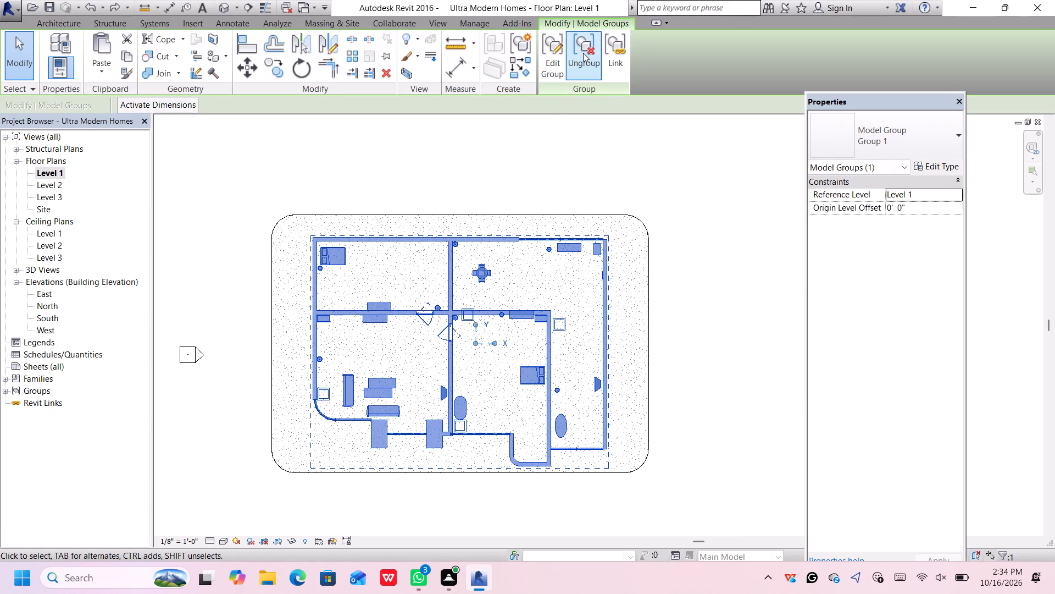
click(583, 53)
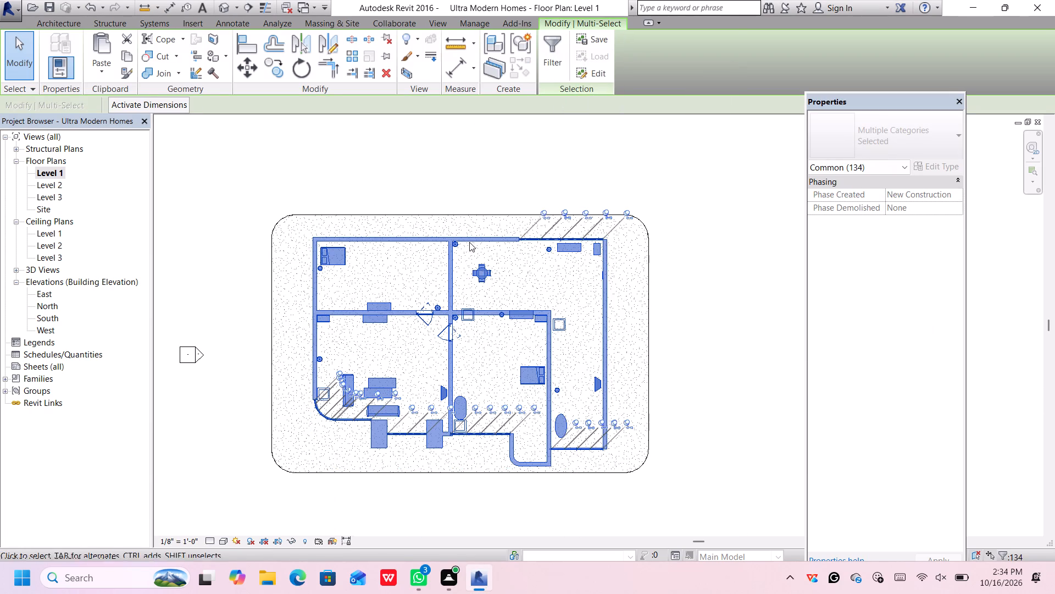
Select the round dining table in the Level 1 plan to check that it is separate from the group.
scroll(440, 323, up, 4)
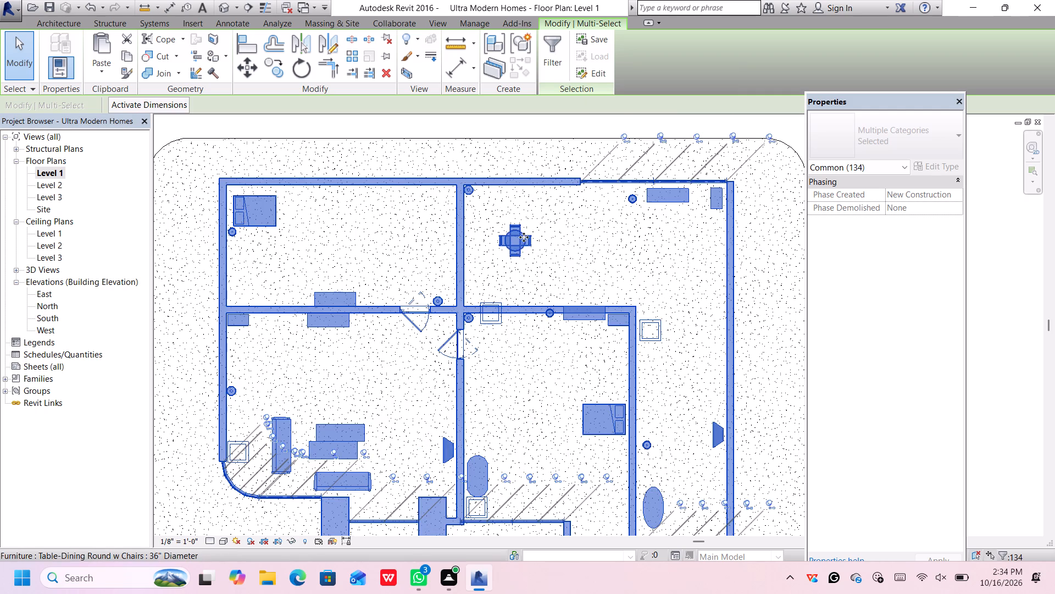
click(525, 237)
drag(514, 241, 508, 239)
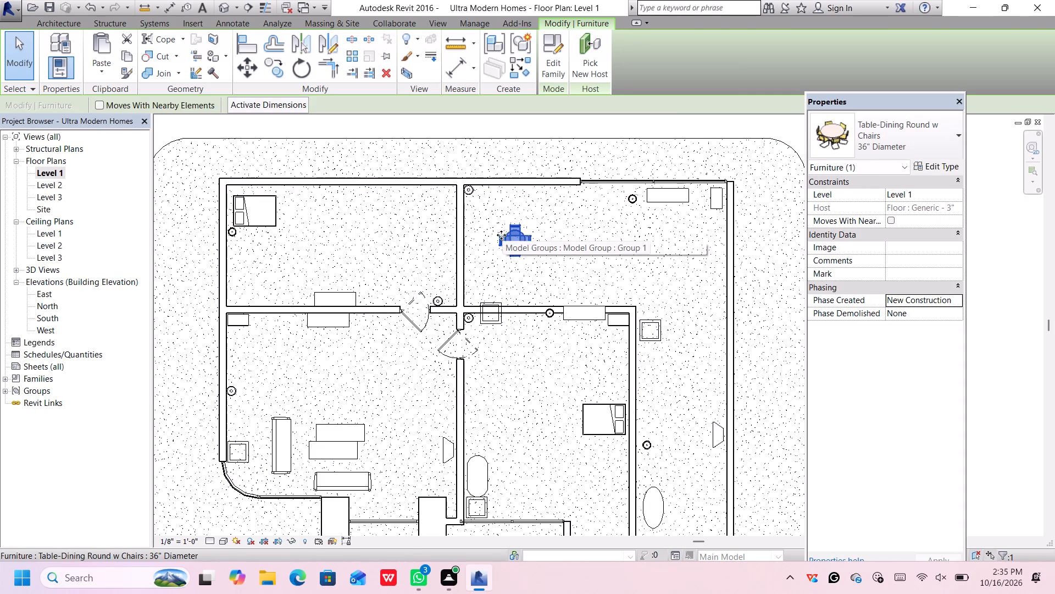
scroll(552, 238, down, 1)
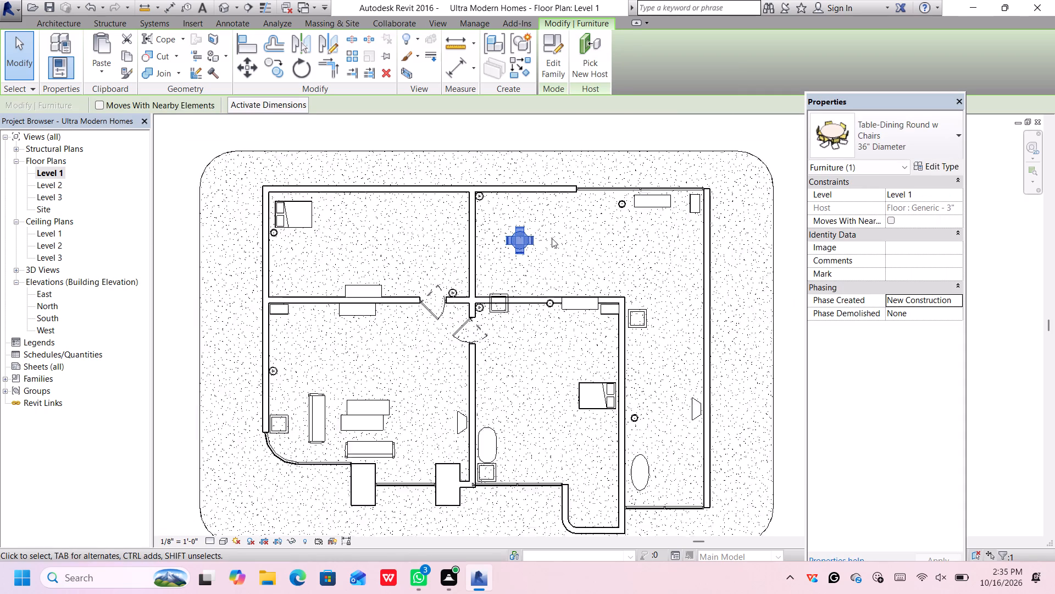
scroll(552, 238, down, 1)
scroll(548, 238, up, 1)
scroll(656, 237, down, 1)
scroll(709, 211, down, 1)
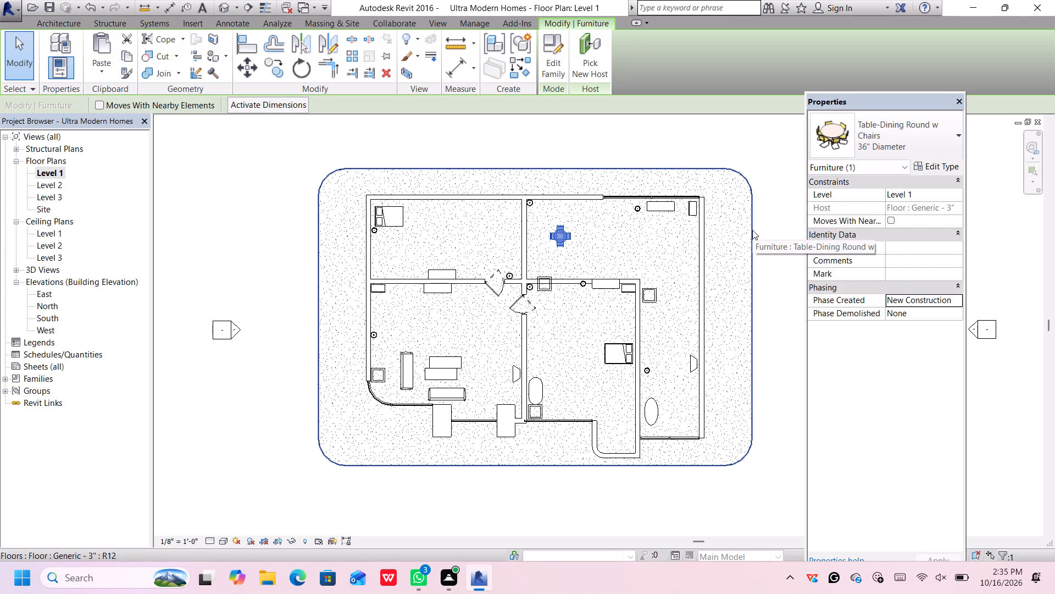
Examine the Level 3 floor plan and the front of the house in the 3D view.
double_click(58, 198)
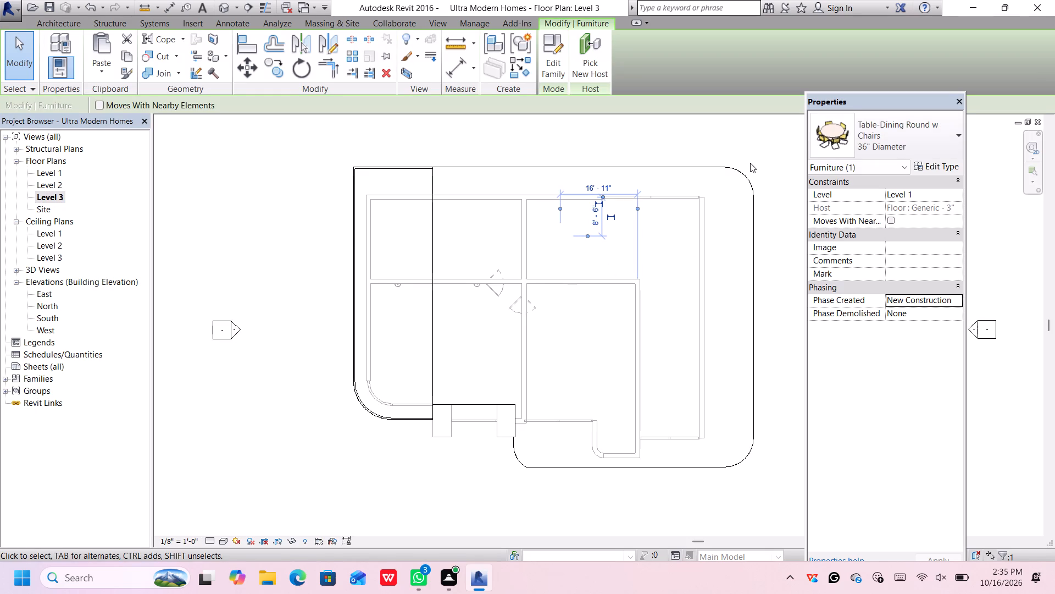
click(789, 248)
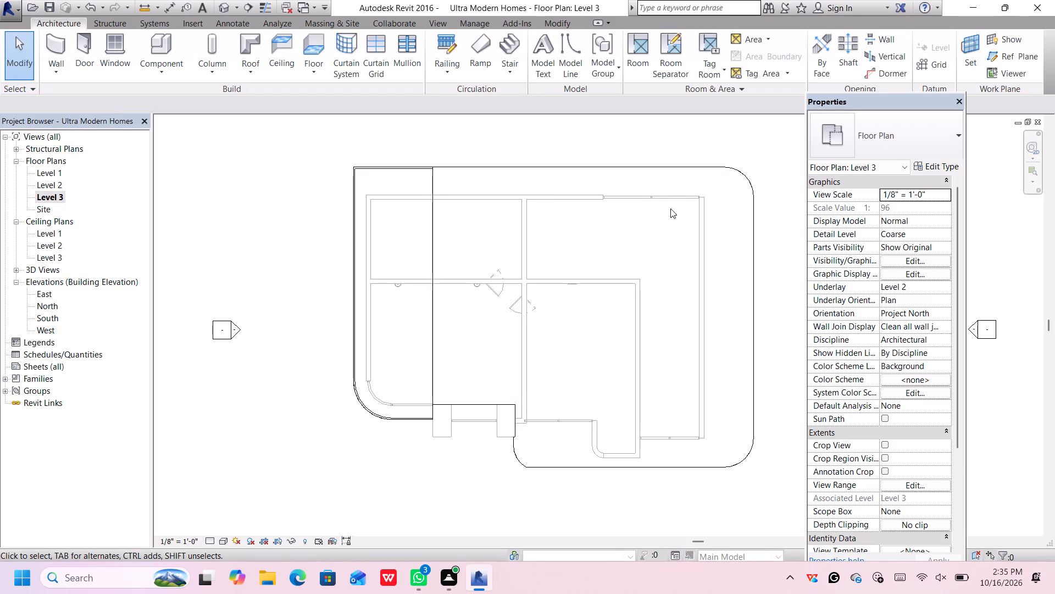
double_click(38, 170)
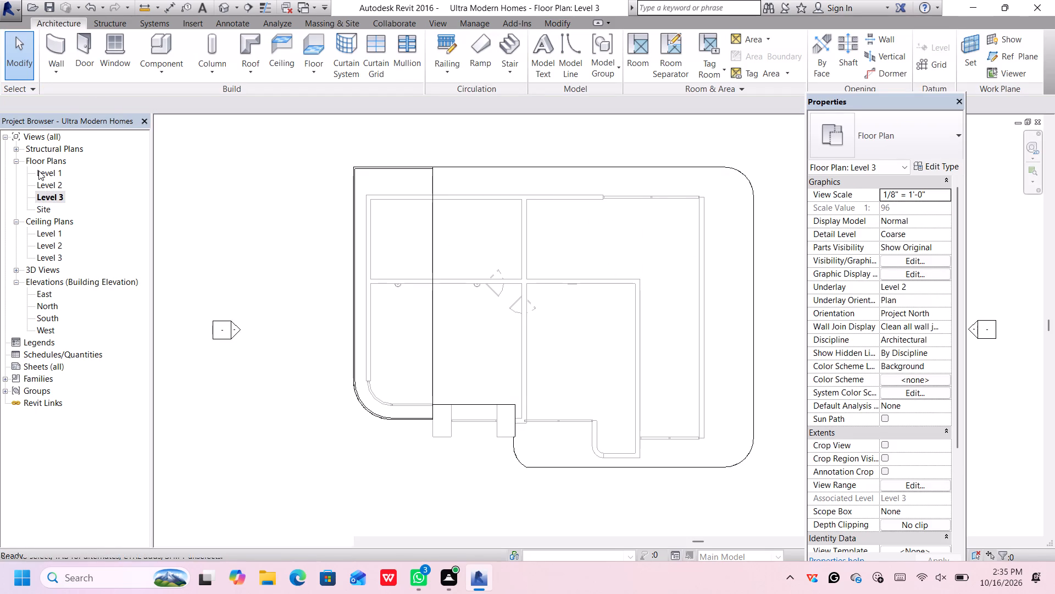
click(226, 8)
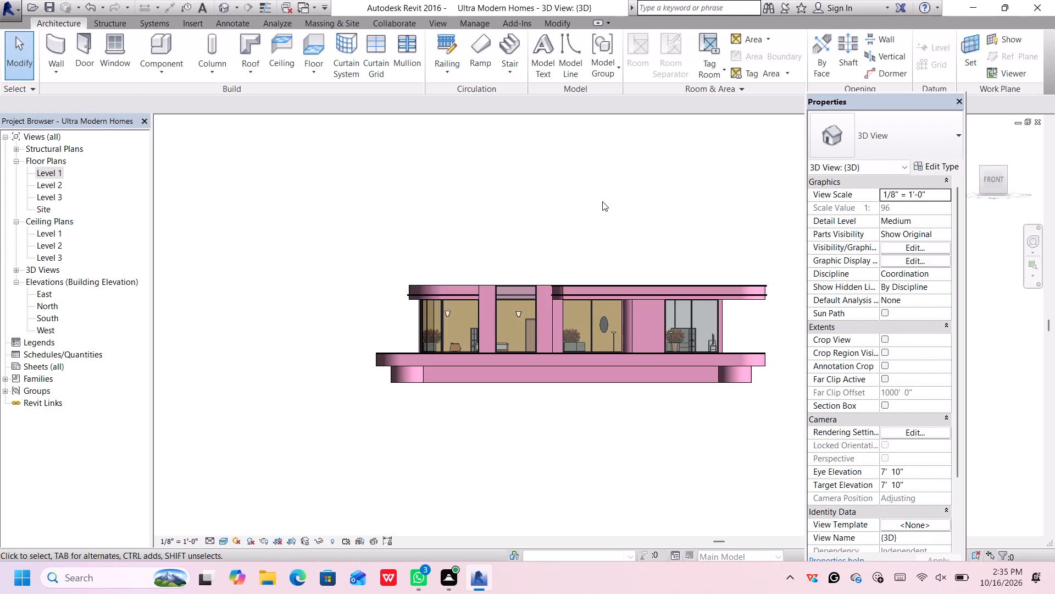
middle_drag(583, 202, 567, 202)
scroll(600, 233, up, 4)
middle_drag(637, 246, 628, 246)
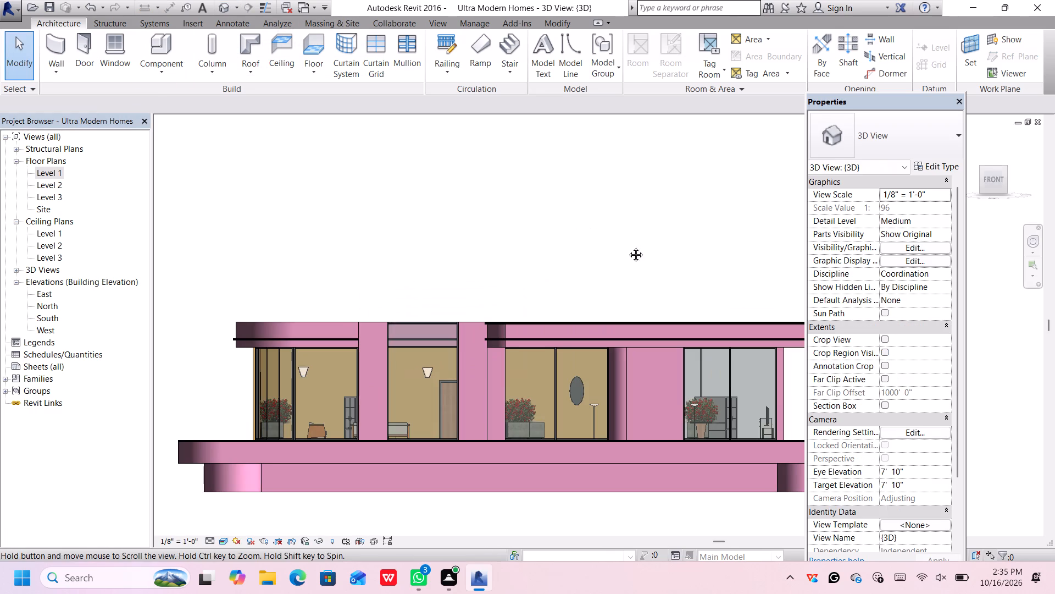
middle_drag(628, 246, 598, 245)
scroll(604, 240, down, 2)
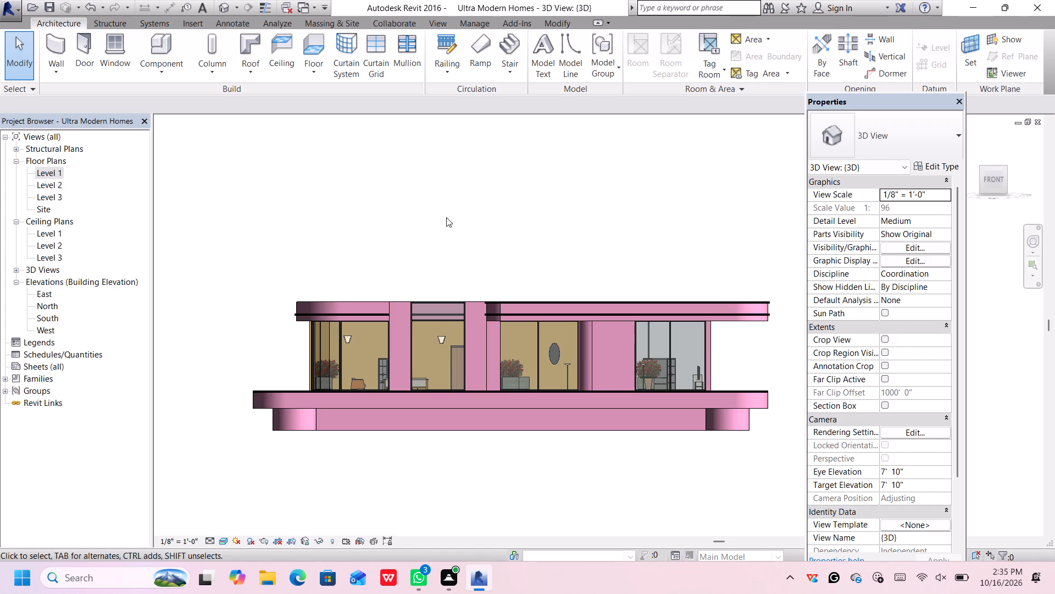
Examine the slab outline and the underlaid lower walls in the Level 3 floor plan.
click(59, 199)
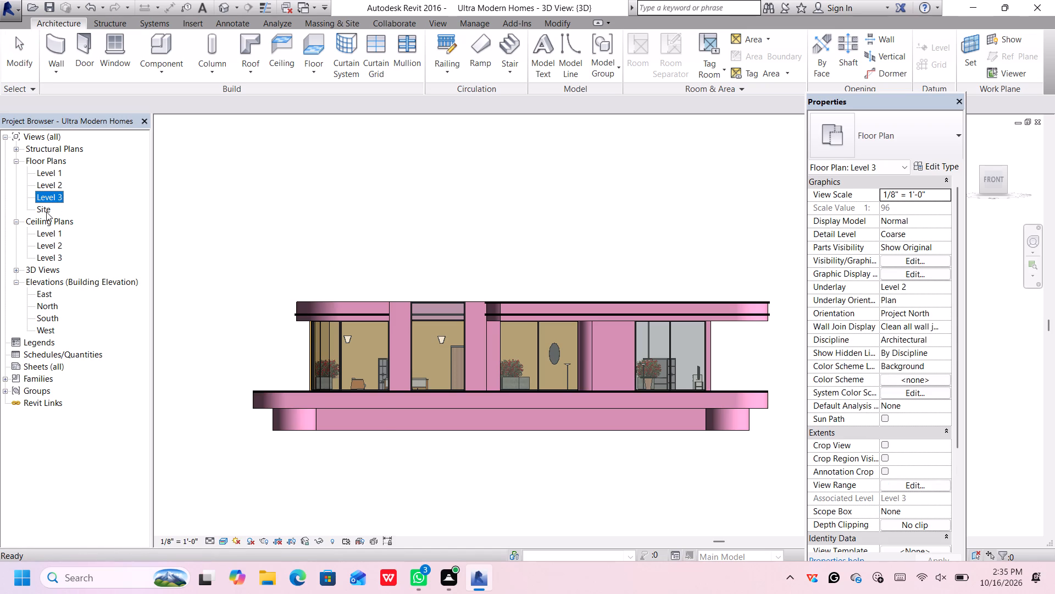
click(46, 212)
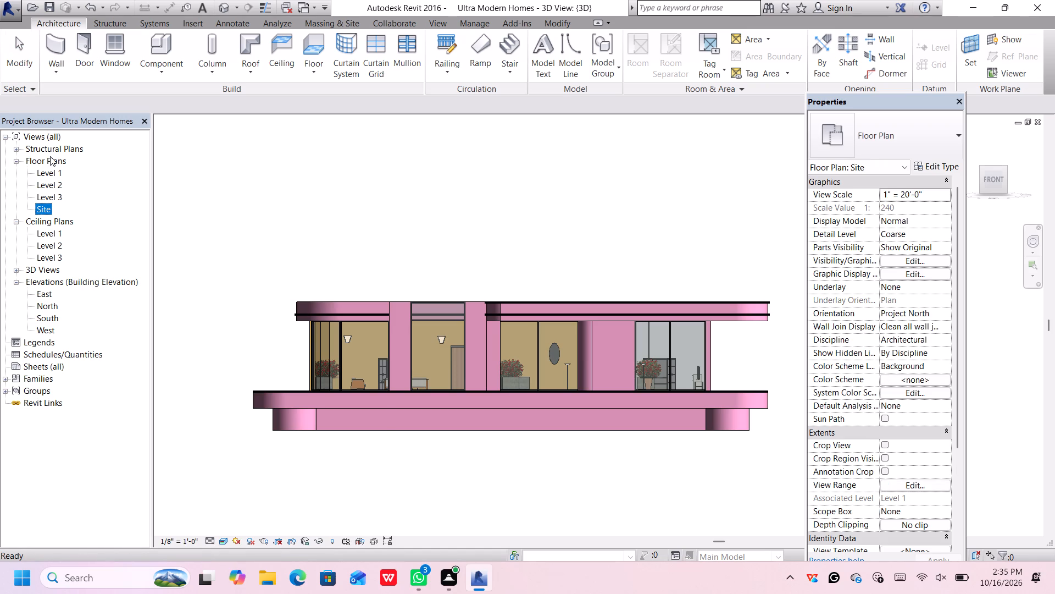
double_click(57, 193)
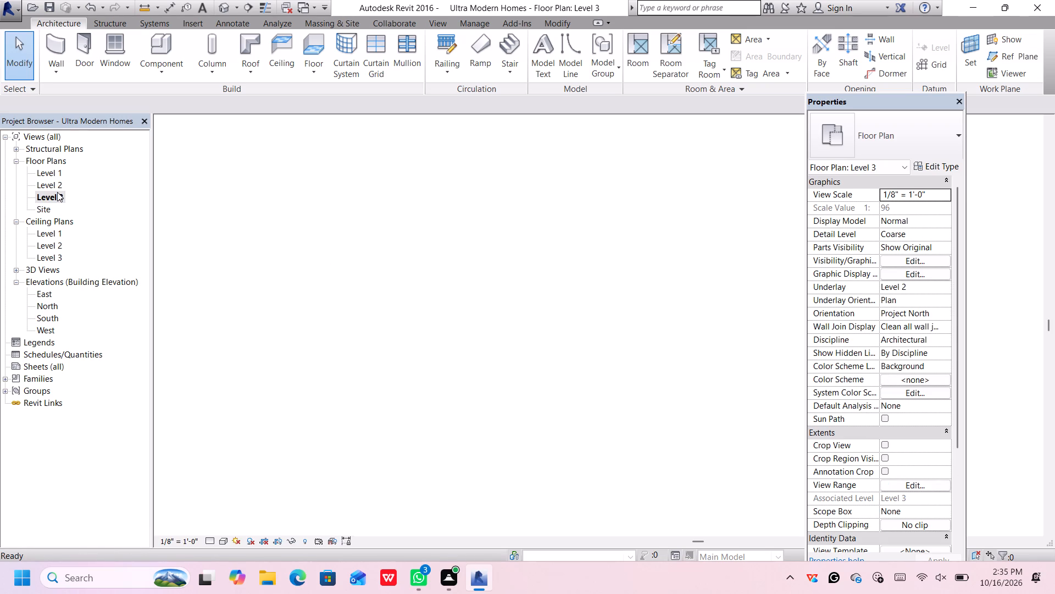
middle_drag(759, 249, 723, 242)
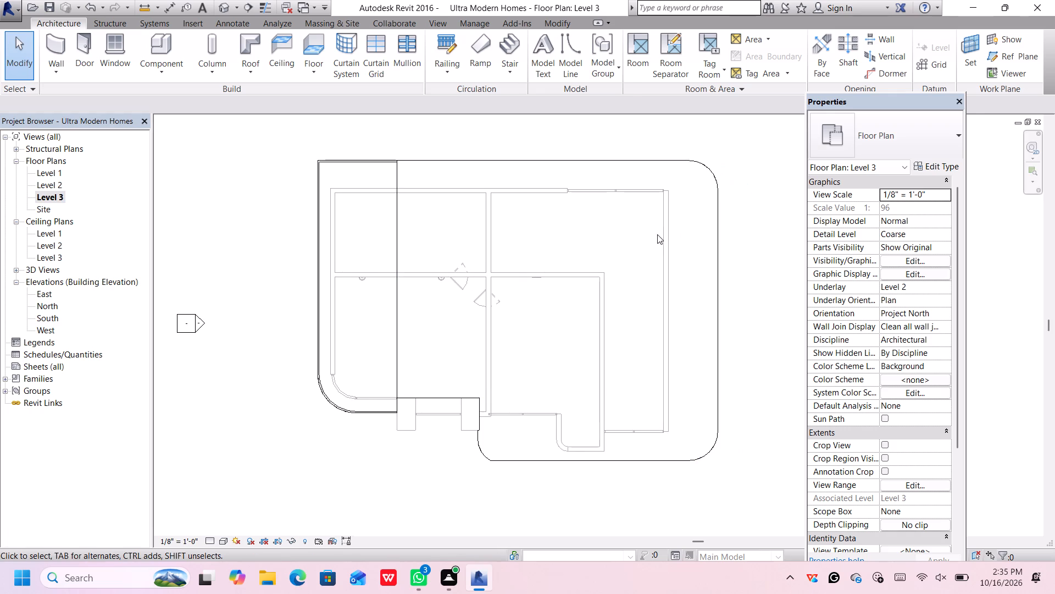
middle_drag(656, 224, 615, 226)
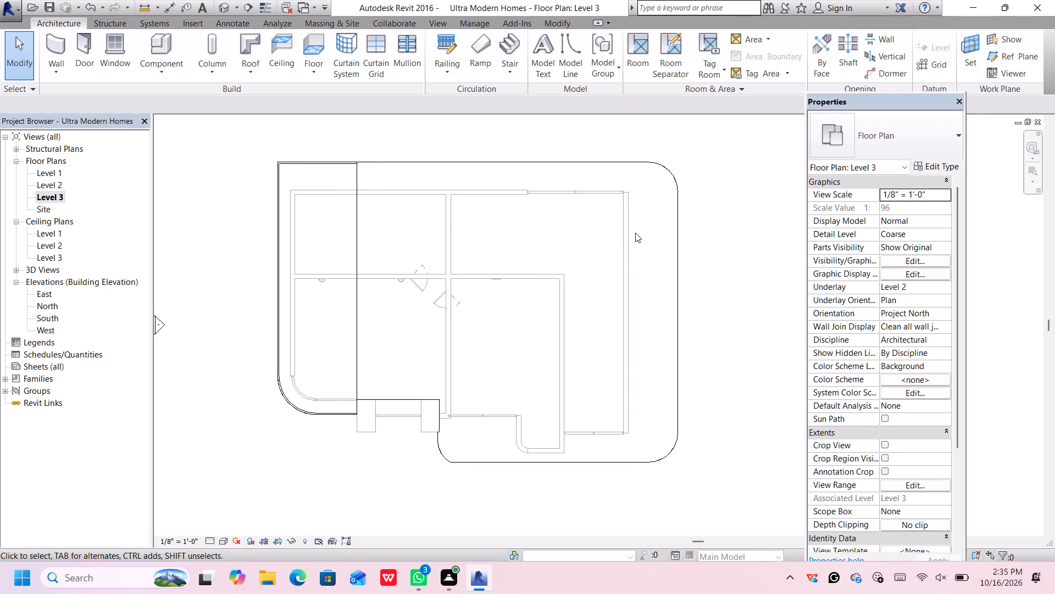
scroll(625, 262, up, 2)
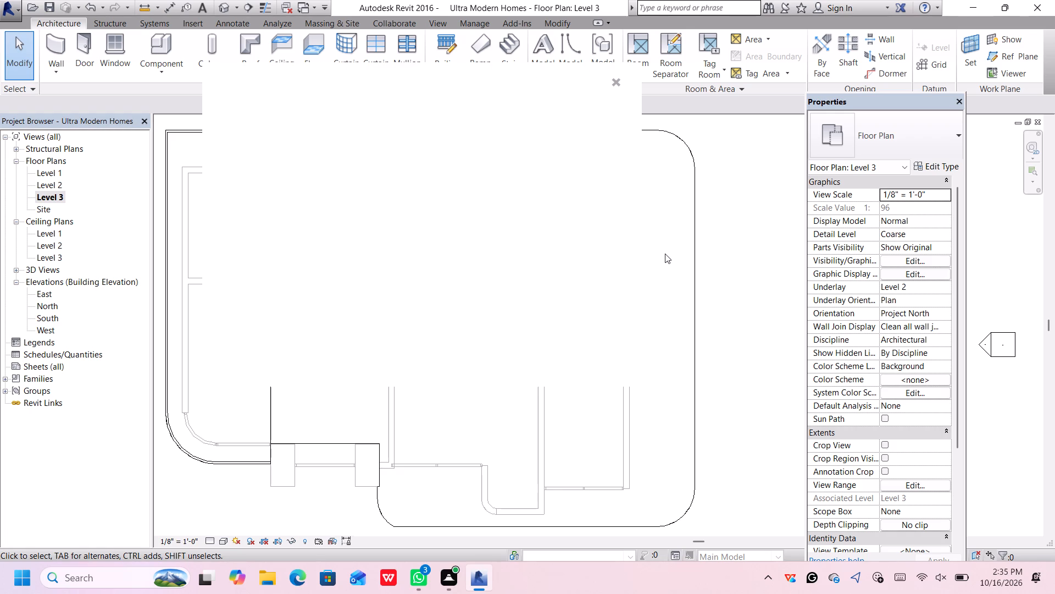
scroll(650, 236, down, 2)
scroll(619, 100, up, 1)
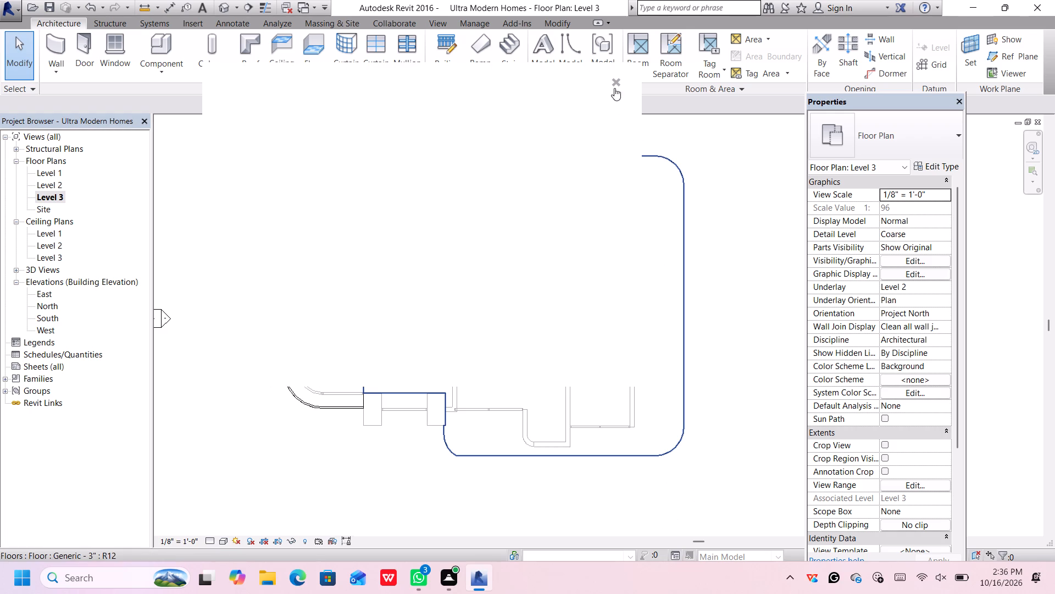
click(615, 79)
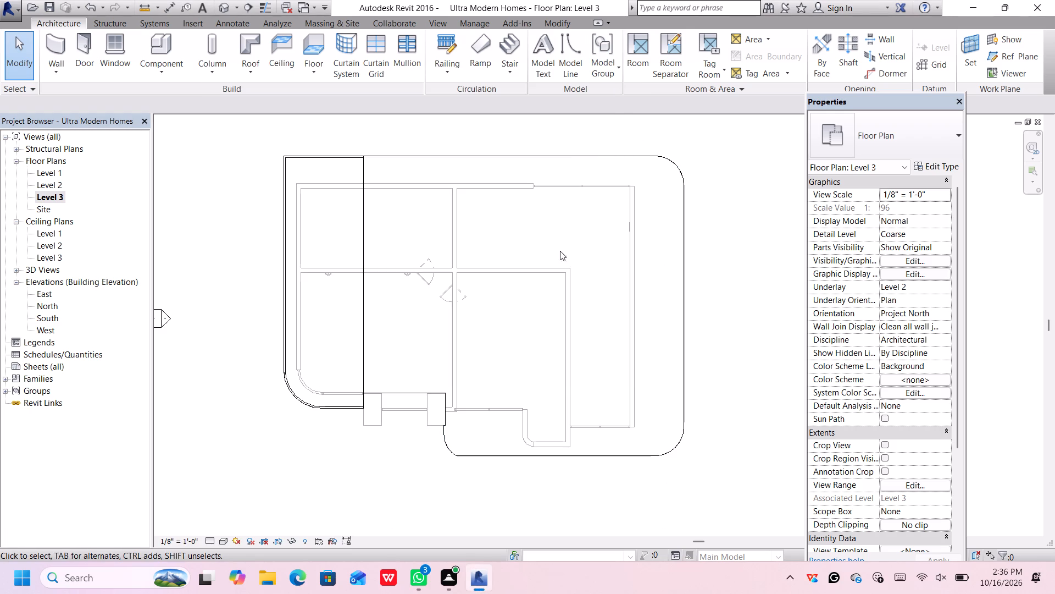
middle_drag(643, 215, 621, 216)
middle_drag(634, 237, 640, 246)
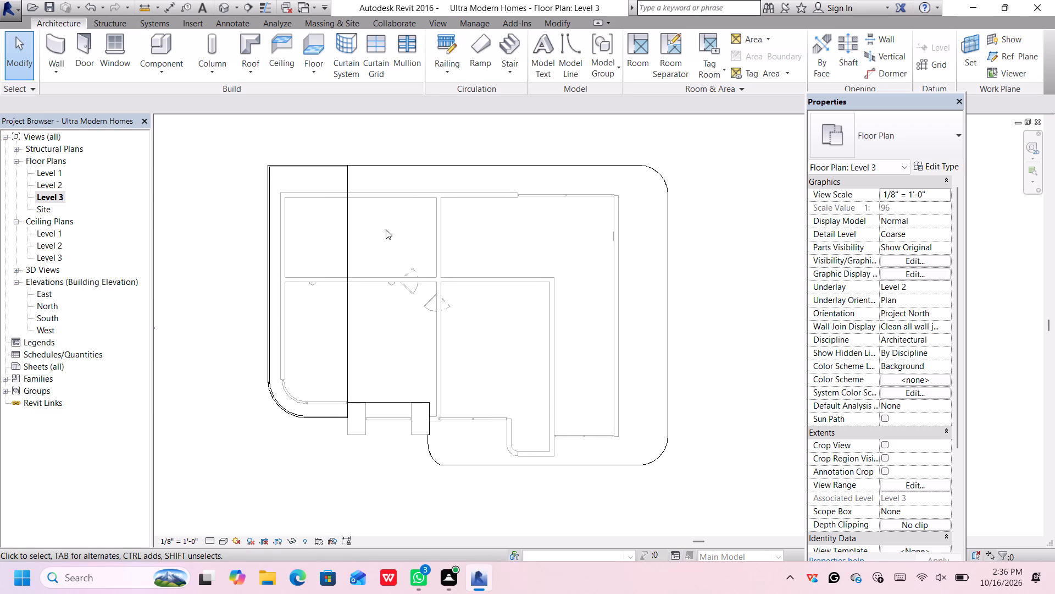
scroll(441, 219, down, 1)
scroll(488, 283, up, 1)
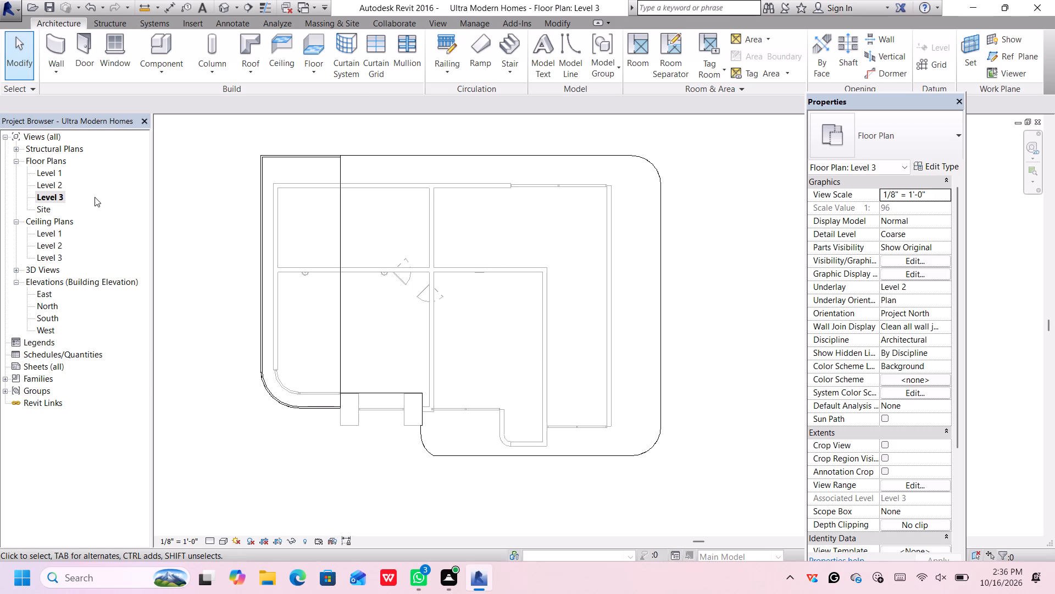
Open the South elevation to work on the building's levels.
click(62, 47)
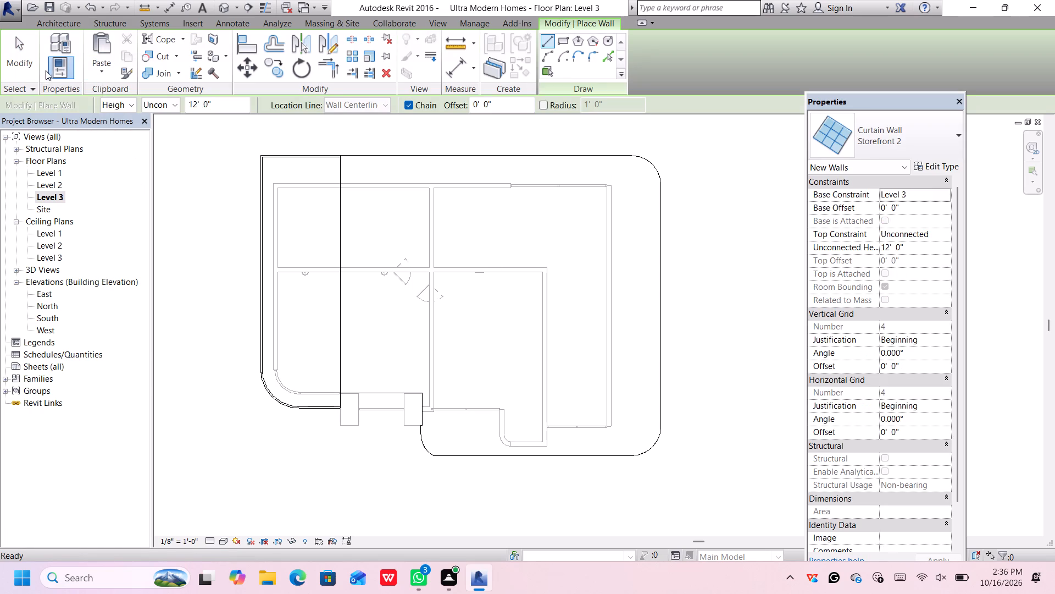
click(49, 23)
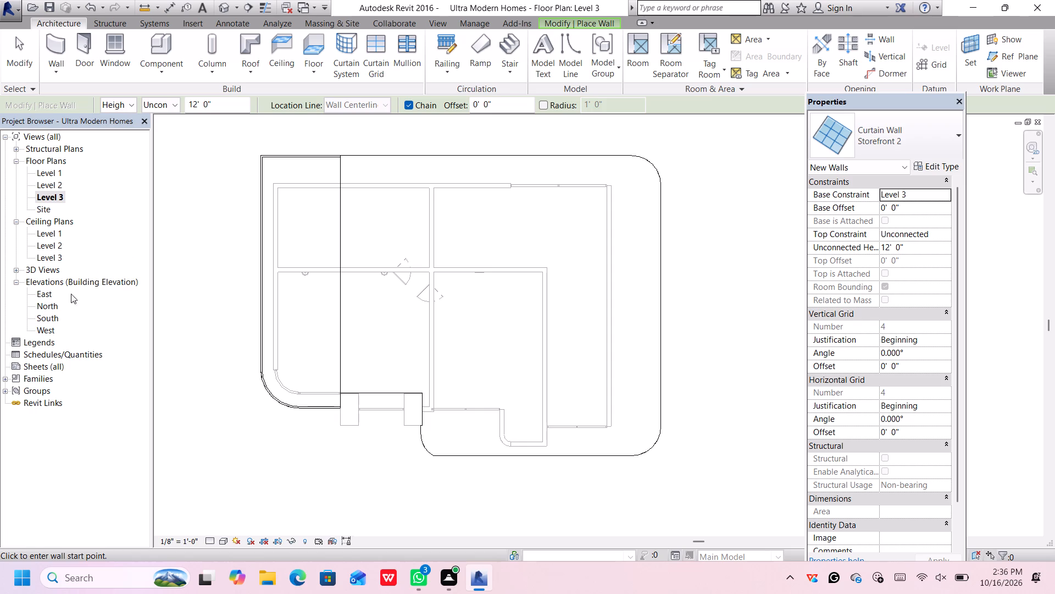
double_click(58, 315)
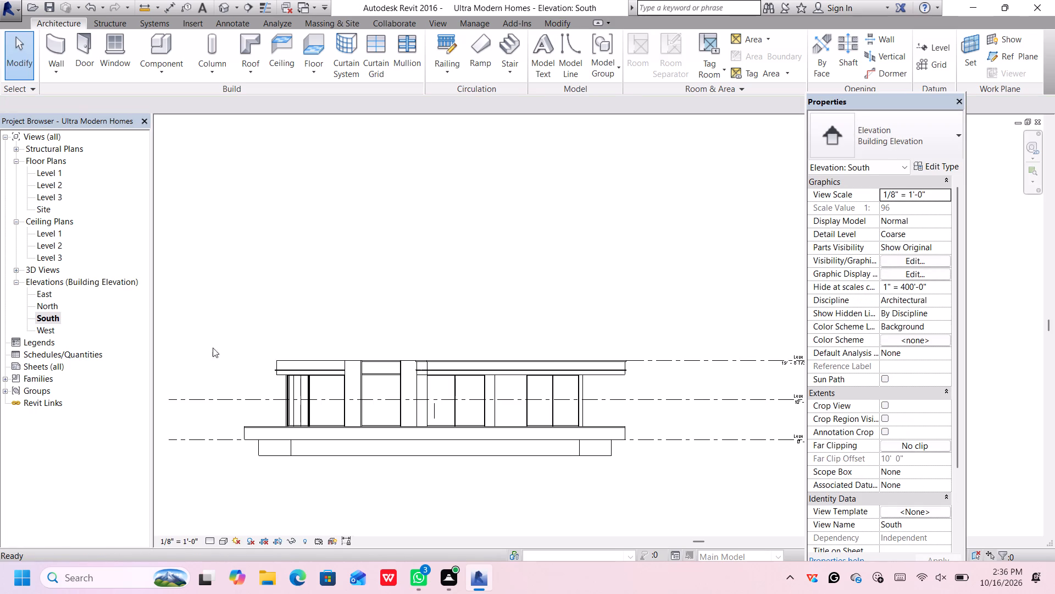
scroll(752, 353, down, 4)
scroll(745, 348, up, 3)
middle_drag(757, 332, 620, 340)
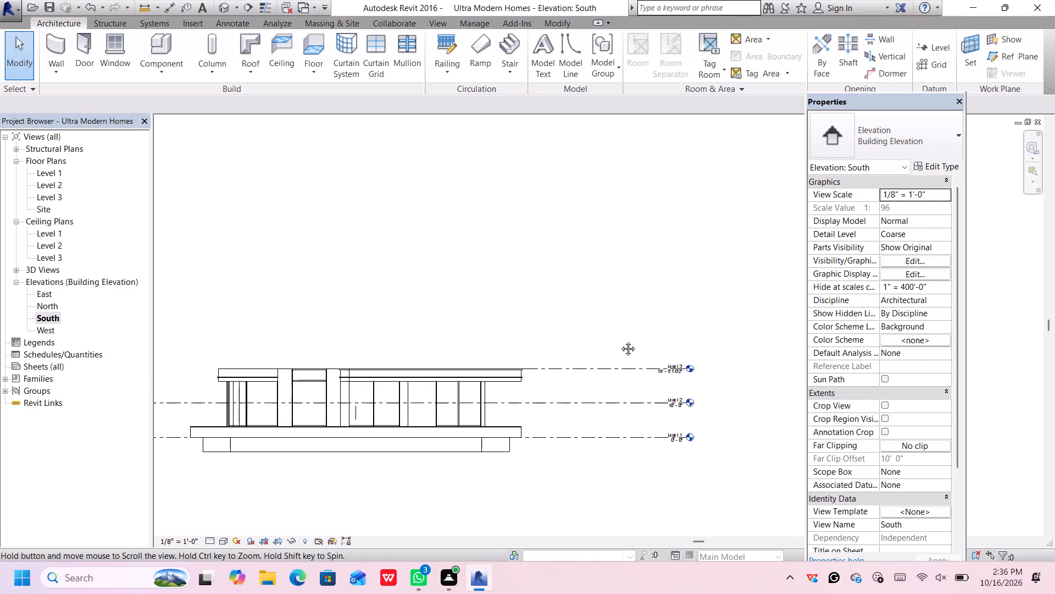
middle_drag(620, 340, 510, 340)
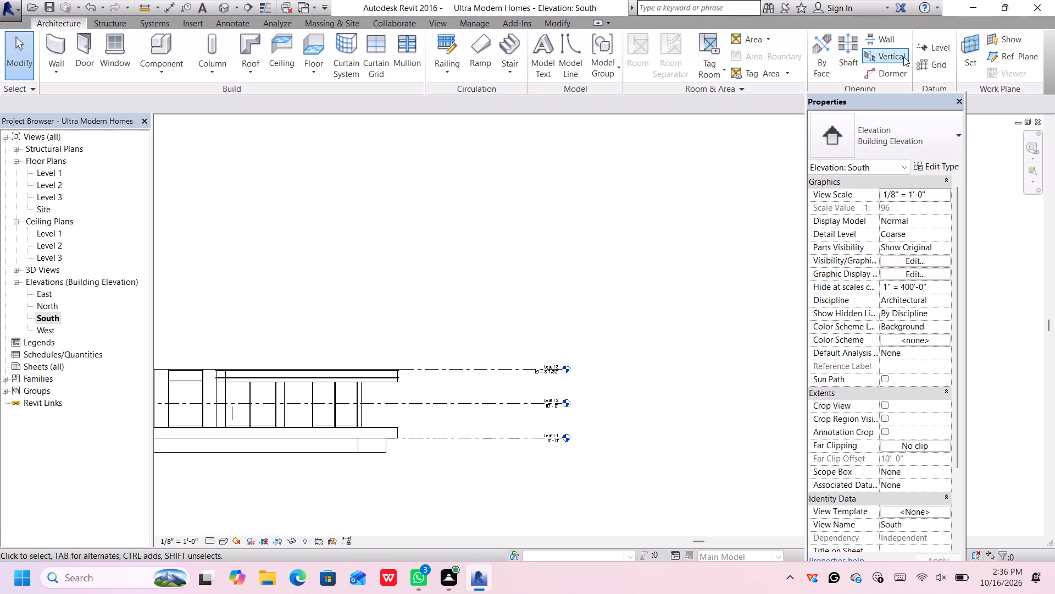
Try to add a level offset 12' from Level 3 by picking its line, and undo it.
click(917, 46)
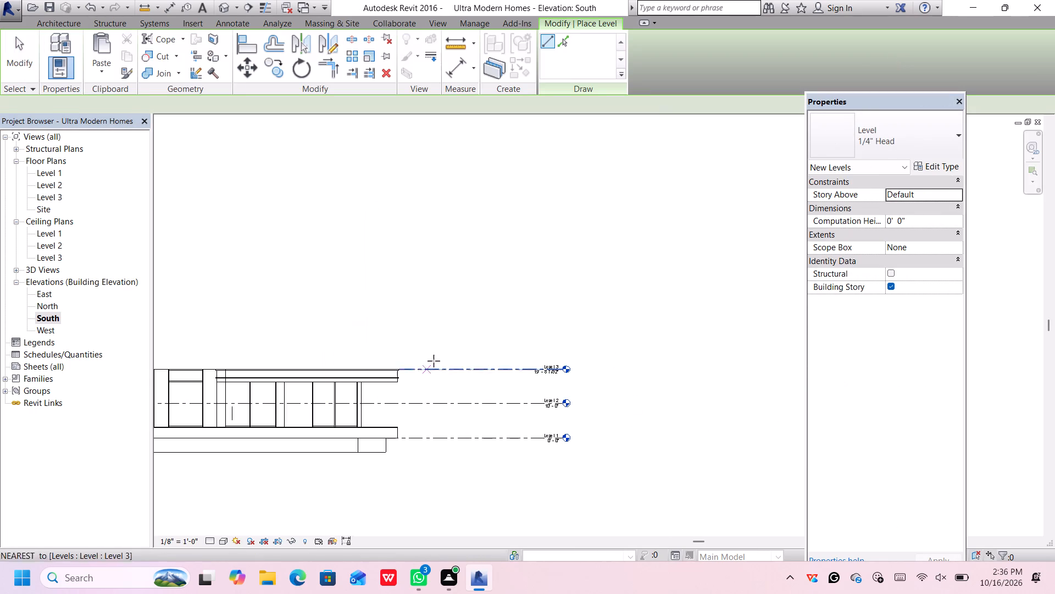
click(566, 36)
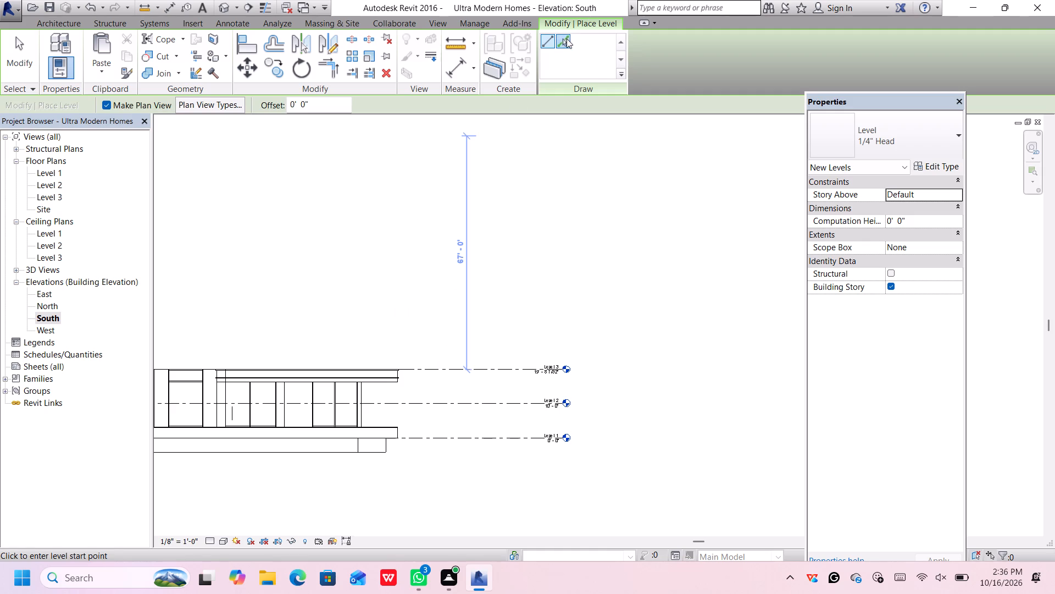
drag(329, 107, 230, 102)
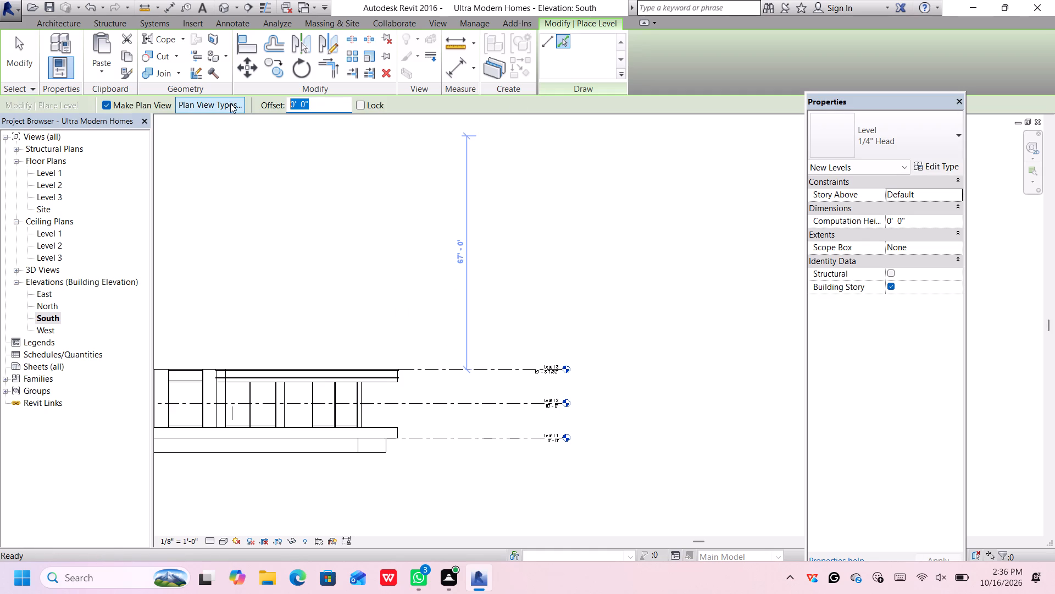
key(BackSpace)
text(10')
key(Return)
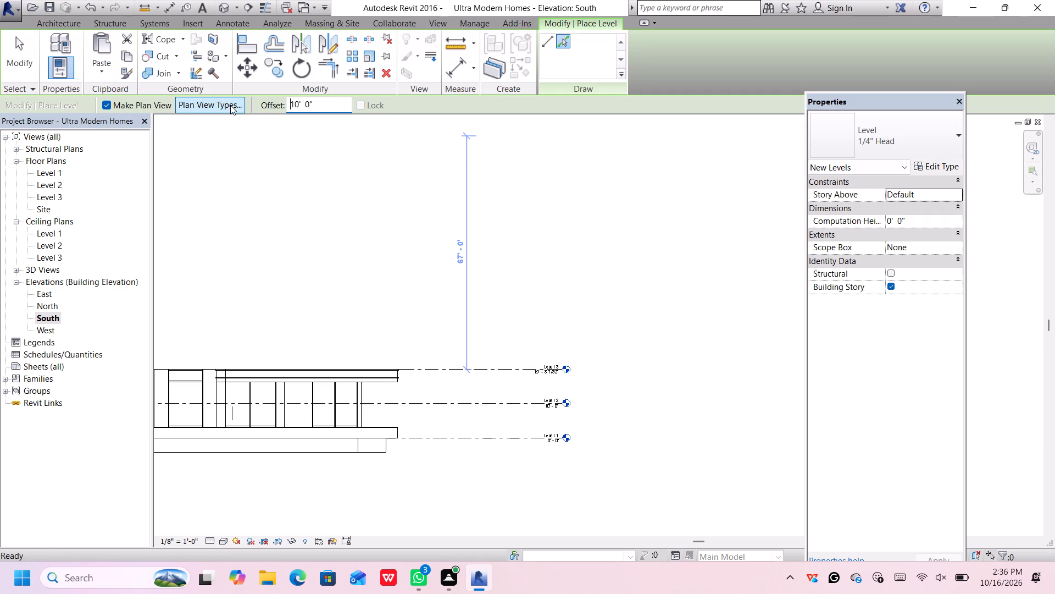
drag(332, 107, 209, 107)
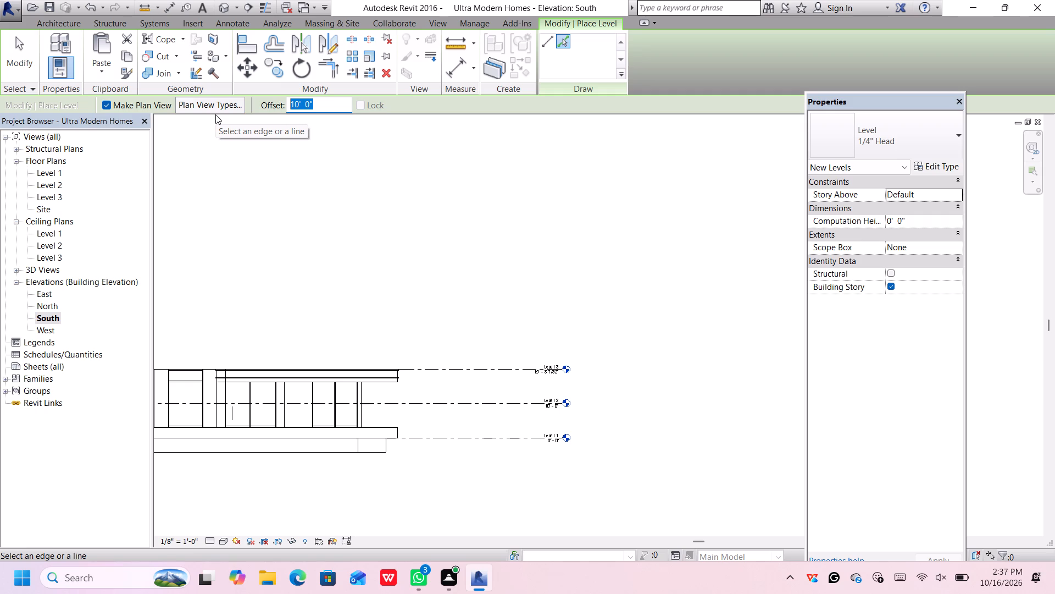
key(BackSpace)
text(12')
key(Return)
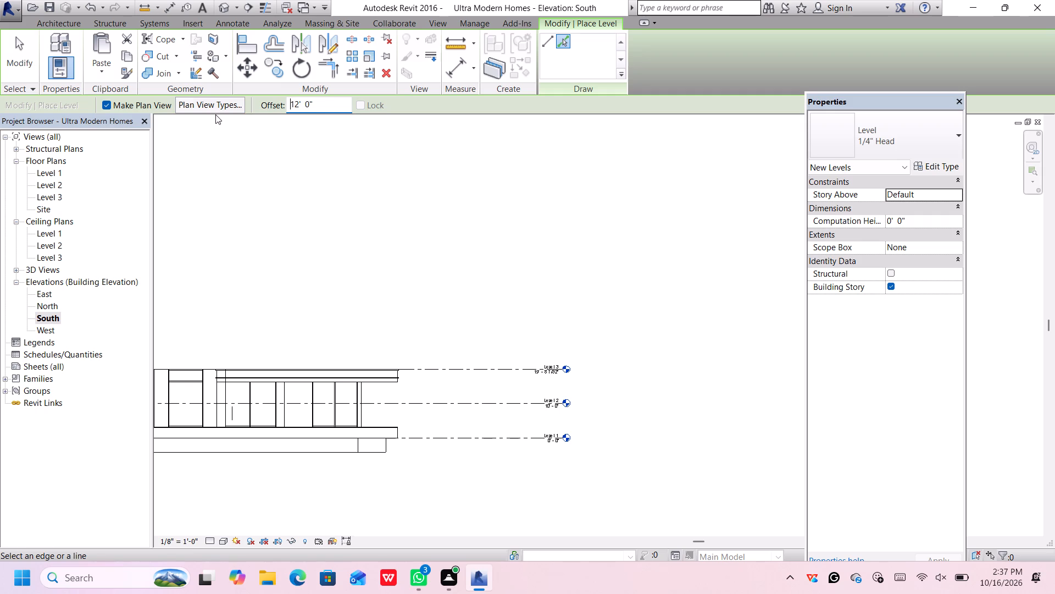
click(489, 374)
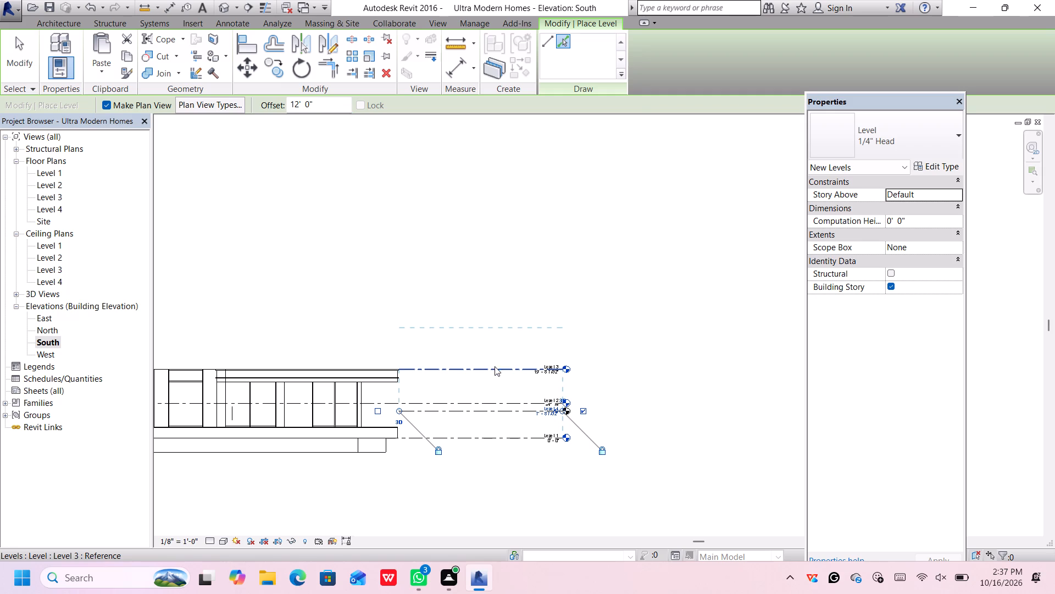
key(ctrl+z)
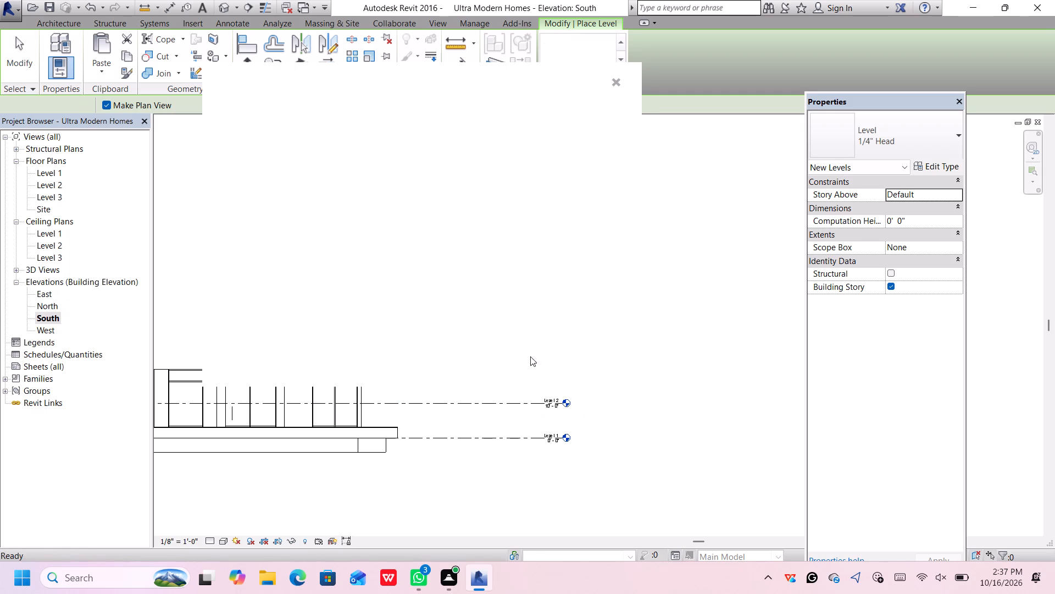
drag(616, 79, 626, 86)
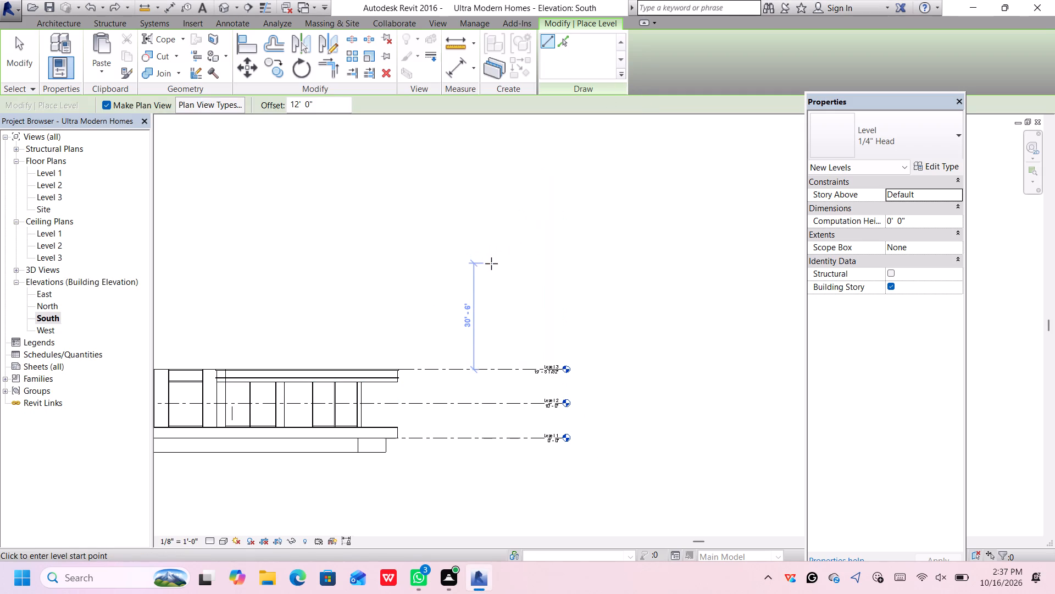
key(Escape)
Delete Level 3 together with its associated views.
drag(525, 354, 498, 382)
key(Delete)
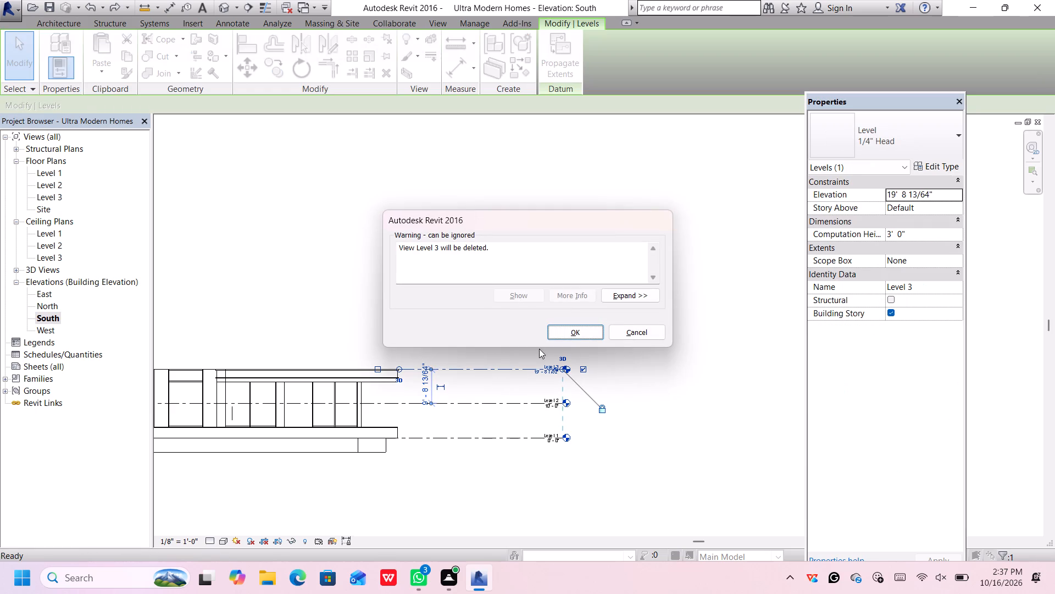
click(578, 337)
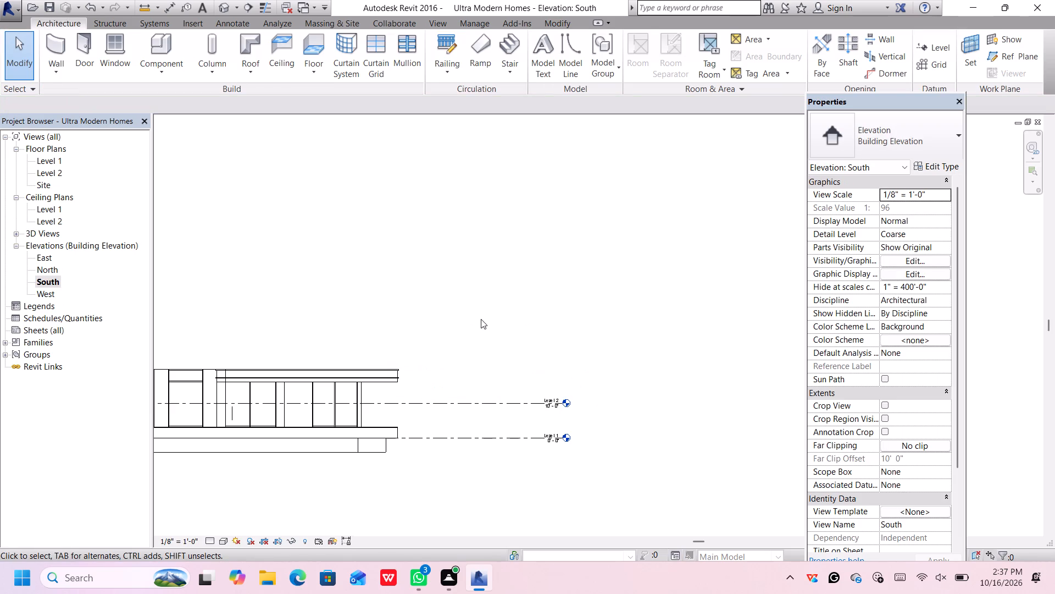
Add a level 10' above Level 2 by picking the Level 2 line with a 10' offset.
click(921, 46)
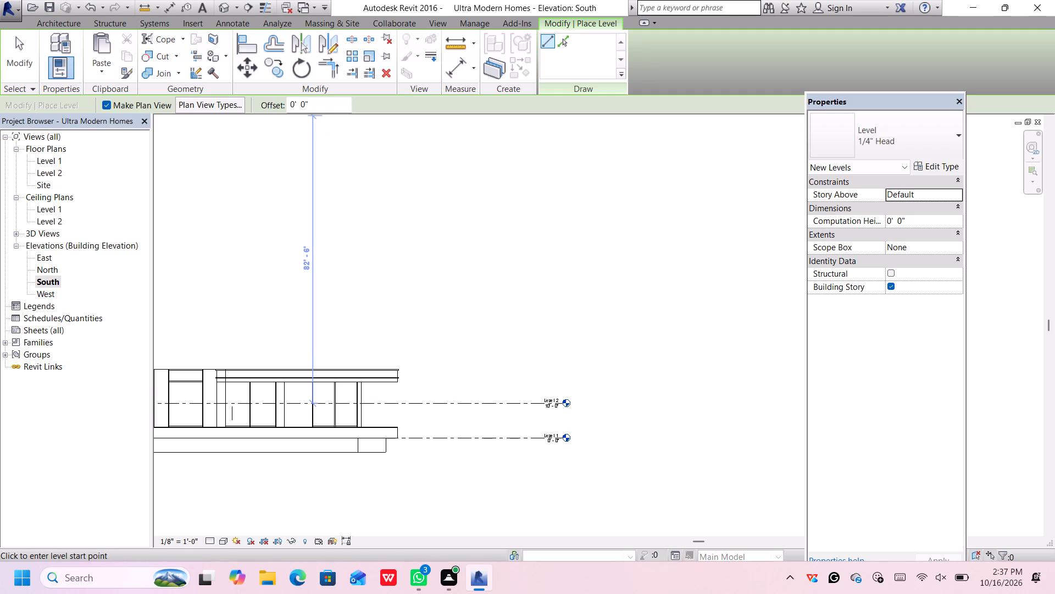
drag(329, 103, 270, 113)
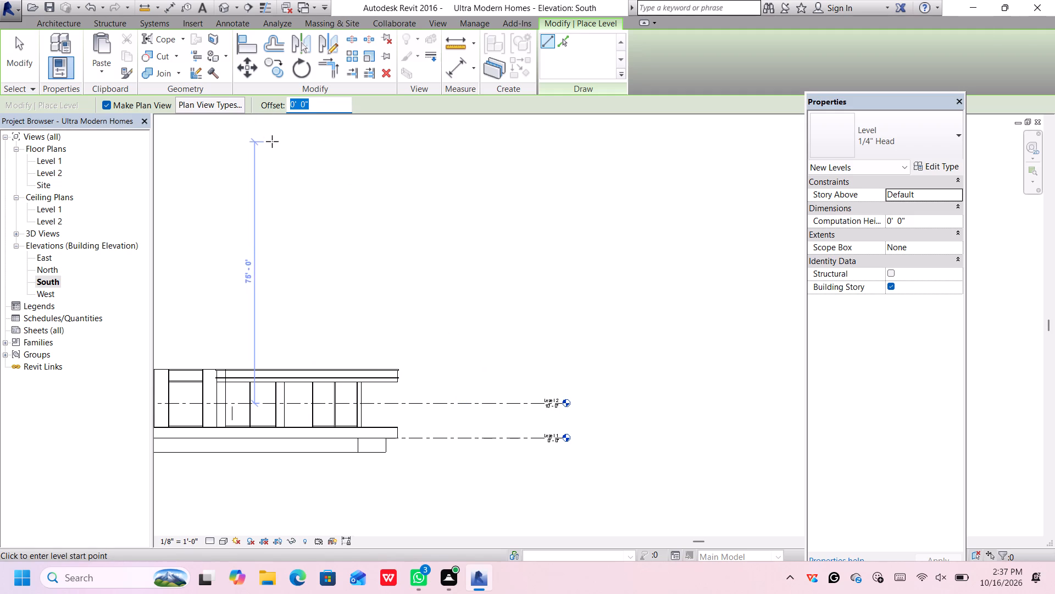
key(BackSpace)
key(1)
key(2)
key(apostrophe)
key(Return)
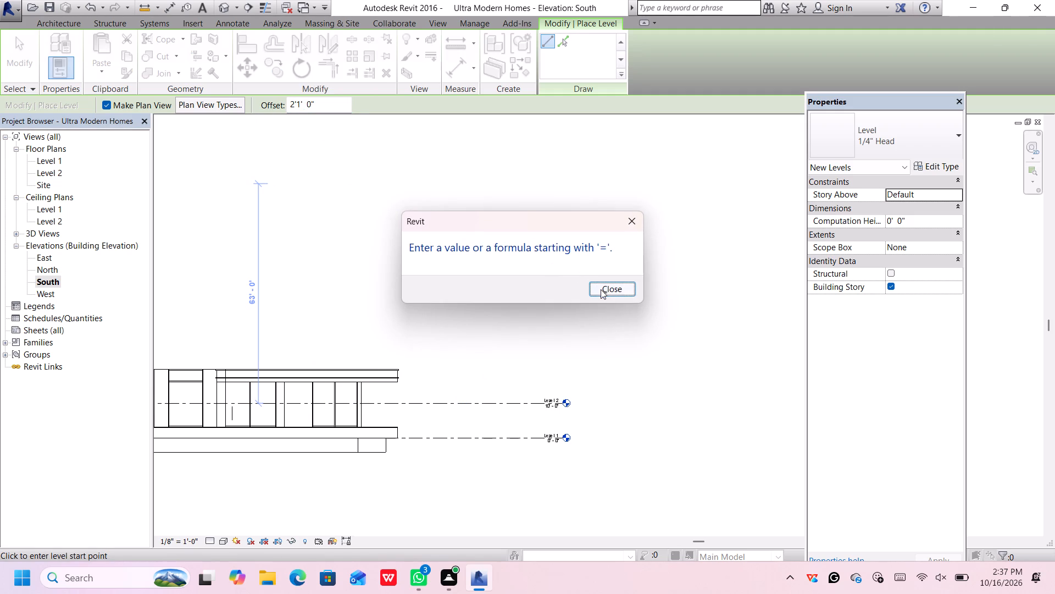
click(601, 289)
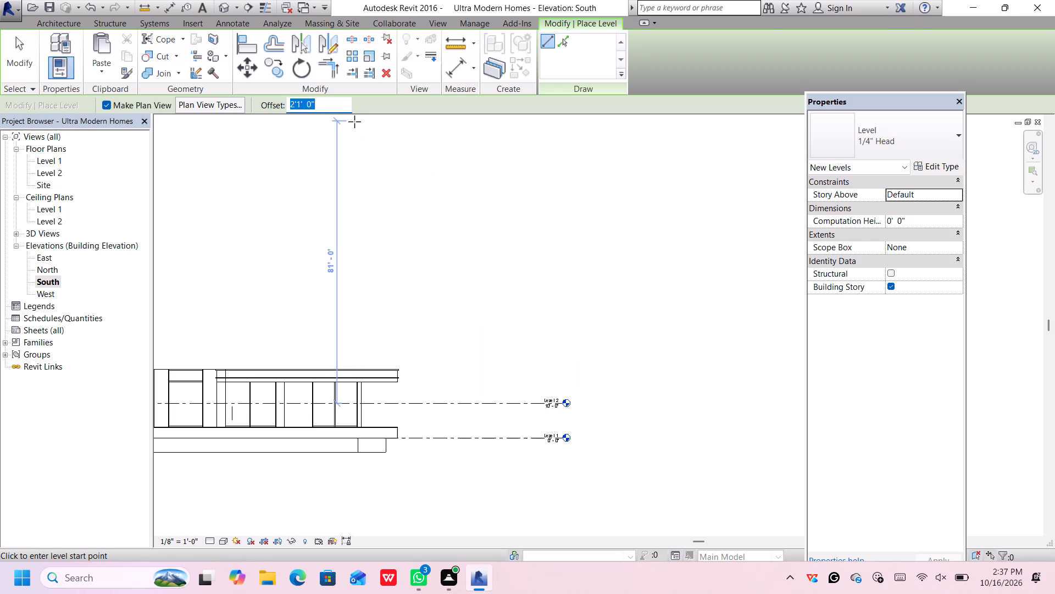
key(BackSpace)
text(12)
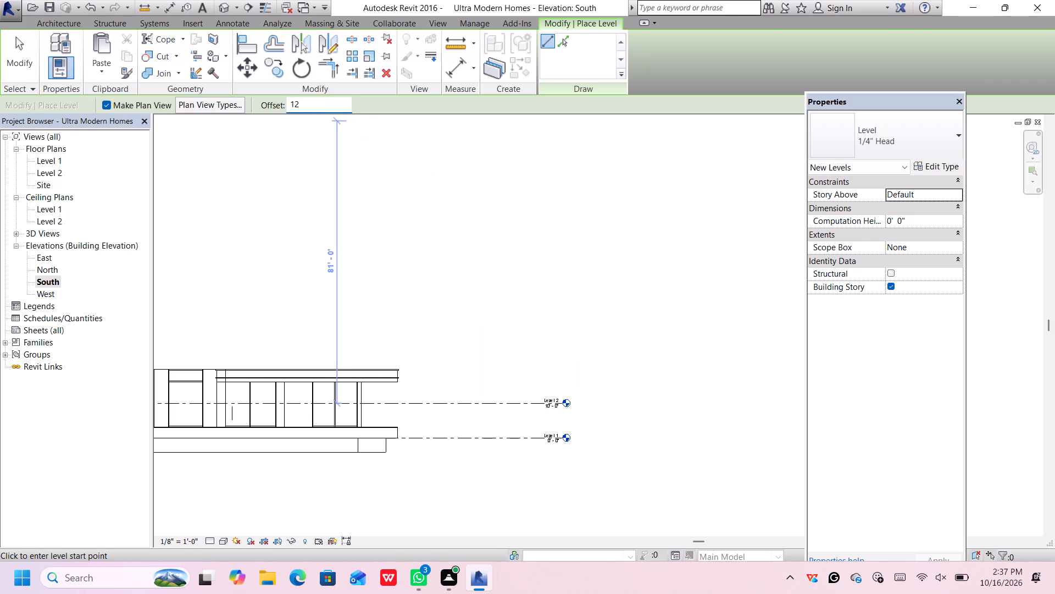
key(apostrophe)
key(Return)
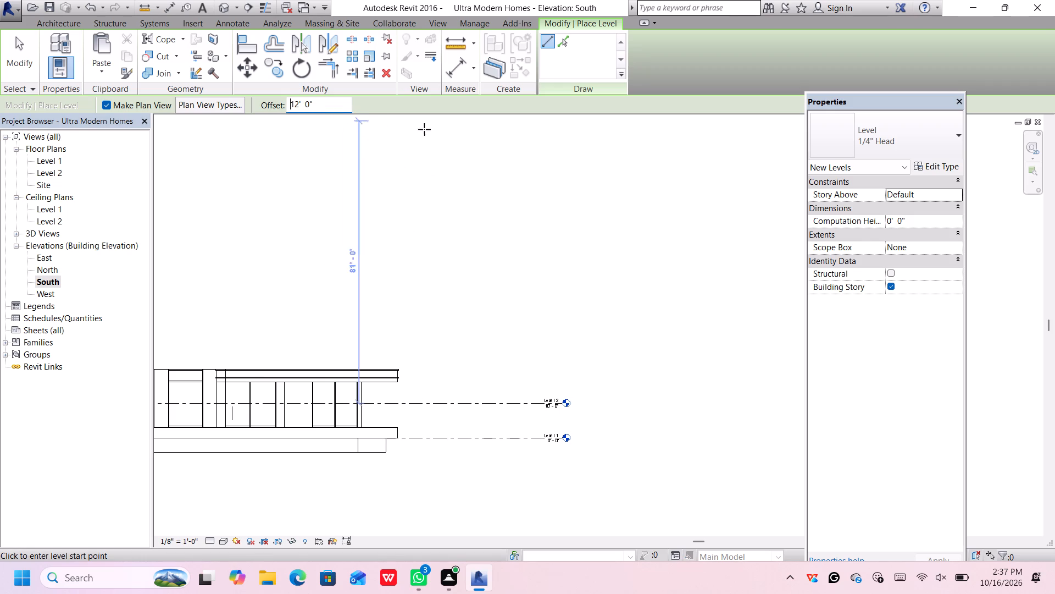
click(564, 39)
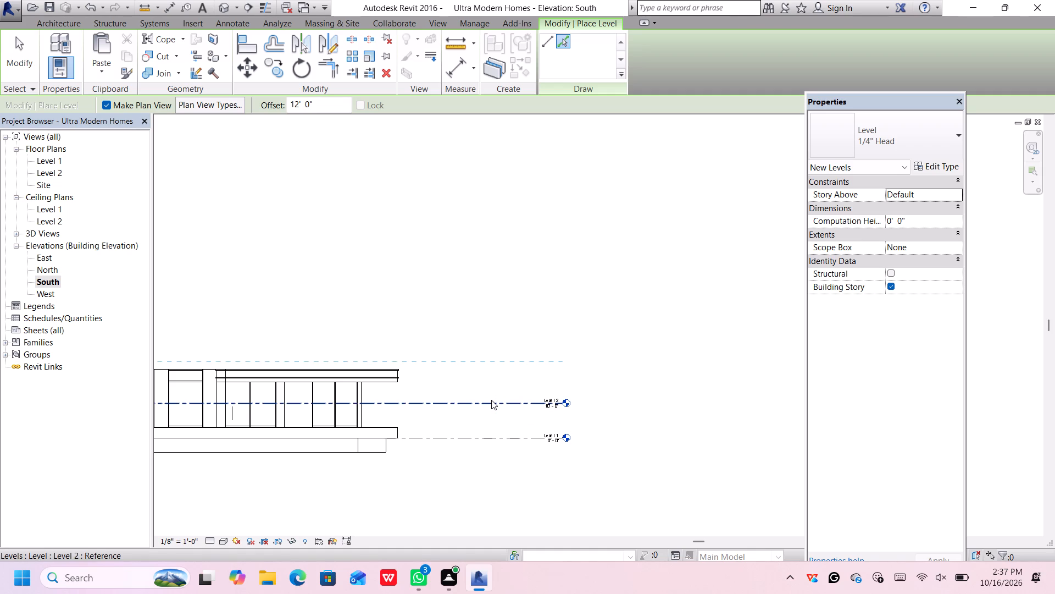
drag(334, 101, 329, 101)
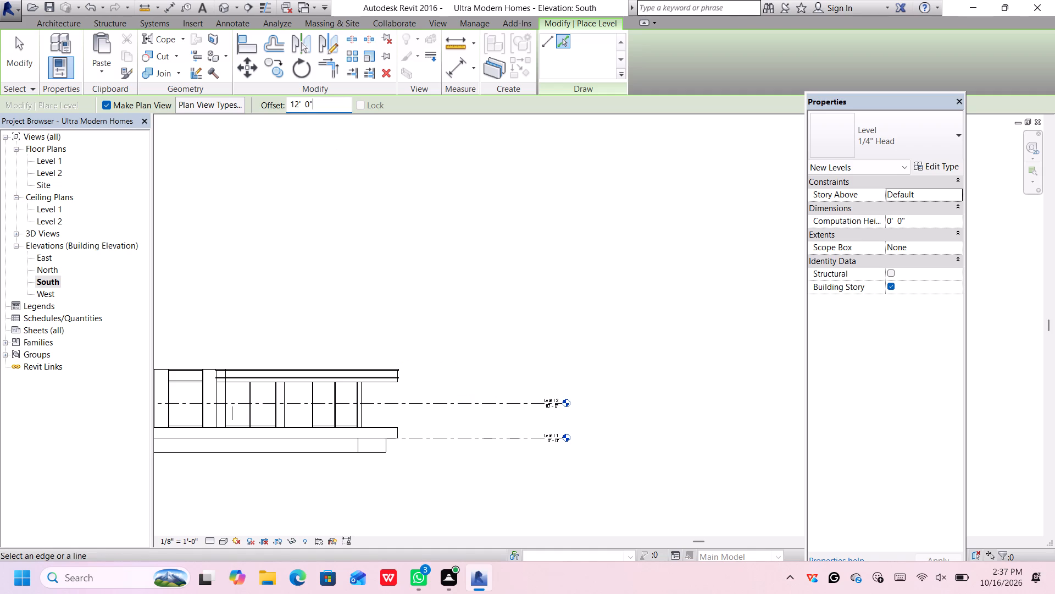
drag(329, 101, 269, 105)
key(BackSpace)
text(10')
key(Return)
click(453, 402)
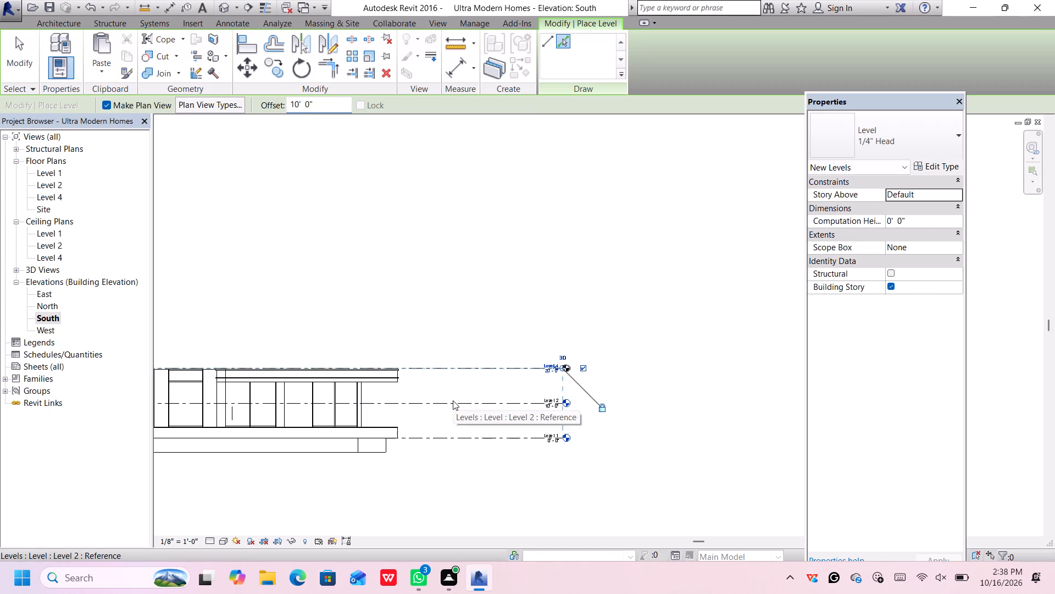
Stack six more levels upward at 10' spacing, picking the topmost level line each time.
click(462, 362)
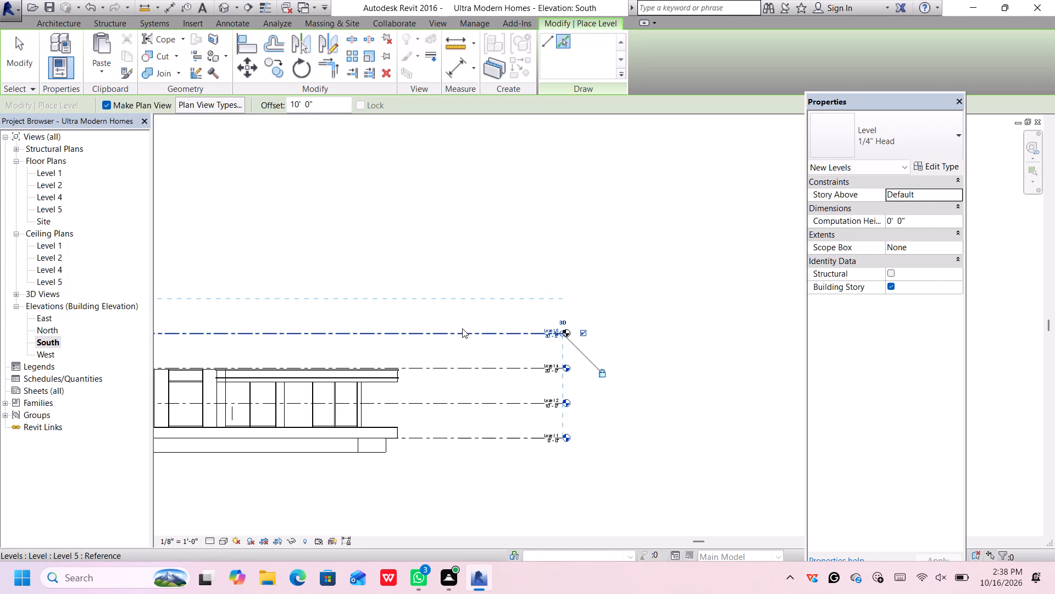
click(462, 328)
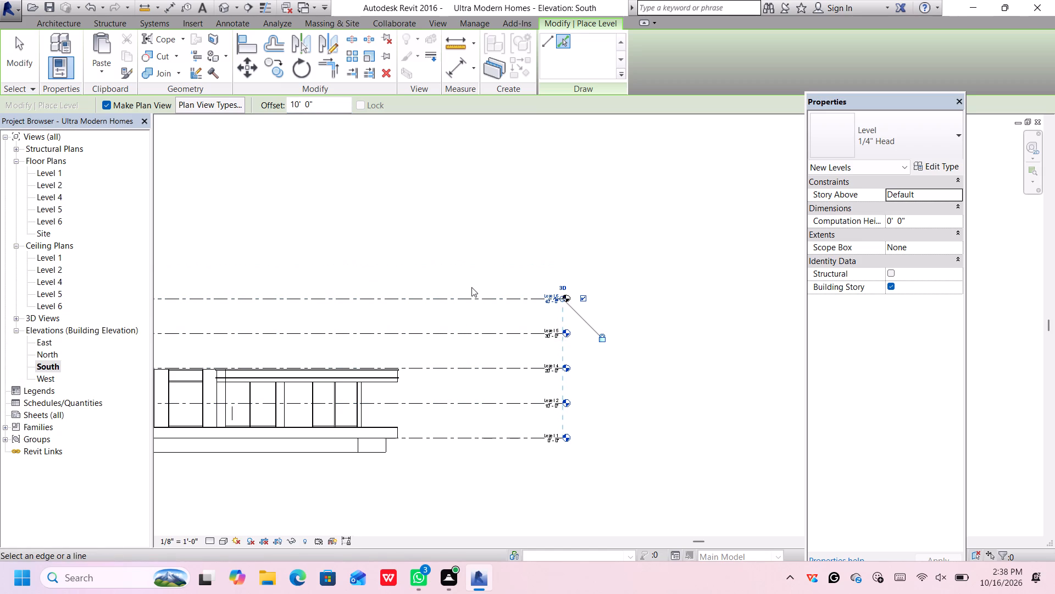
click(468, 293)
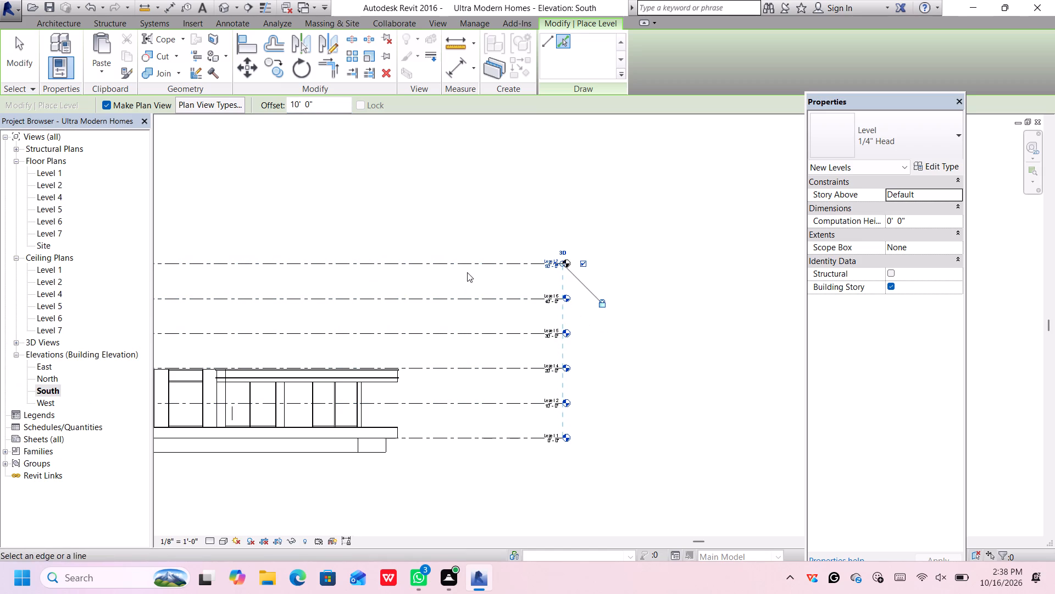
click(462, 260)
scroll(462, 260, down, 5)
scroll(448, 261, up, 2)
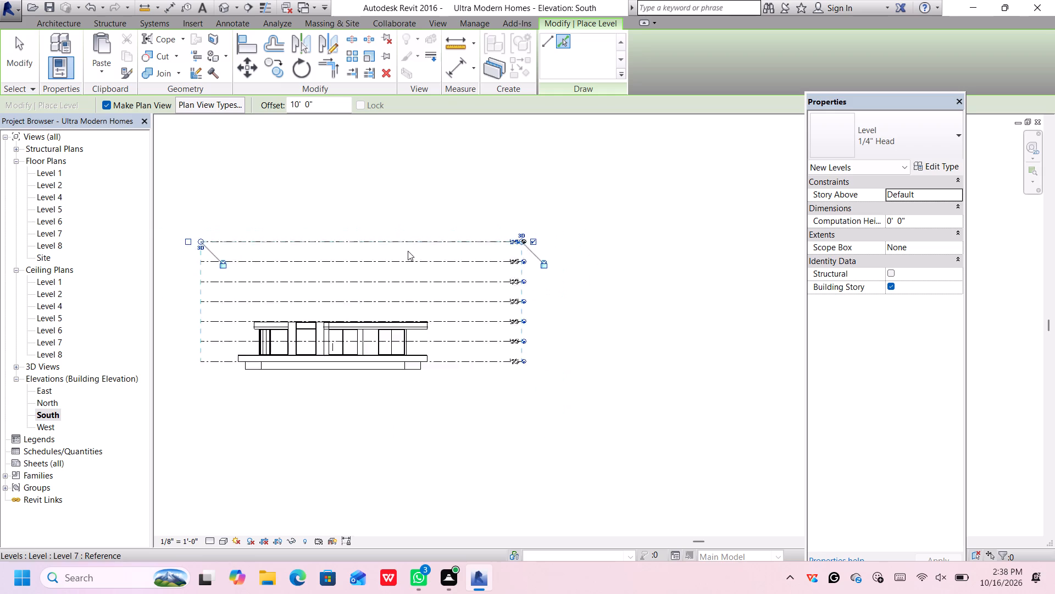
scroll(408, 251, up, 4)
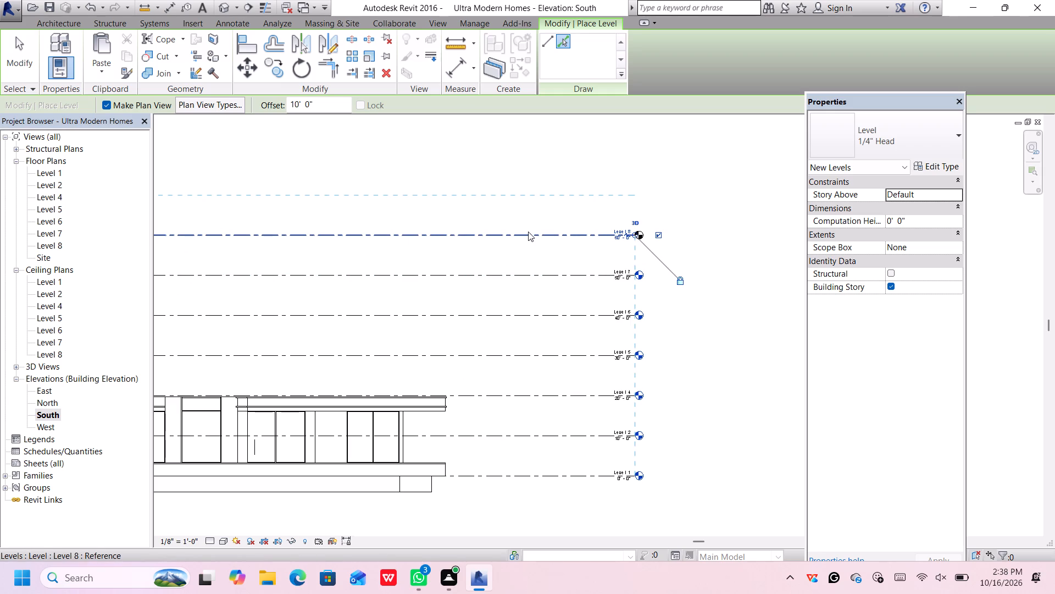
click(528, 232)
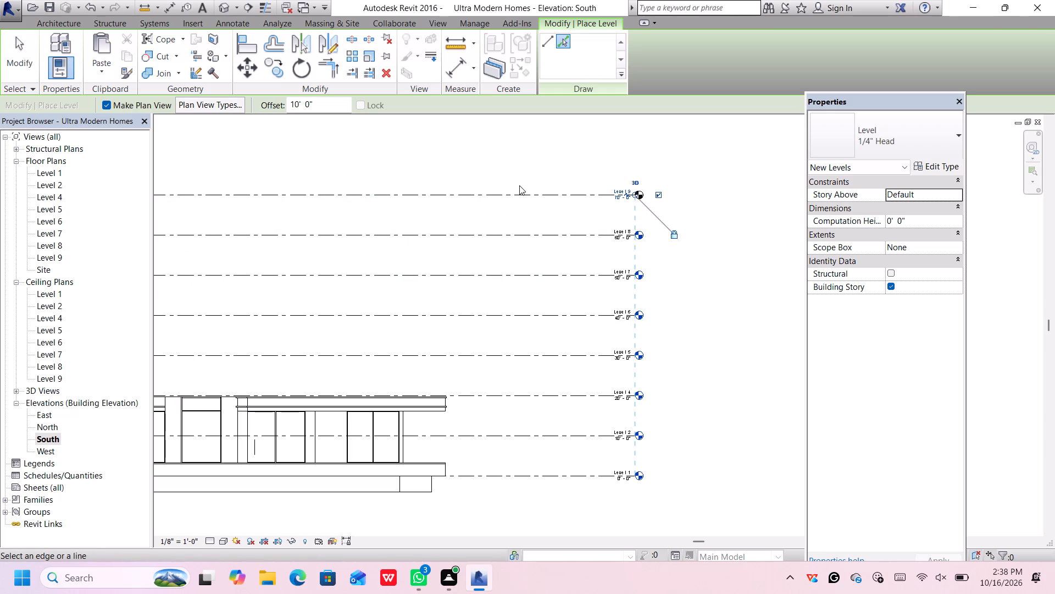
click(515, 190)
scroll(515, 191, down, 7)
scroll(435, 242, up, 2)
scroll(286, 370, up, 1)
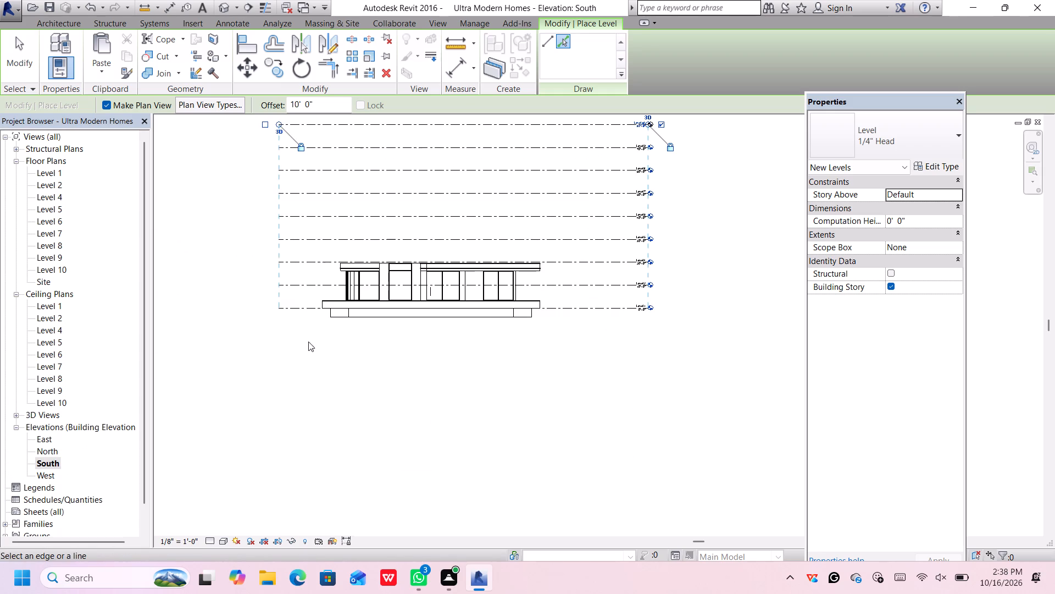
Dismiss the Autodesk Genuine notification covering the south elevation.
middle_drag(326, 331, 303, 432)
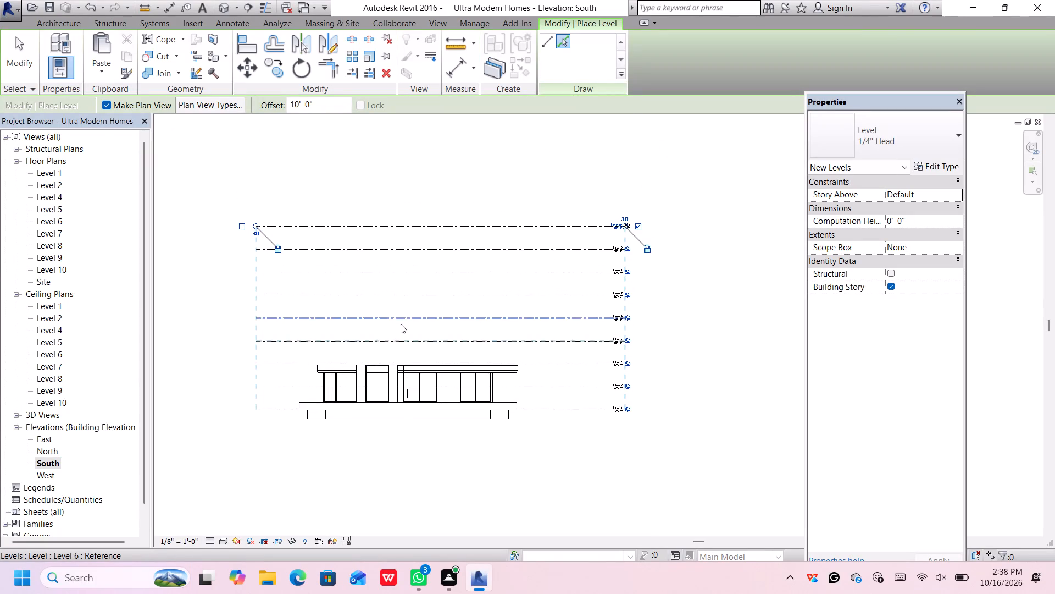
scroll(401, 324, up, 1)
scroll(527, 361, up, 2)
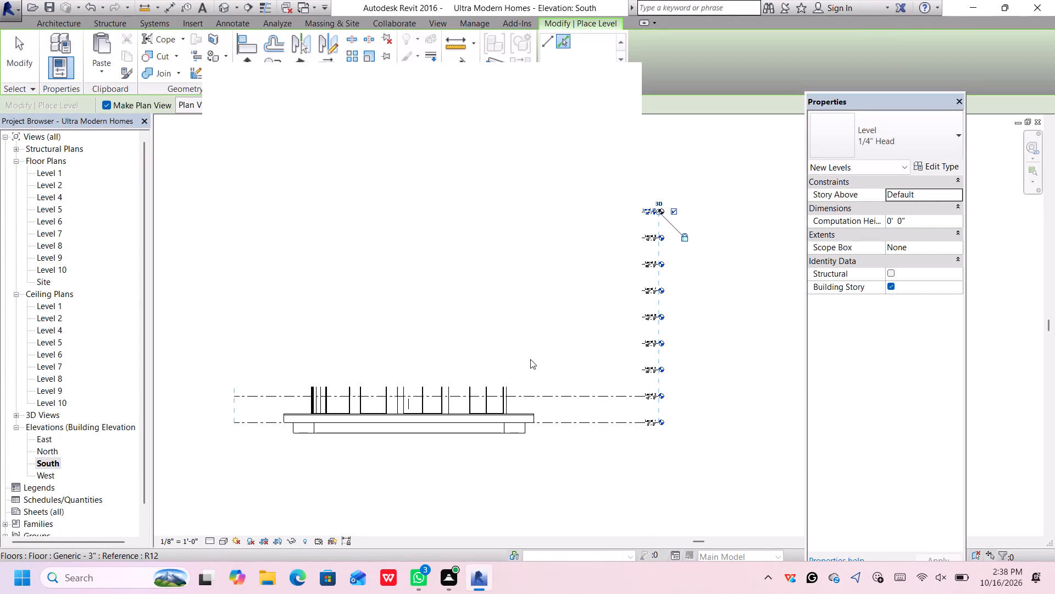
click(613, 78)
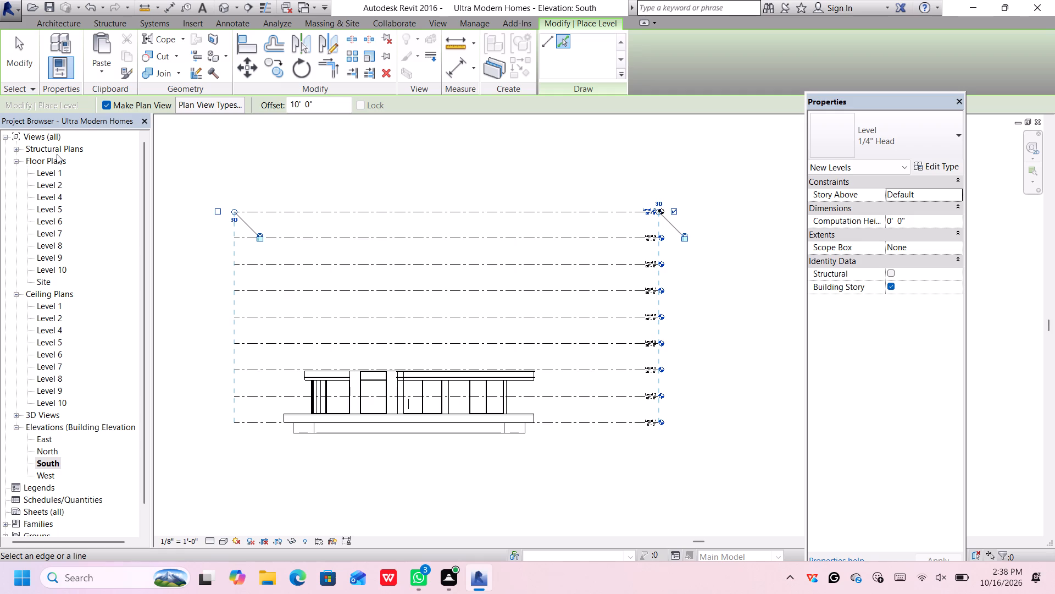
Check the Level 1 and Level 2 floor plans, and open the Level 4 floor plan.
click(57, 304)
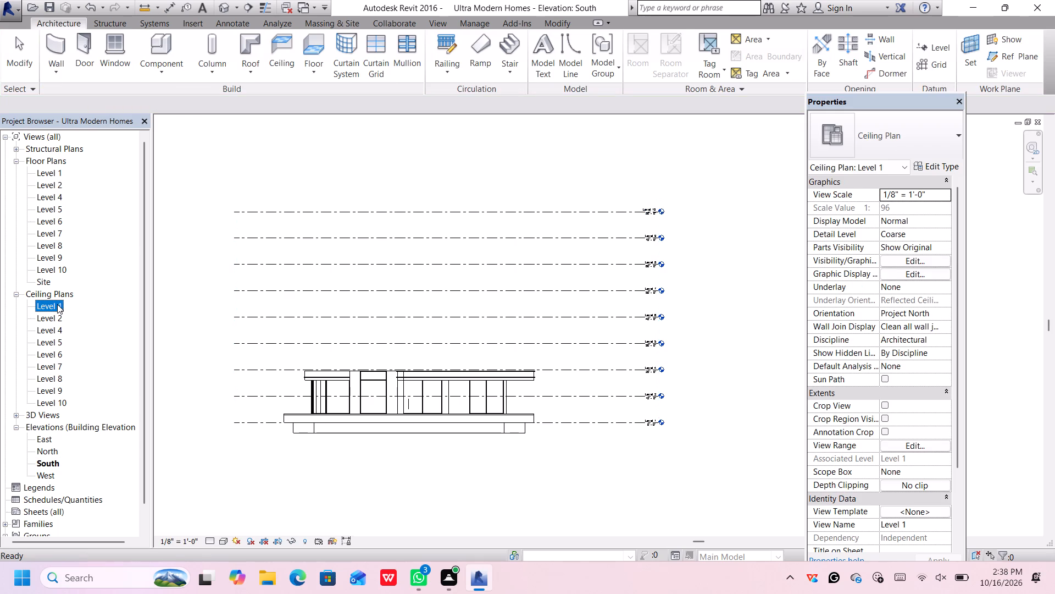
click(46, 169)
double_click(46, 169)
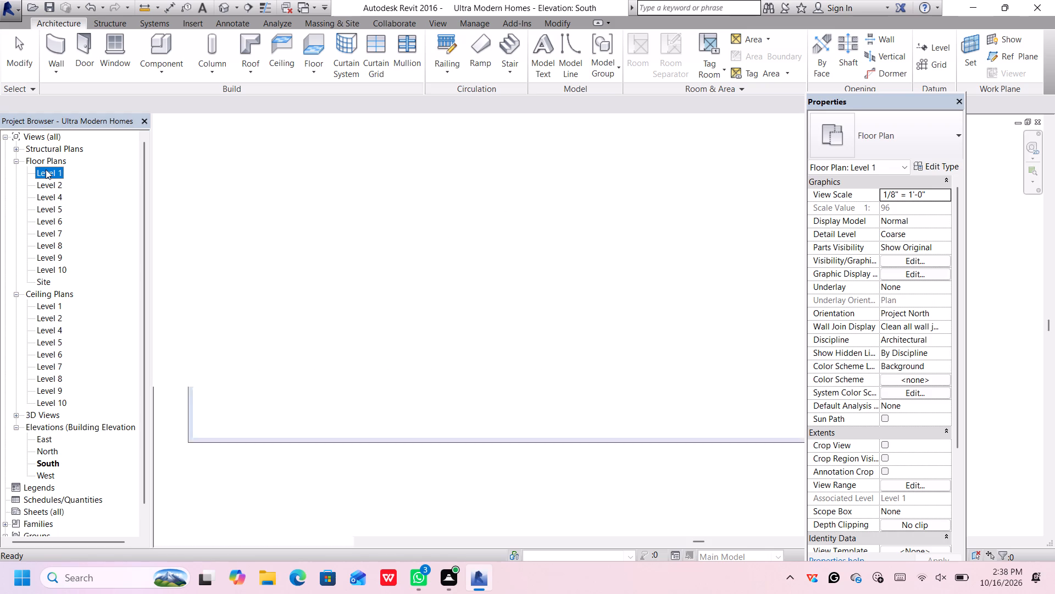
double_click(51, 183)
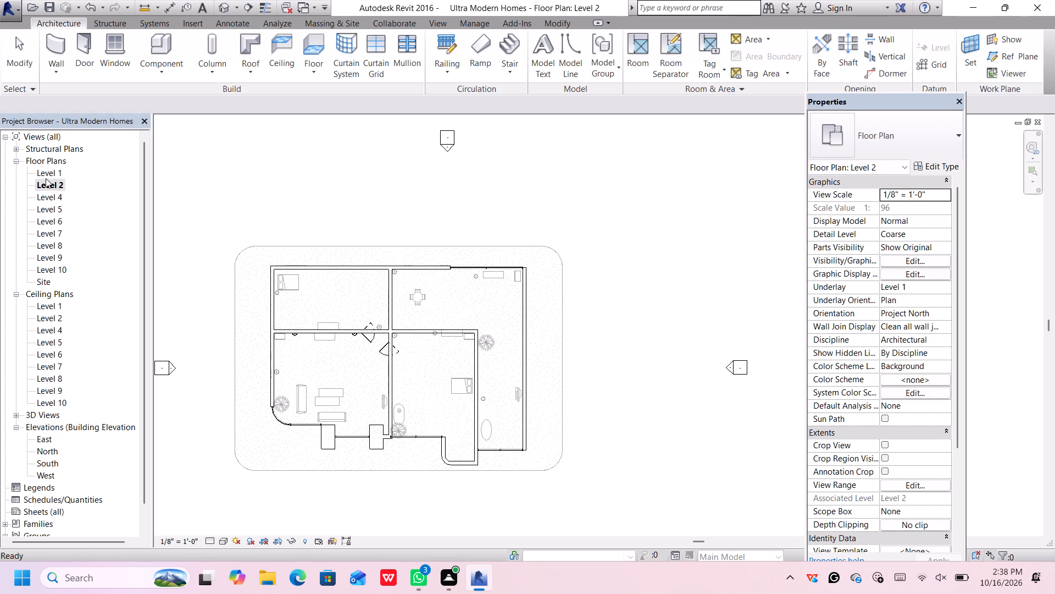
double_click(51, 197)
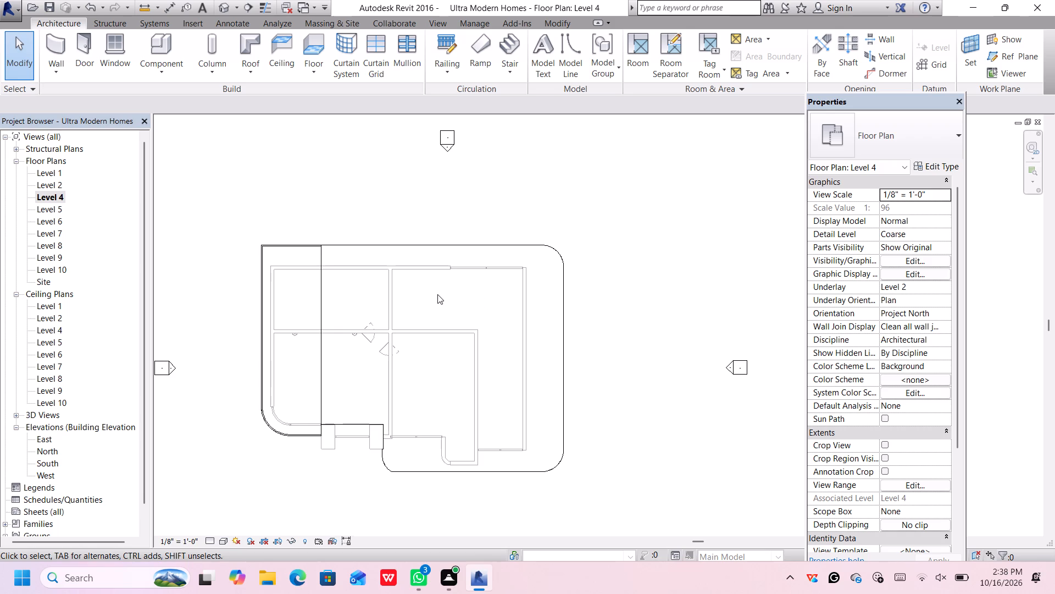
Start the Wall tool for drawing walls on the Level 4 floor plan.
scroll(437, 293, up, 2)
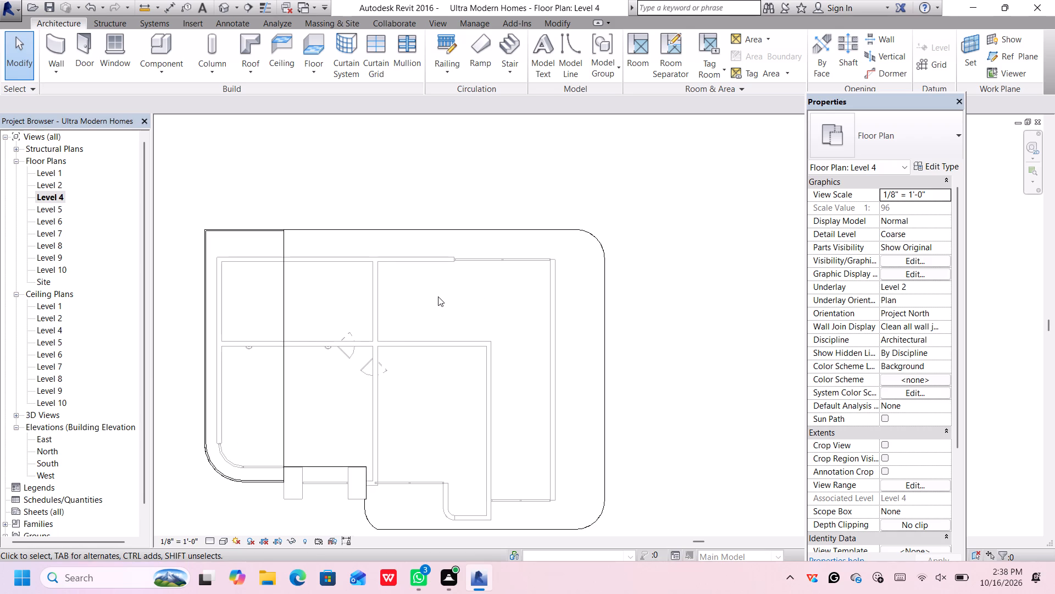
click(50, 35)
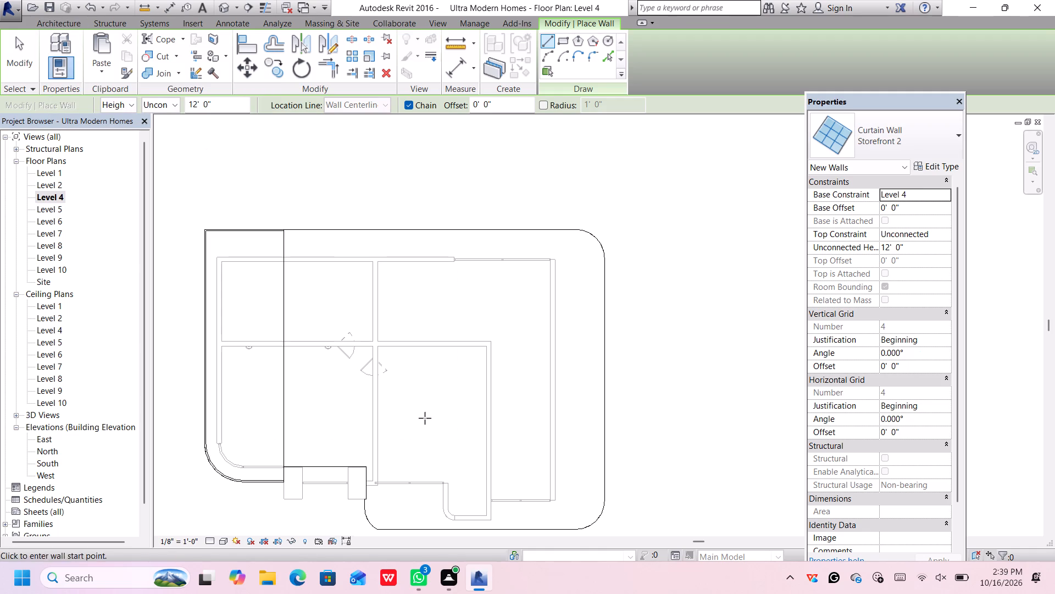